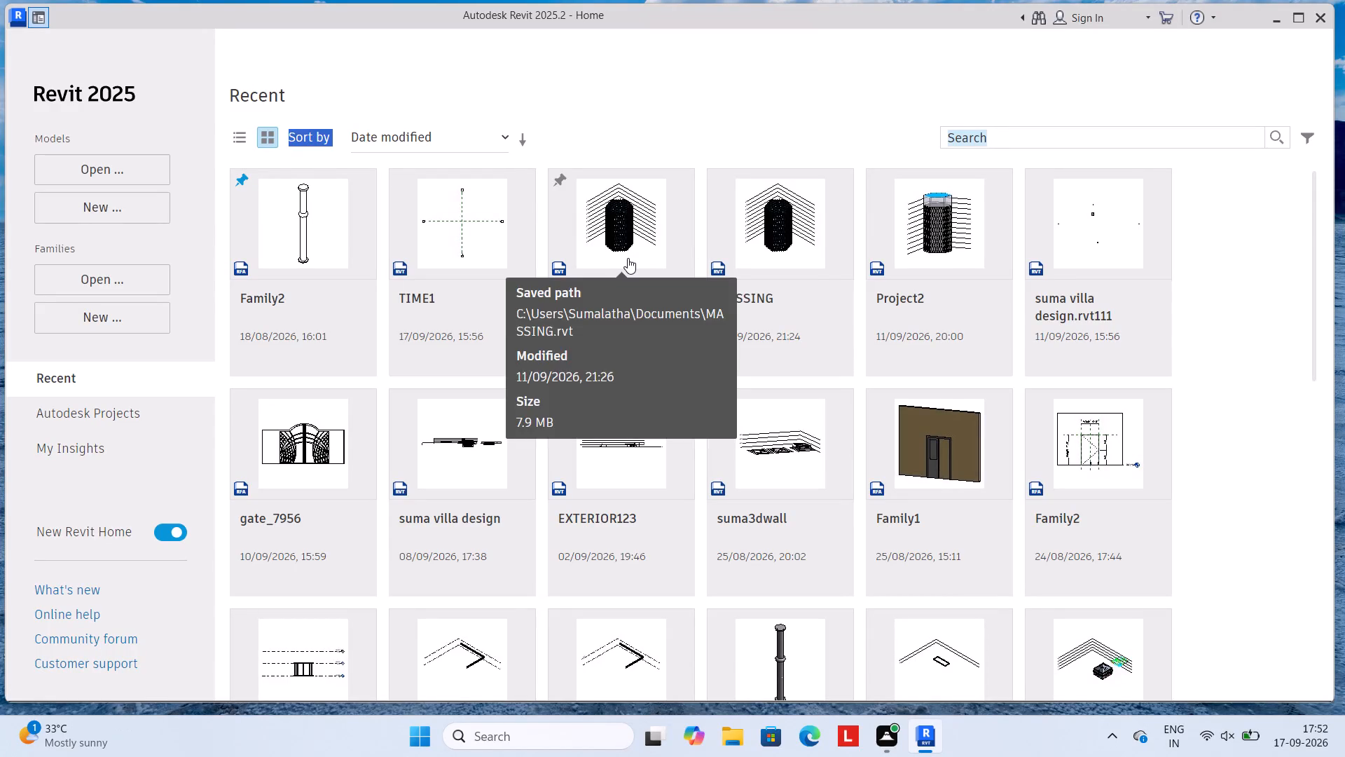
Create a new project from the default template in the English-Imperial templates folder.
click(128, 203)
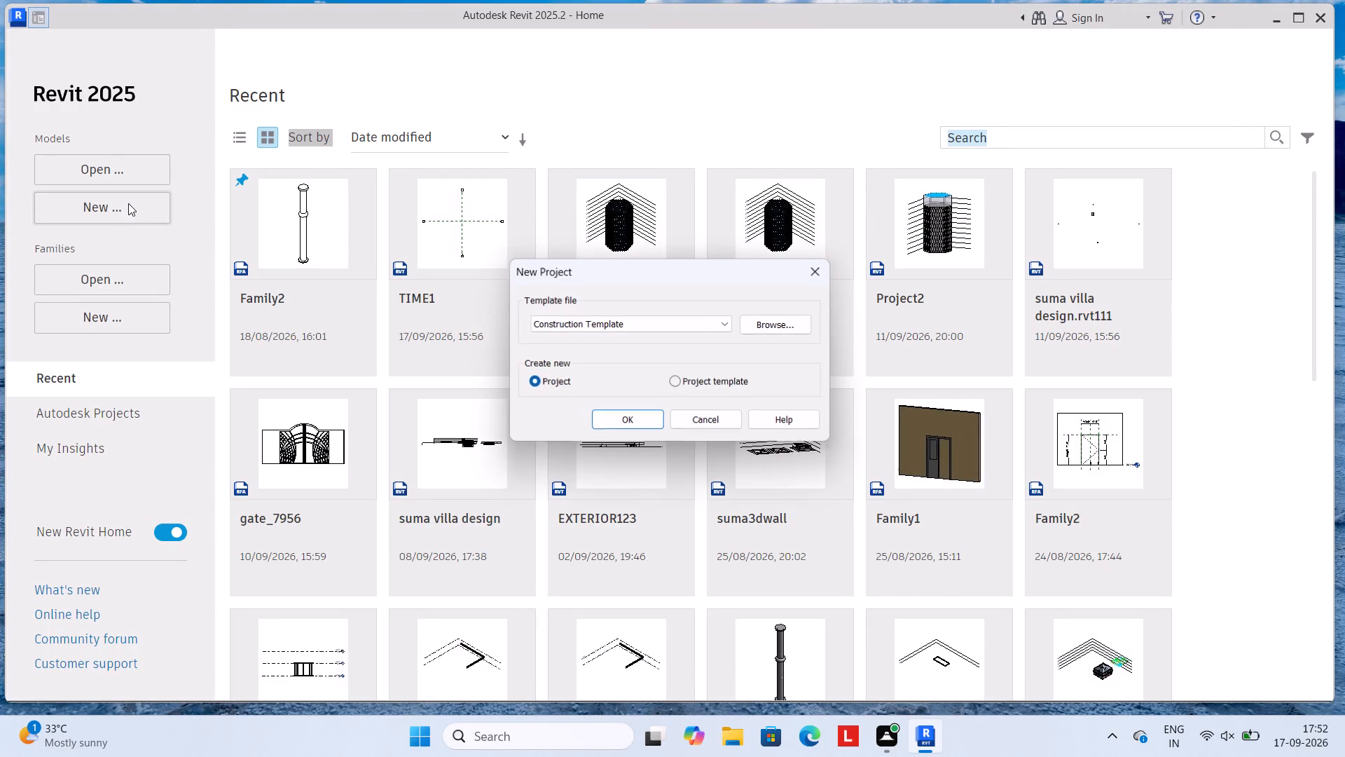
double_click(754, 327)
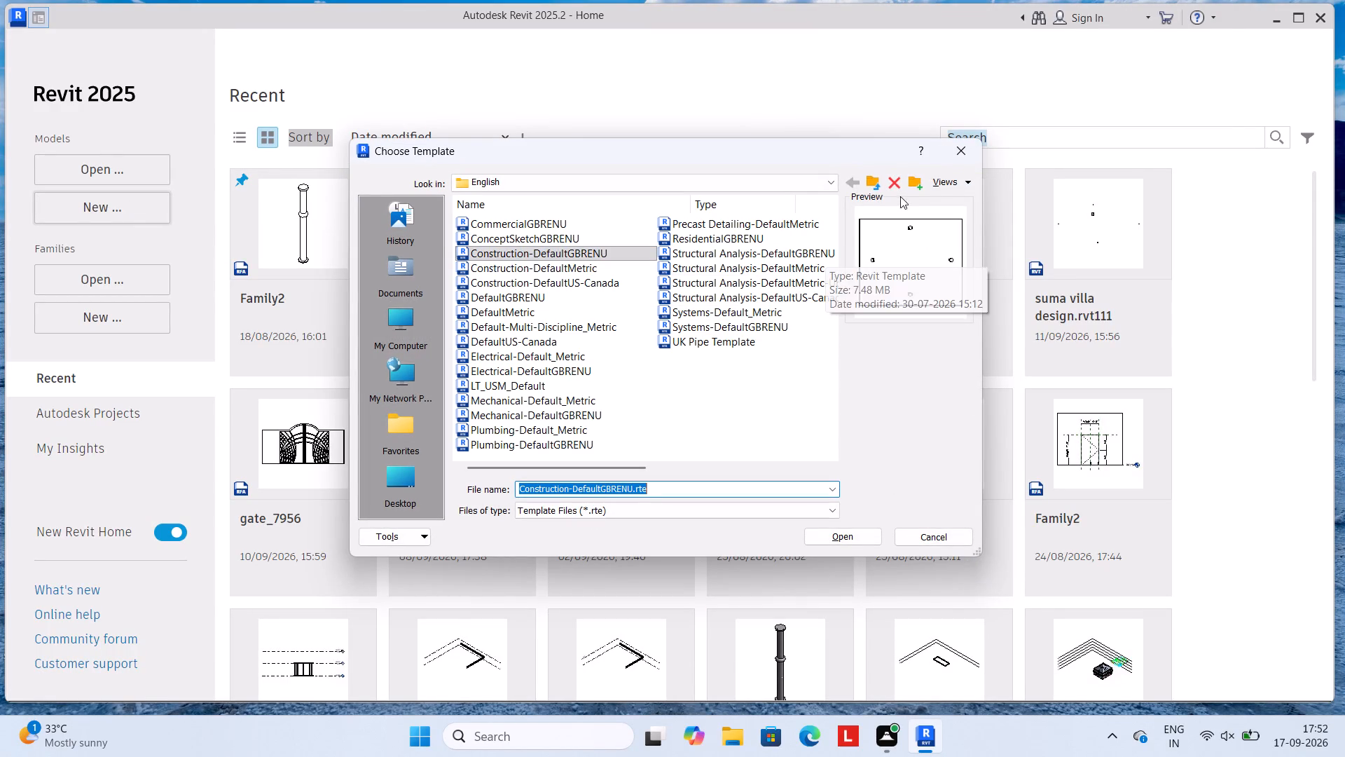
click(872, 181)
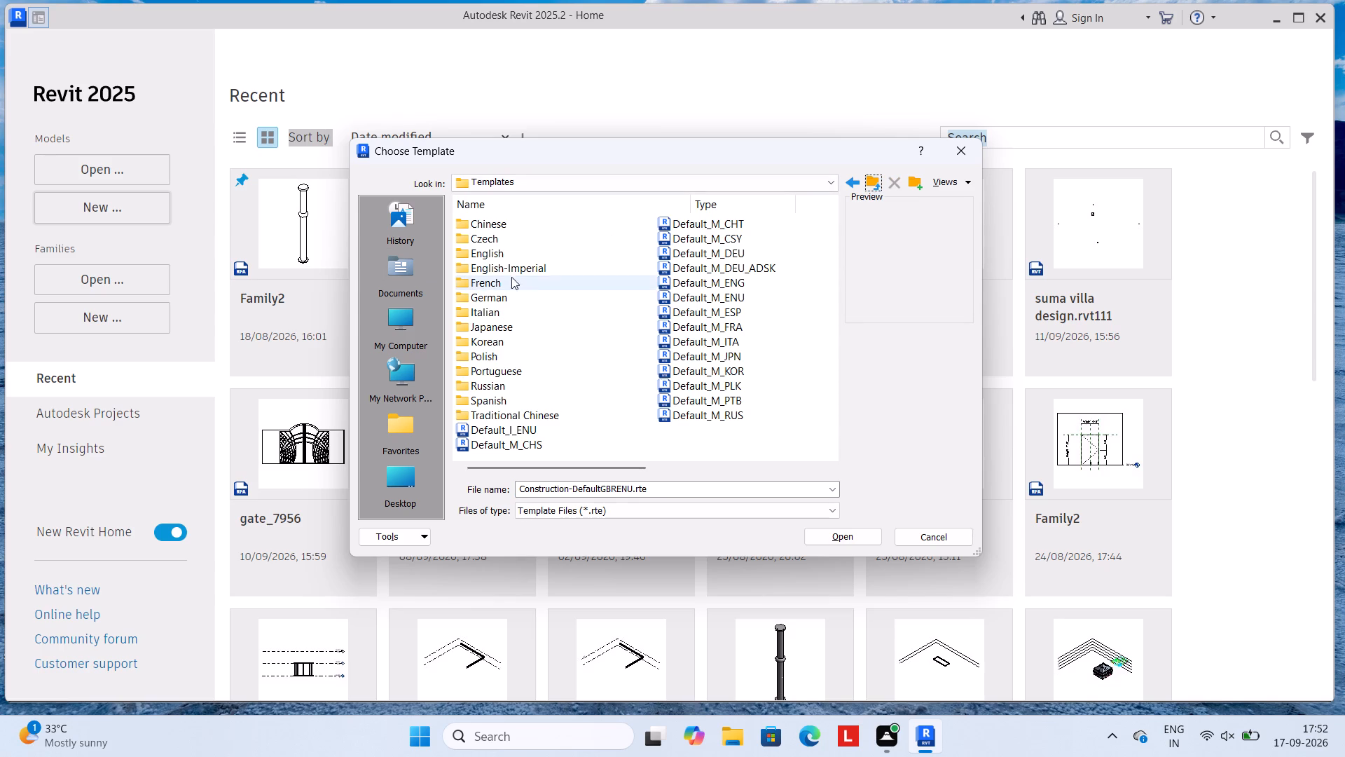
double_click(538, 267)
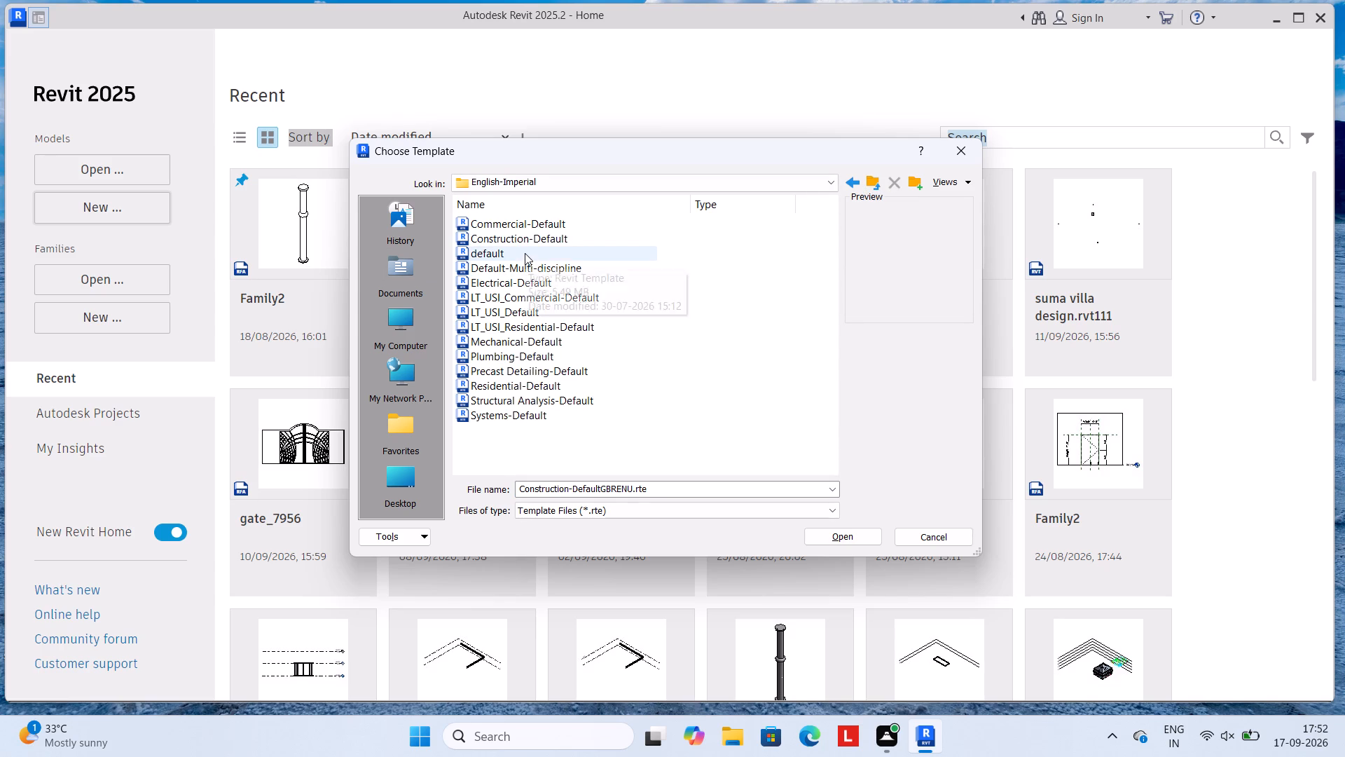
double_click(525, 253)
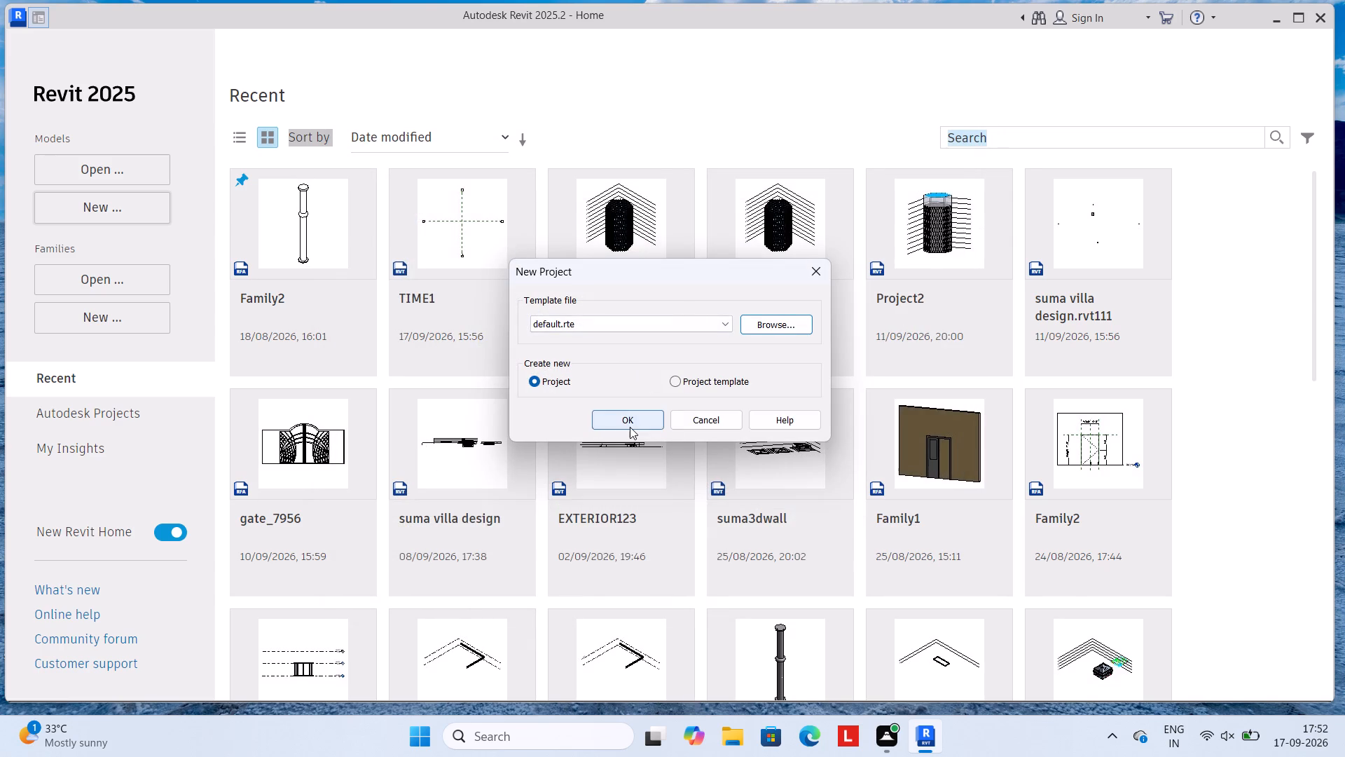
click(630, 427)
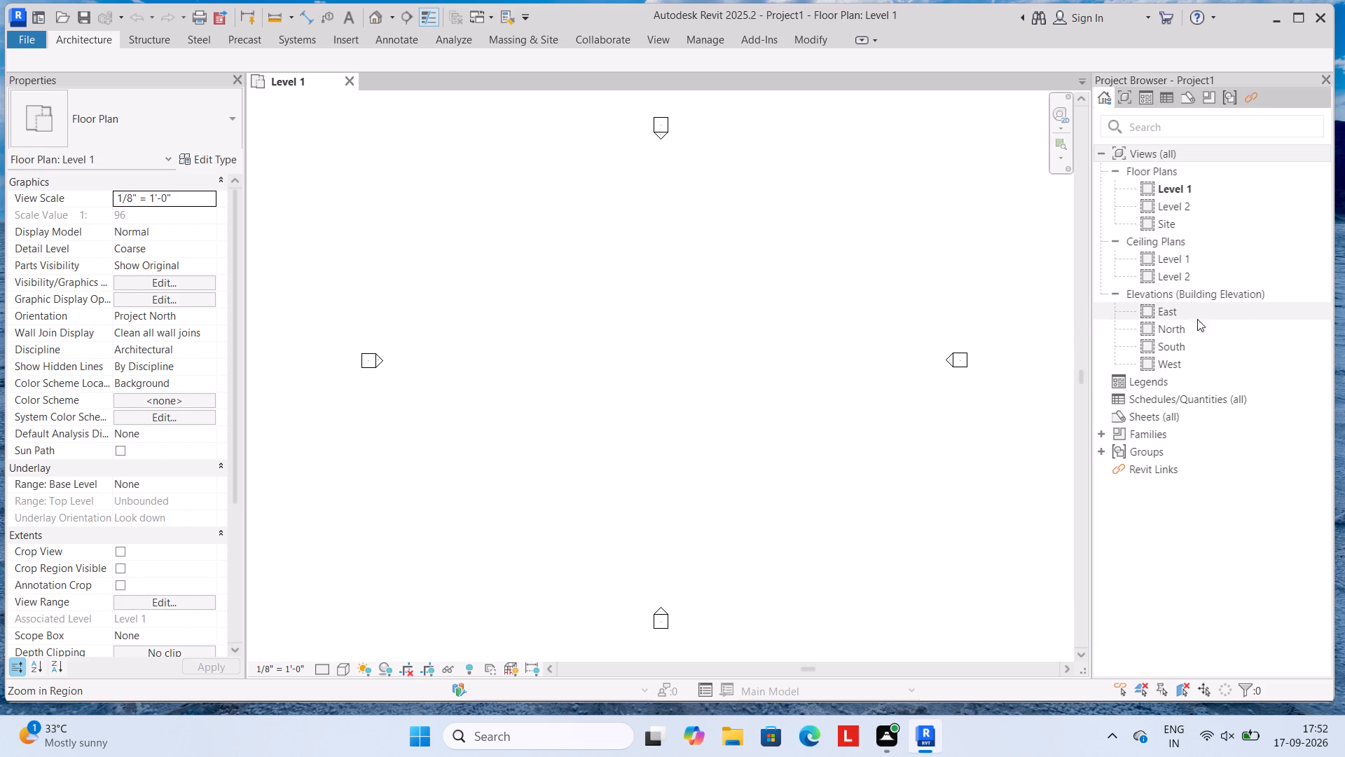
Open the South building elevation view.
triple_click(1185, 338)
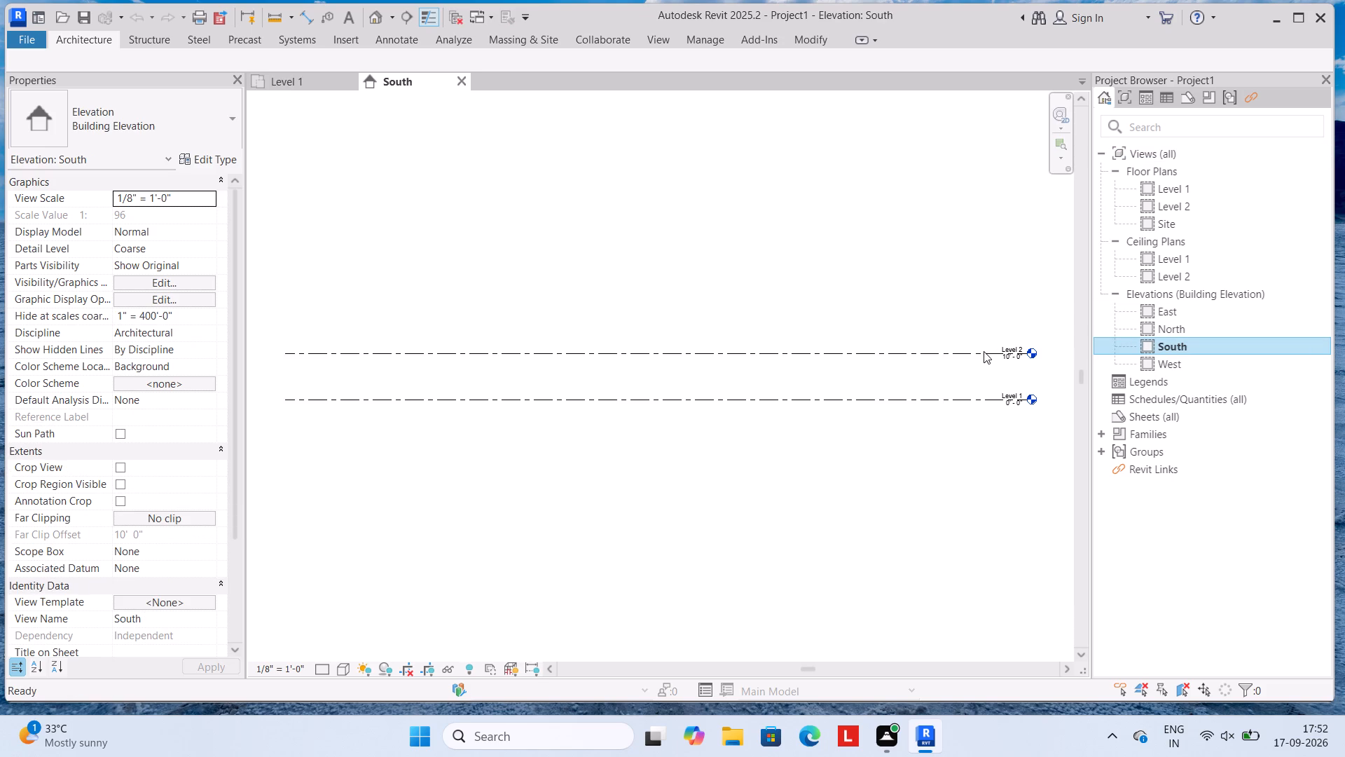
scroll(1042, 361, up, 6)
scroll(917, 346, down, 2)
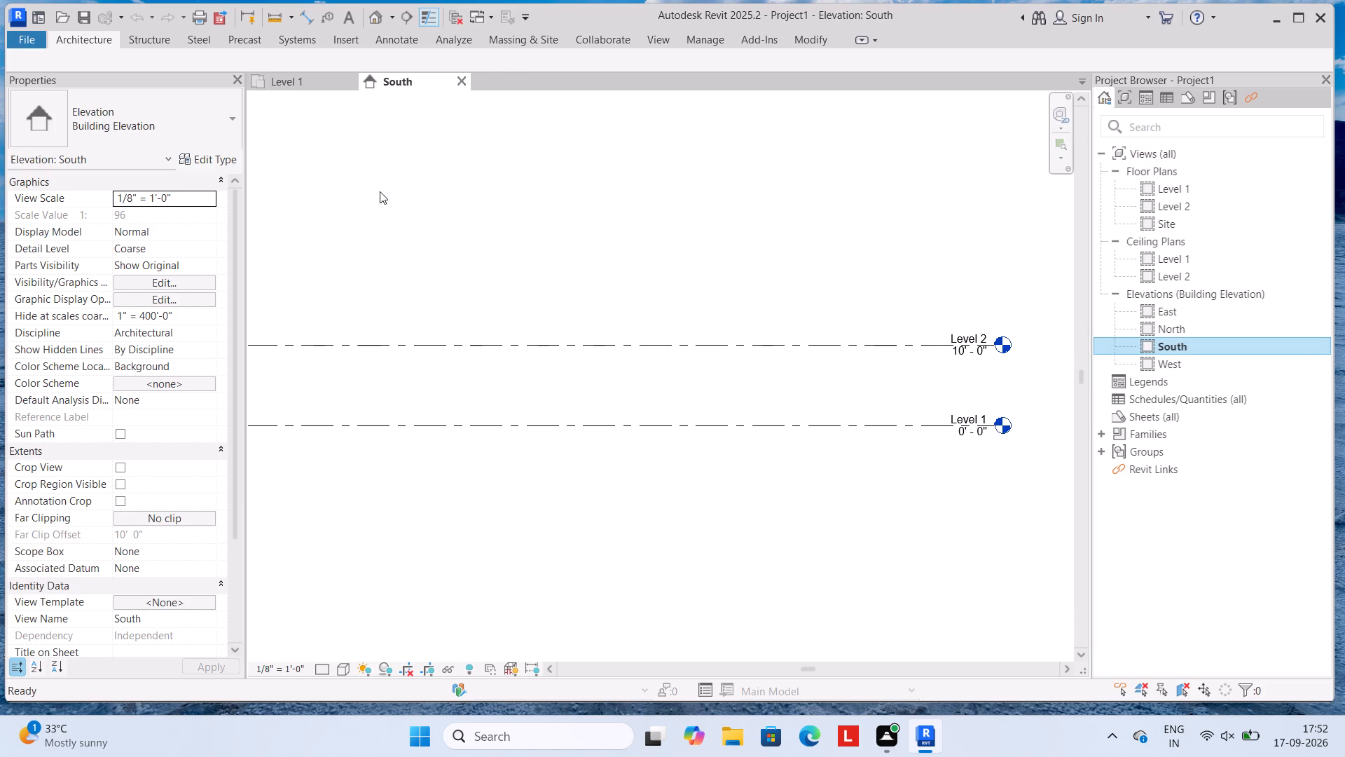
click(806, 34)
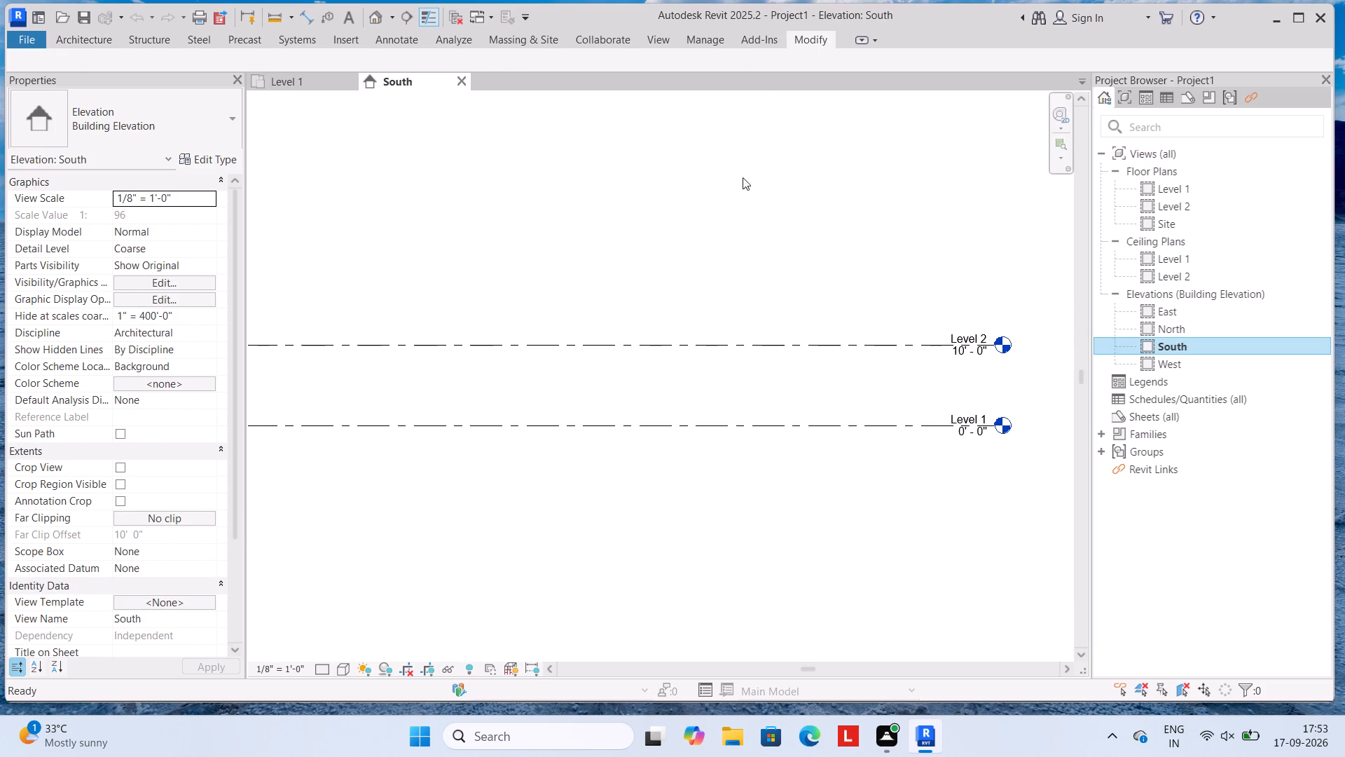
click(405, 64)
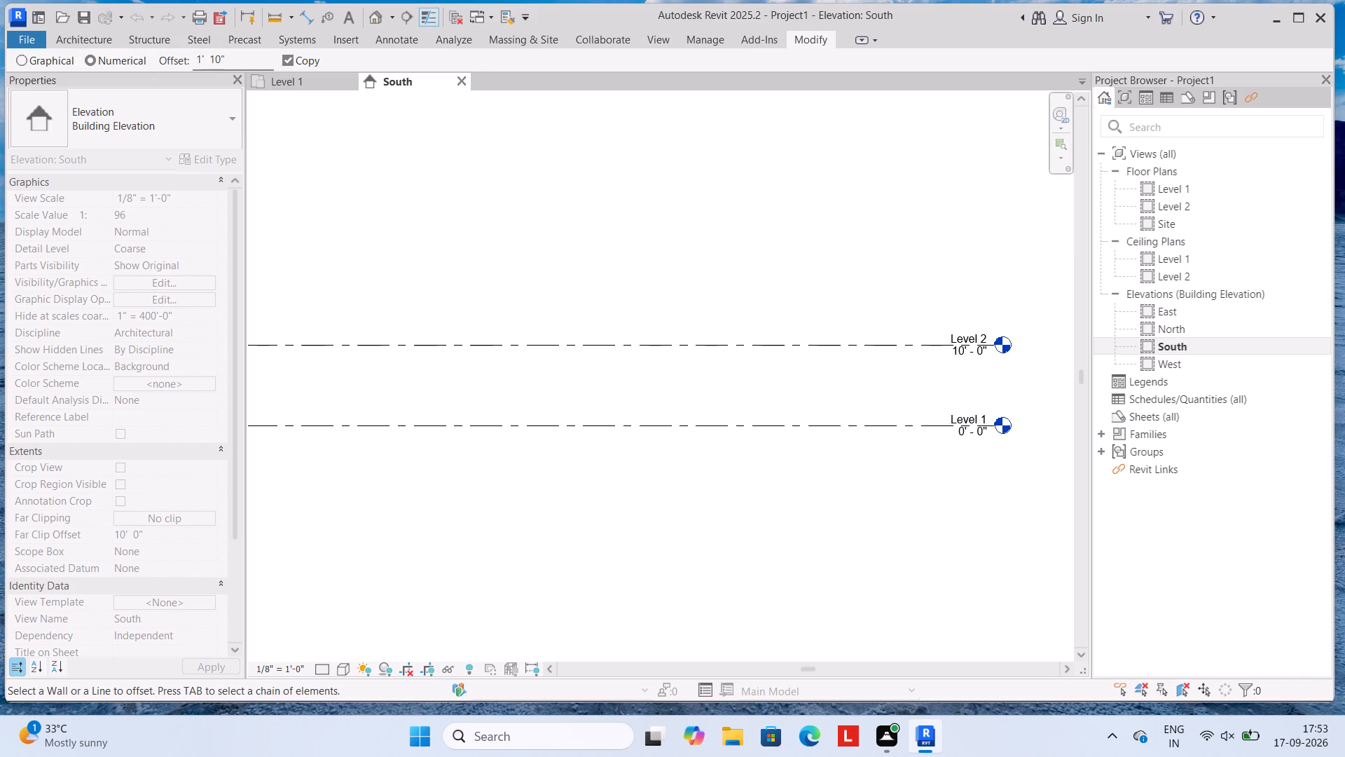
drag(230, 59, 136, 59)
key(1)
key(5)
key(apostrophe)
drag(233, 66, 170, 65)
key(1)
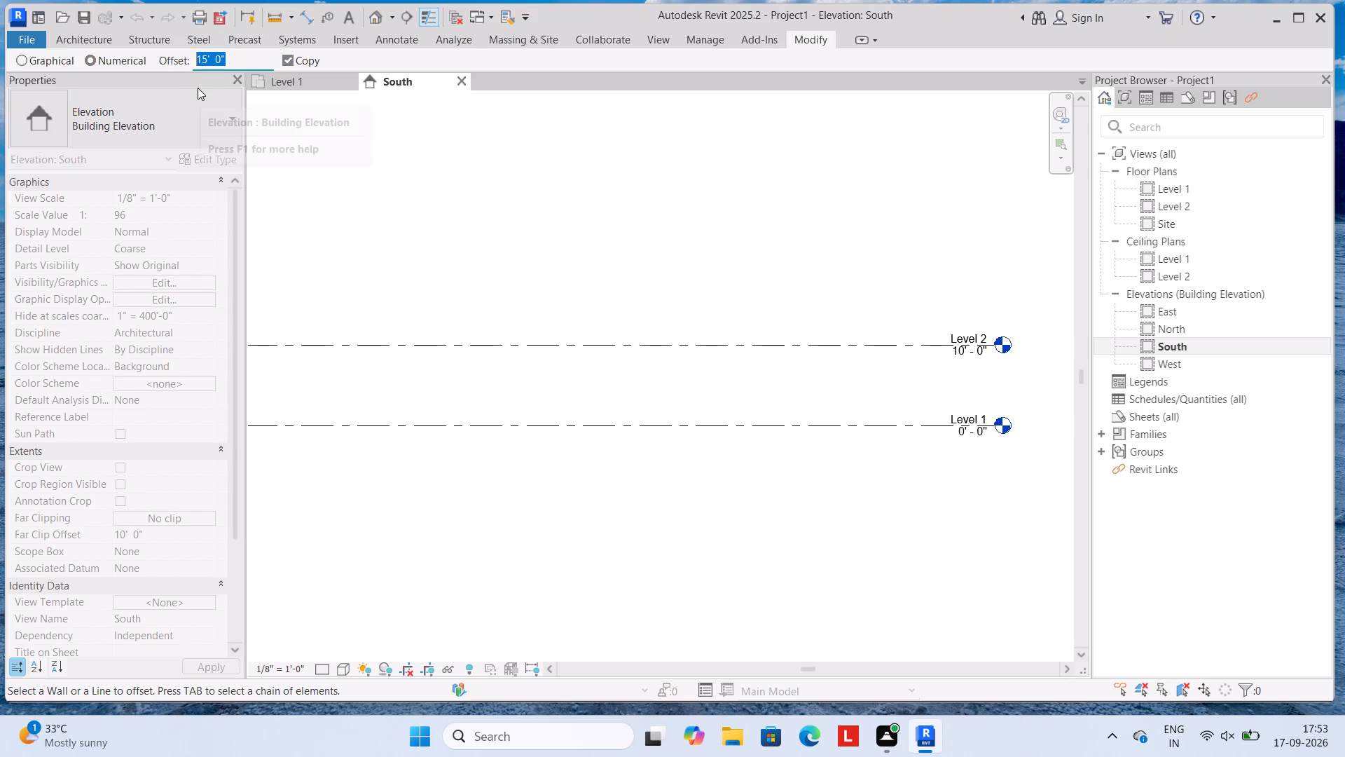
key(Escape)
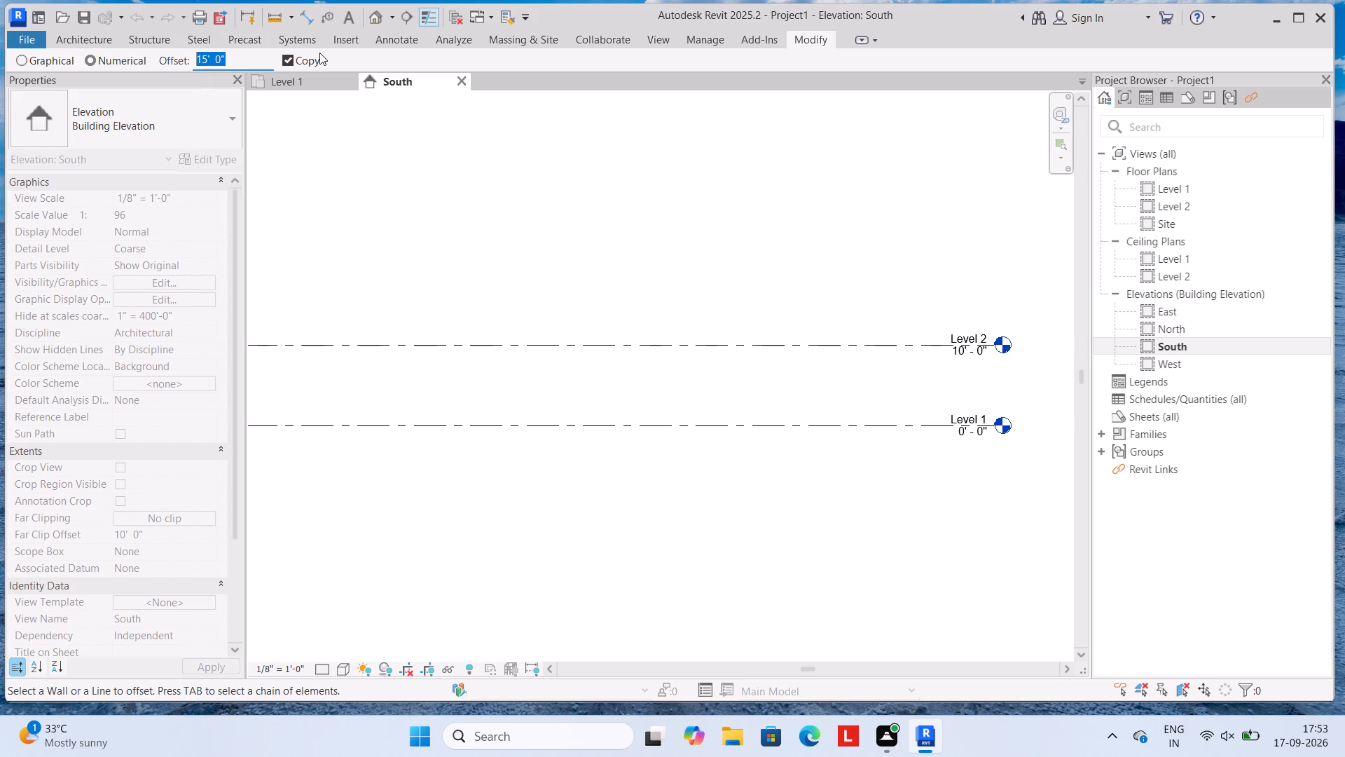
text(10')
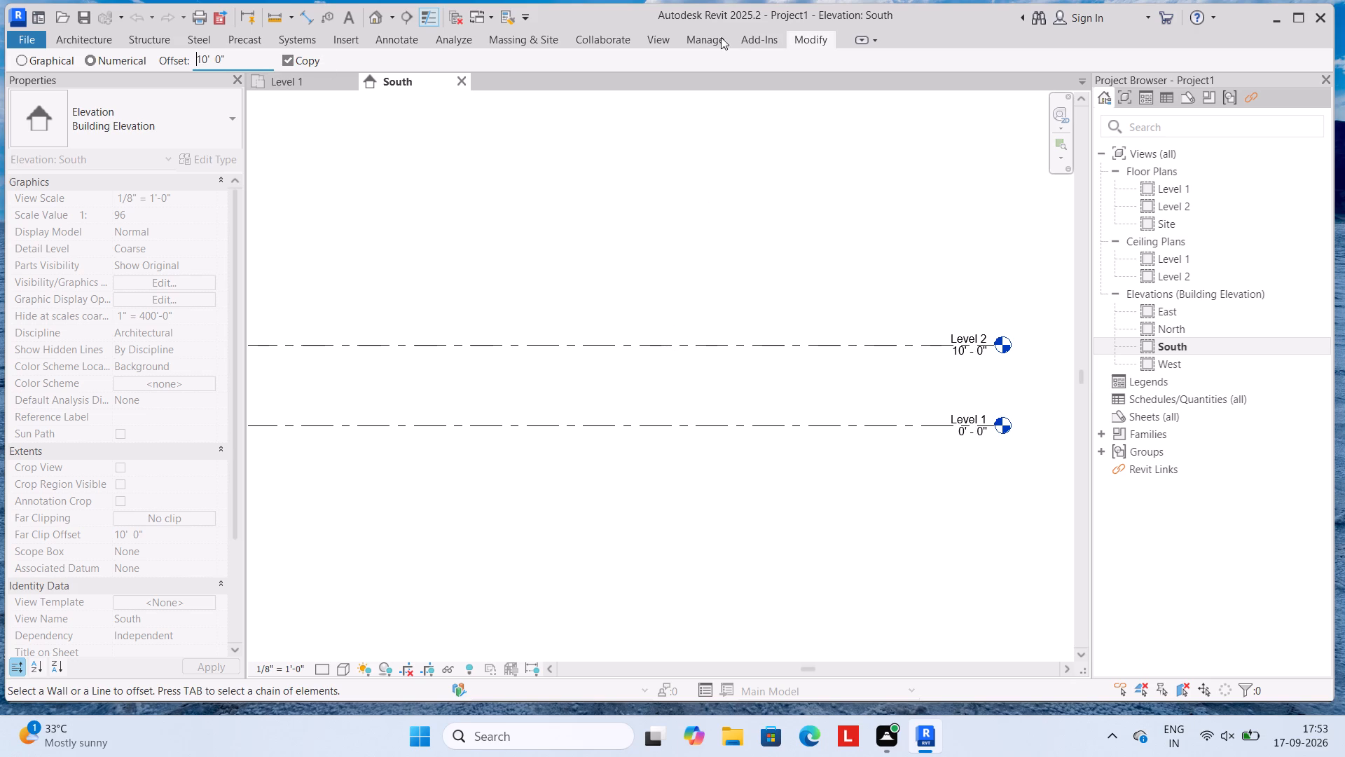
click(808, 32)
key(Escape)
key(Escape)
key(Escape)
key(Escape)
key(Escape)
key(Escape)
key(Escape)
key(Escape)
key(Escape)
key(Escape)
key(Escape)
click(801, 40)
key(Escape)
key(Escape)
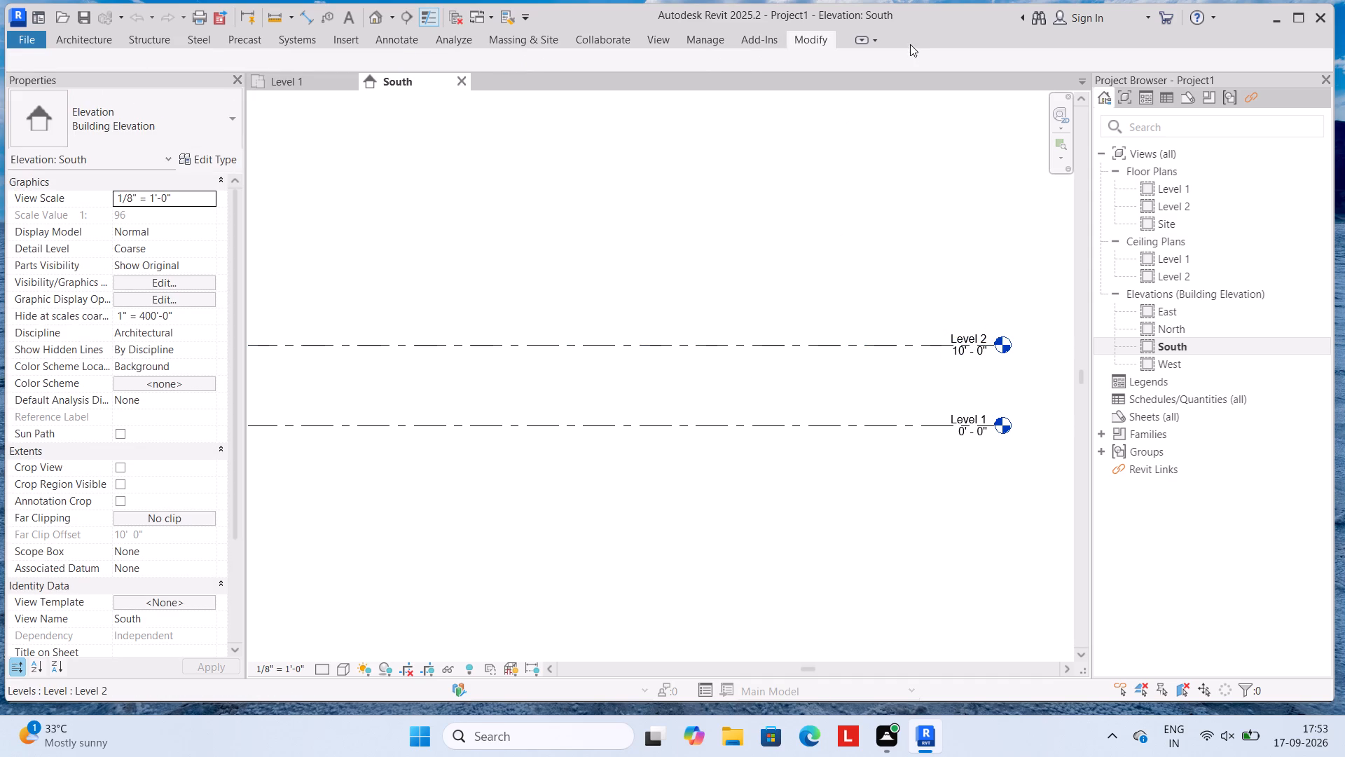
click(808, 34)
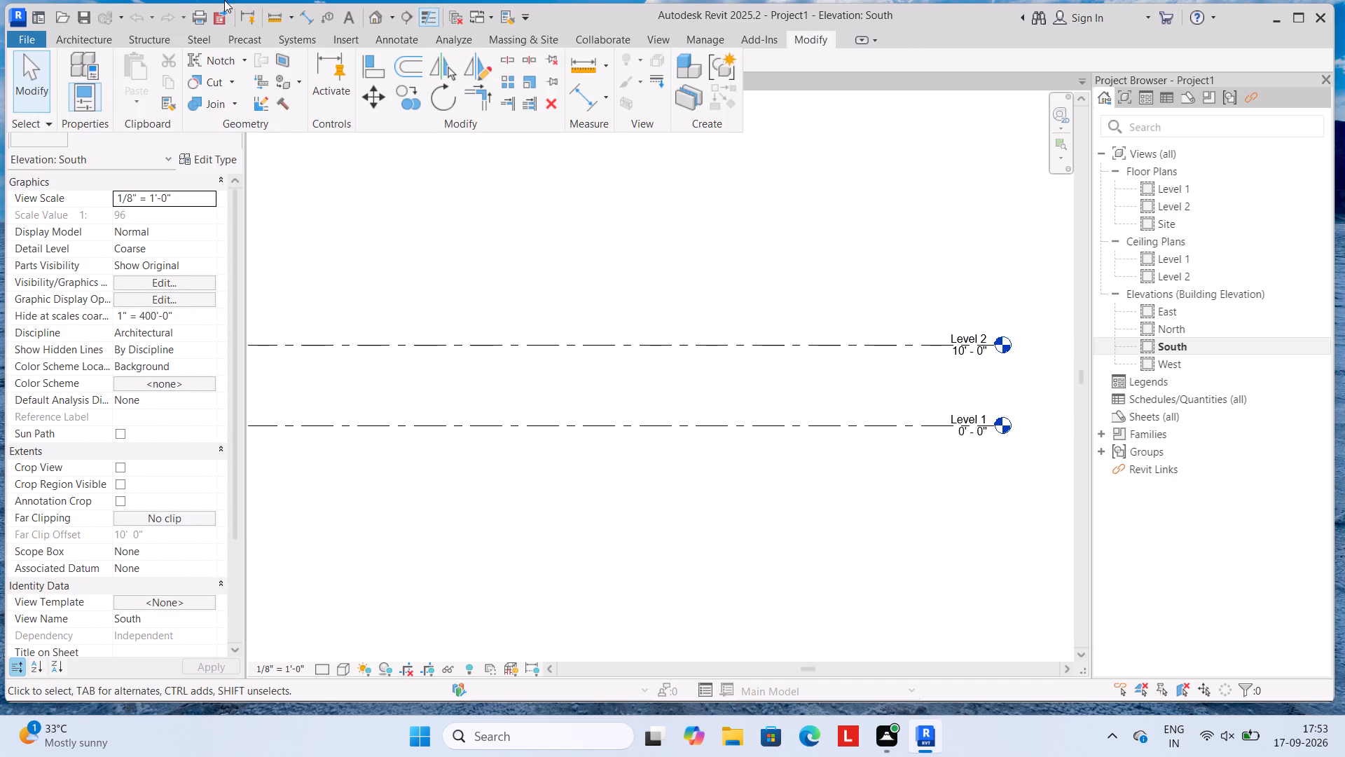
Add two levels above Level 2 at 20' and 30' by picking existing level lines with a 10' offset.
click(70, 38)
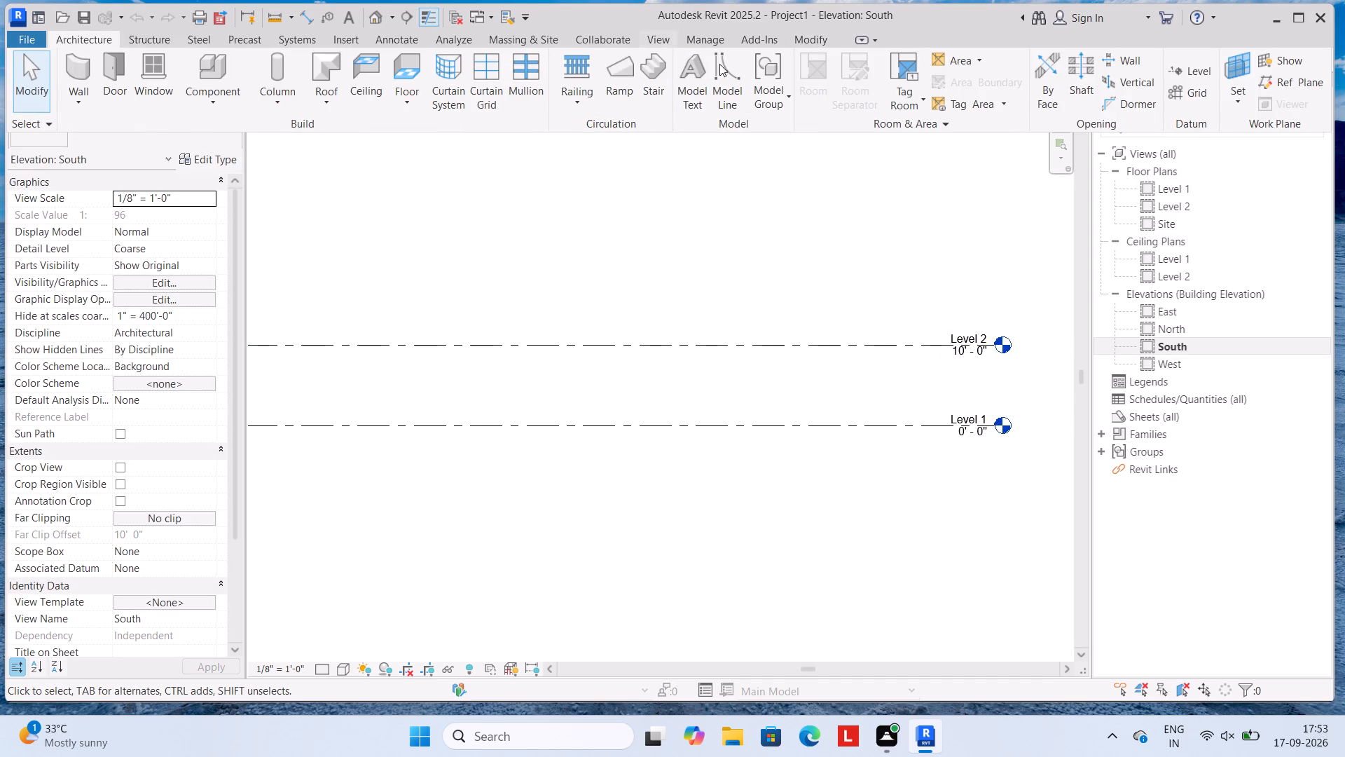
click(1199, 74)
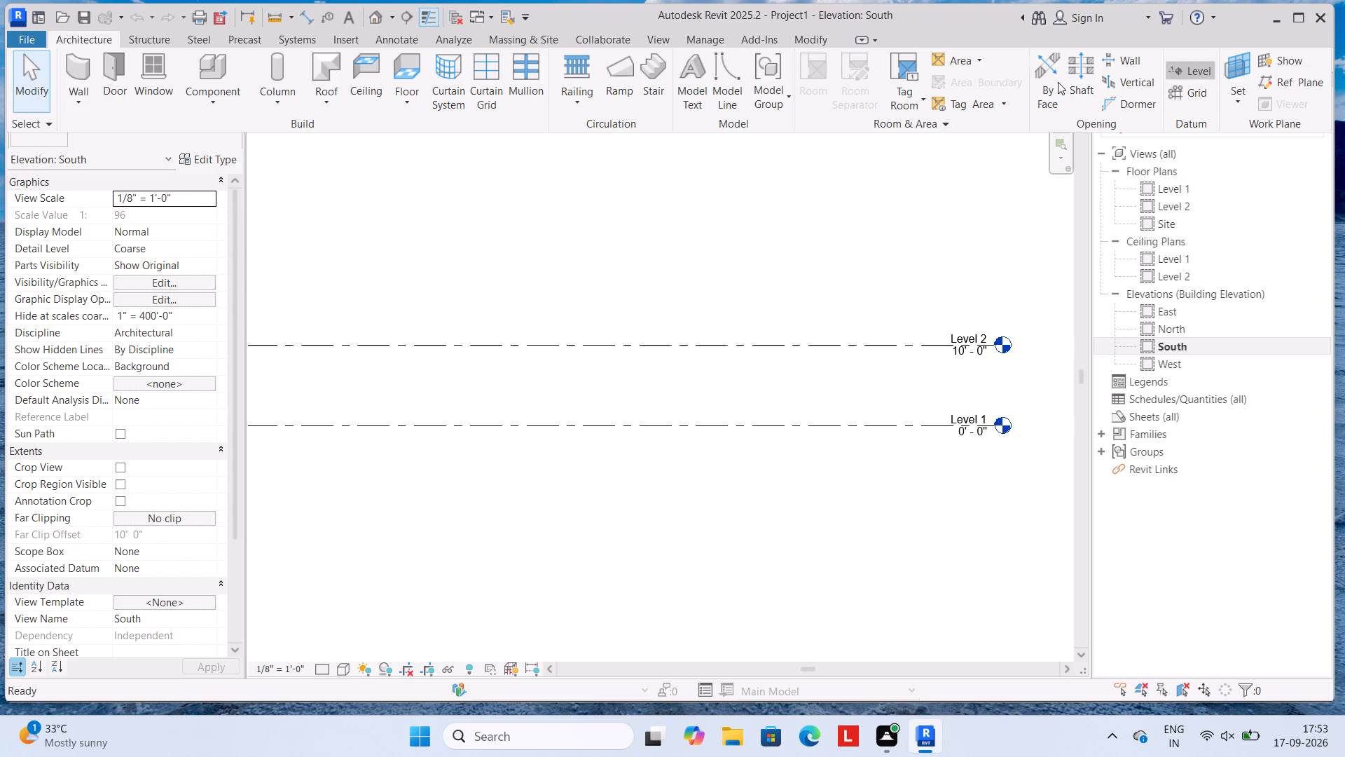
click(881, 66)
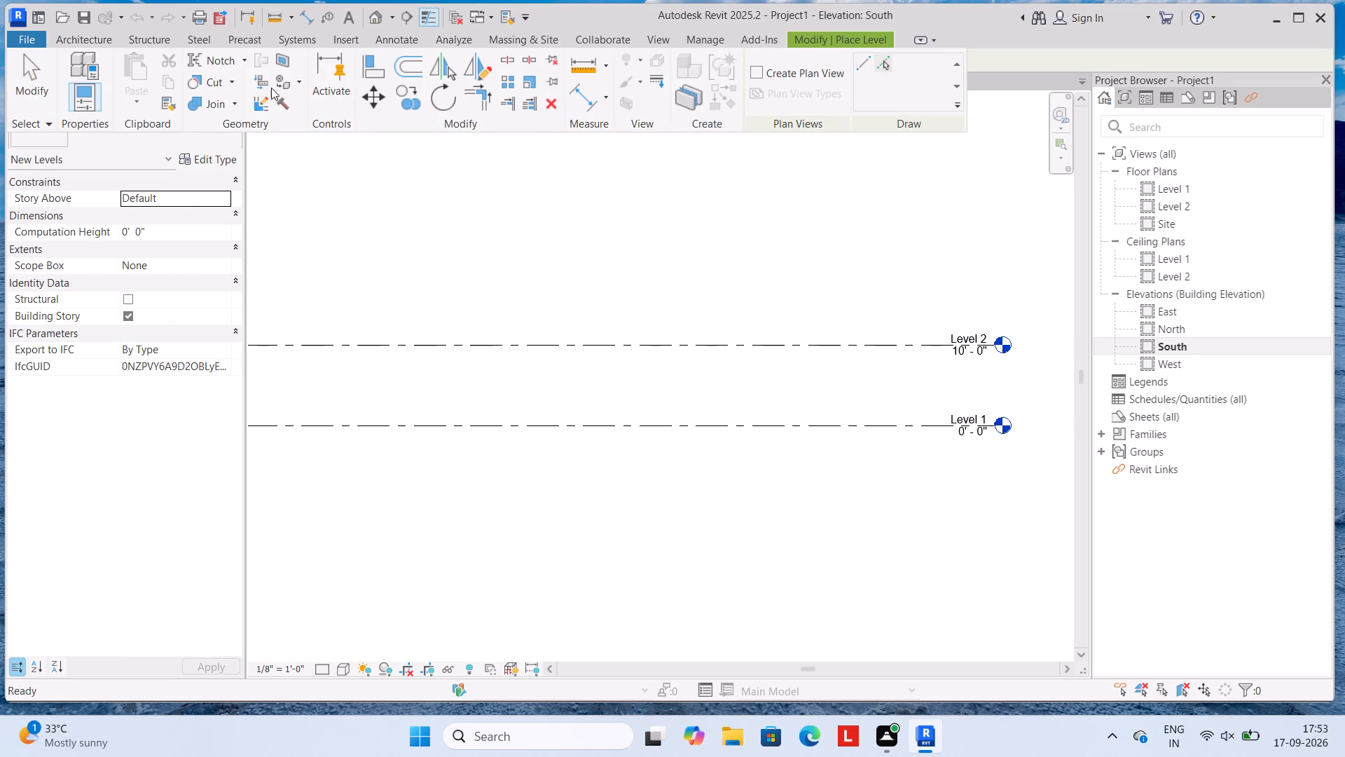
click(887, 59)
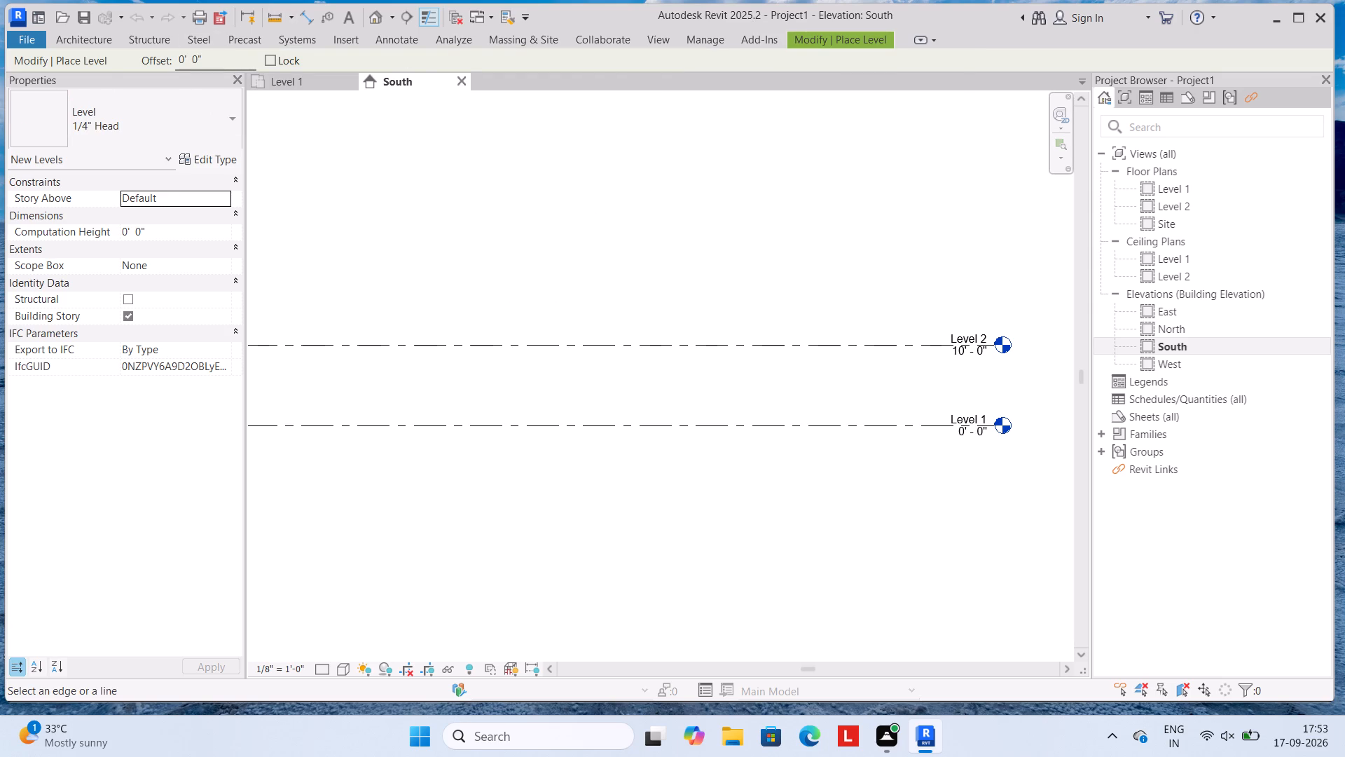
drag(205, 63, 103, 63)
key(1)
text(0')
click(817, 340)
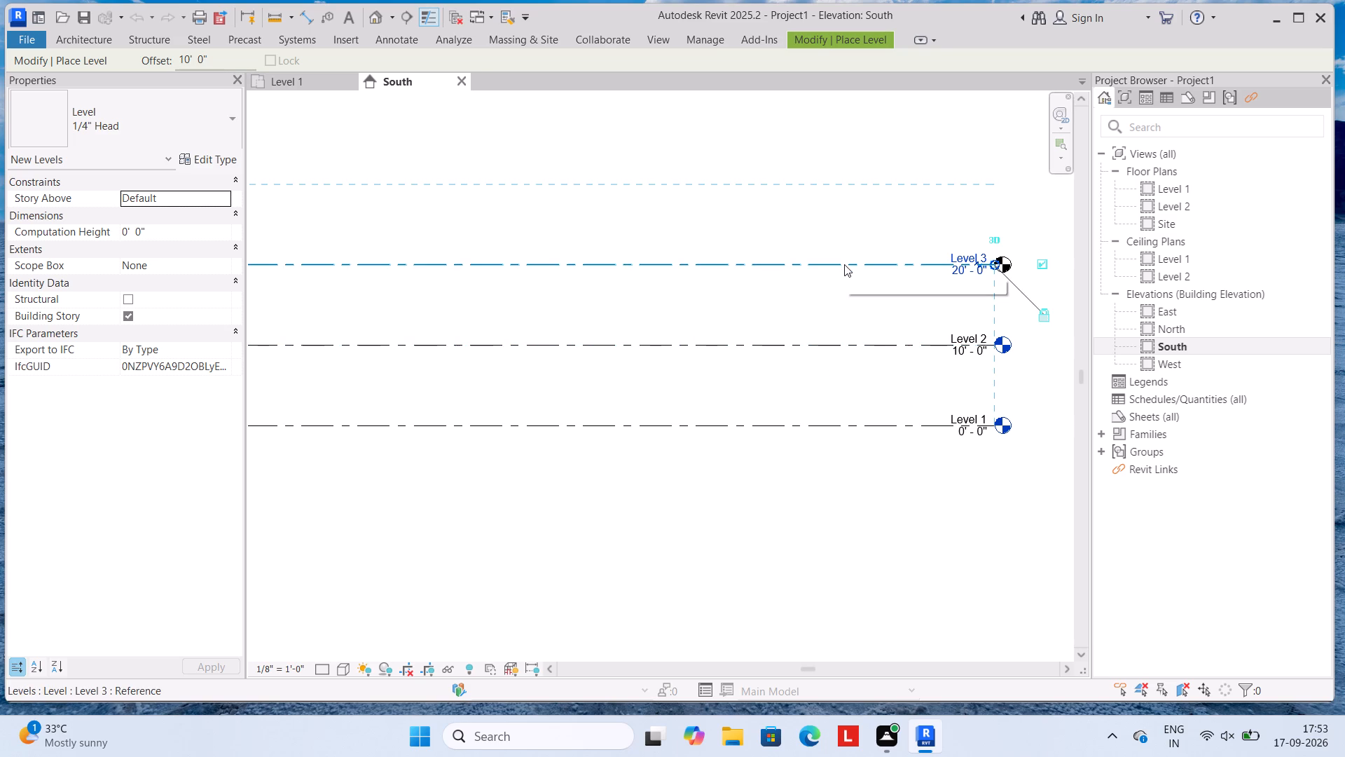
click(862, 264)
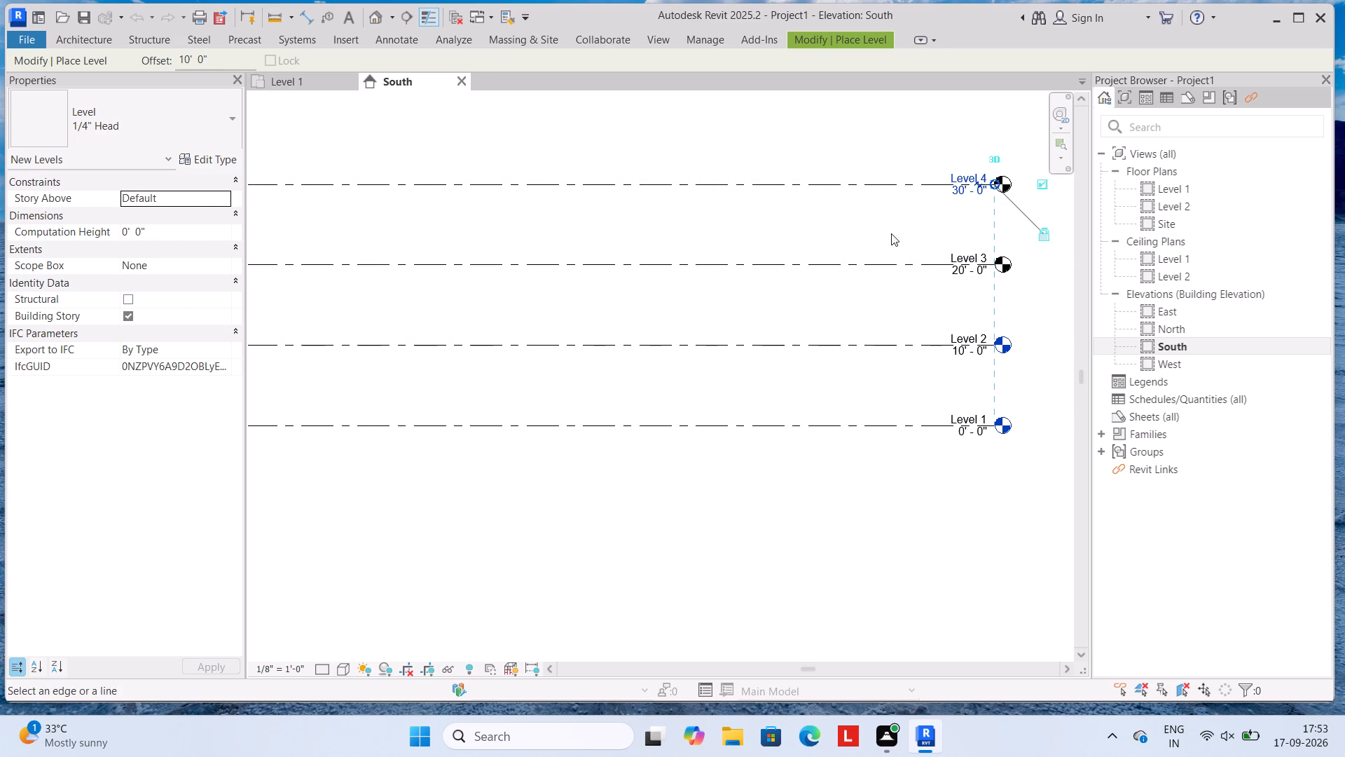
Add six more levels at 10' spacing, from 40' up to 90', by offsetting each topmost level line in turn.
scroll(883, 250, down, 1)
middle_drag(885, 289, 904, 432)
scroll(885, 318, down, 4)
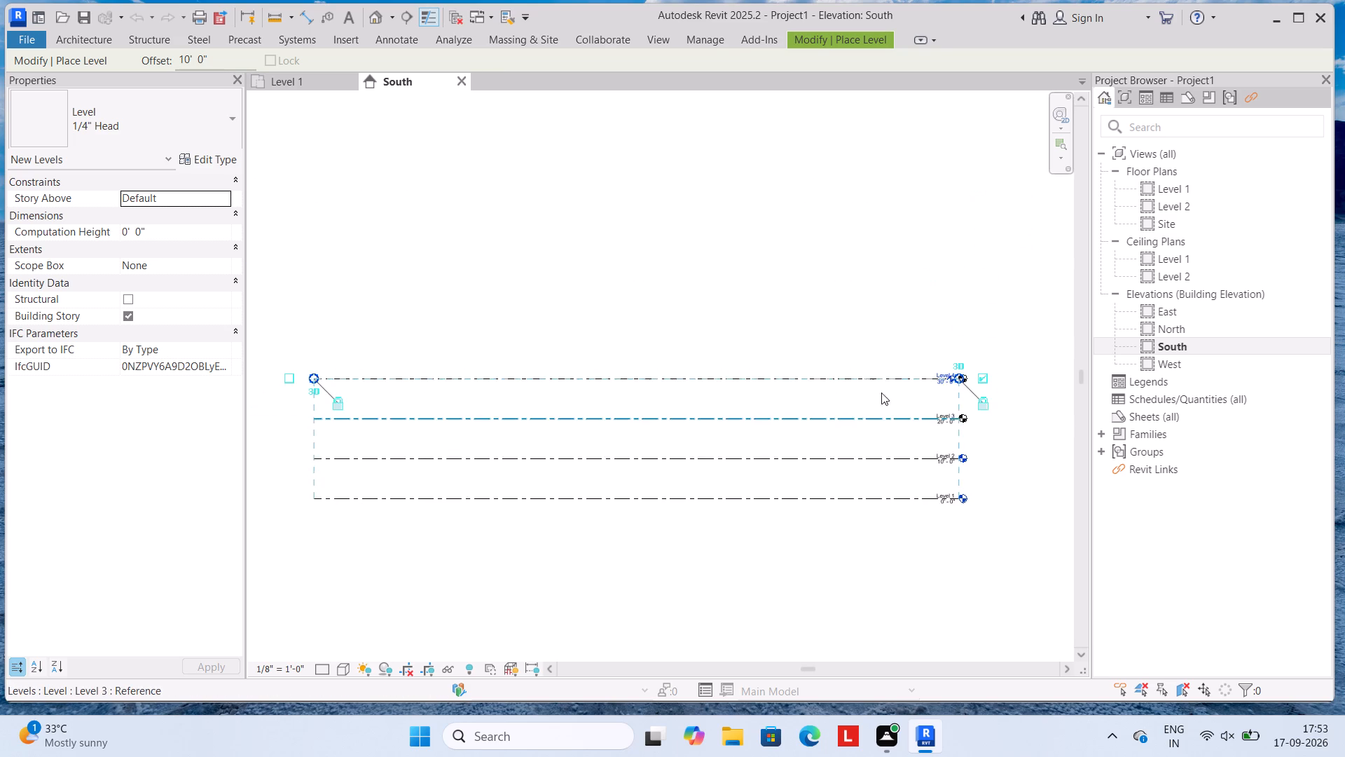
scroll(873, 378, up, 3)
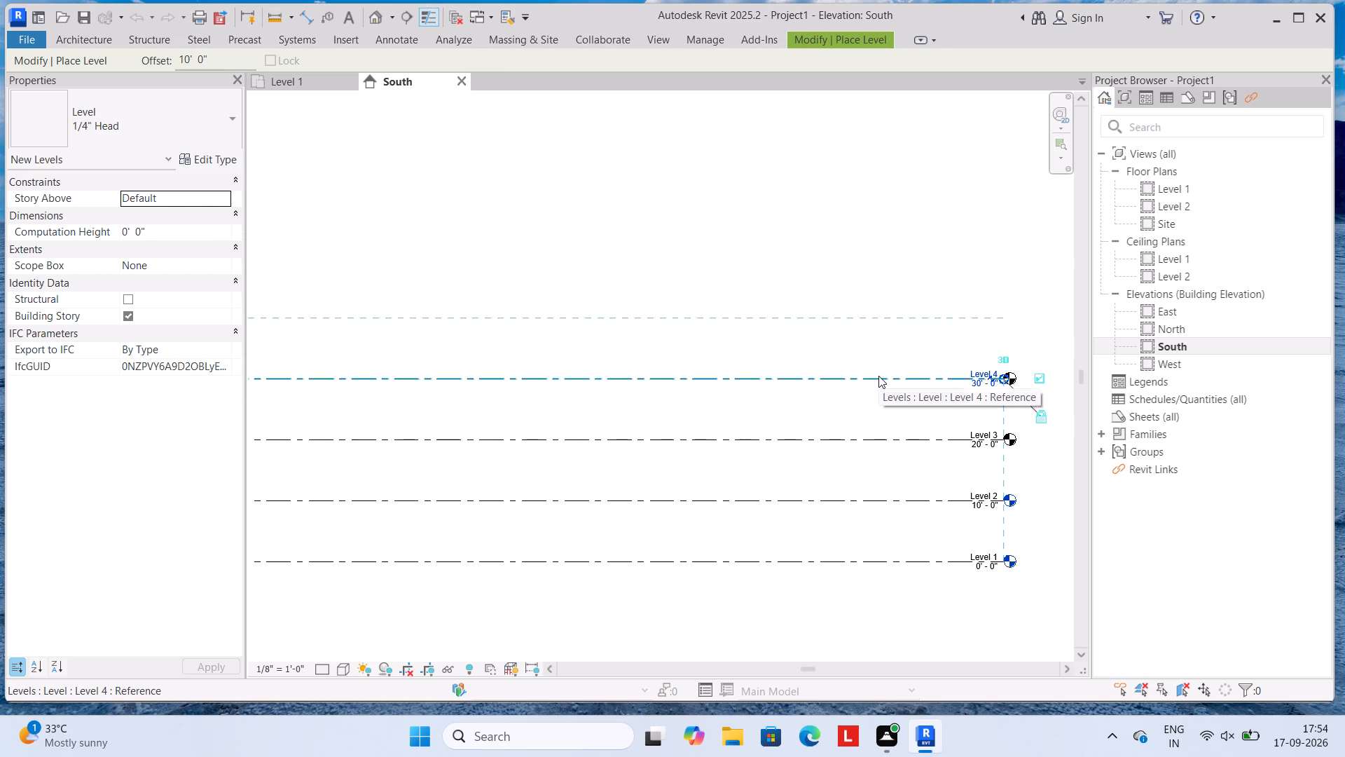
click(878, 376)
click(897, 313)
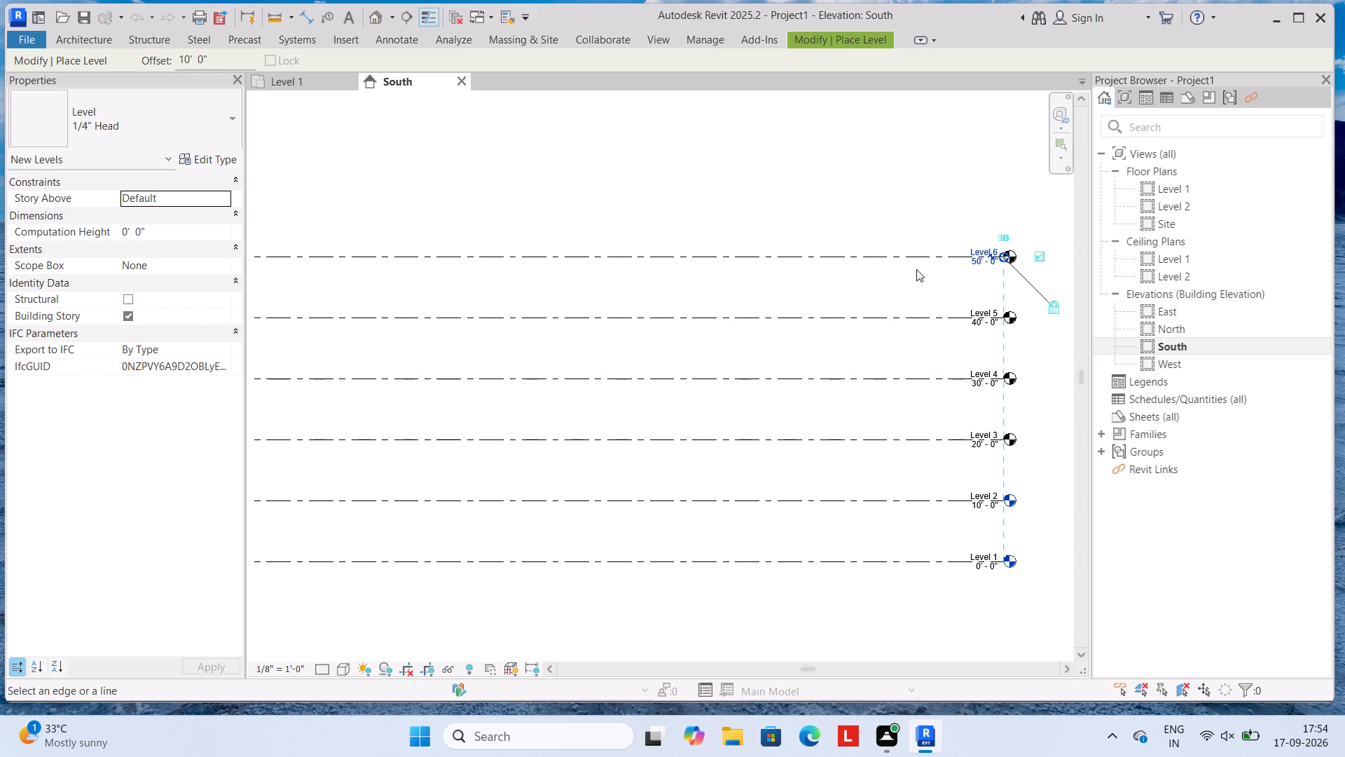
click(898, 250)
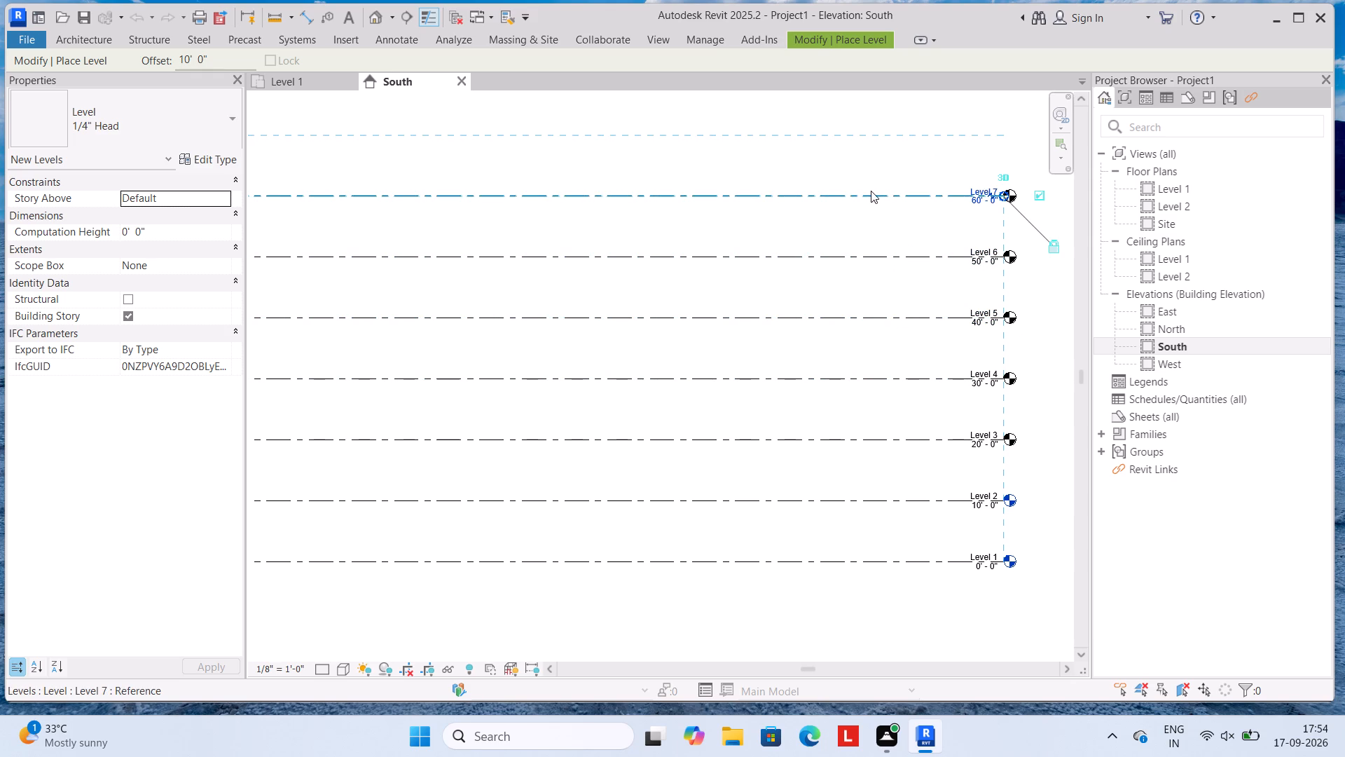
click(871, 191)
scroll(909, 184, up, 1)
middle_drag(896, 205, 885, 324)
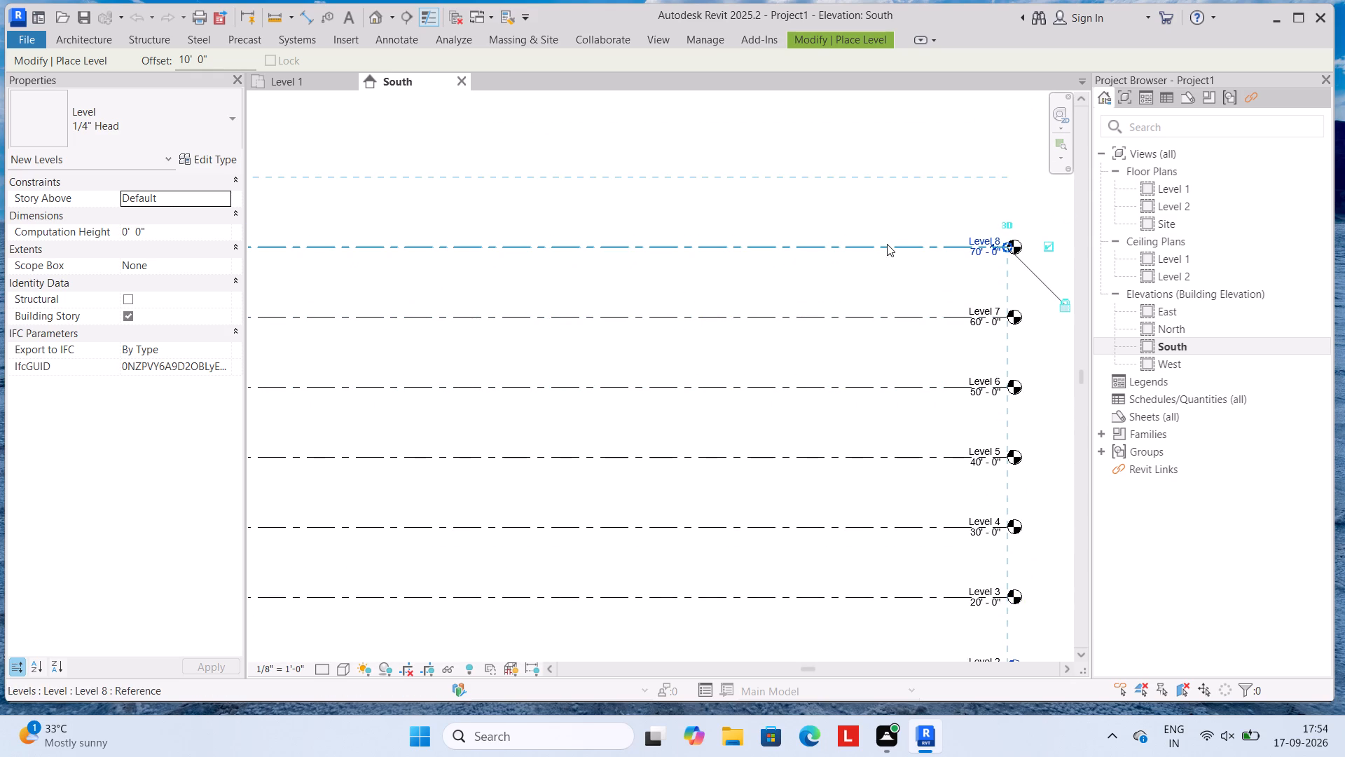
click(887, 243)
click(869, 174)
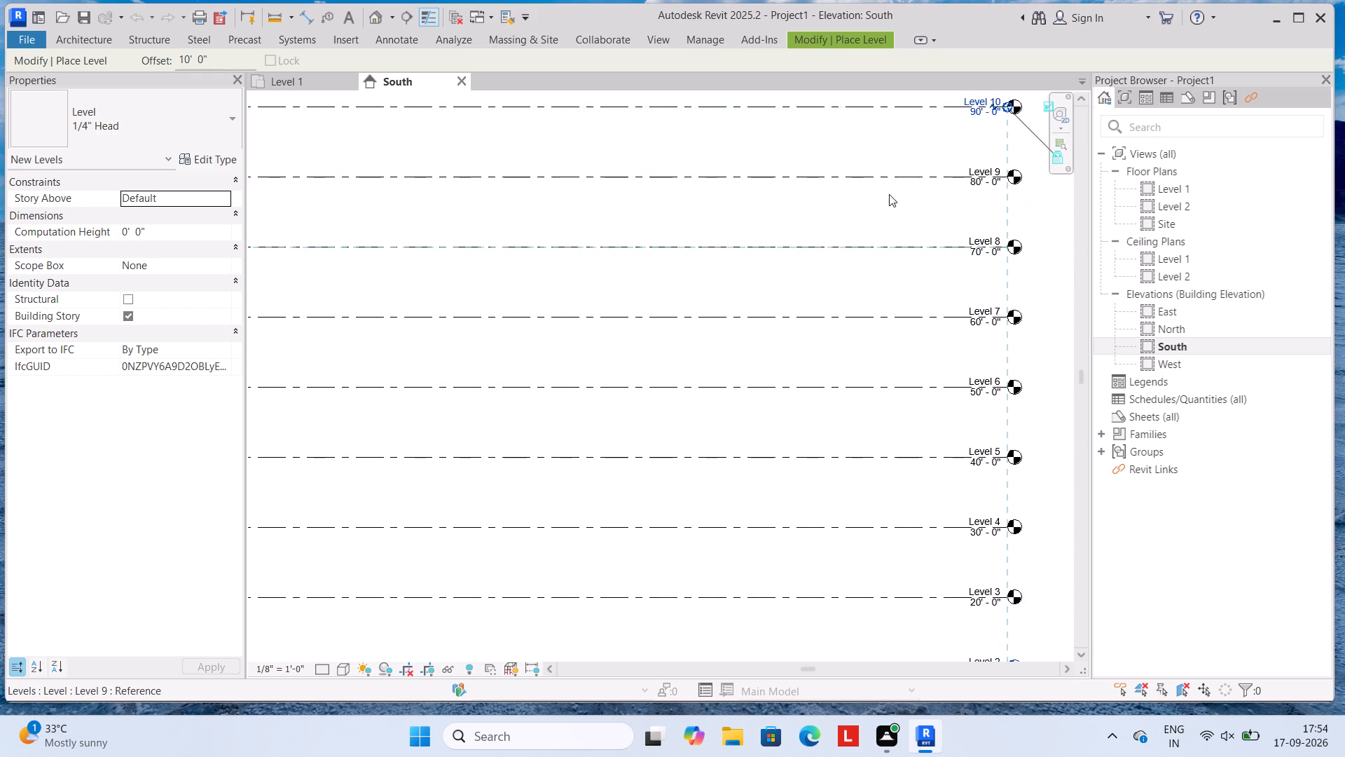
scroll(898, 236, down, 4)
scroll(899, 292, down, 2)
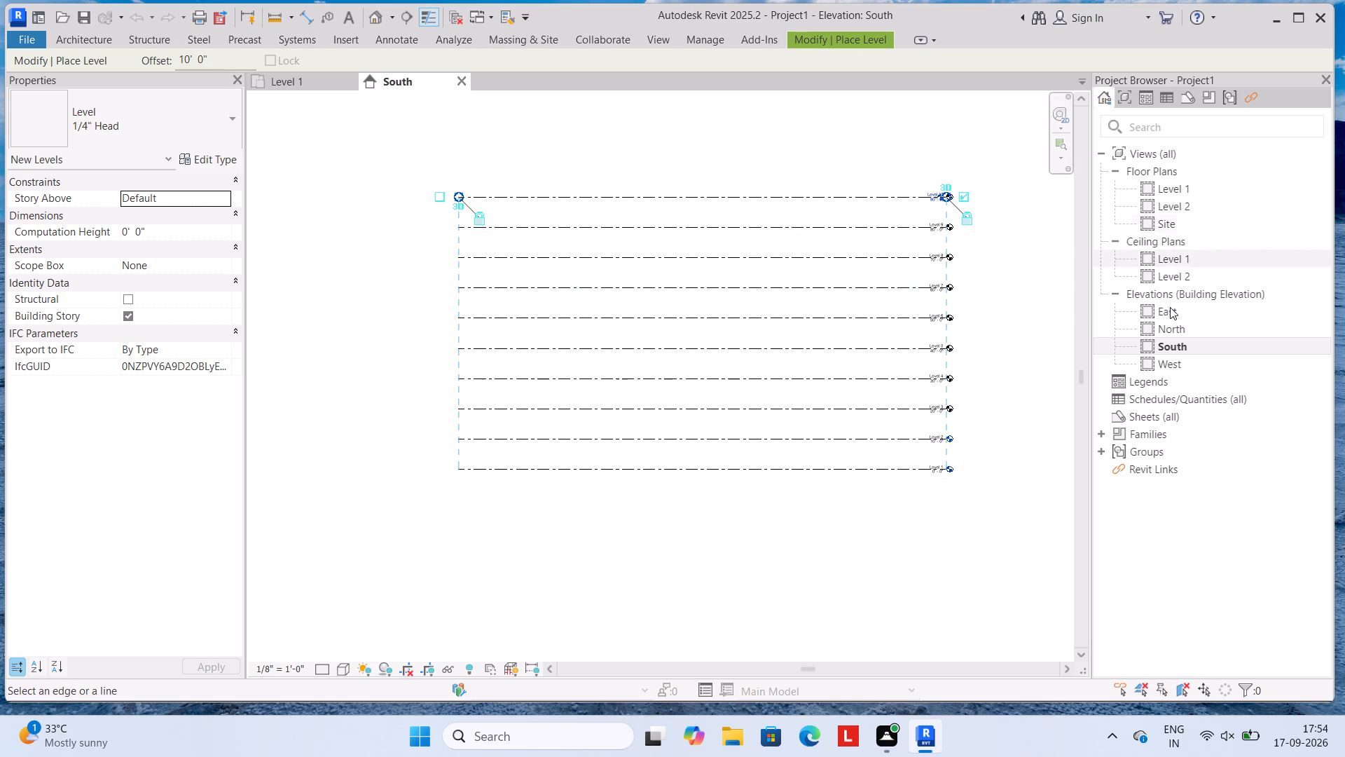
key(Escape)
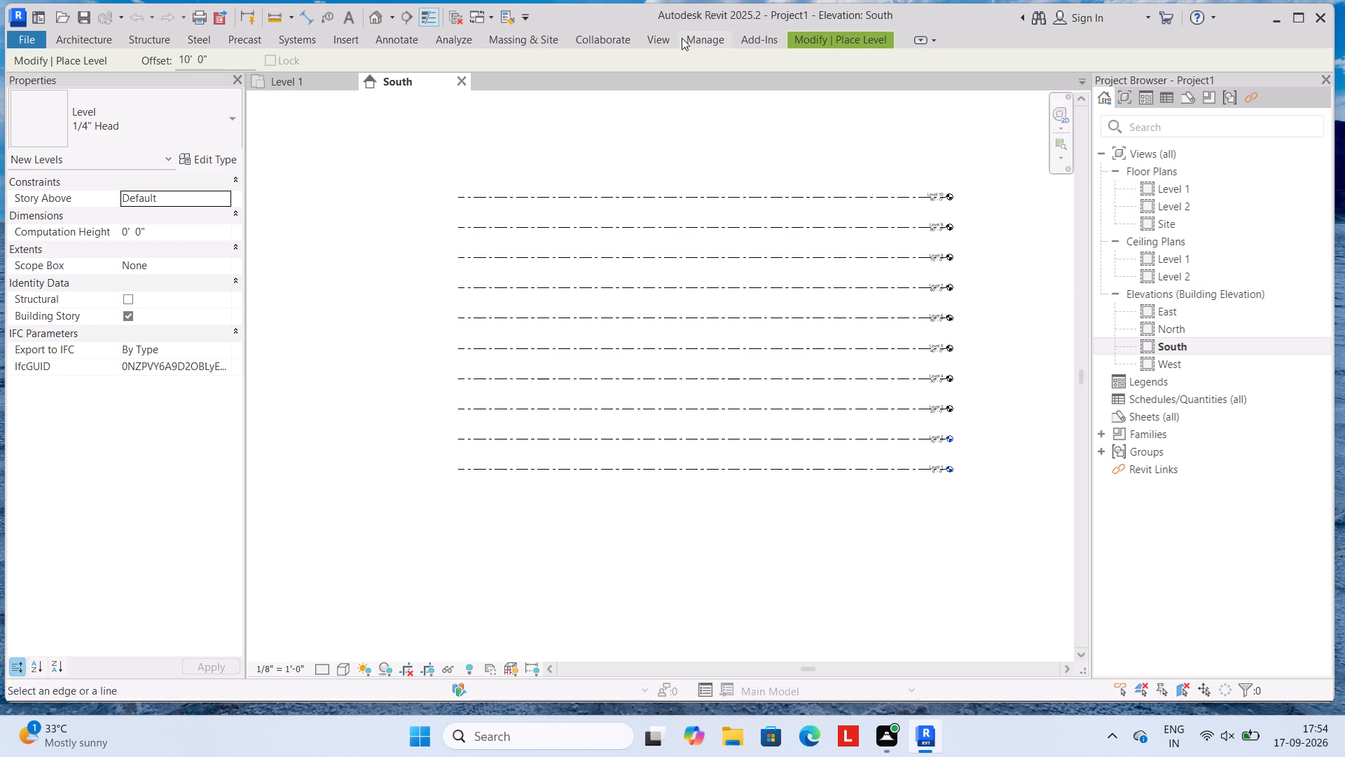
Create floor plan views for Level 3 through Level 10, without duplicating existing views.
click(662, 38)
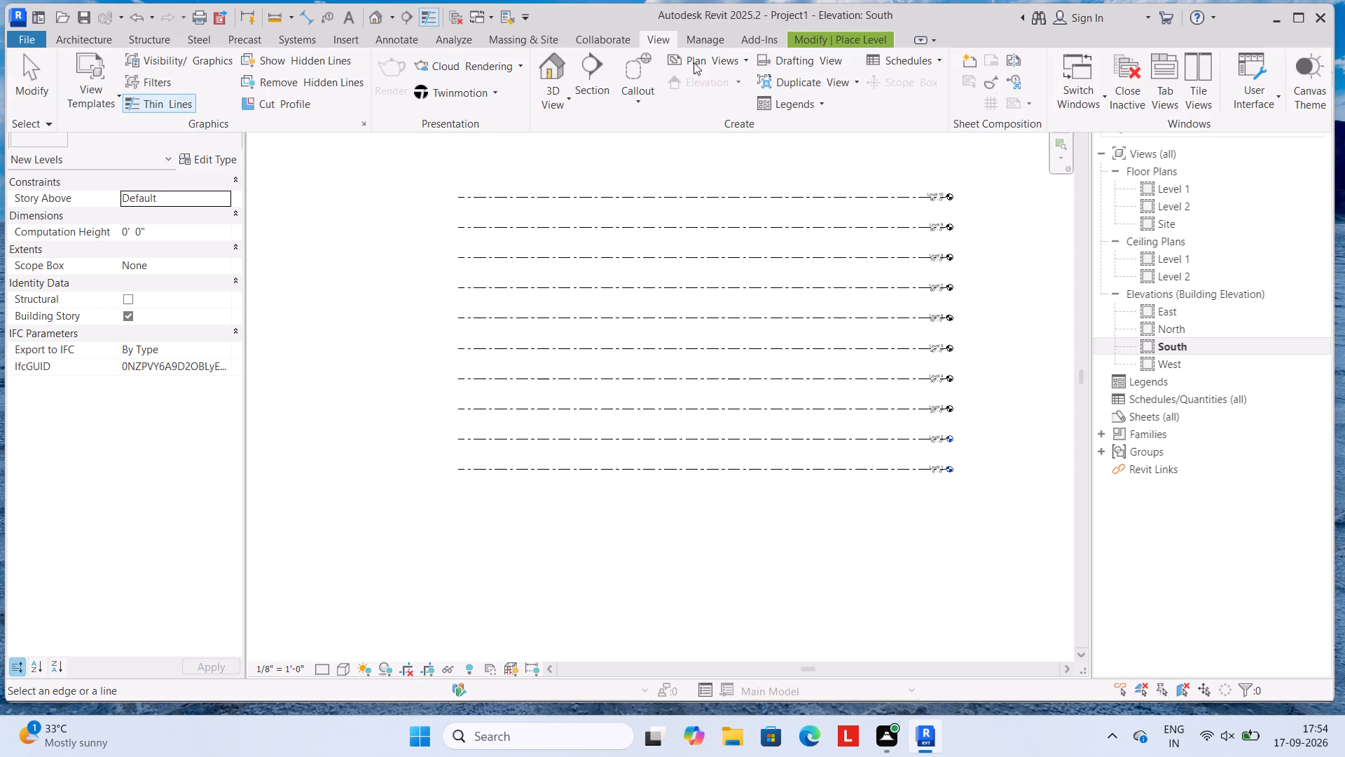
click(737, 56)
click(733, 94)
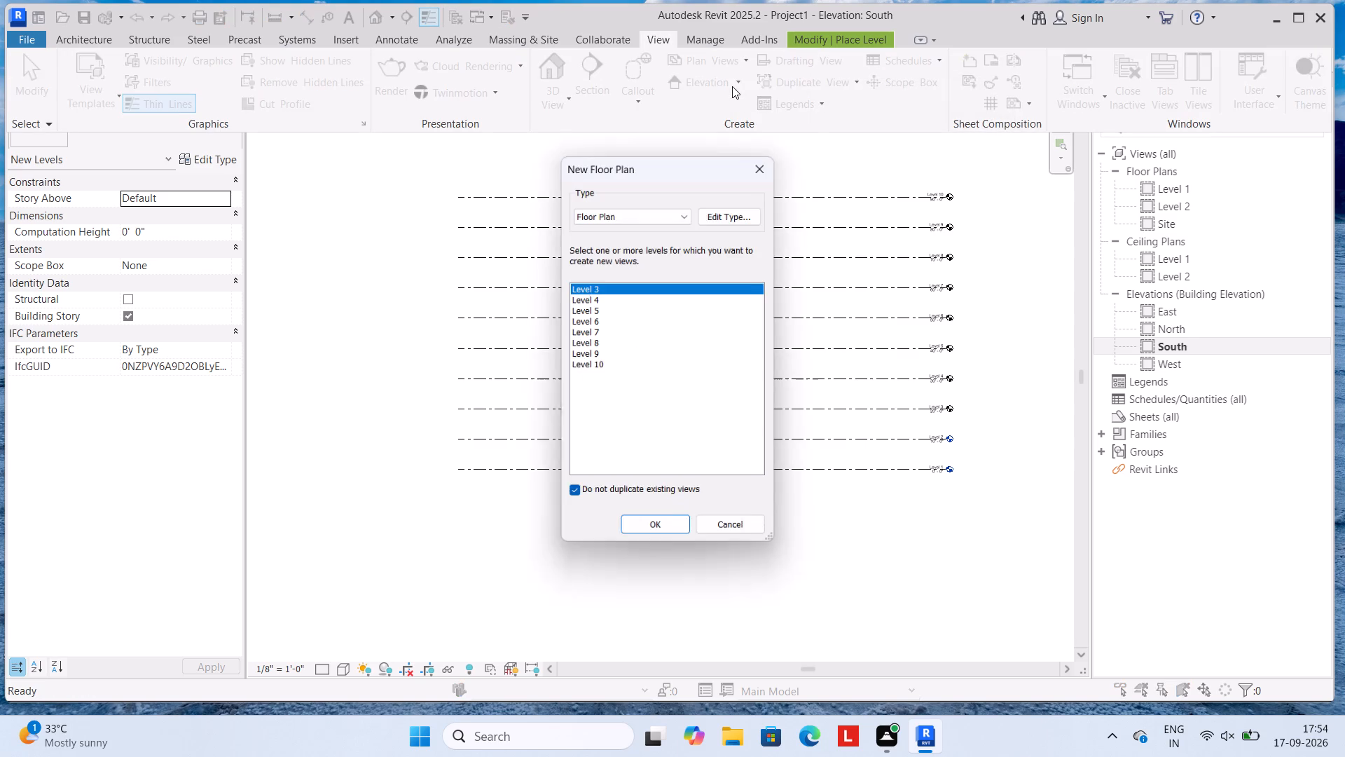
click(606, 293)
ctrl+click(602, 299)
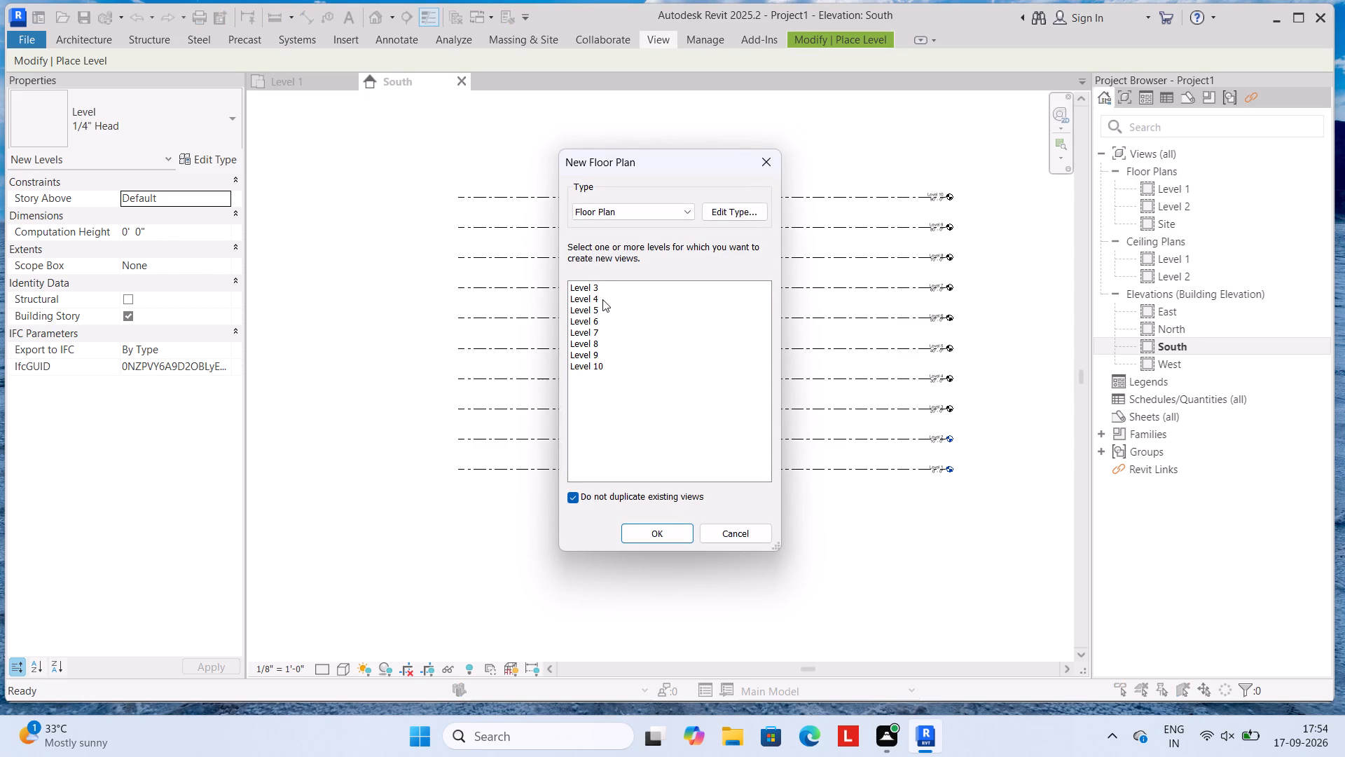
ctrl+click(605, 285)
ctrl+click(609, 294)
ctrl+click(605, 306)
ctrl+click(601, 316)
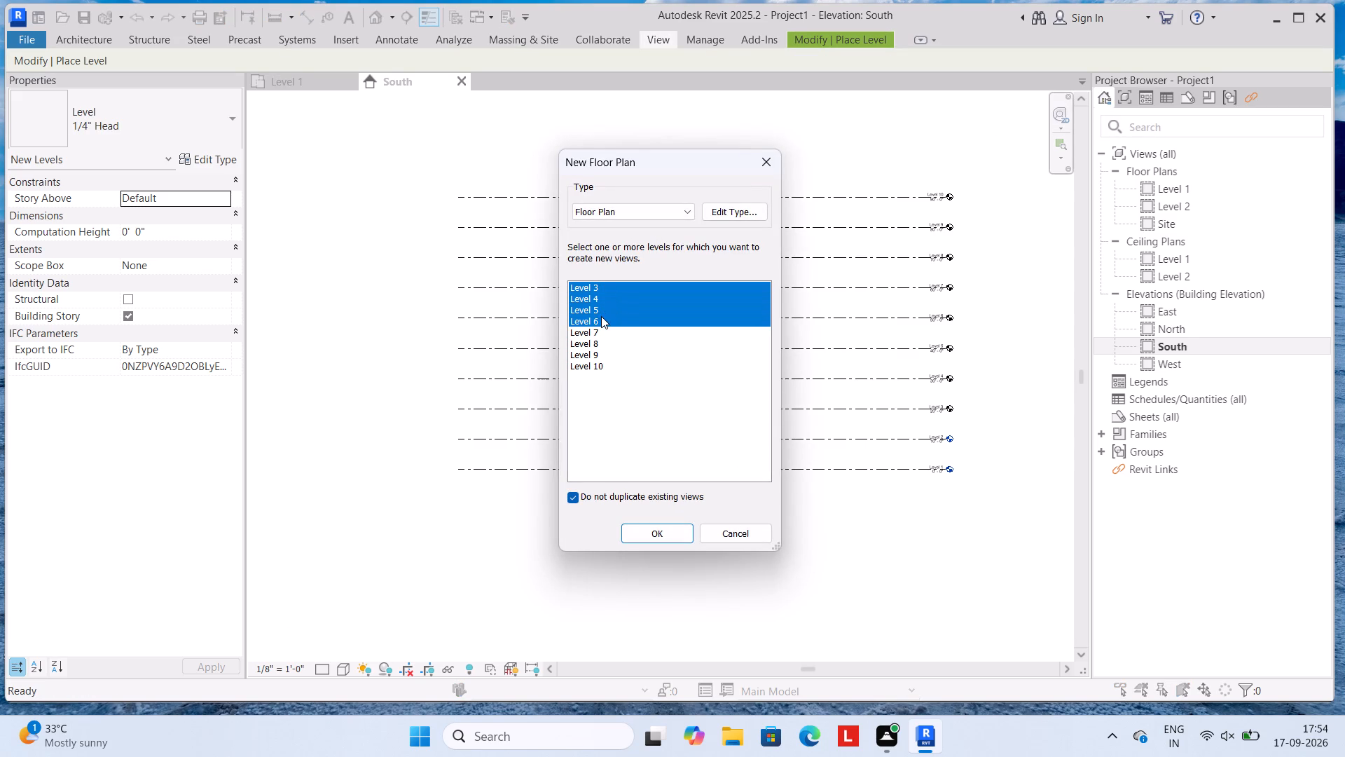
ctrl+click(597, 333)
ctrl+click(597, 339)
ctrl+click(600, 357)
ctrl+click(606, 362)
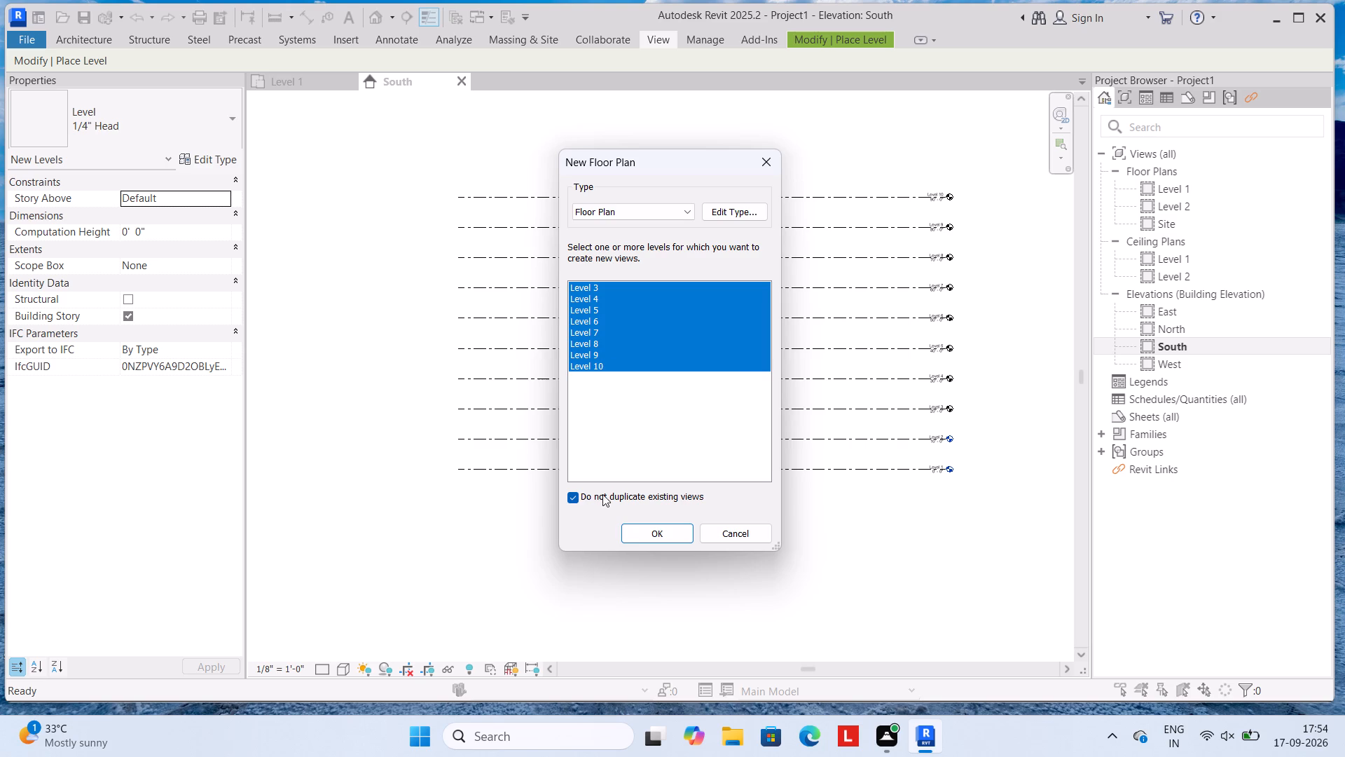
click(665, 531)
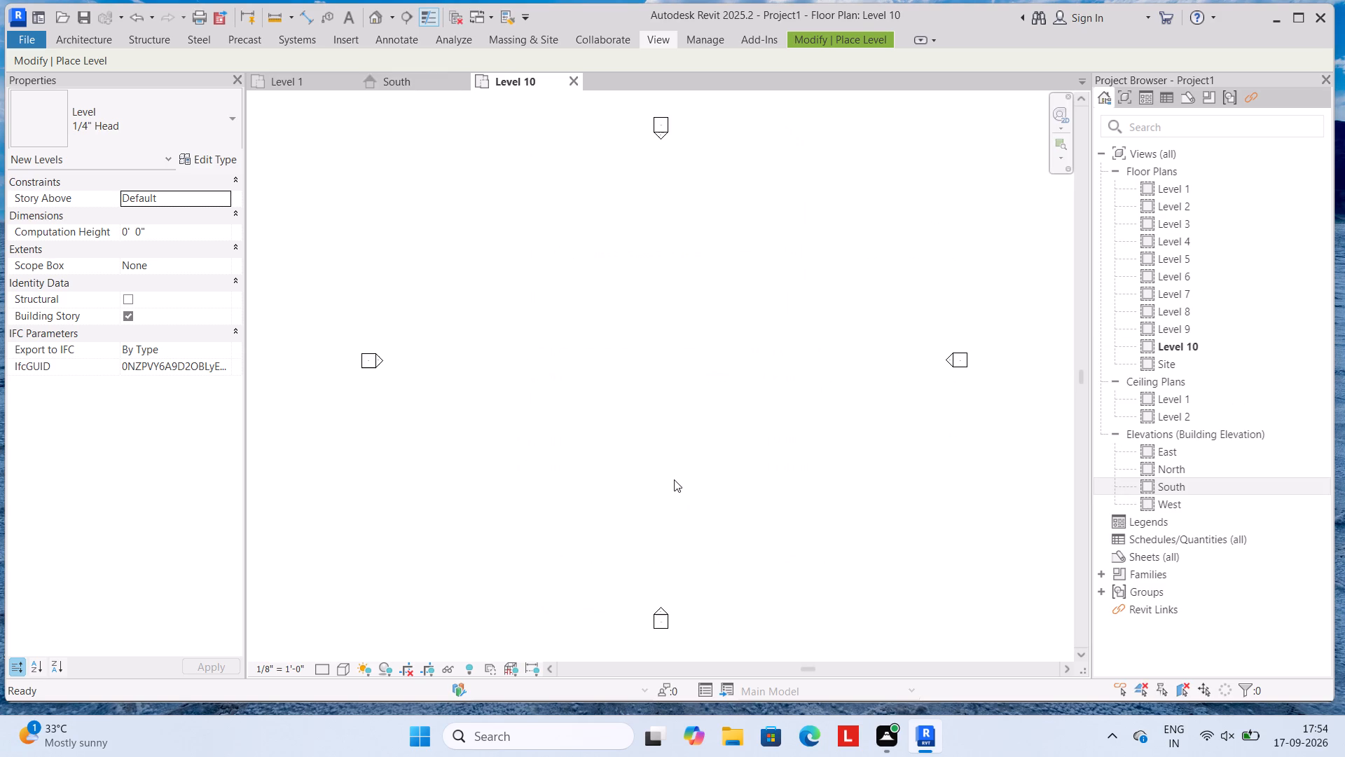
Open the Site floor plan, followed by the Level 1 floor plan view.
double_click(1164, 361)
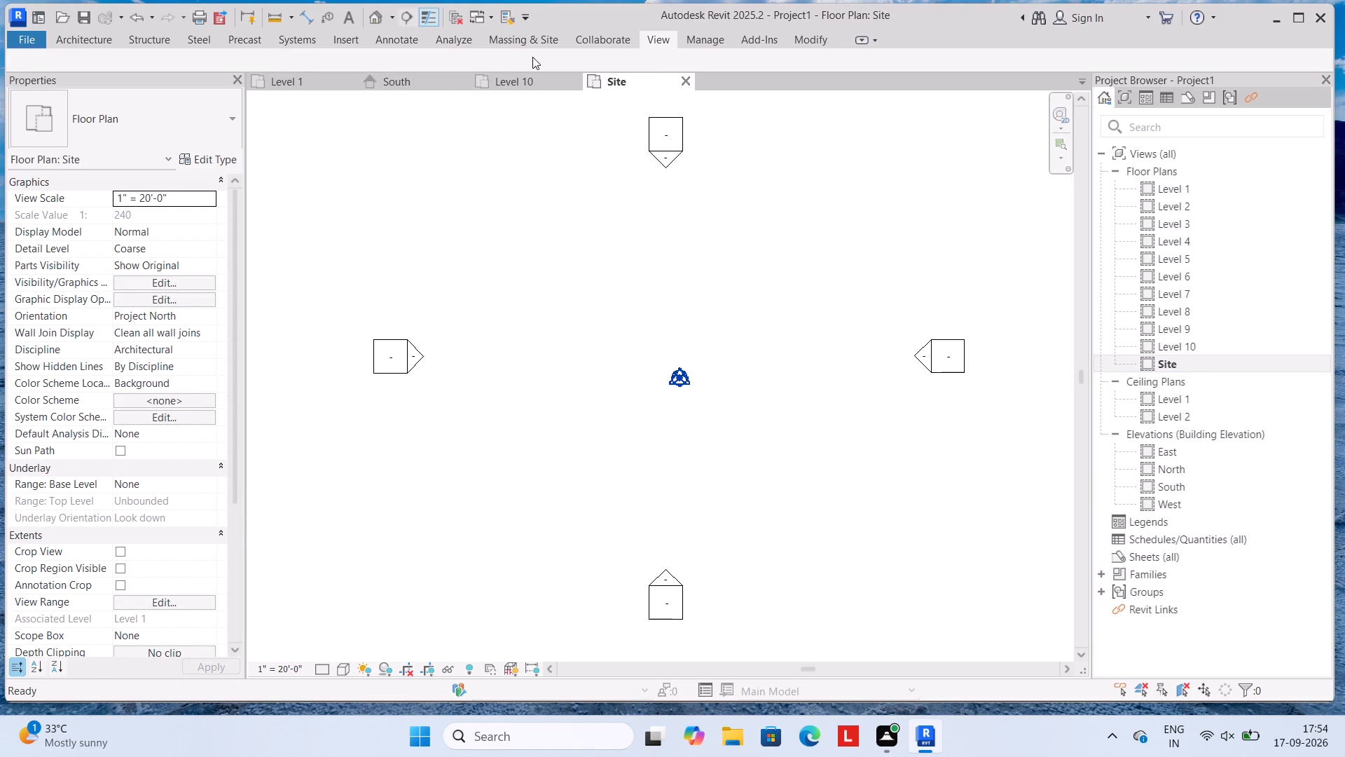
double_click(1191, 183)
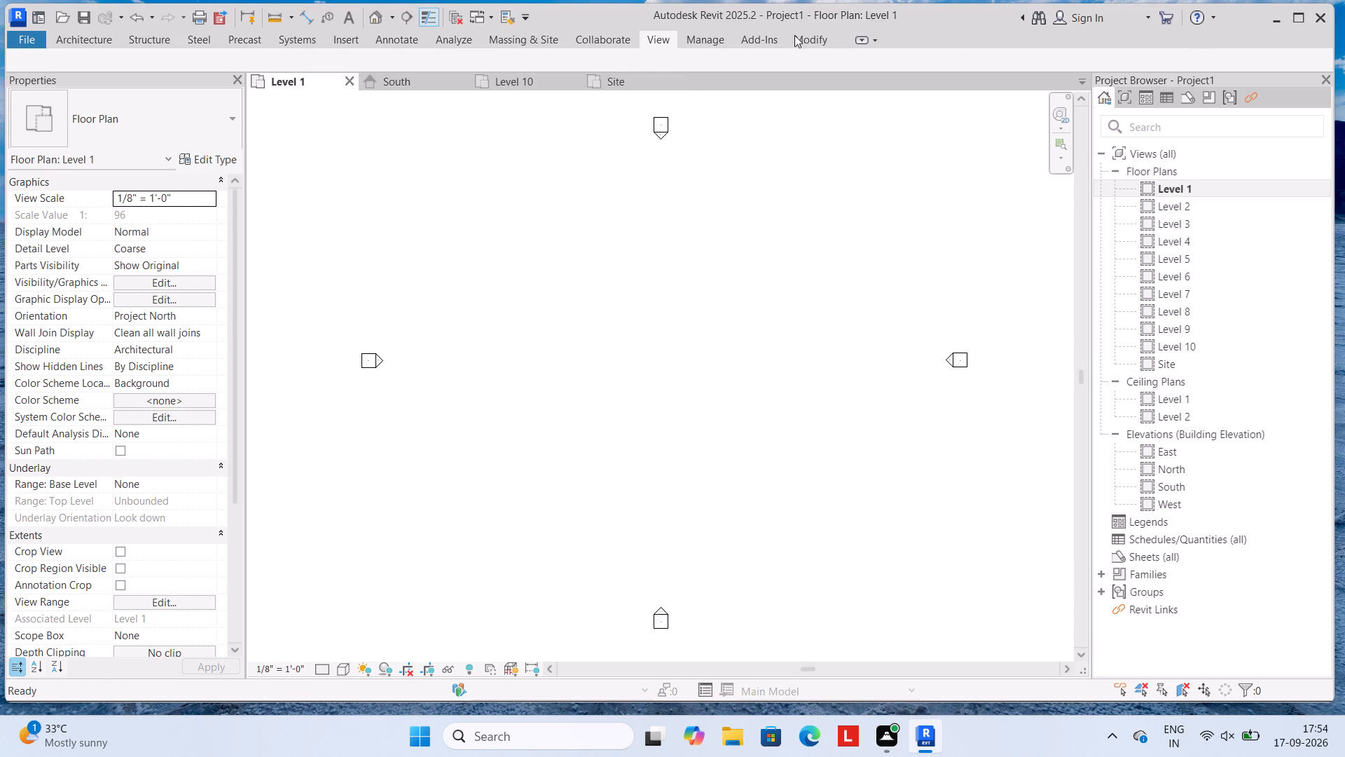
Draw two crossing reference planes in Level 1, one vertical and one horizontal, each spanning between opposite elevation markers.
click(820, 37)
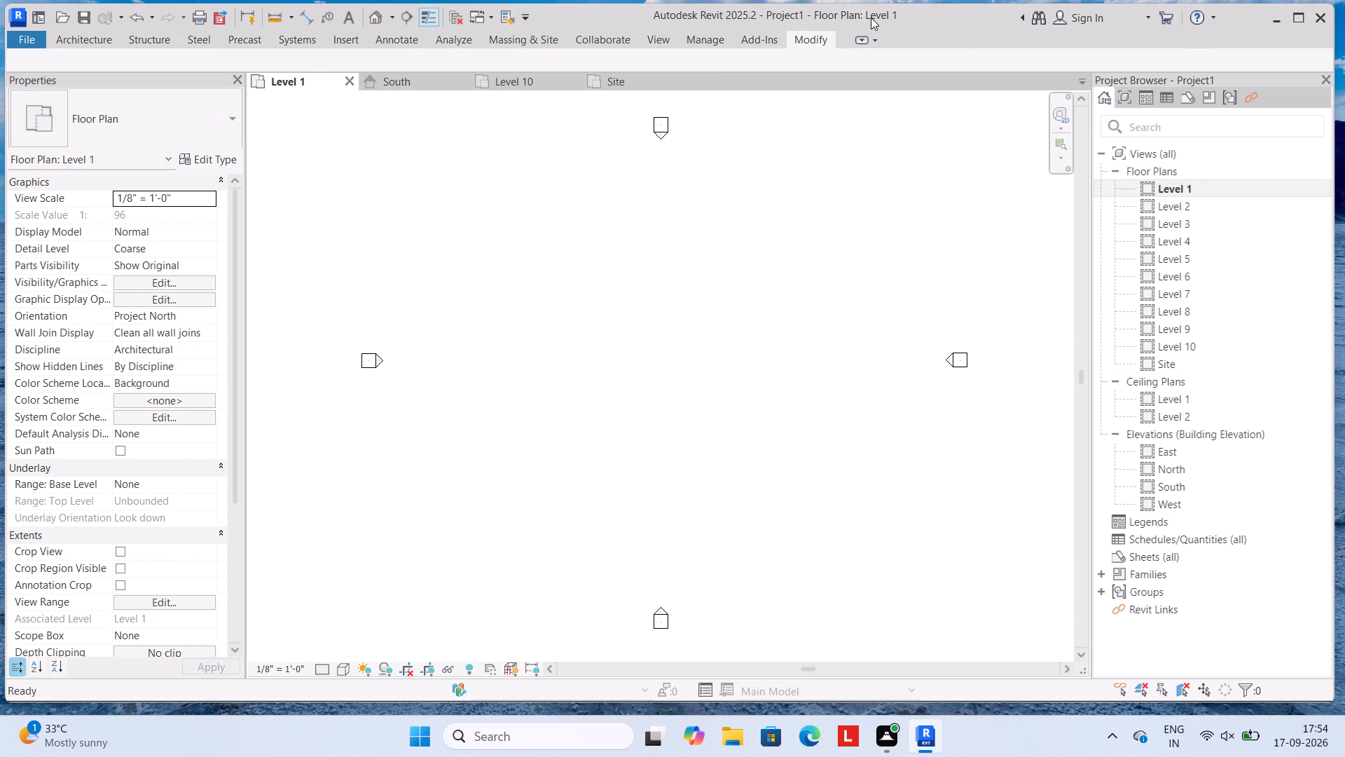
click(93, 31)
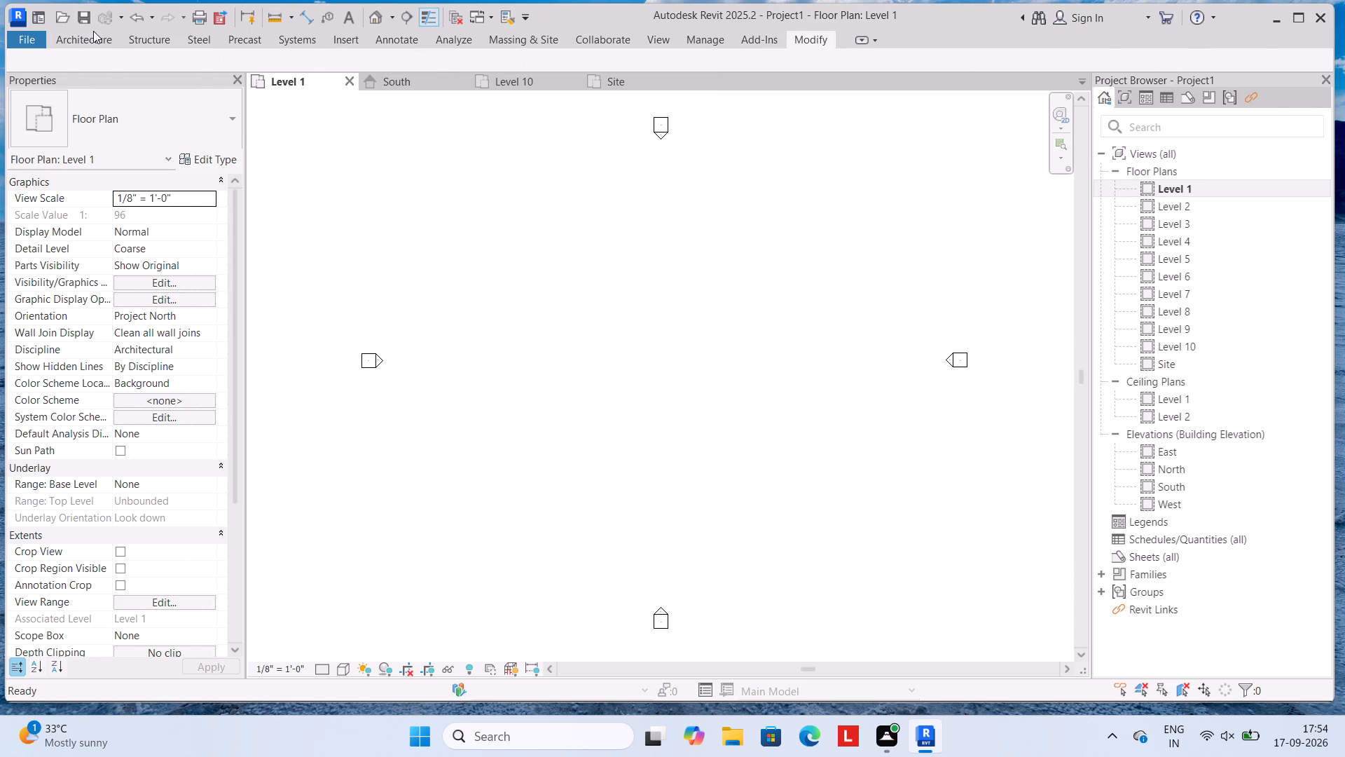
click(95, 36)
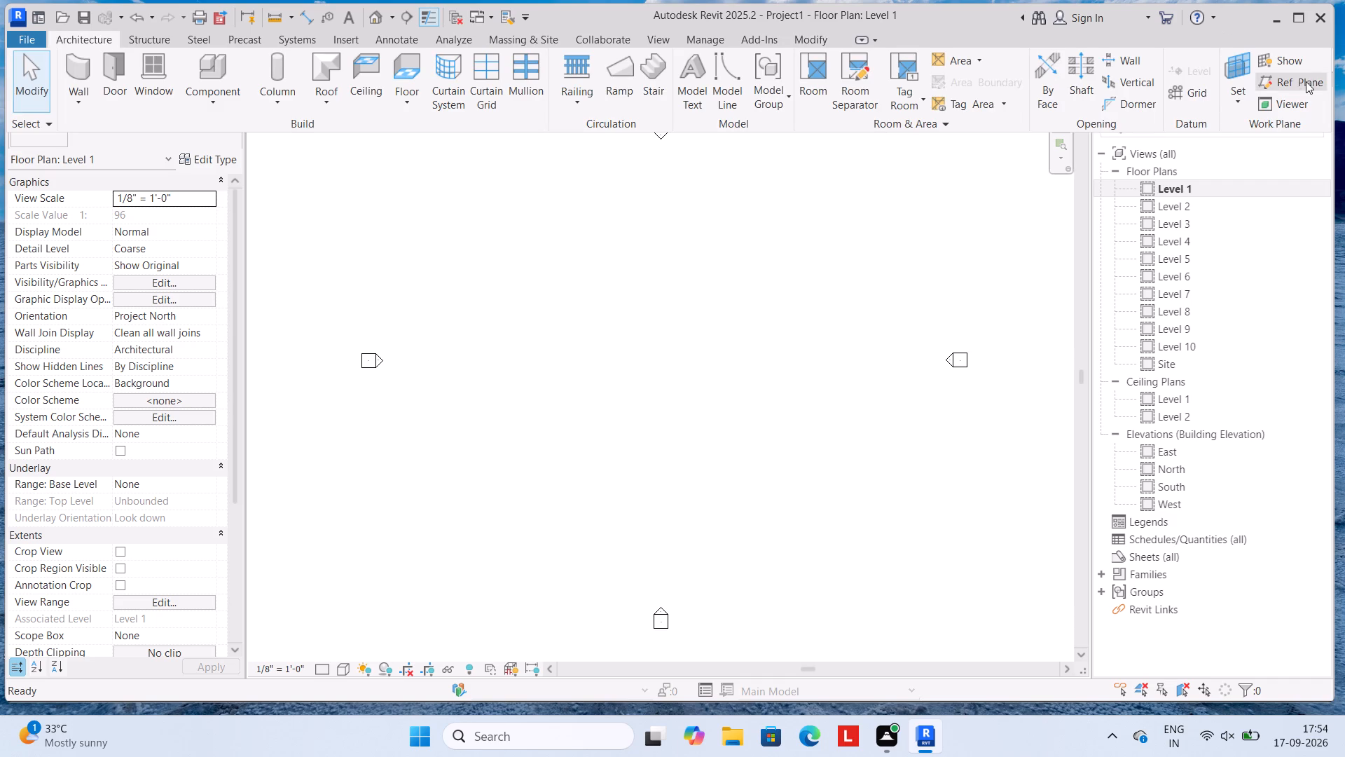
click(1302, 82)
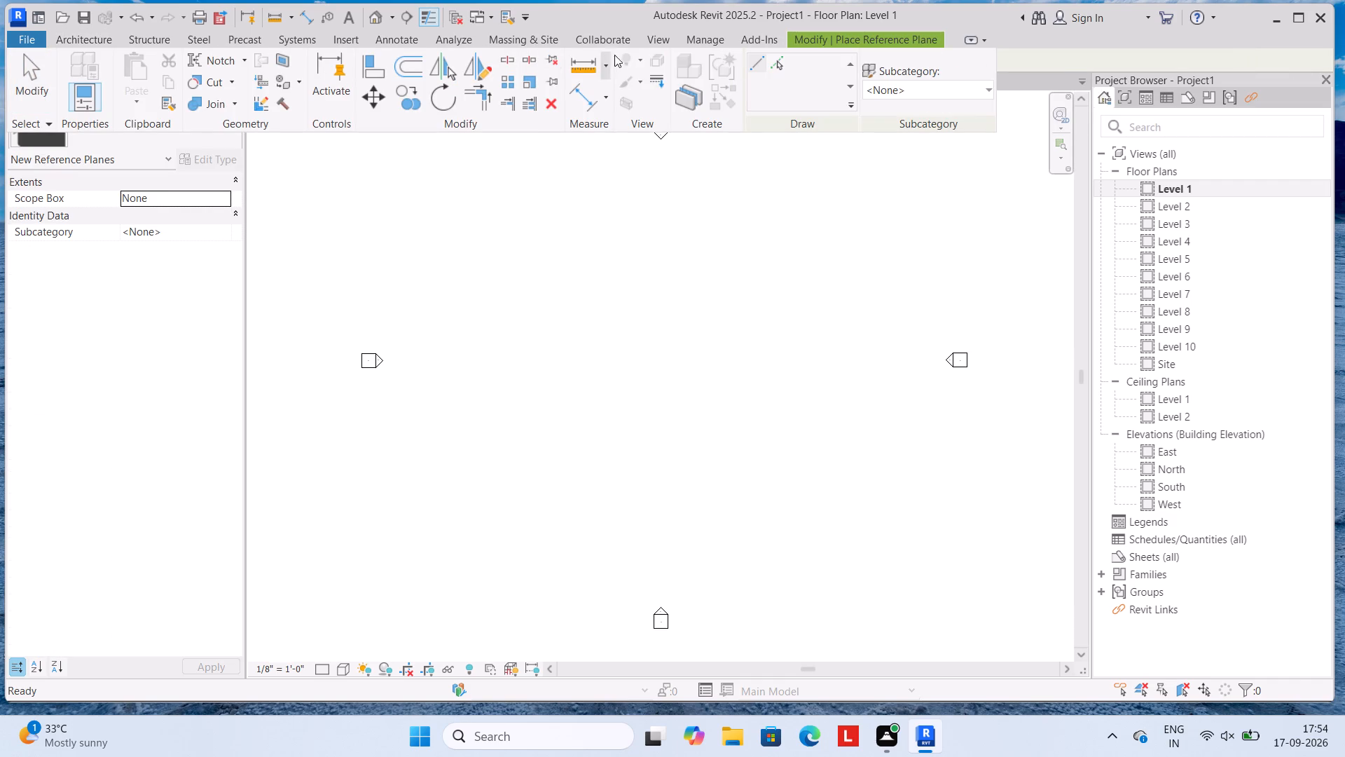
click(752, 63)
scroll(593, 278, down, 3)
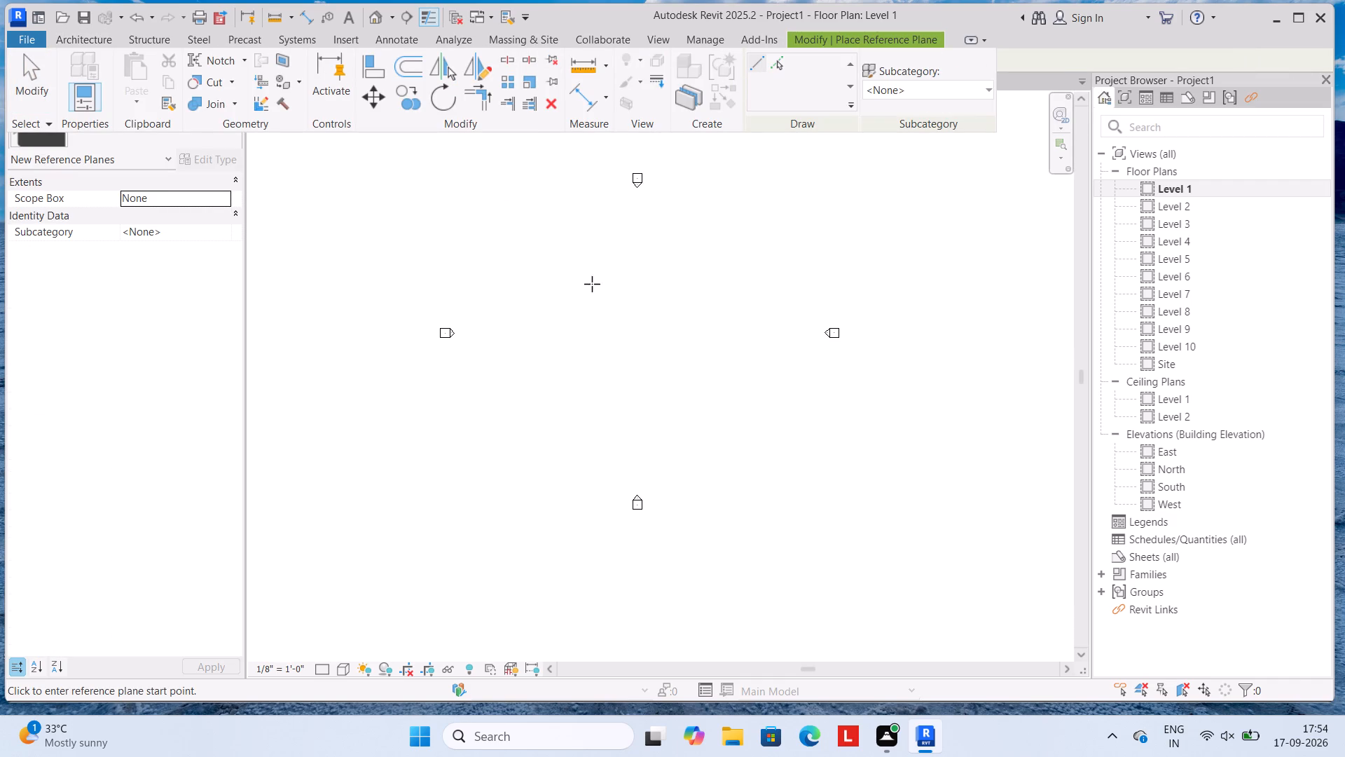
click(640, 188)
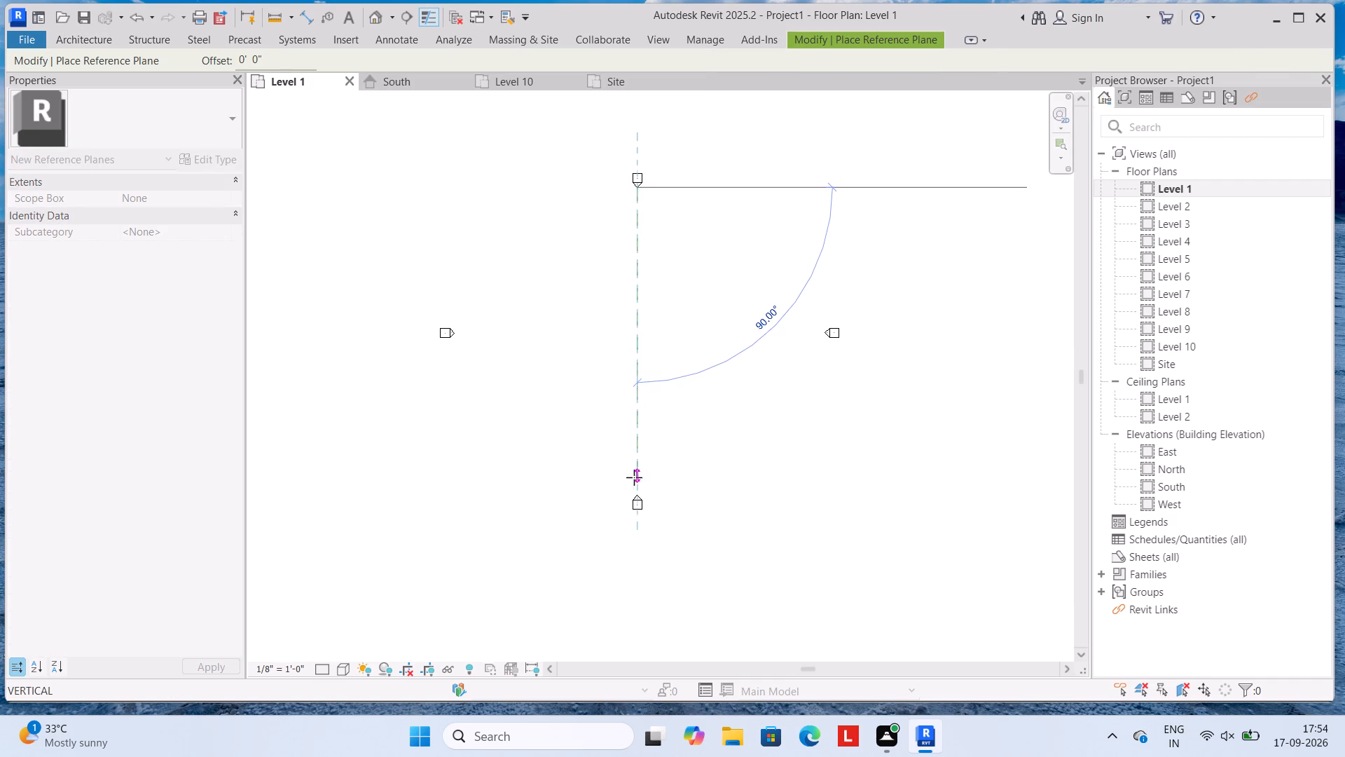
click(630, 493)
key(Escape)
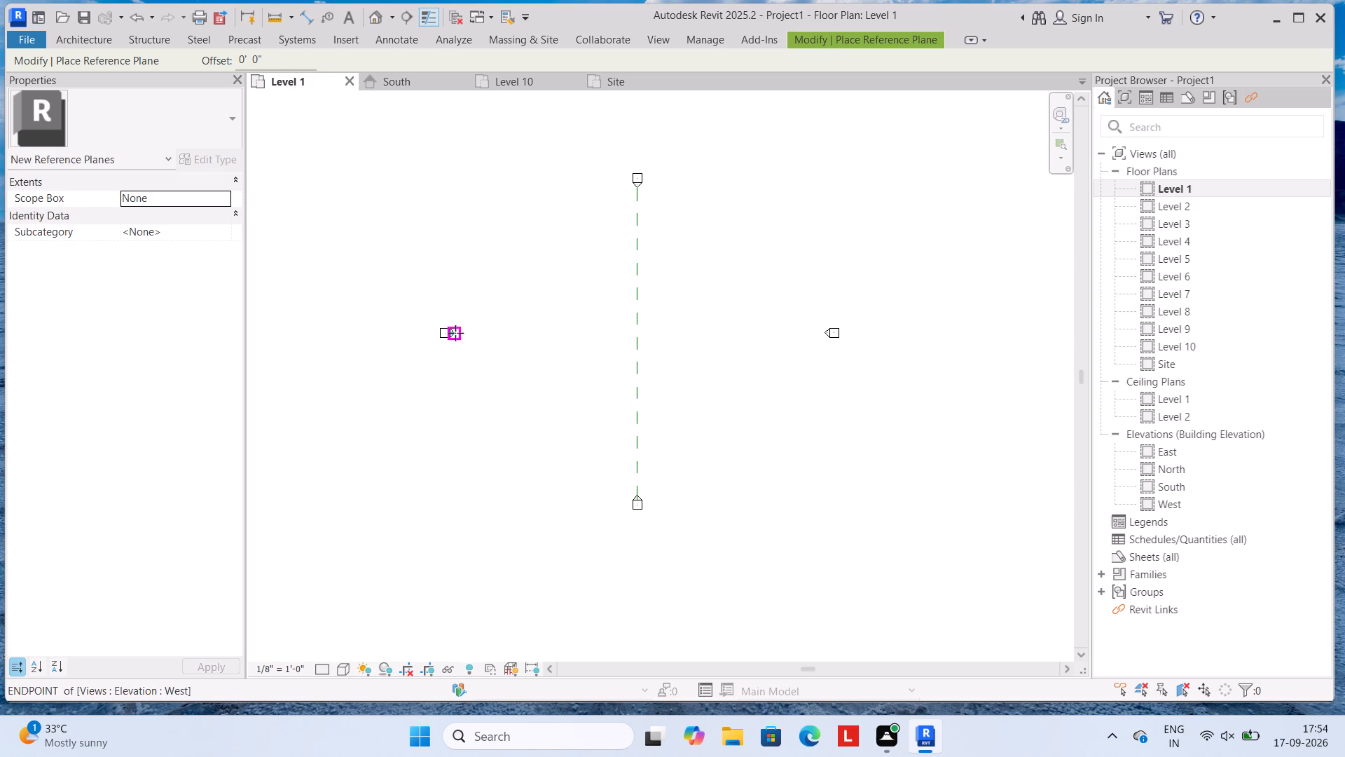
click(453, 334)
click(823, 336)
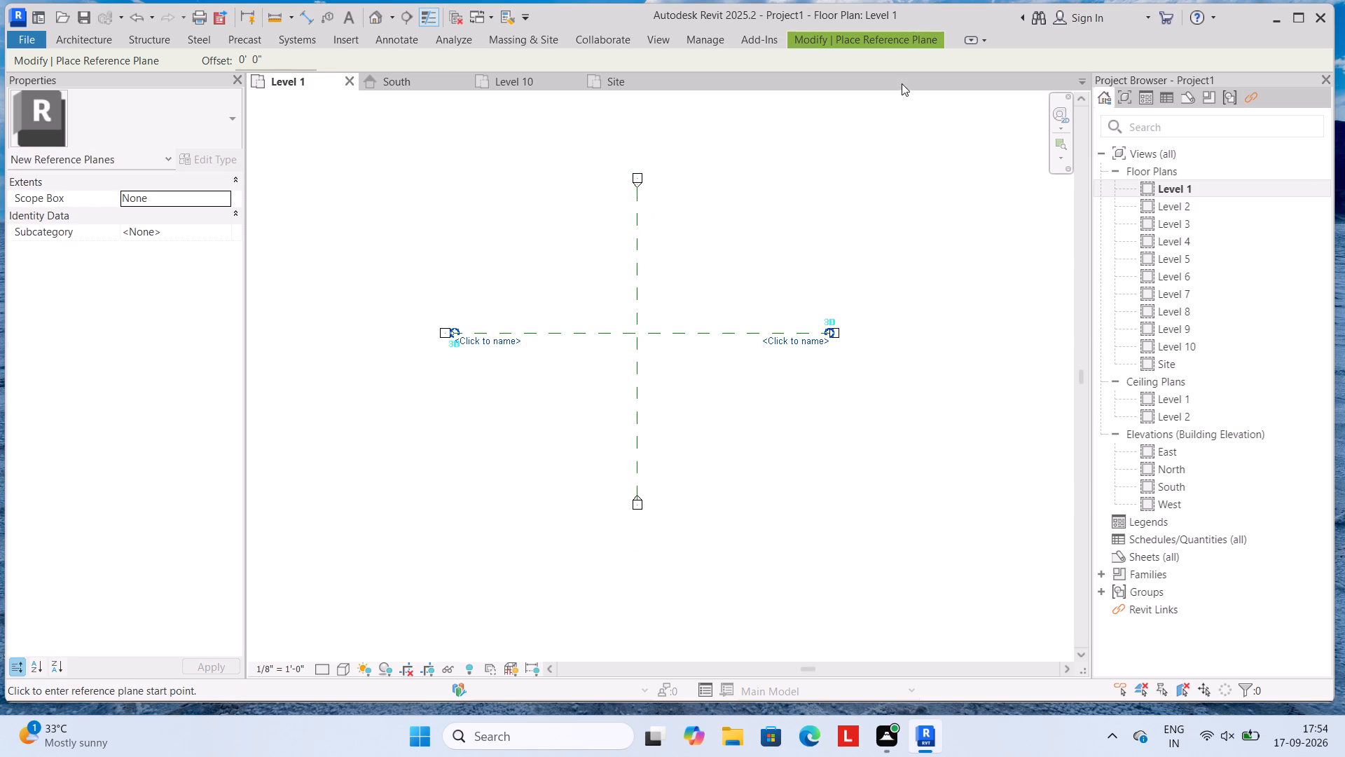
key(Escape)
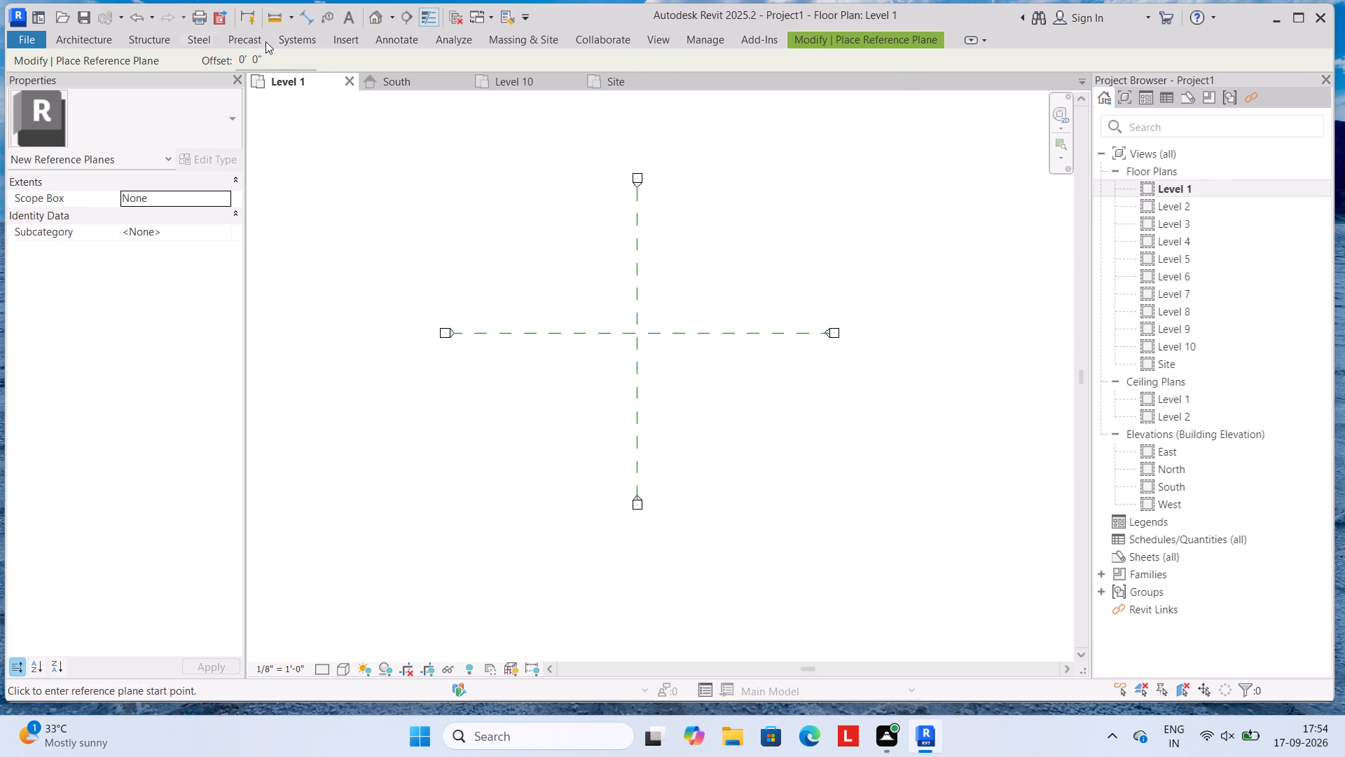
Start a new in-place conceptual mass, keeping the default name Mass 1.
click(530, 41)
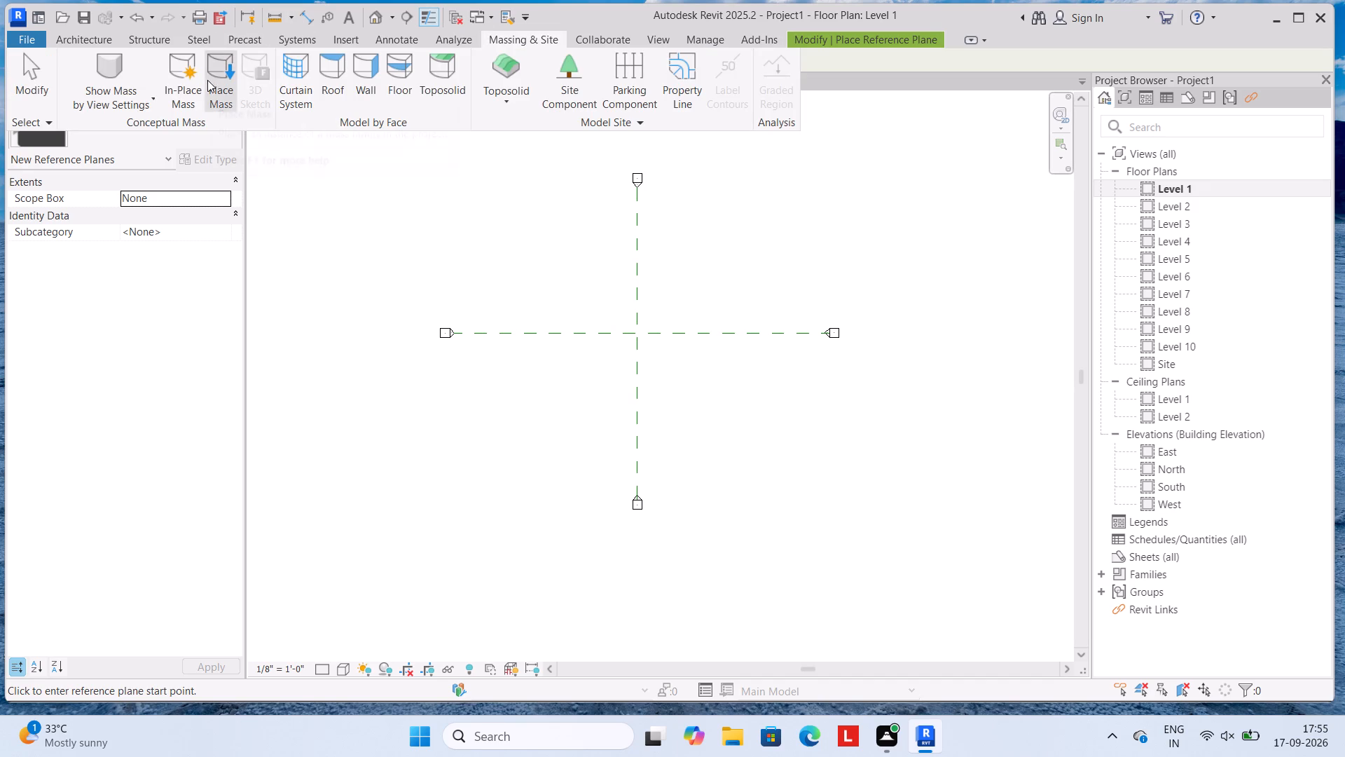
click(192, 75)
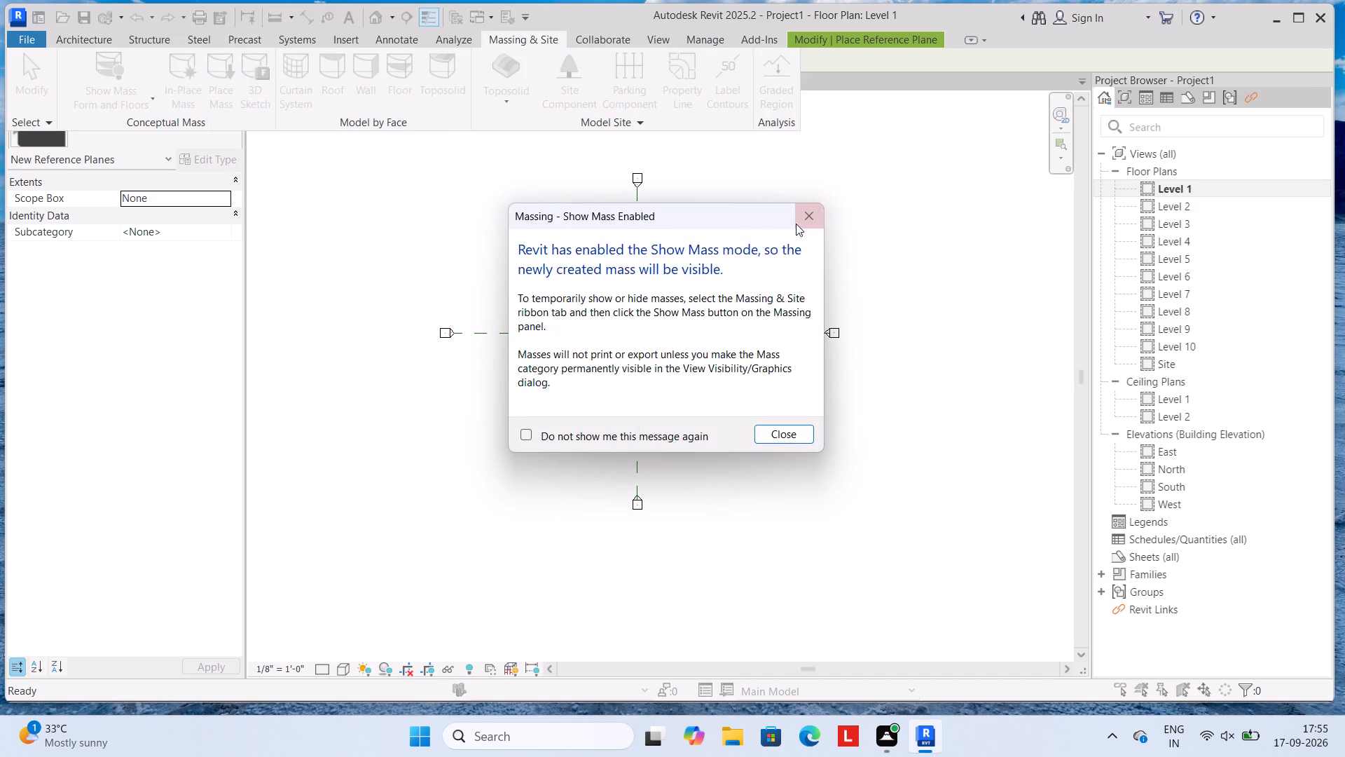
click(794, 219)
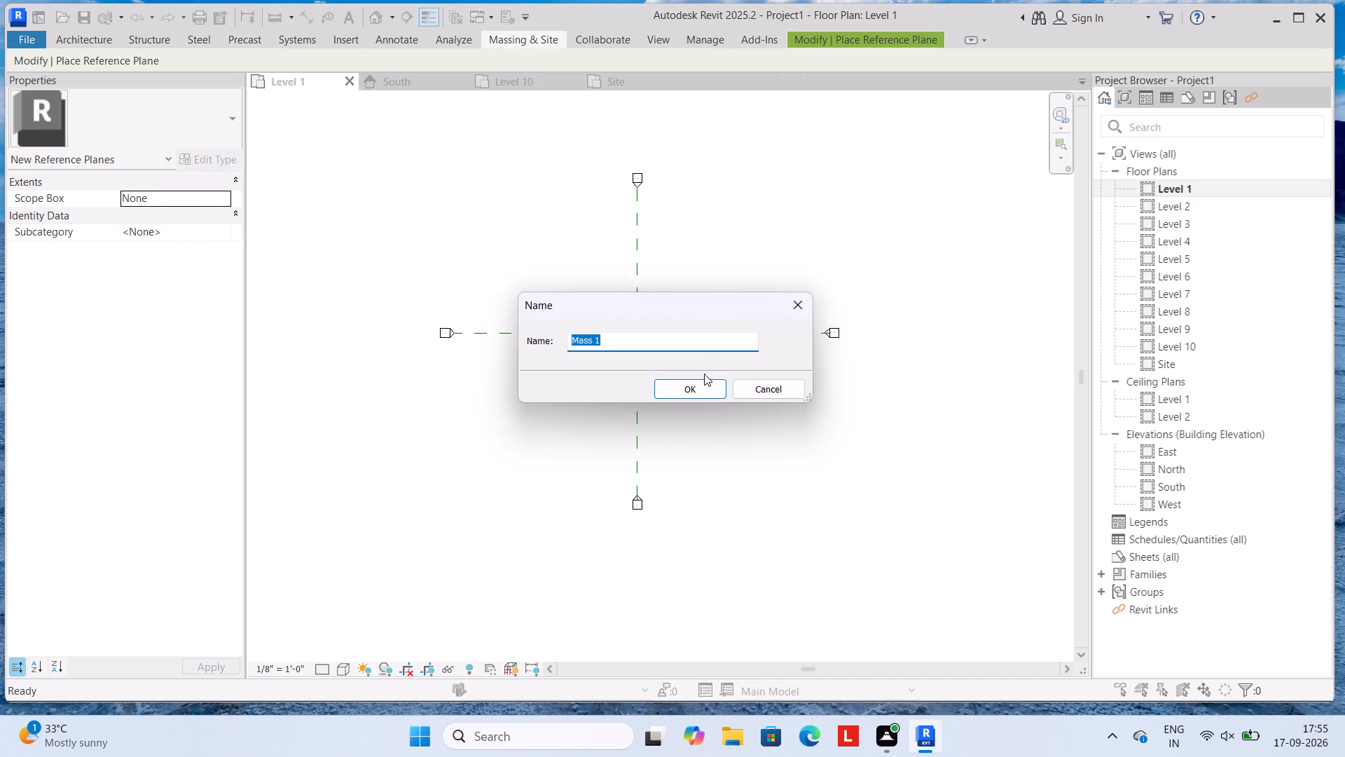
click(689, 390)
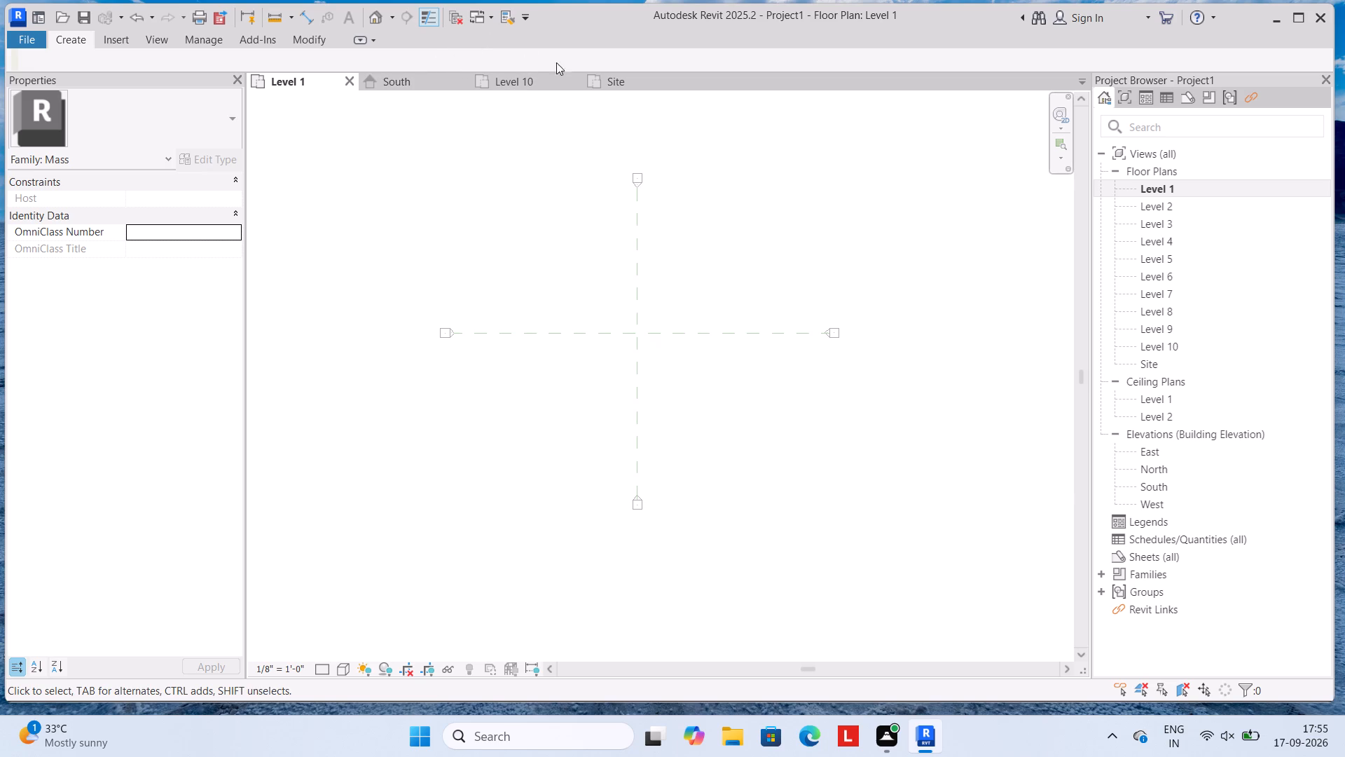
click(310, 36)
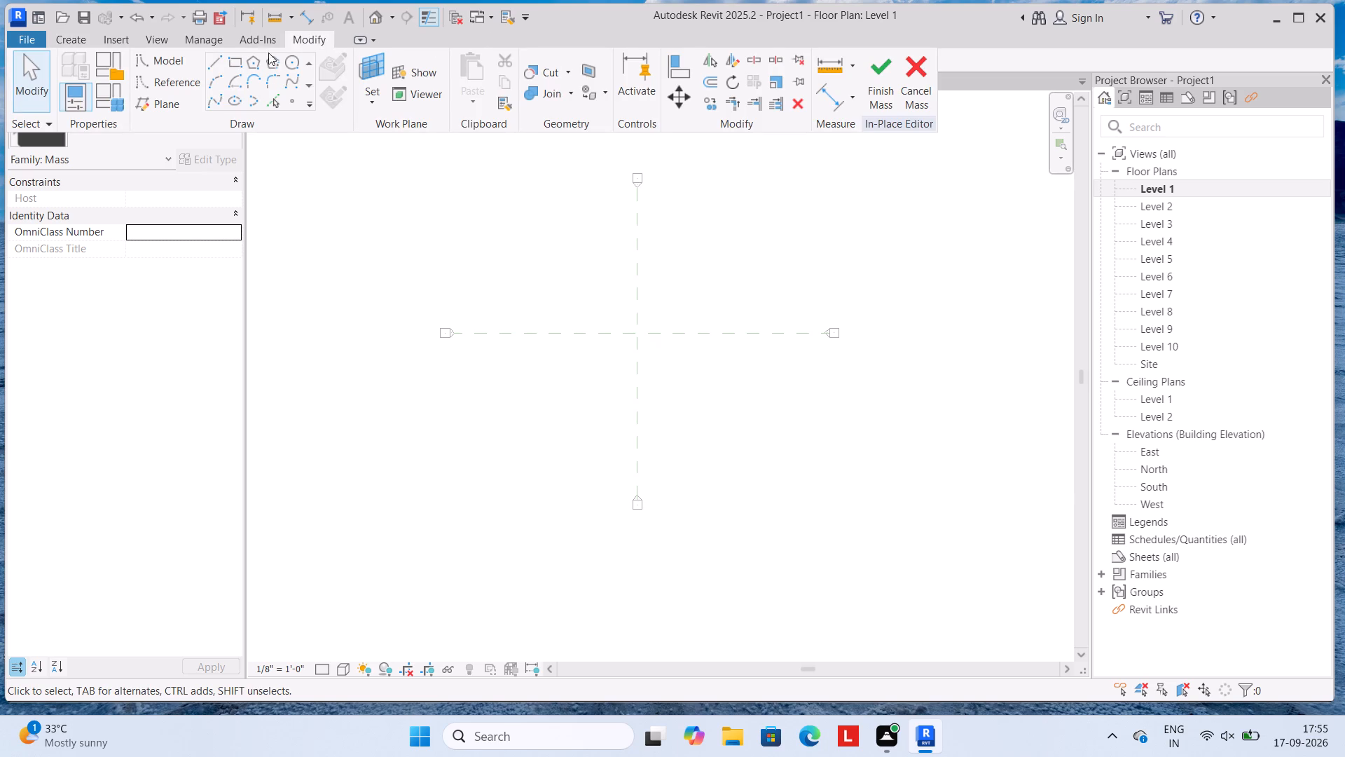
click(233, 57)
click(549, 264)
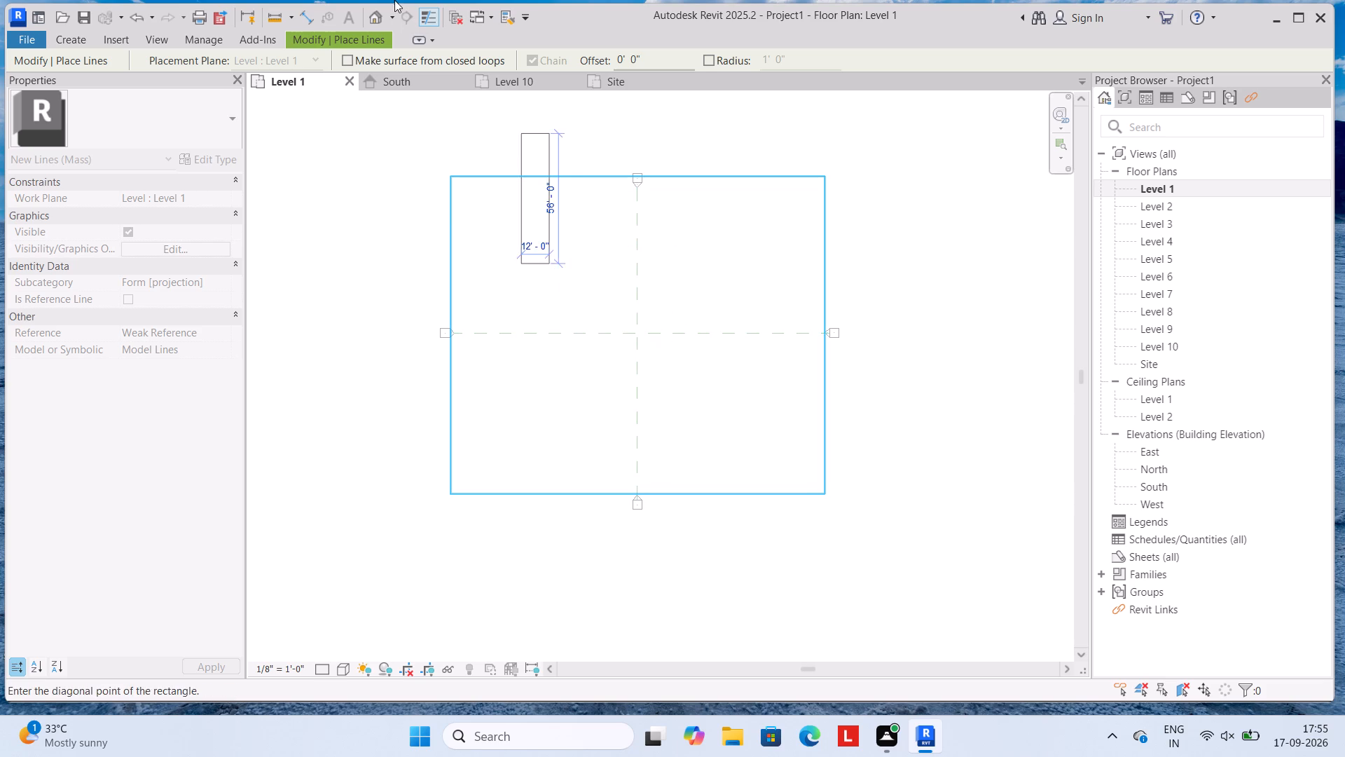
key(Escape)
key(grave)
Sketch four chained model lines around the reference plane crossing as a four-sided mass outline, wider at its upper edge with slanted sides.
drag(375, 38, 368, 38)
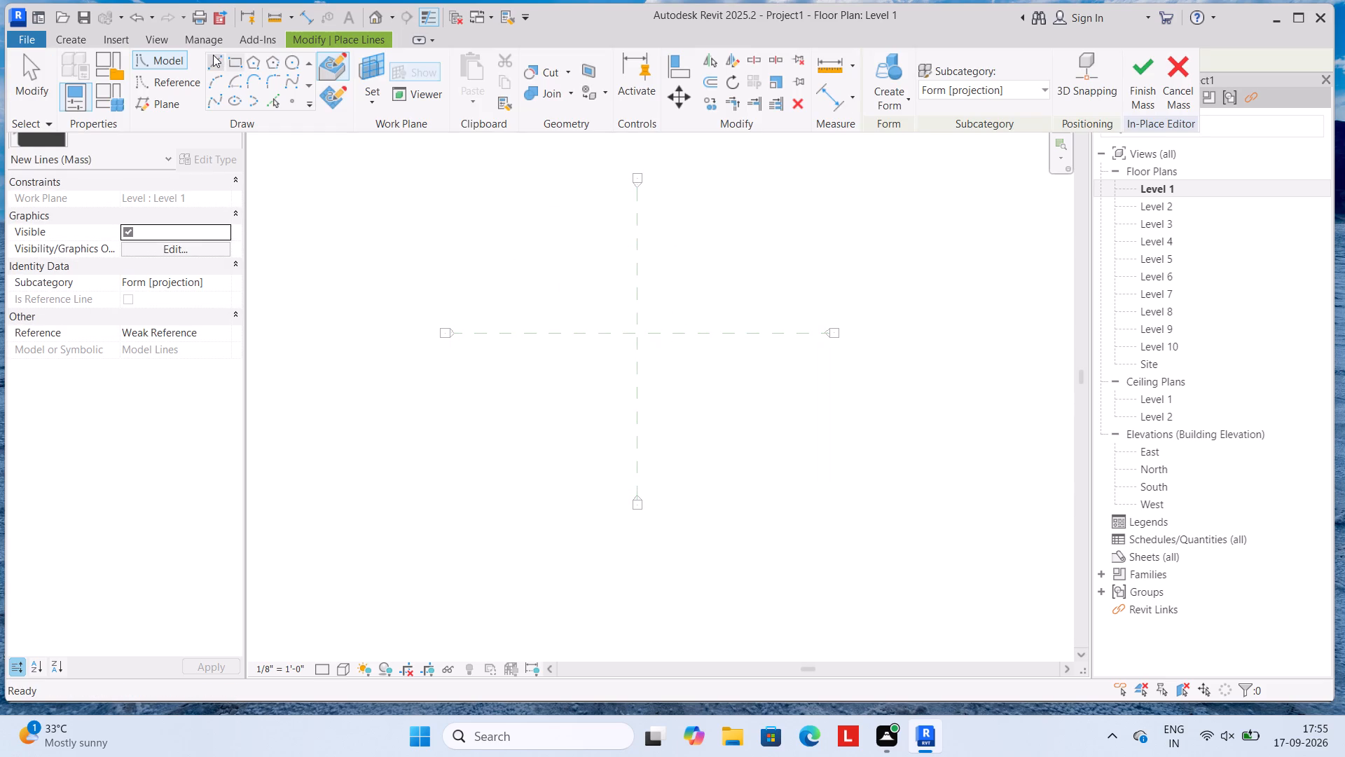
click(213, 55)
click(546, 277)
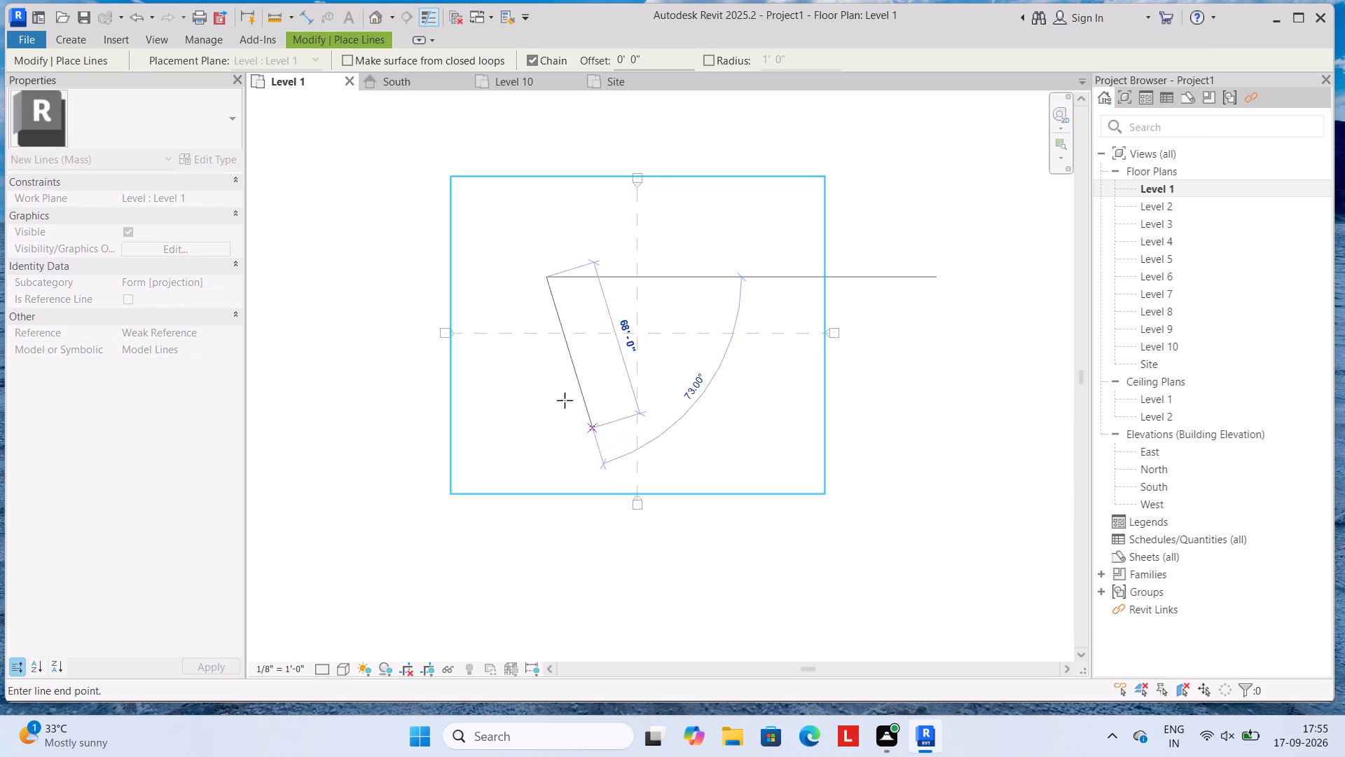
click(563, 404)
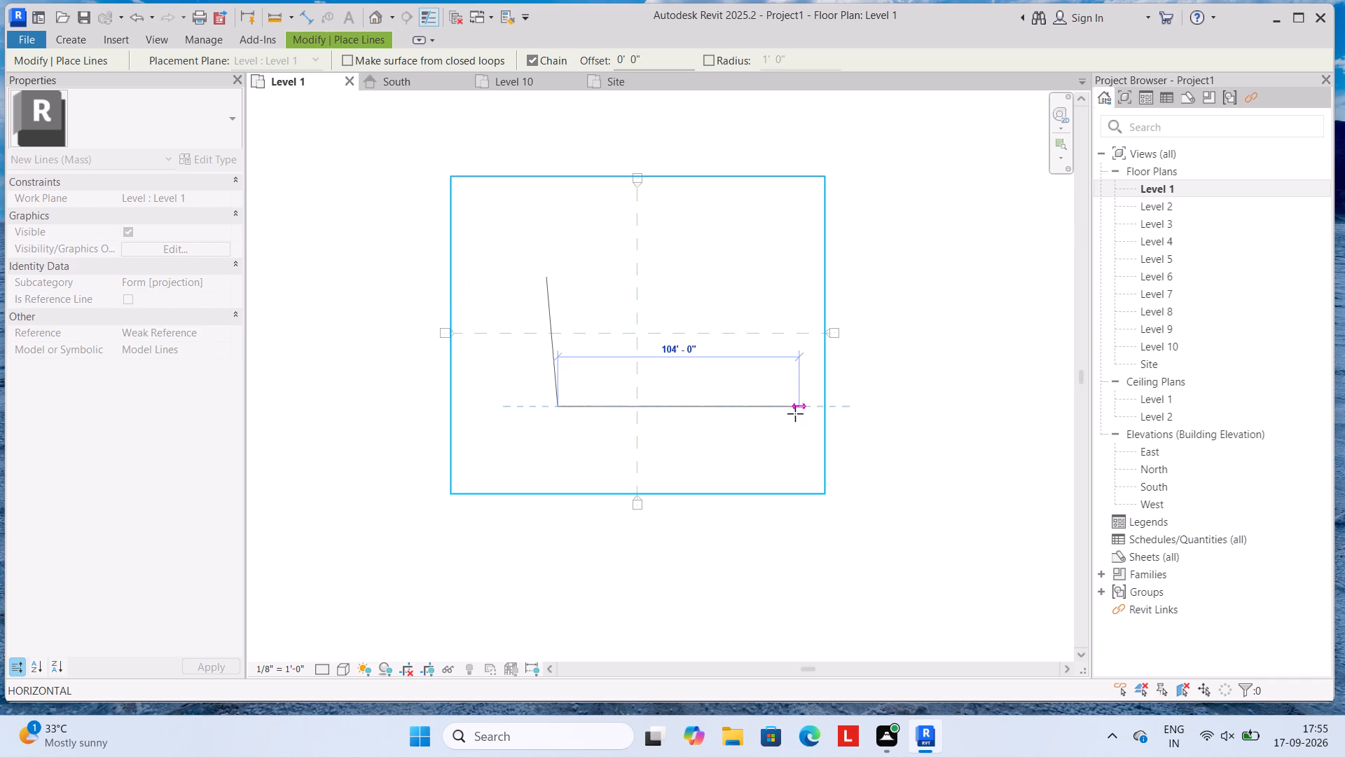
click(740, 413)
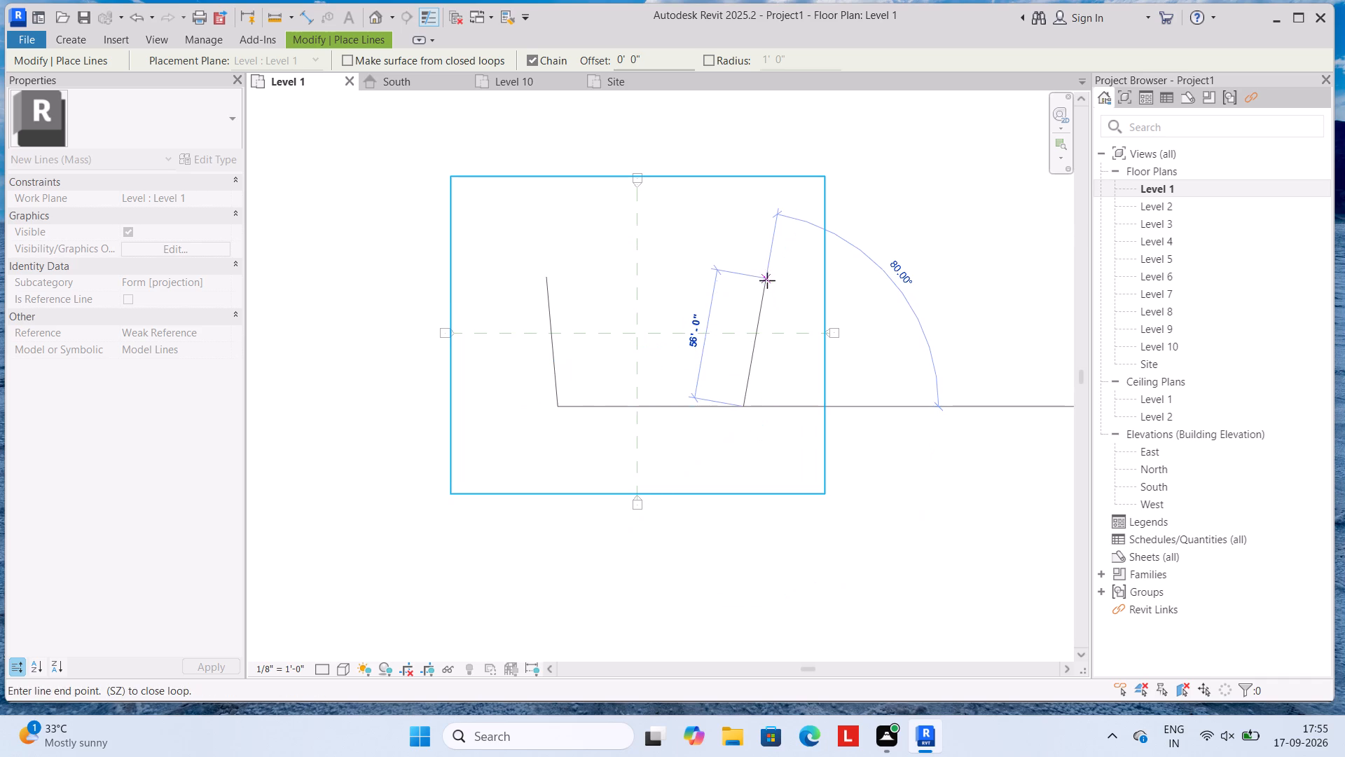
click(767, 271)
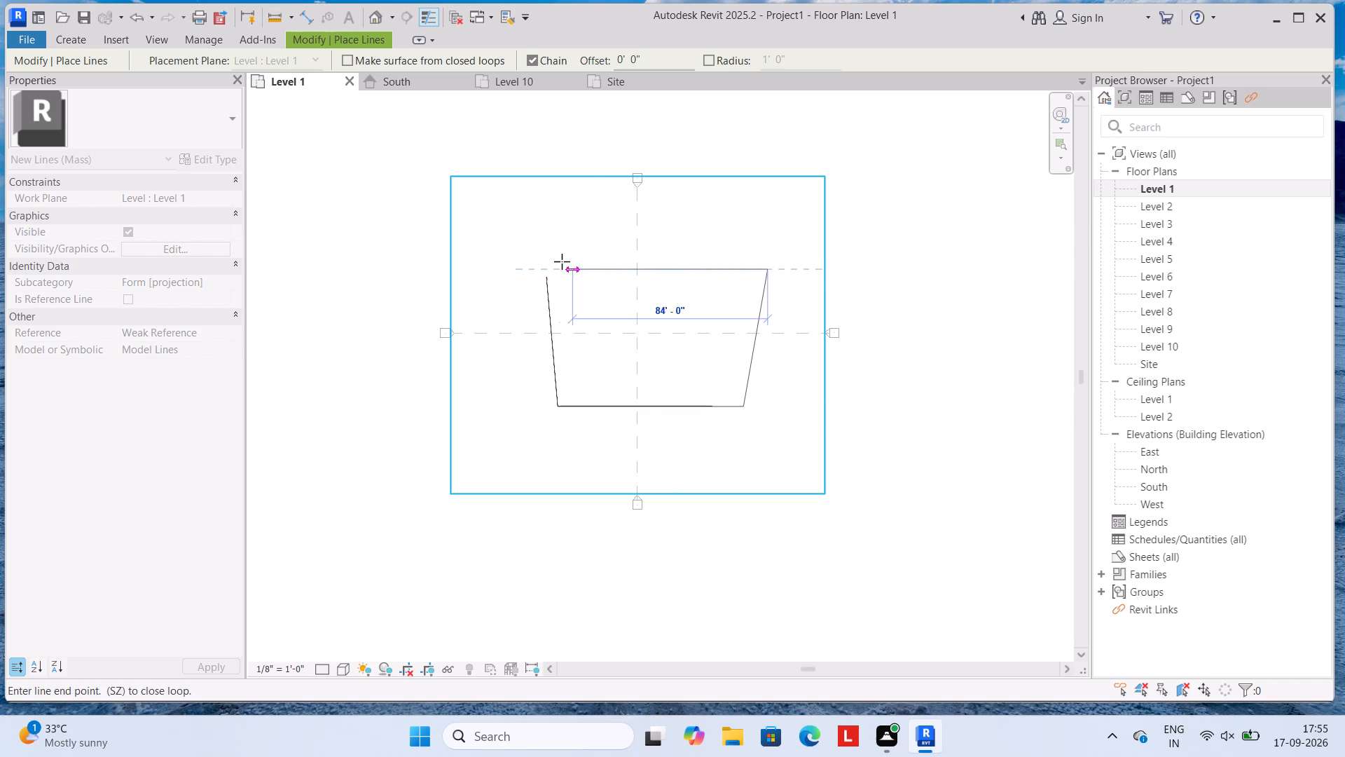
click(542, 269)
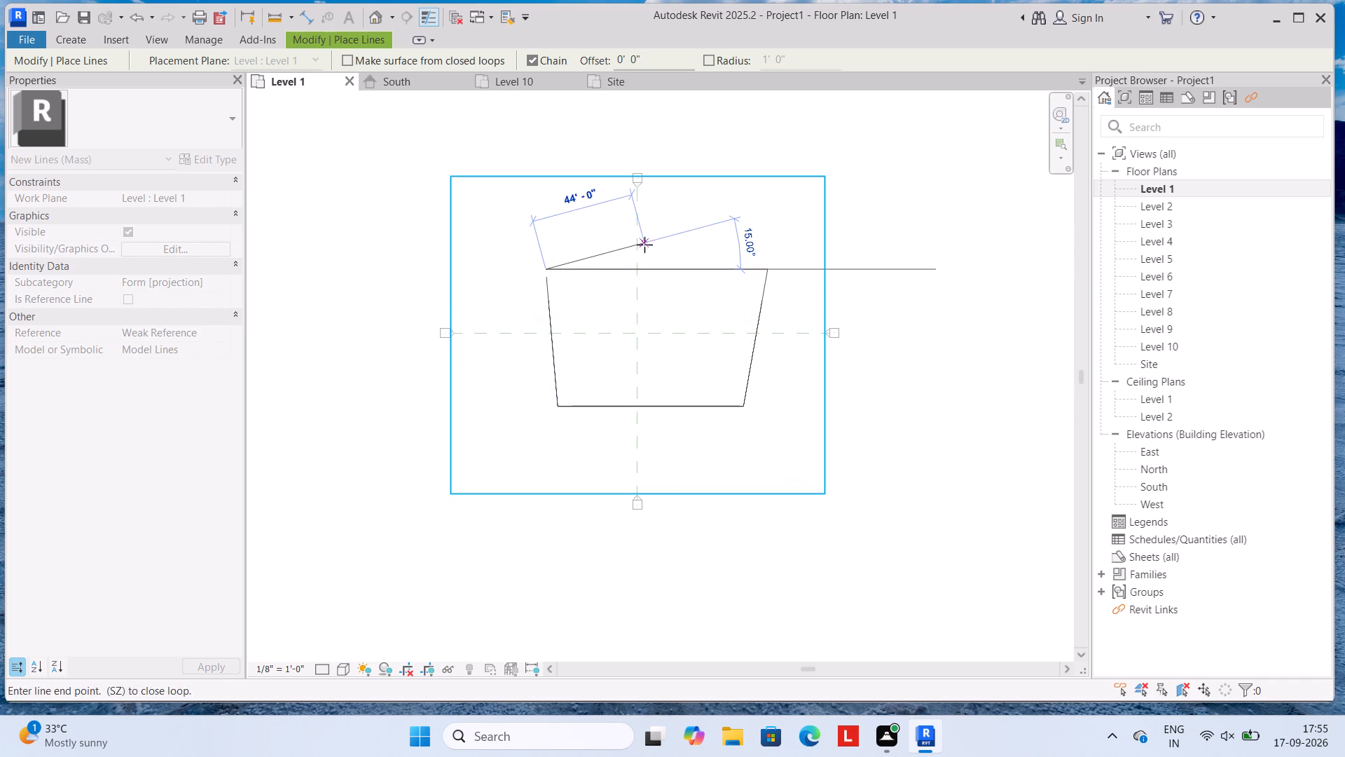
key(Escape)
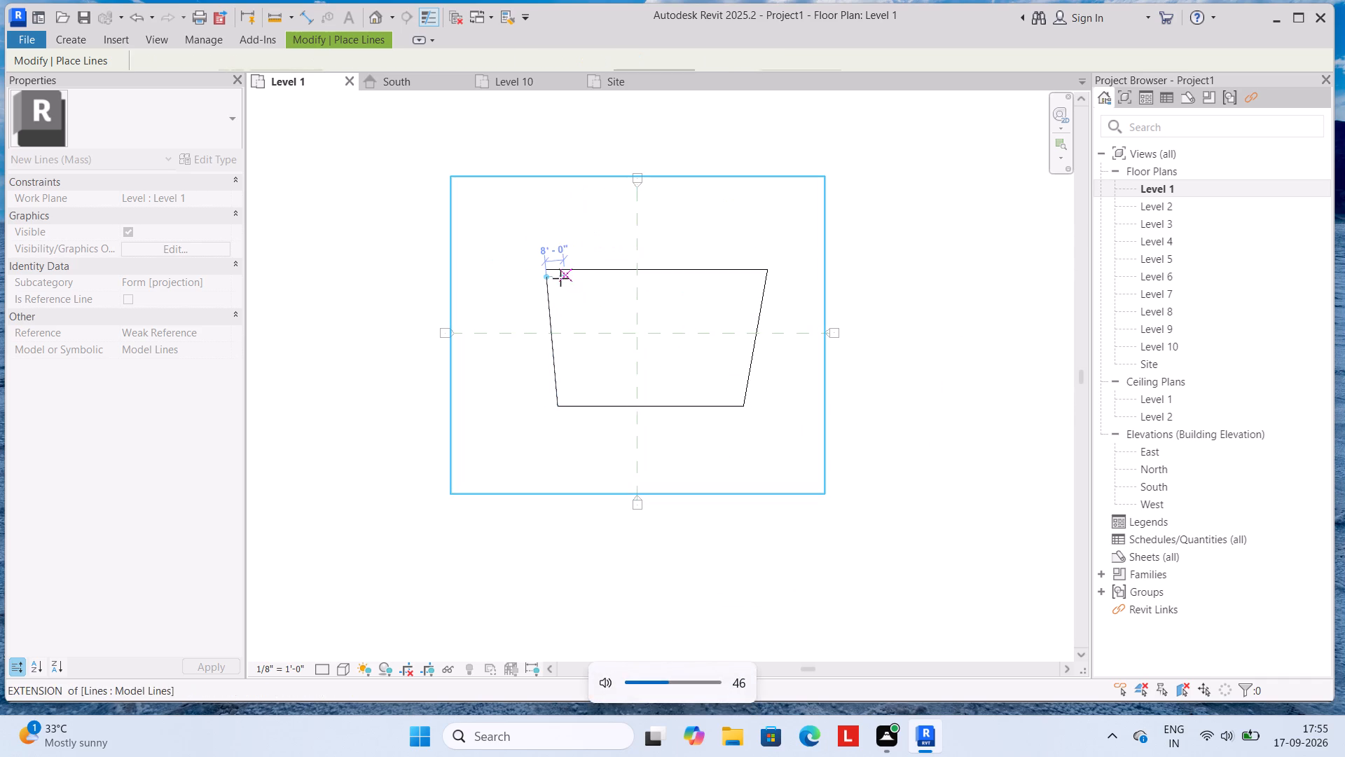
Close the gap at the outline's upper-left corner with a line about 3'-4" long from the slanted side to the top line's endpoint.
scroll(574, 262, up, 3)
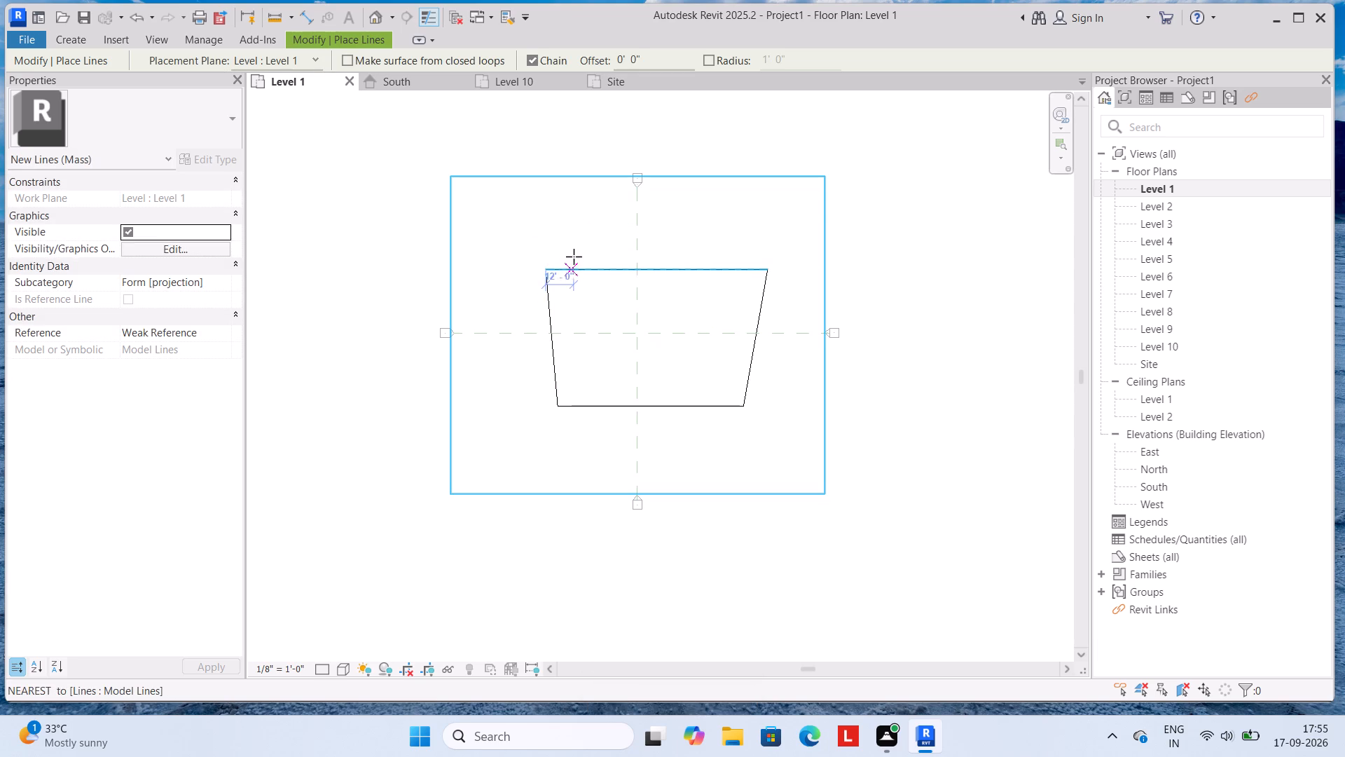
scroll(565, 257, up, 6)
right_click(509, 301)
key(Escape)
scroll(504, 308, up, 2)
drag(527, 296, 527, 289)
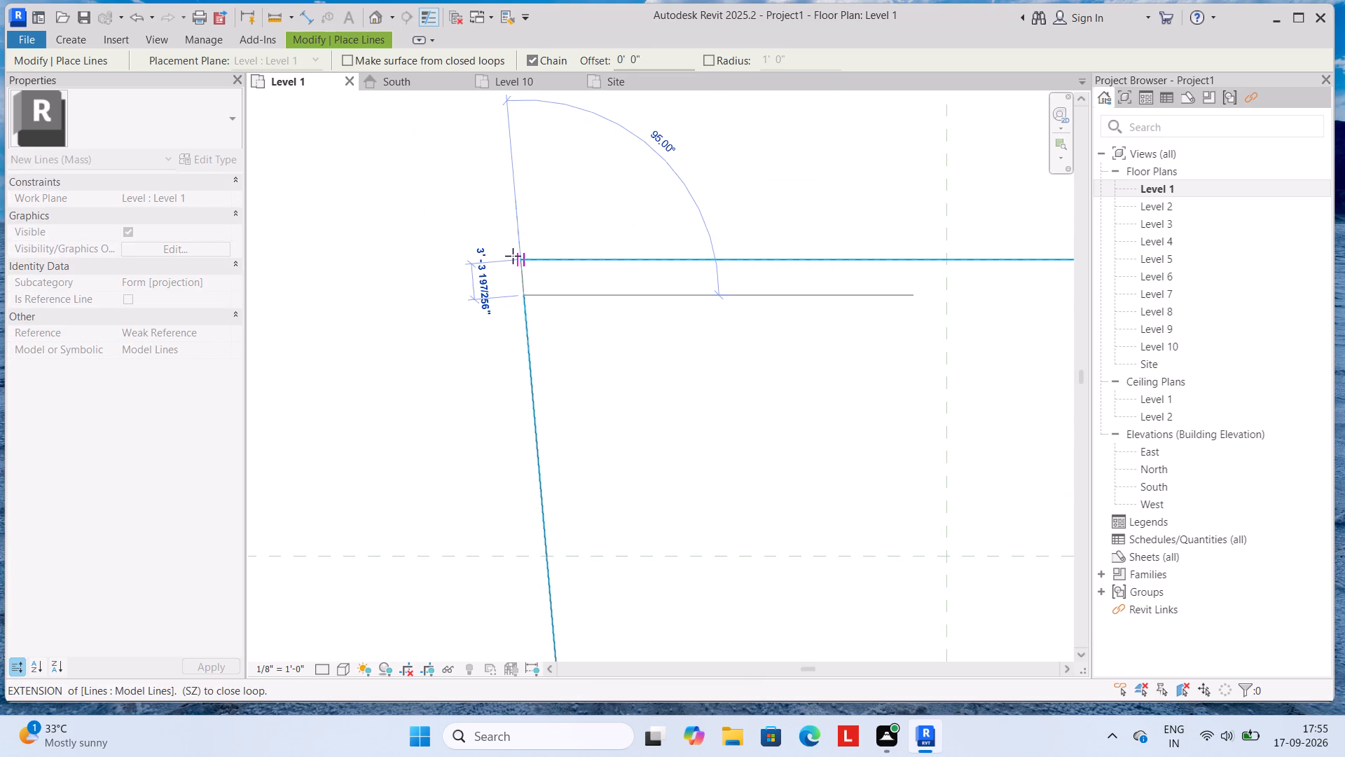
scroll(516, 300, up, 5)
scroll(600, 198, up, 2)
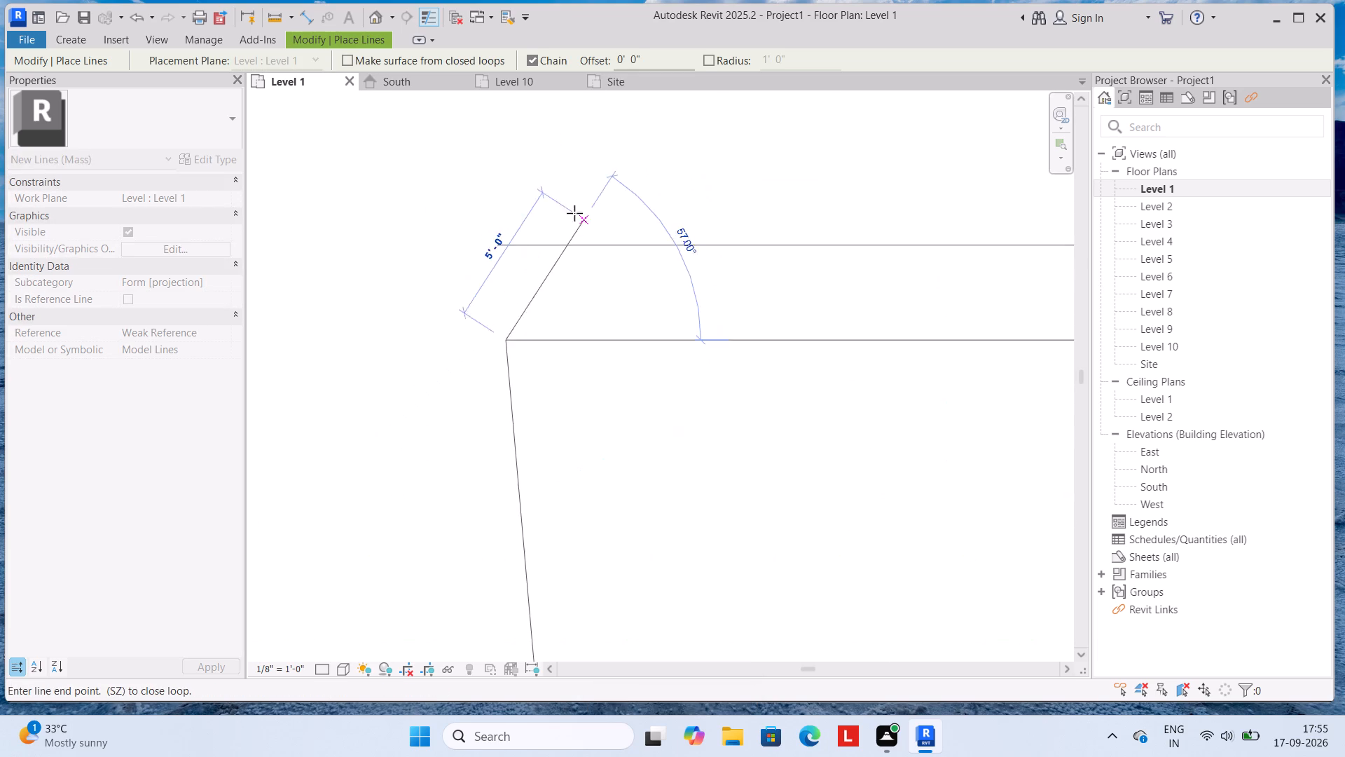
scroll(497, 252, up, 3)
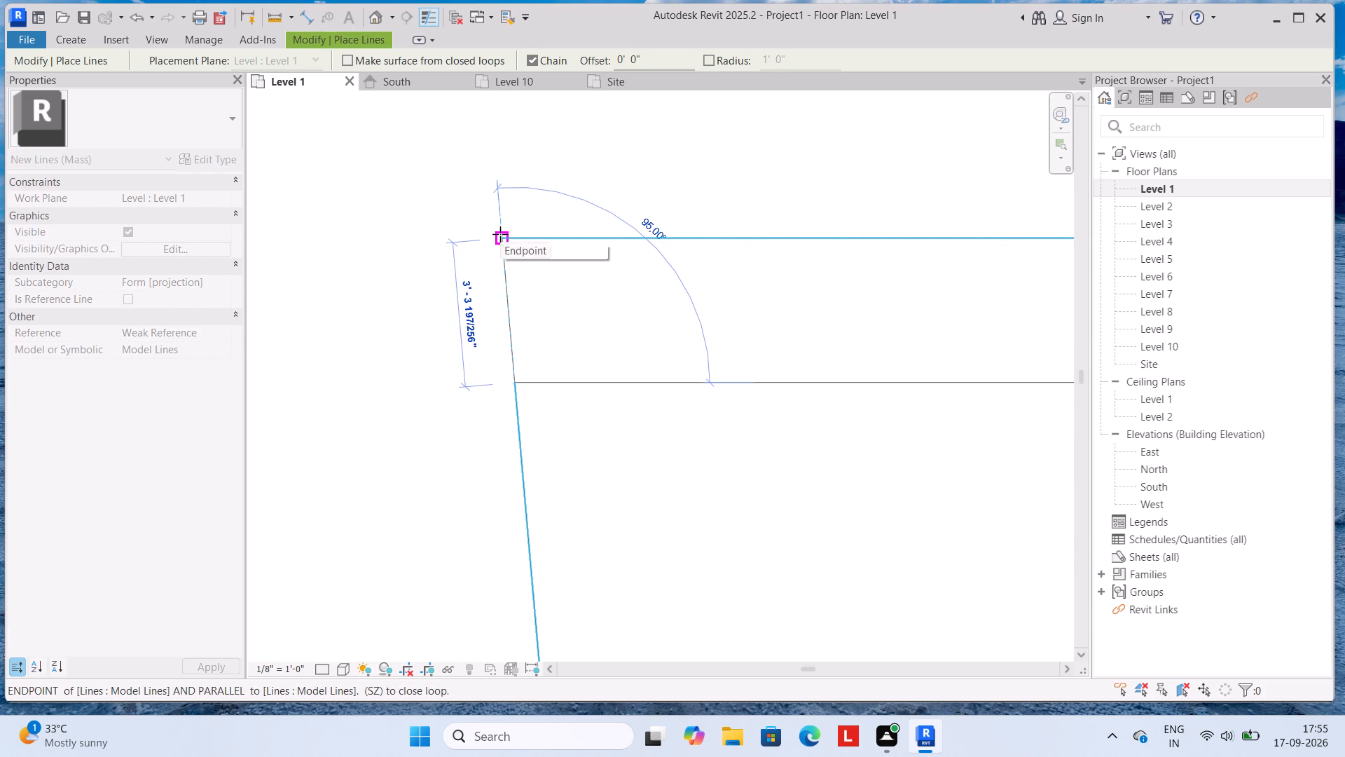
click(500, 234)
scroll(622, 332, down, 17)
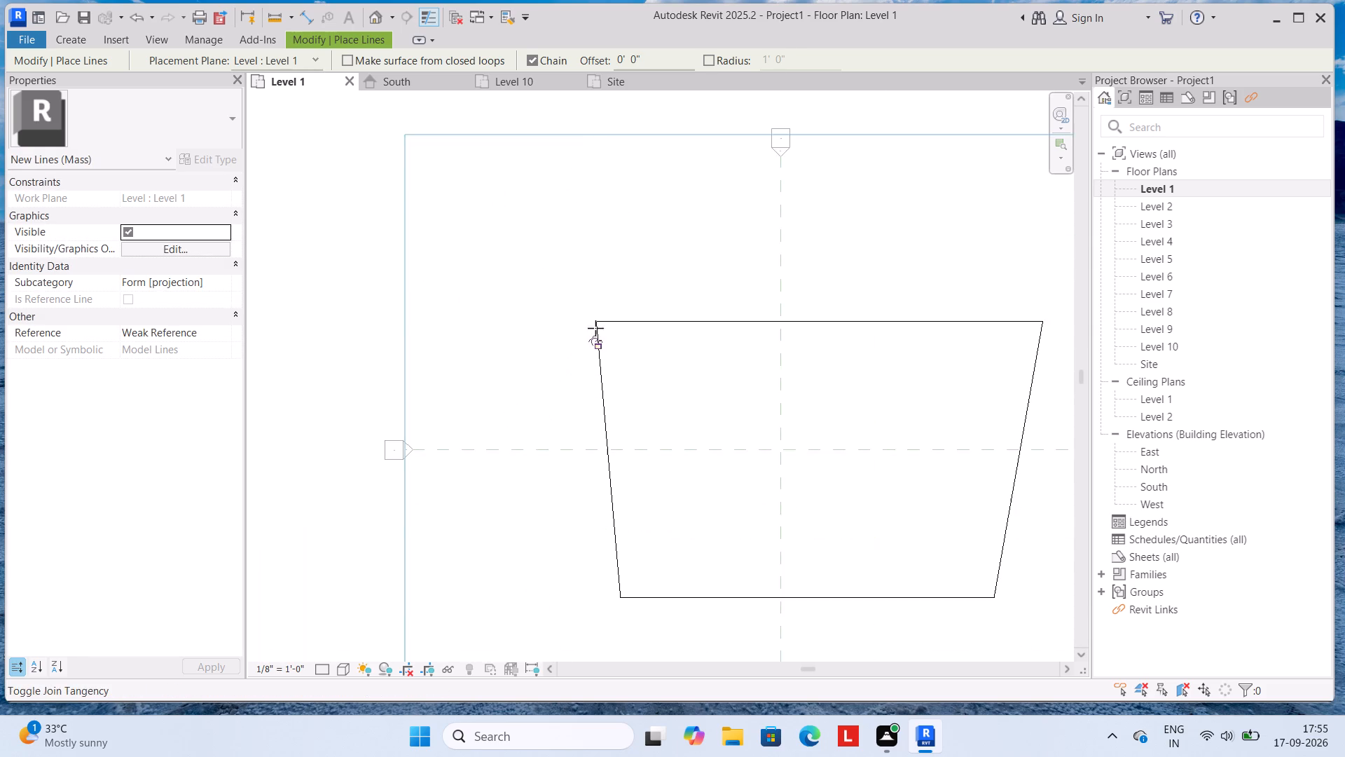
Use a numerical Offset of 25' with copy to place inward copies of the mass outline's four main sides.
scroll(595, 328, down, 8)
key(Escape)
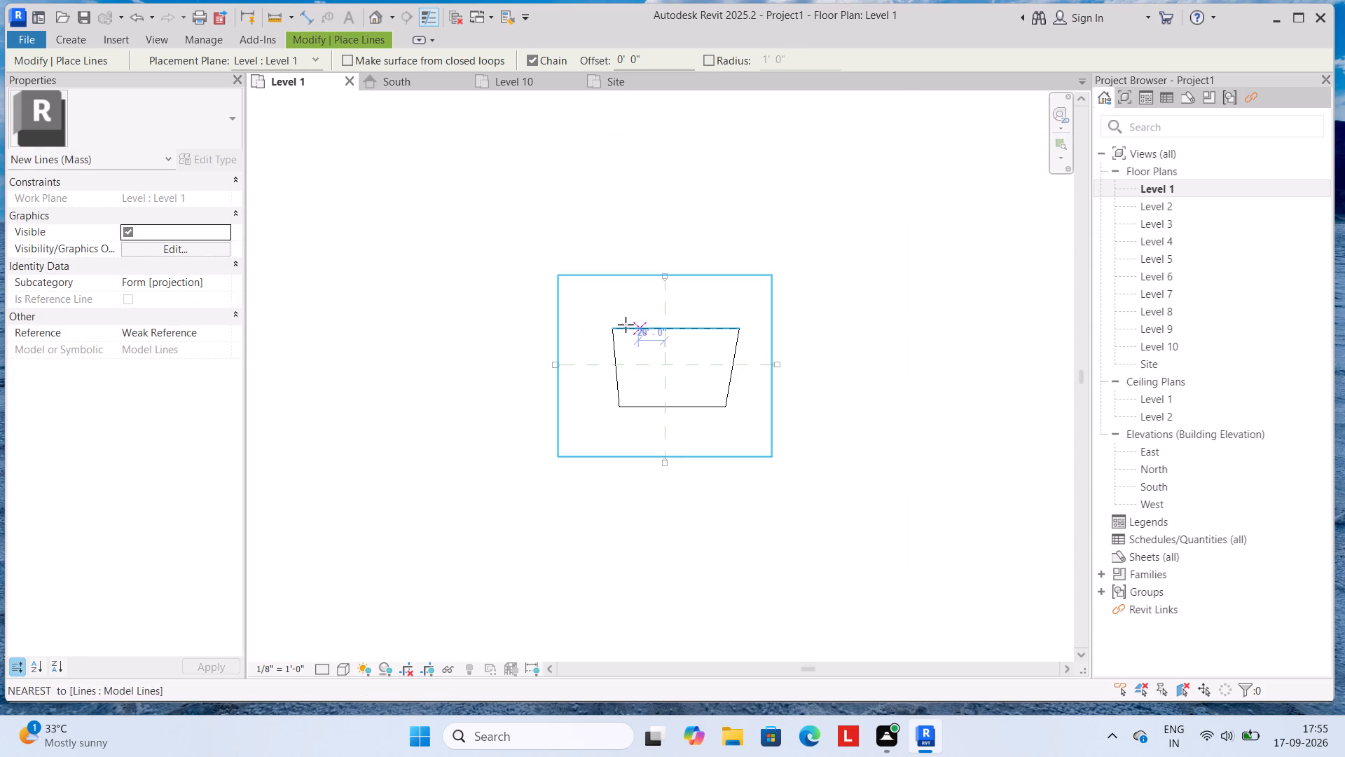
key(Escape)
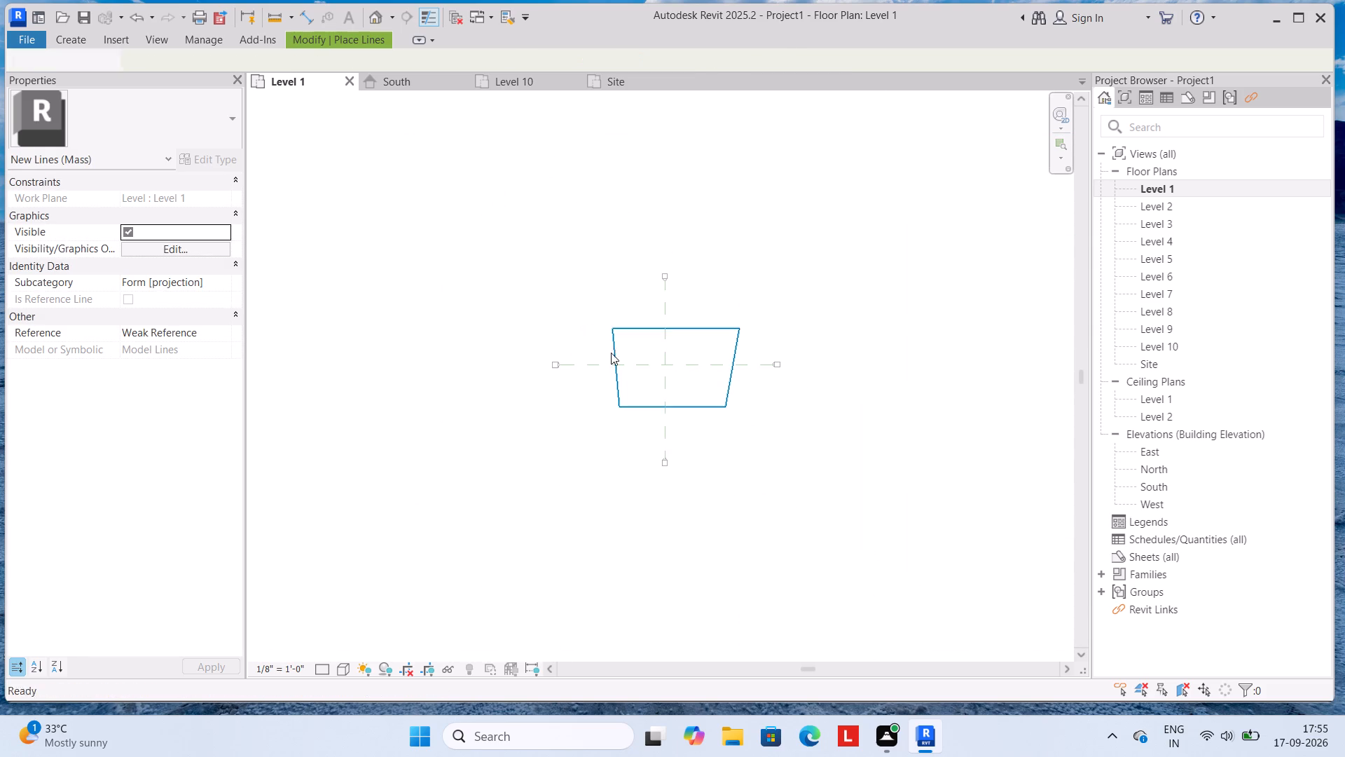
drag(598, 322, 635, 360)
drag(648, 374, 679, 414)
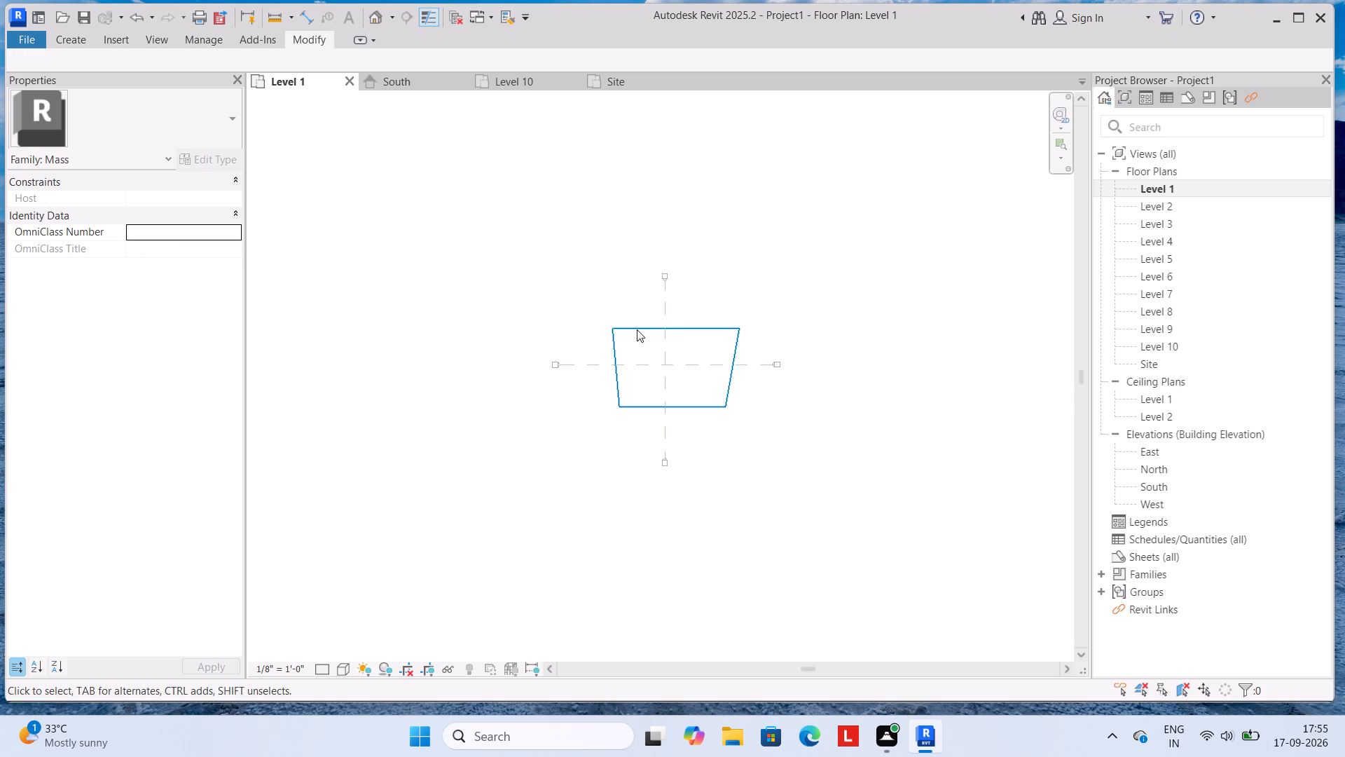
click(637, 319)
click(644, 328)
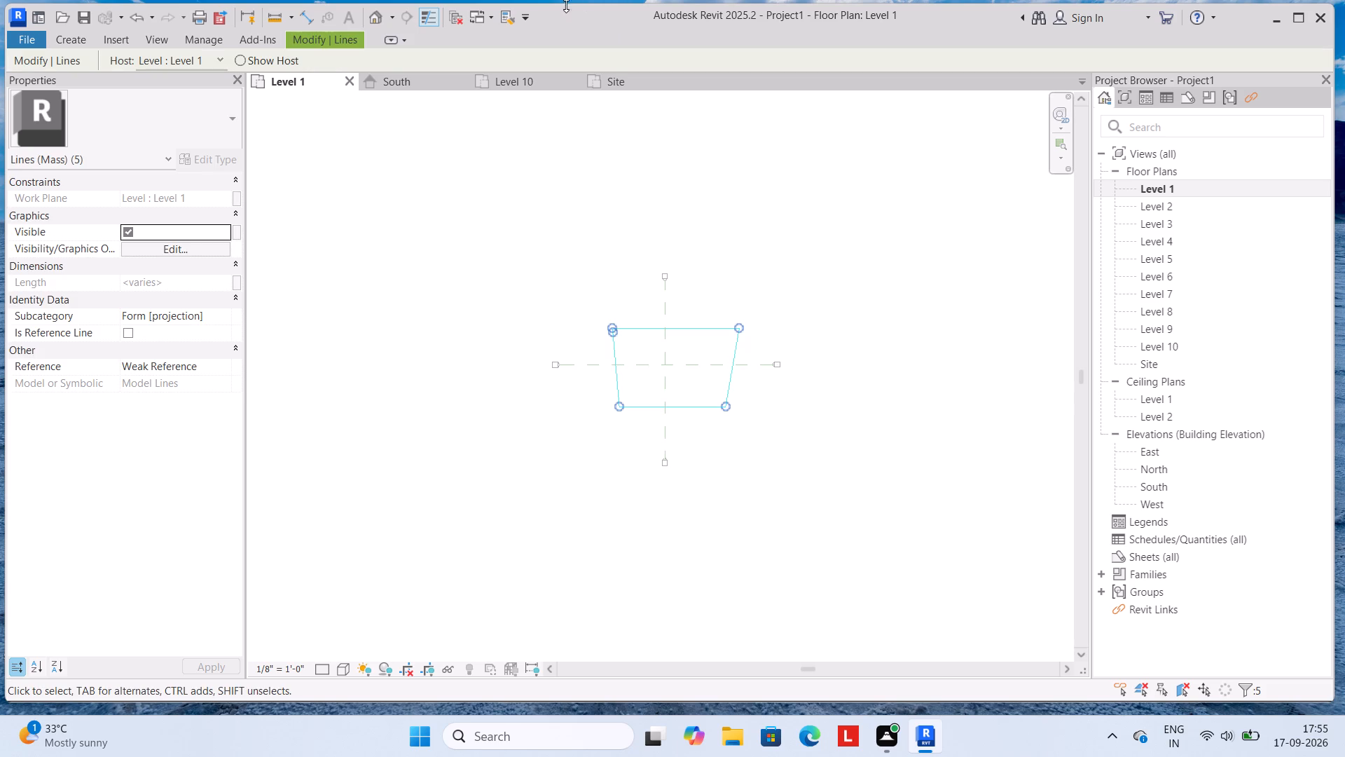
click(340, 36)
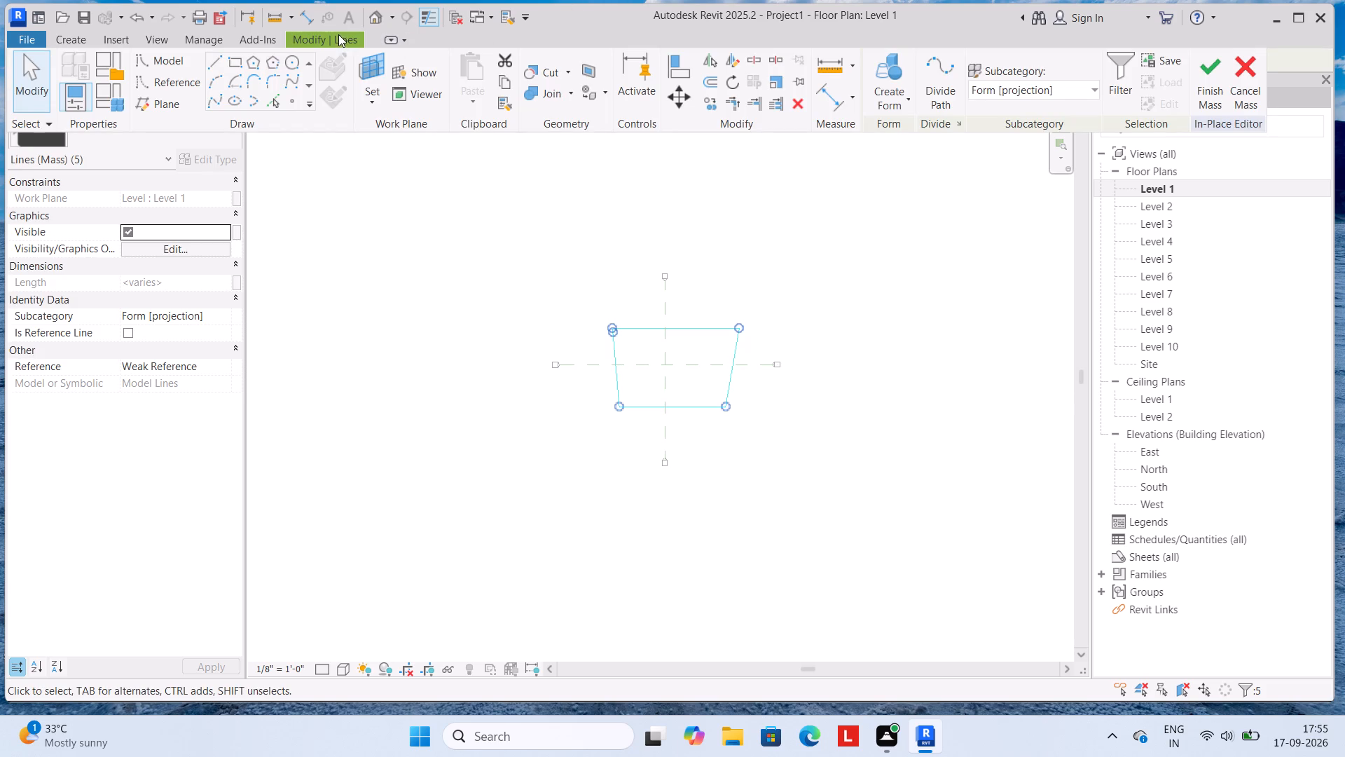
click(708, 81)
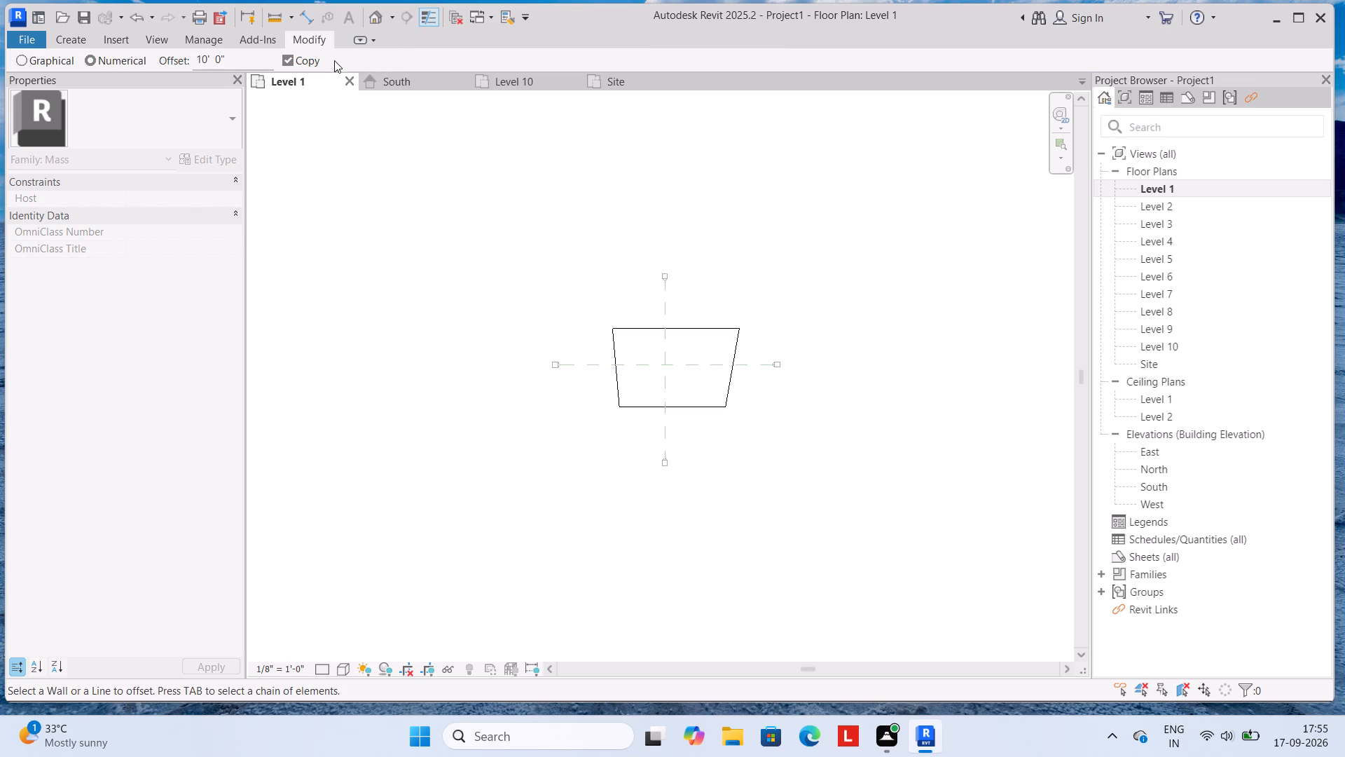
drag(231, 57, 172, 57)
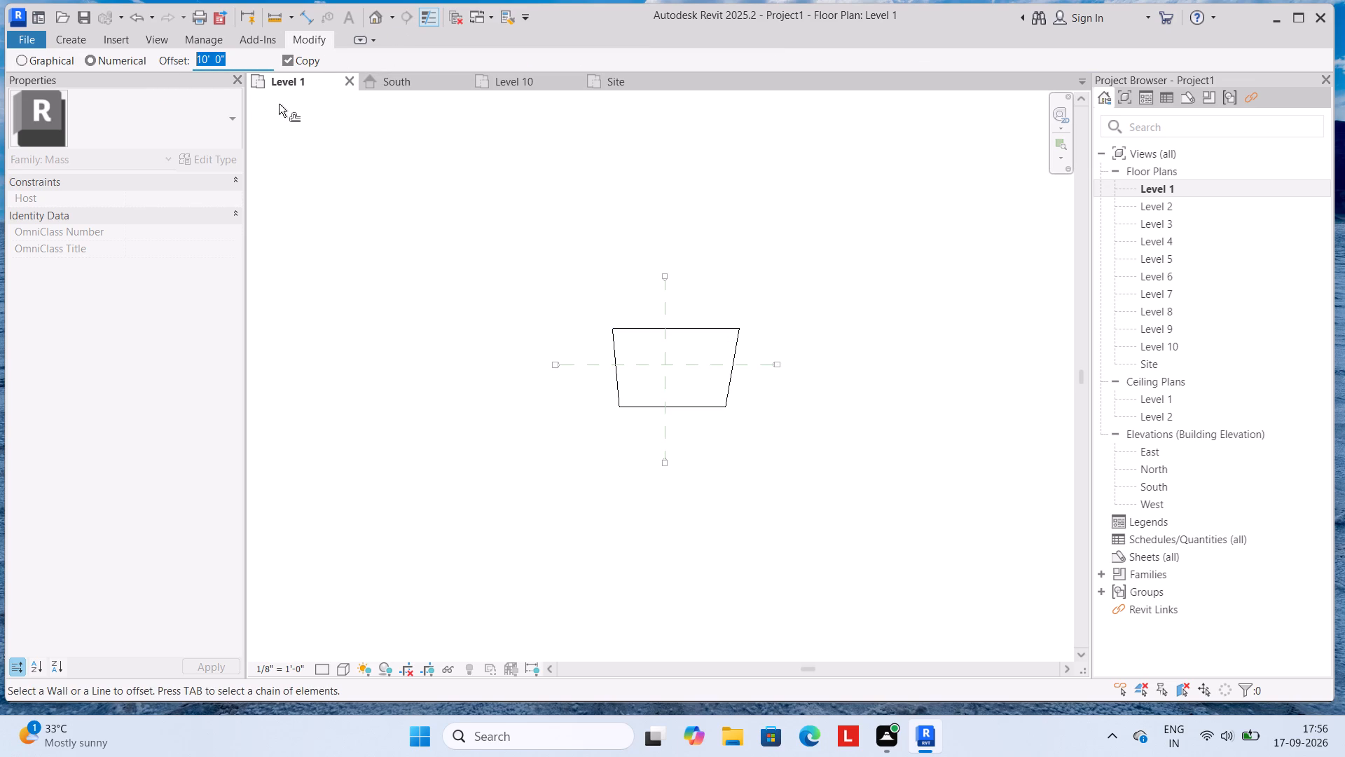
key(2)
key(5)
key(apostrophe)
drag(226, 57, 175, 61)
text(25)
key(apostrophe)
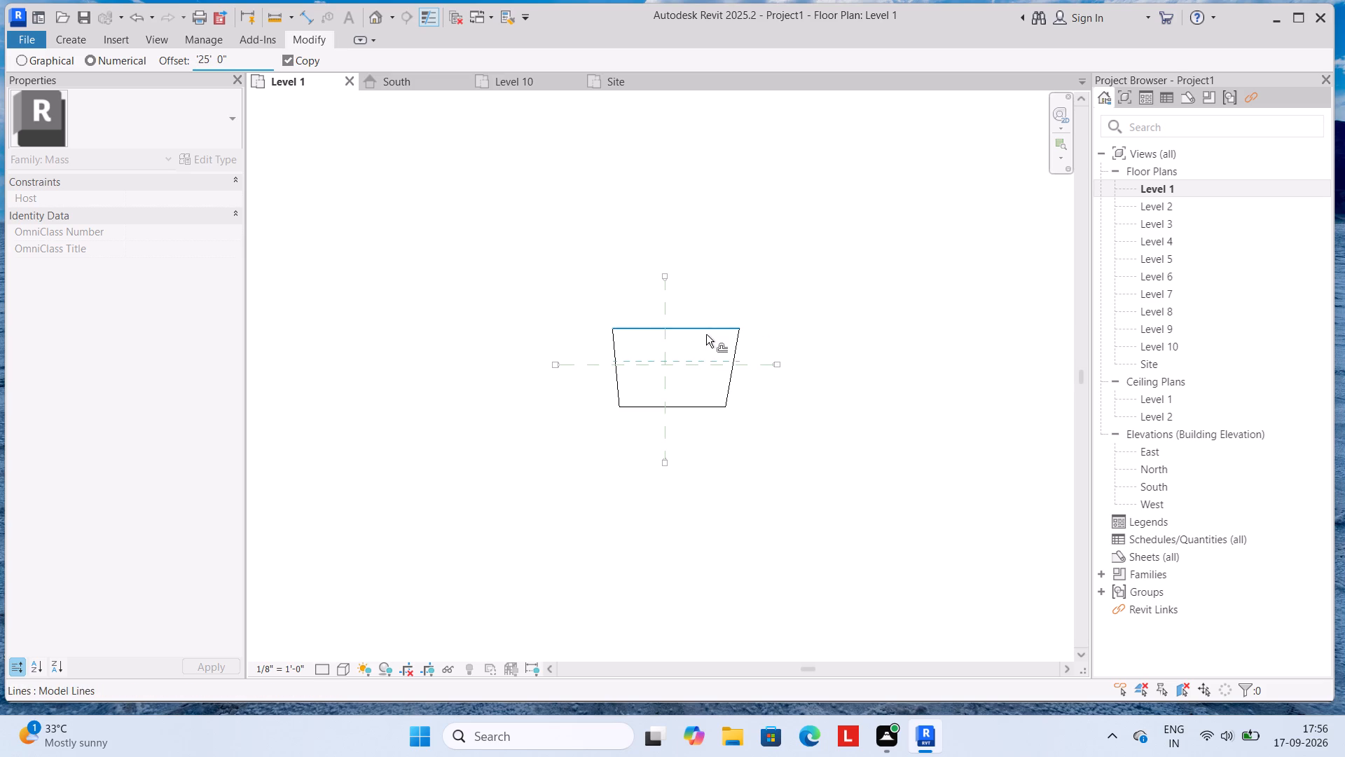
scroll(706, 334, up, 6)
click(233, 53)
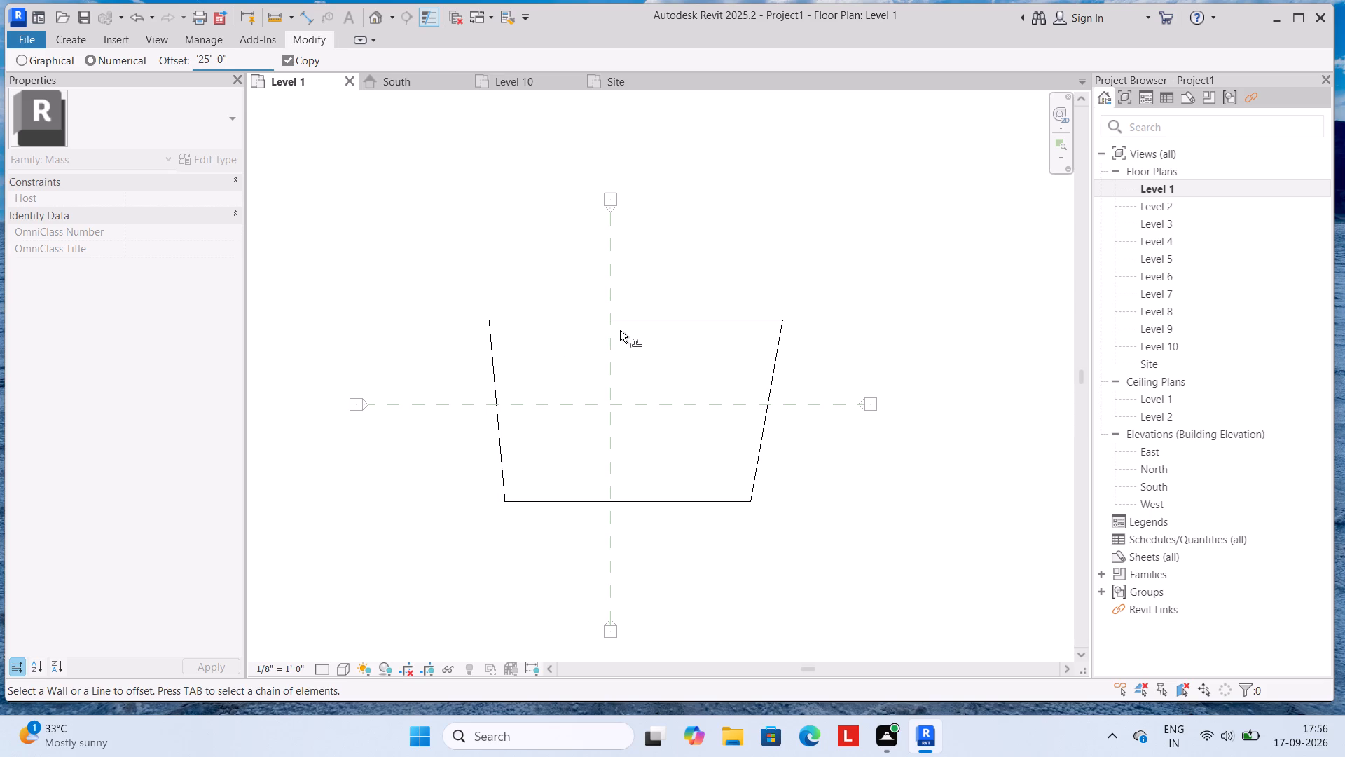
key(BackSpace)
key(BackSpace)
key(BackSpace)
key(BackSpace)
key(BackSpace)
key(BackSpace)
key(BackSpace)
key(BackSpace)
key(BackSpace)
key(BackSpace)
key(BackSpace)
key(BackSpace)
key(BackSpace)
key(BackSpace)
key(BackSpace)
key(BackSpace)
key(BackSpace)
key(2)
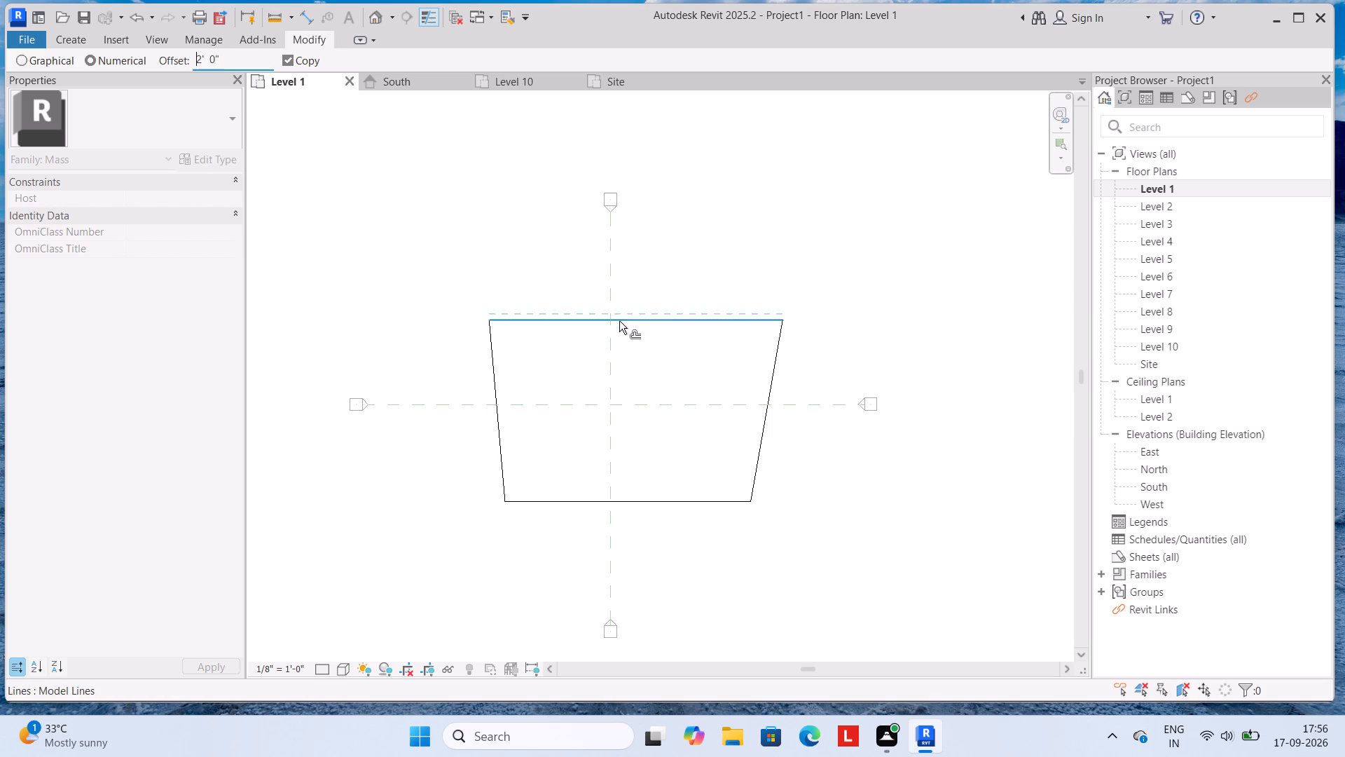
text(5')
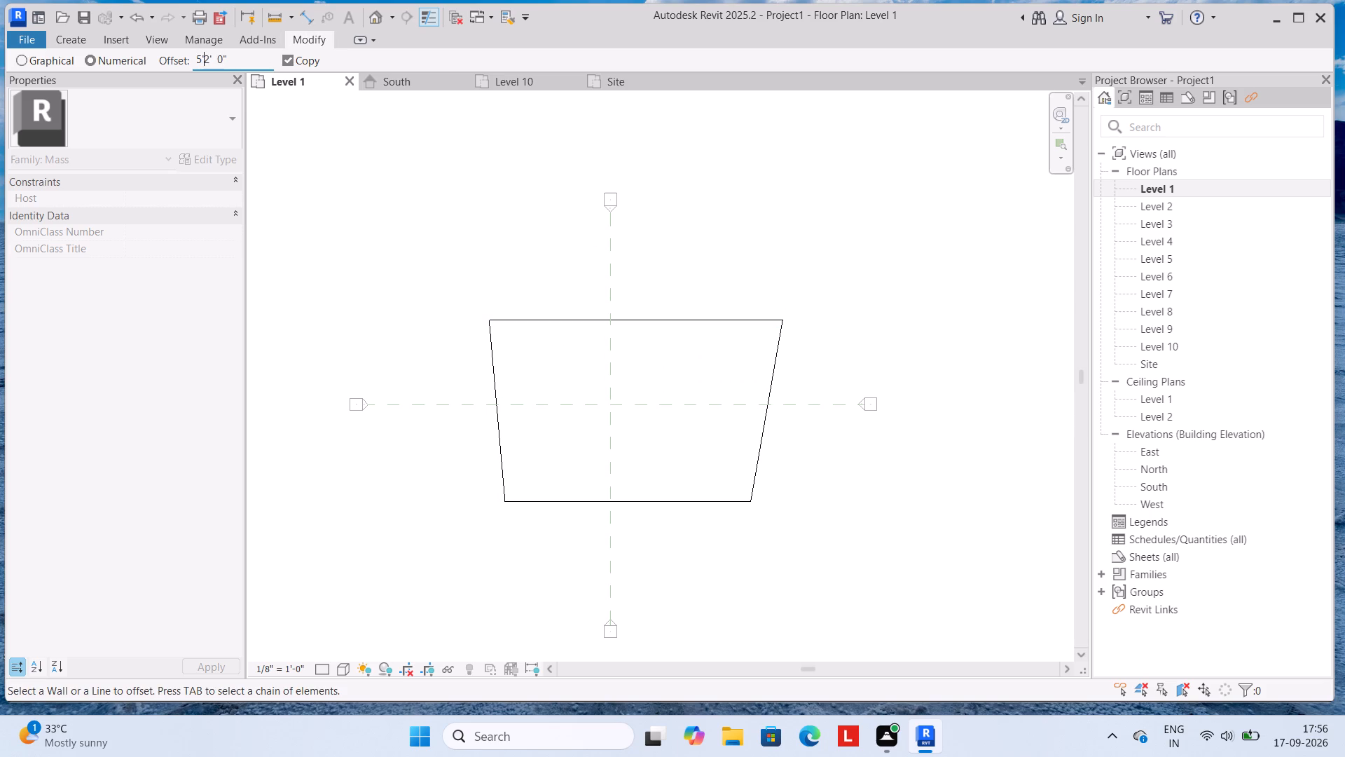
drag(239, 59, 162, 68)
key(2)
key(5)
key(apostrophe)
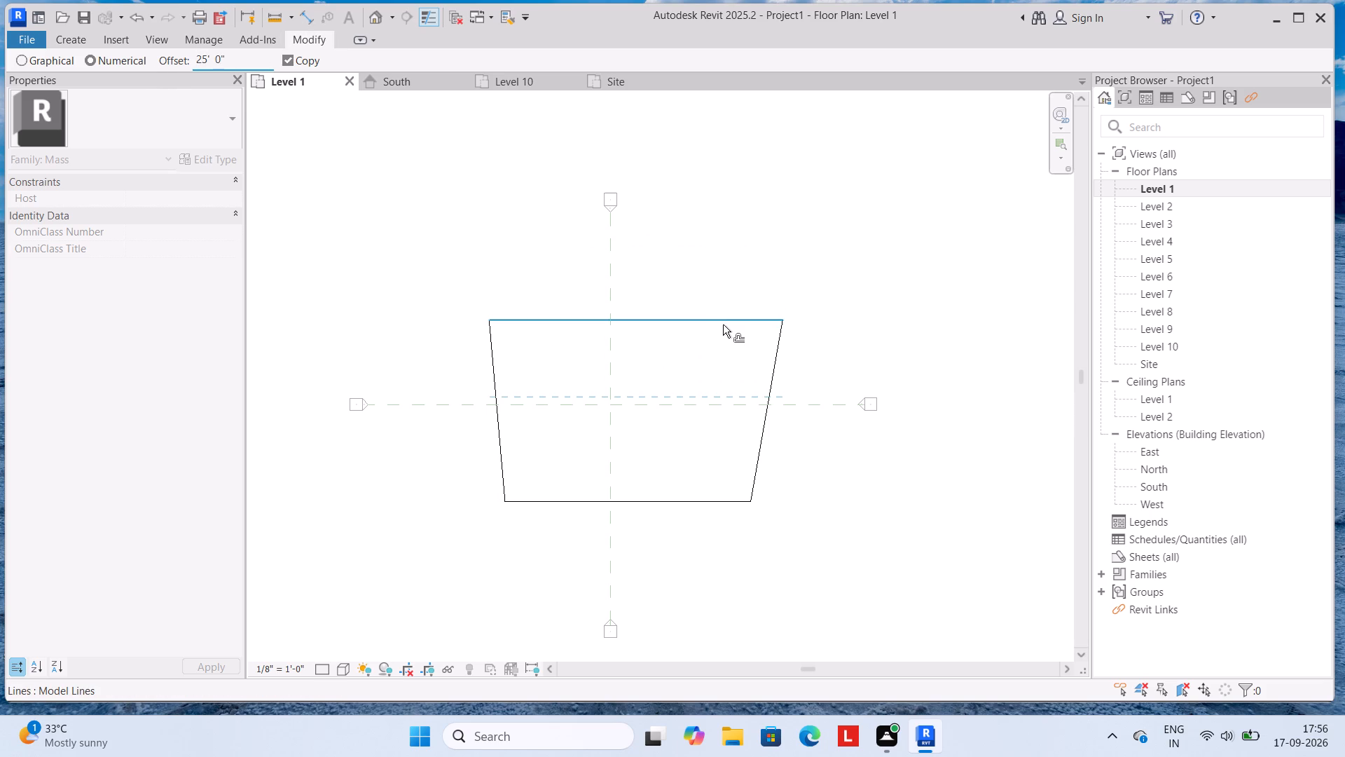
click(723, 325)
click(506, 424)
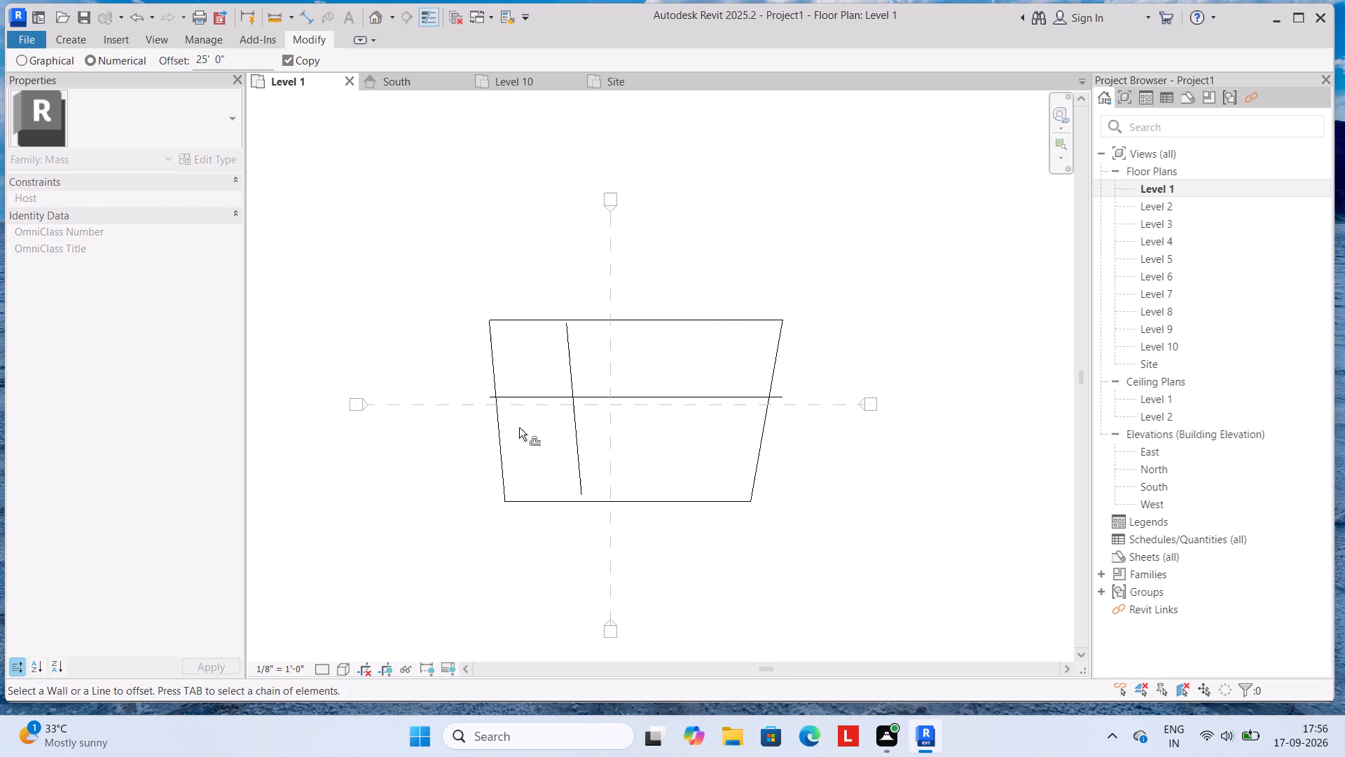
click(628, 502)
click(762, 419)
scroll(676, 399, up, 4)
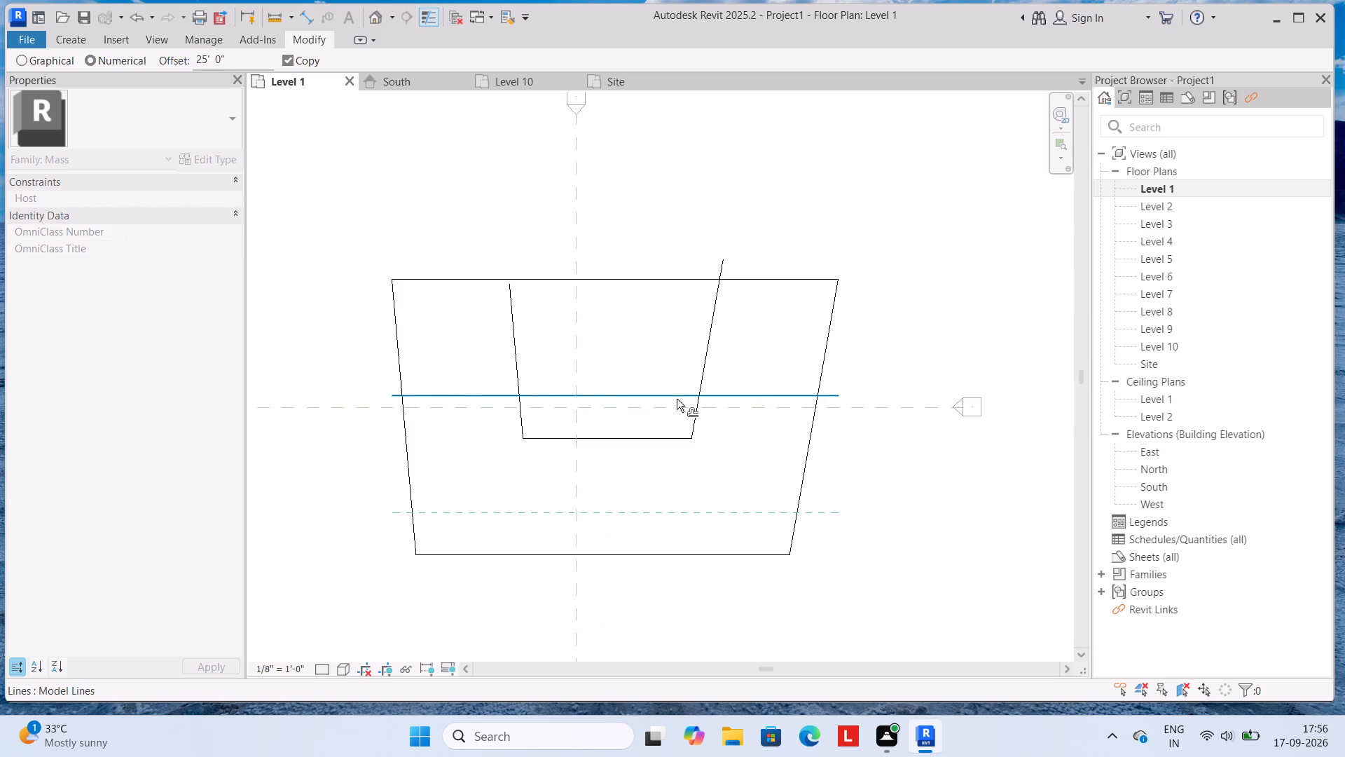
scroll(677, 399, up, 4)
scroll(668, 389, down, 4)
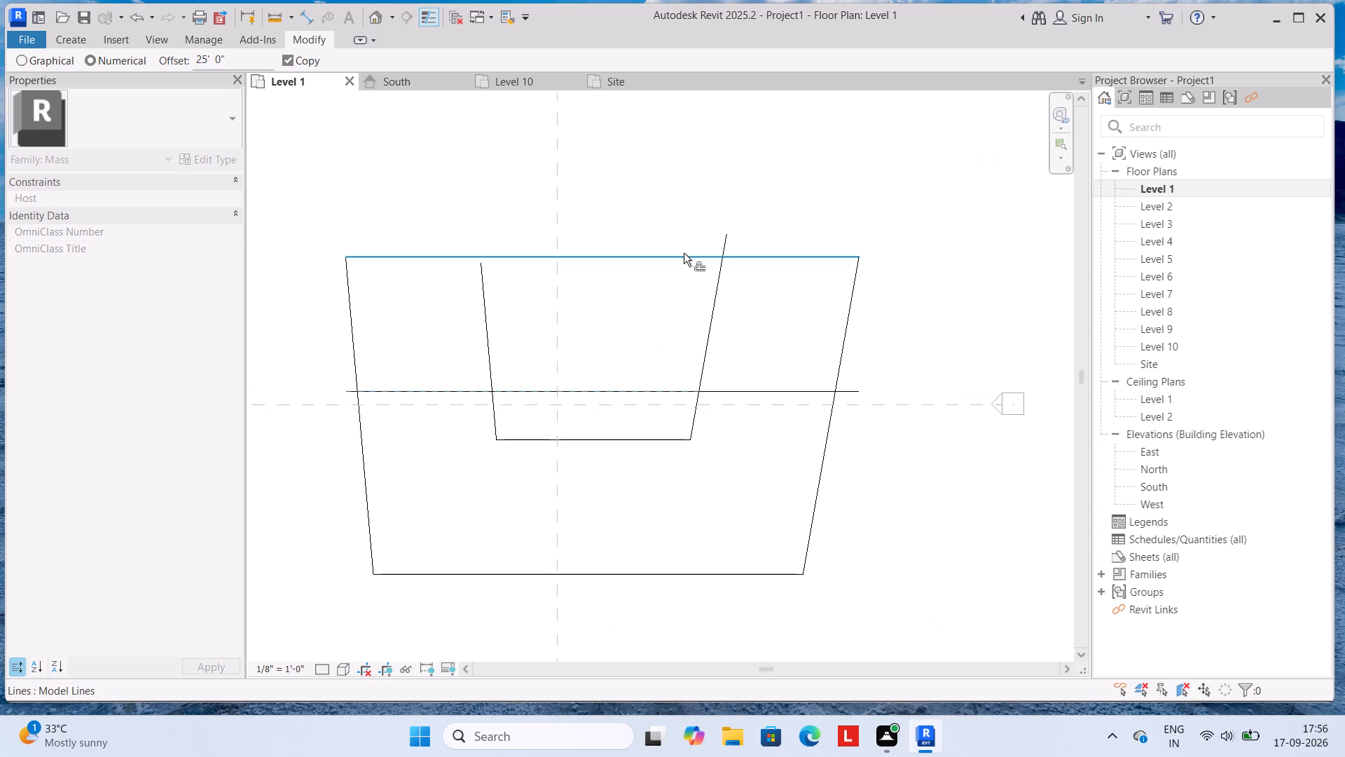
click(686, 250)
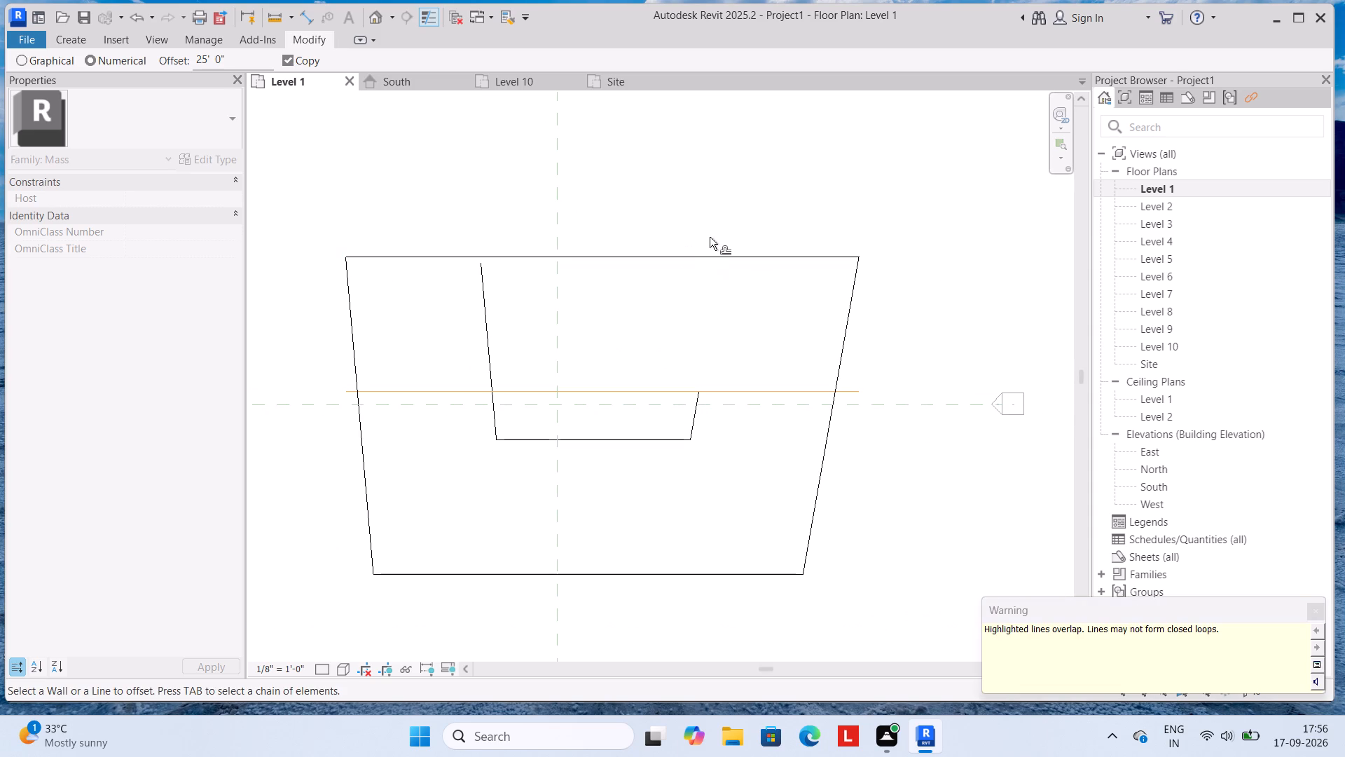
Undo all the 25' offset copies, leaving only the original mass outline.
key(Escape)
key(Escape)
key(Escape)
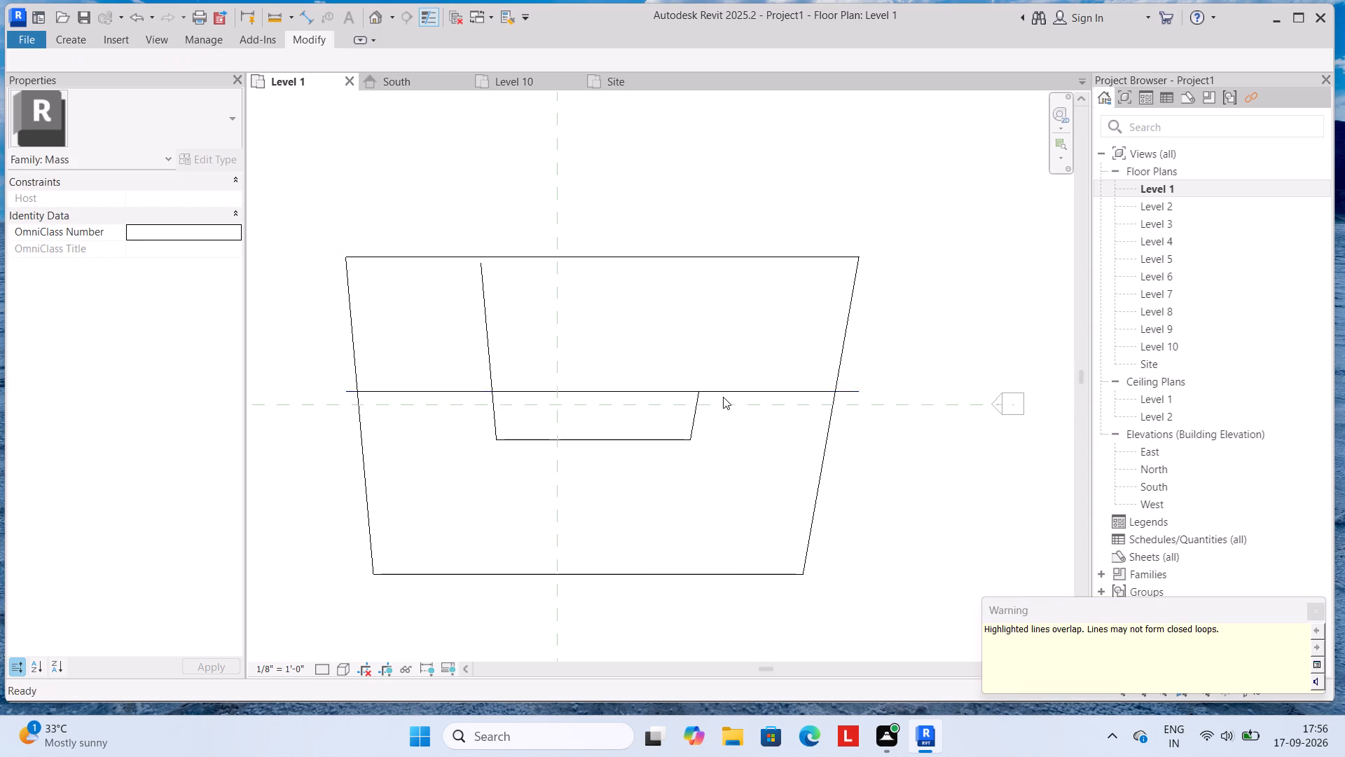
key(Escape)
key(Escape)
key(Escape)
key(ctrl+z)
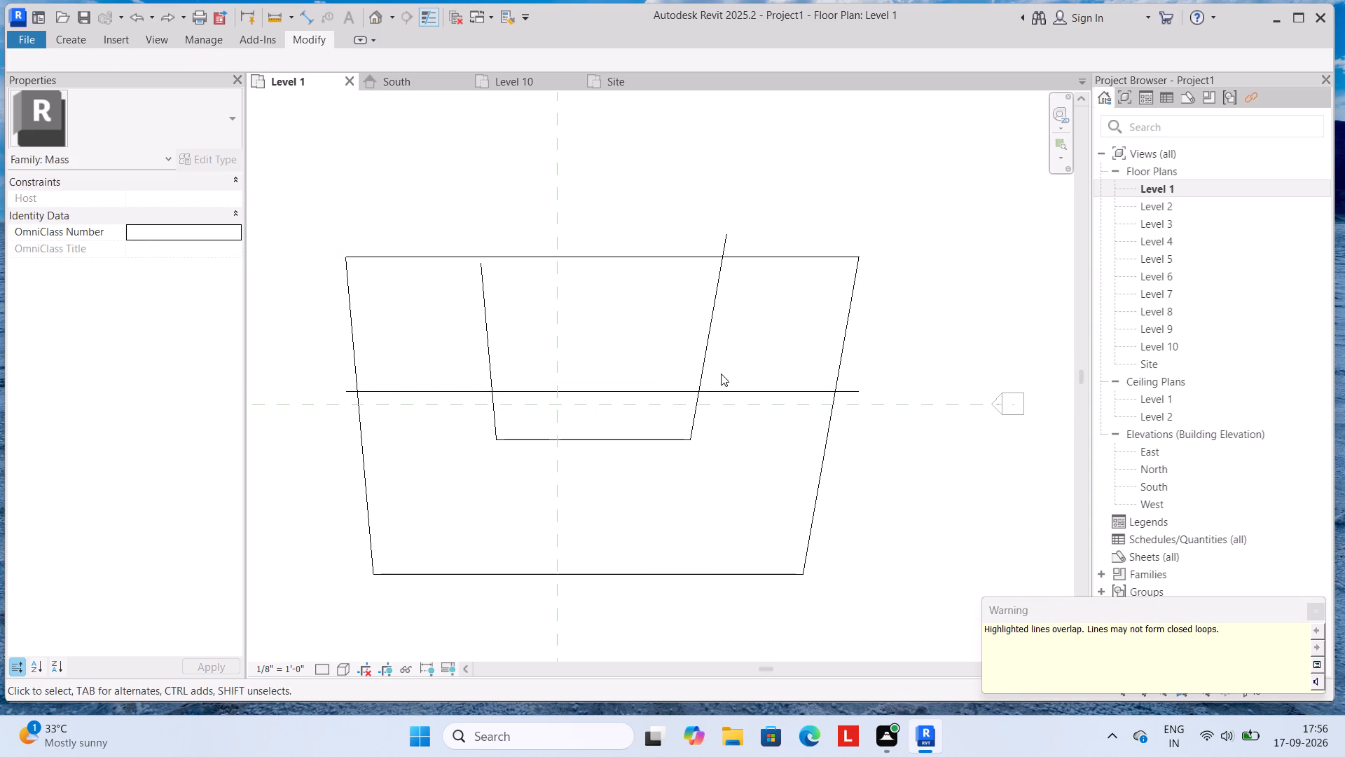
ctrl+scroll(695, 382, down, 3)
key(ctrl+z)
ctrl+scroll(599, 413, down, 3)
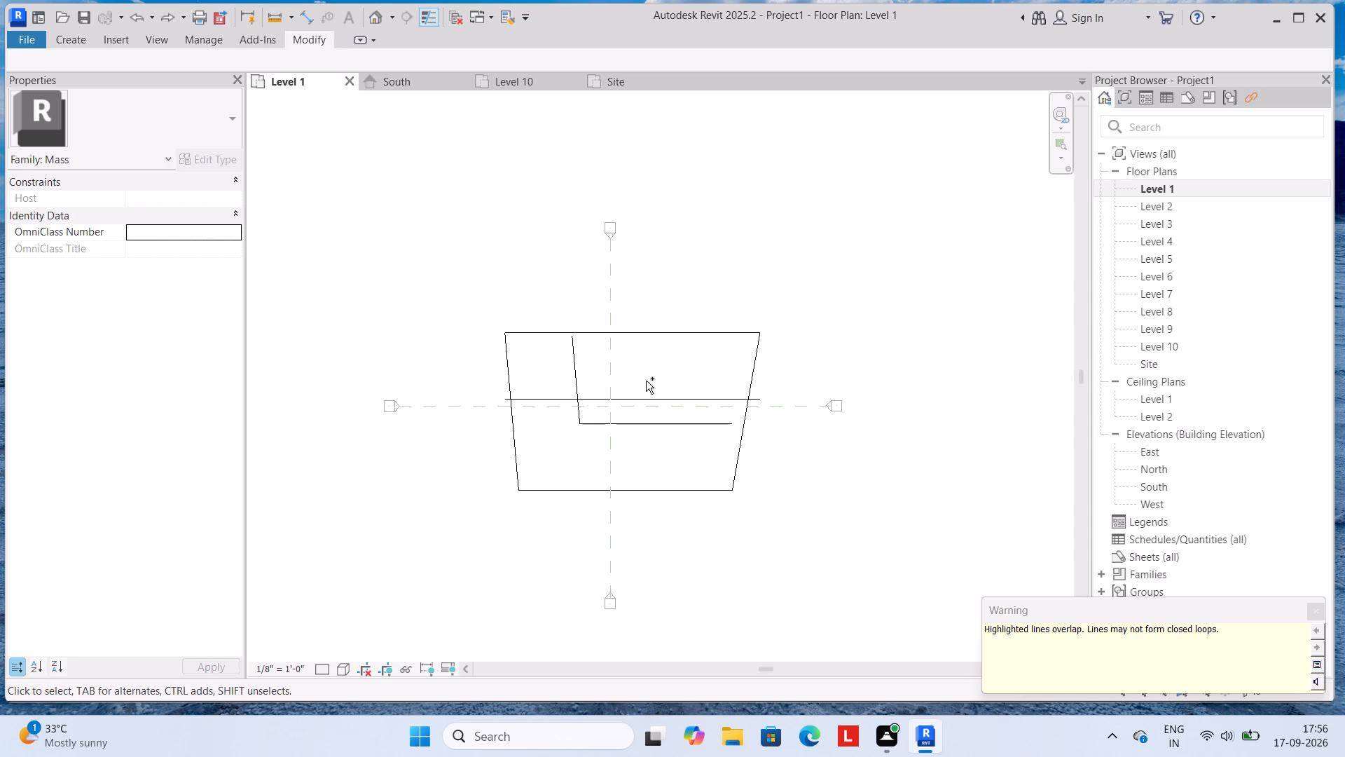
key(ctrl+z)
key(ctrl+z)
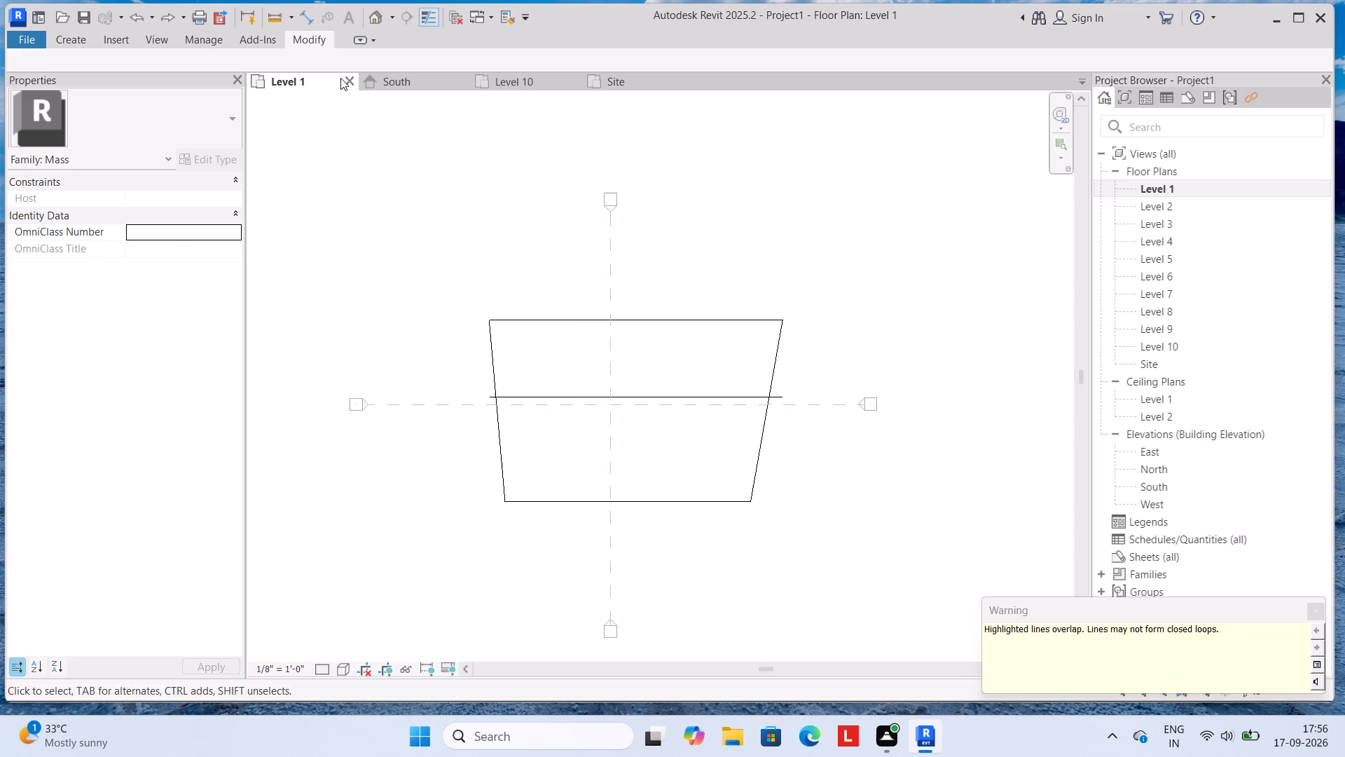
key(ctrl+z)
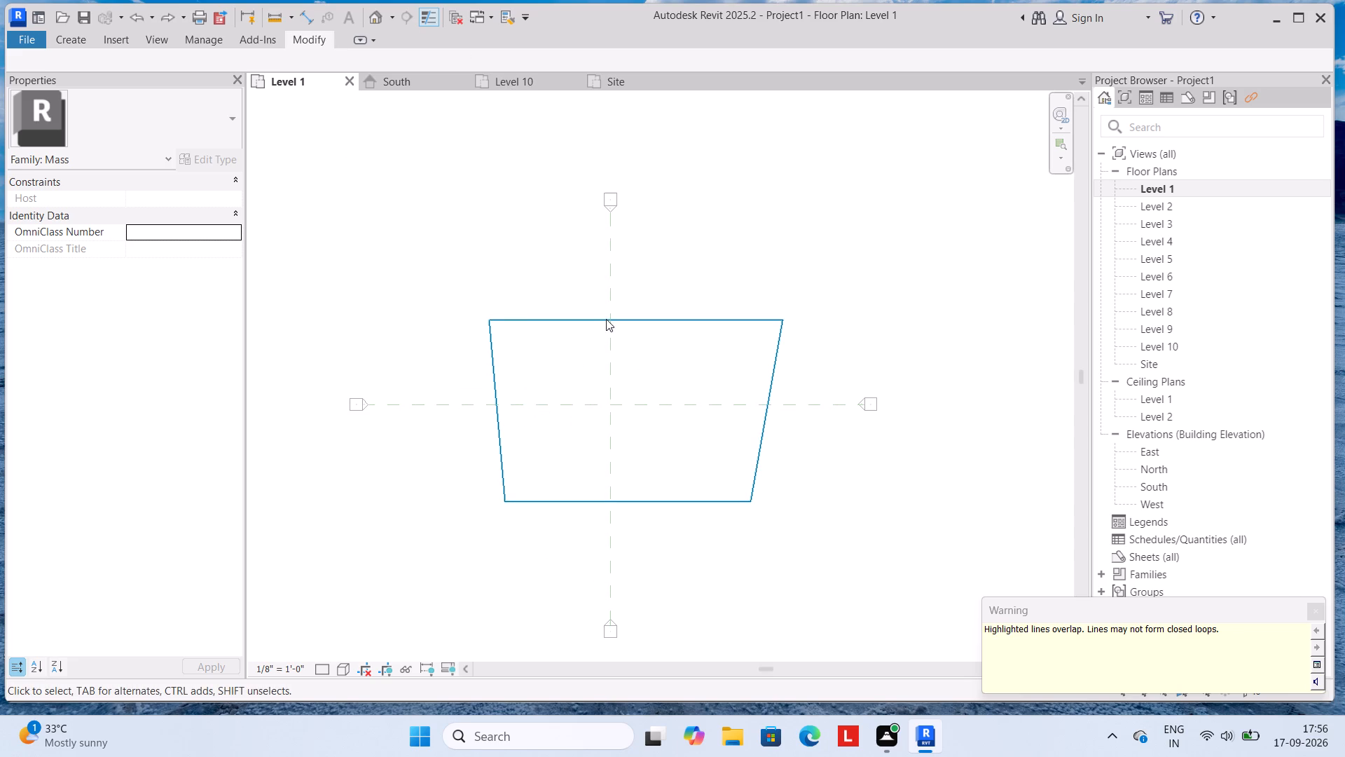
Use a numerical Offset of 20' with copy to place inward copies of the mass outline's top, two slanted and bottom sides.
click(606, 319)
click(312, 32)
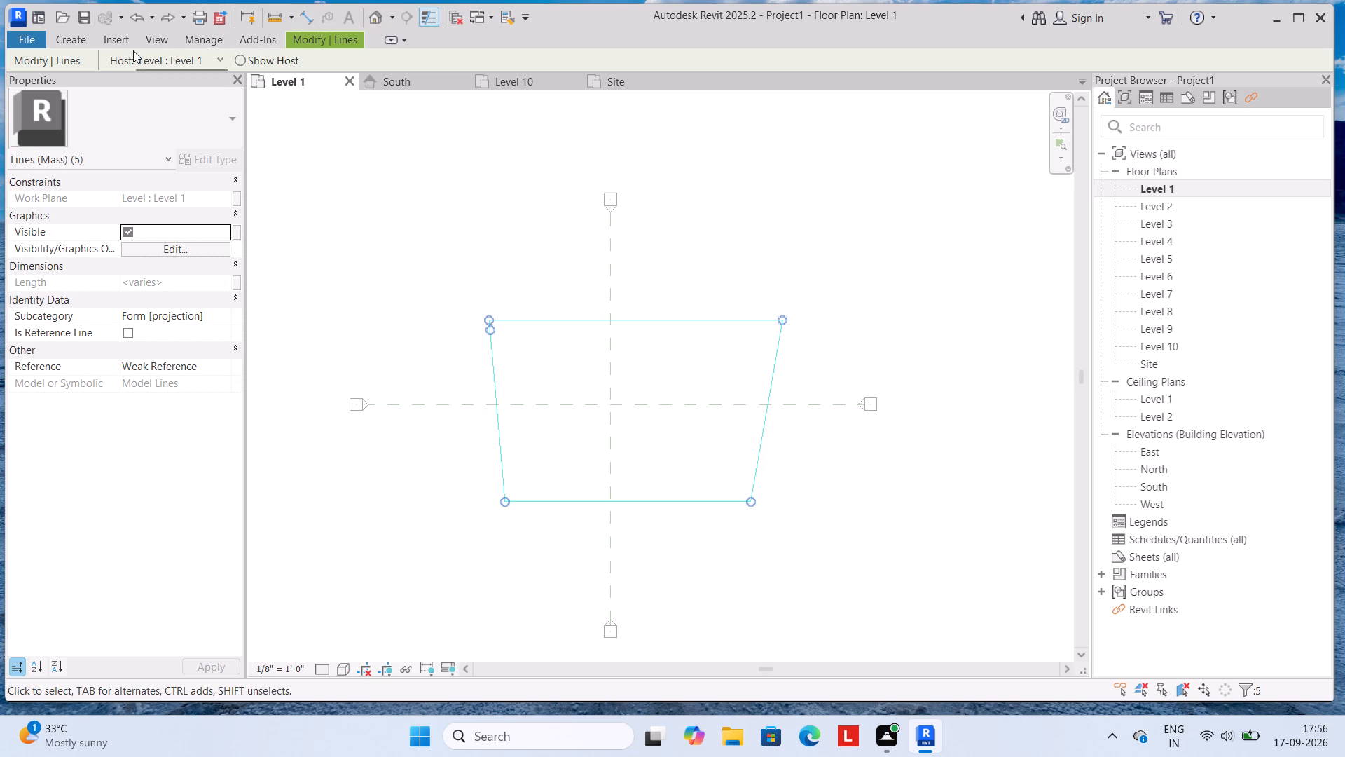
click(336, 34)
click(331, 41)
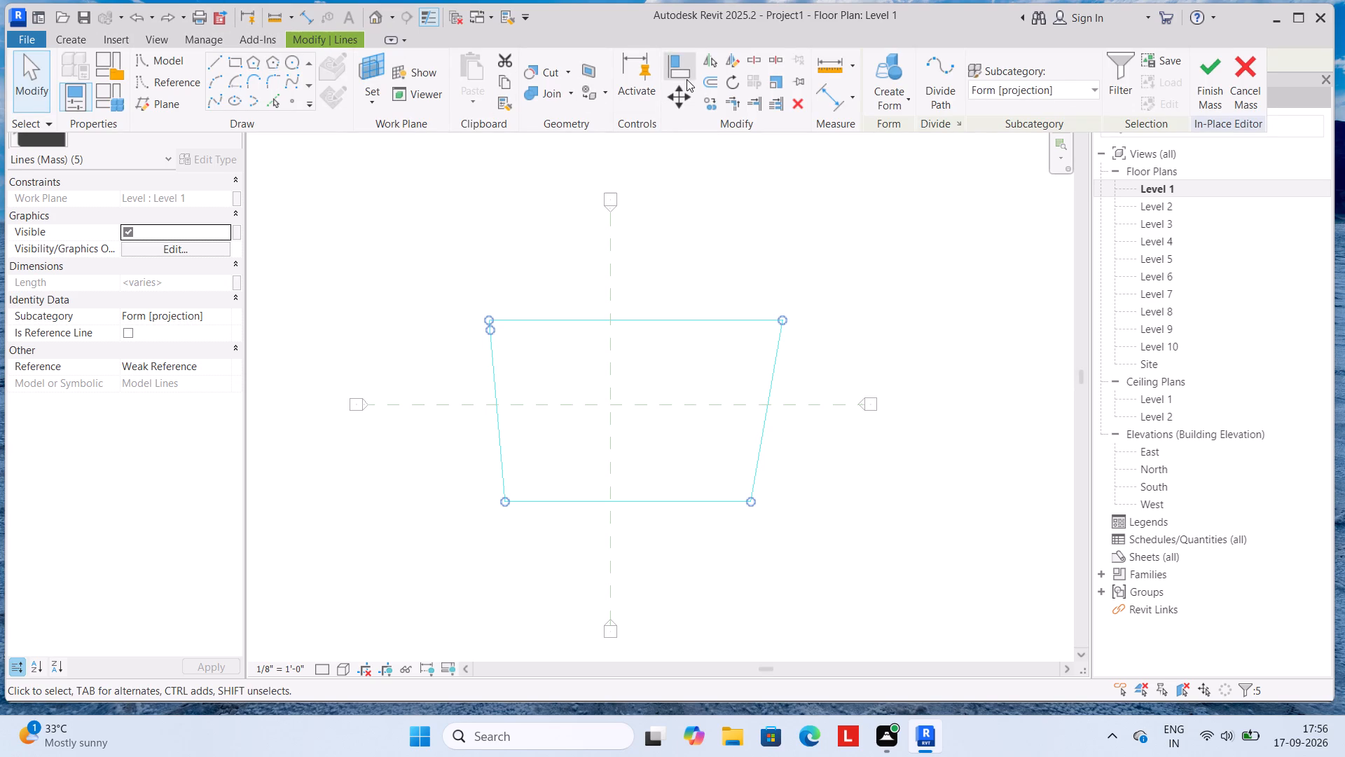
click(715, 79)
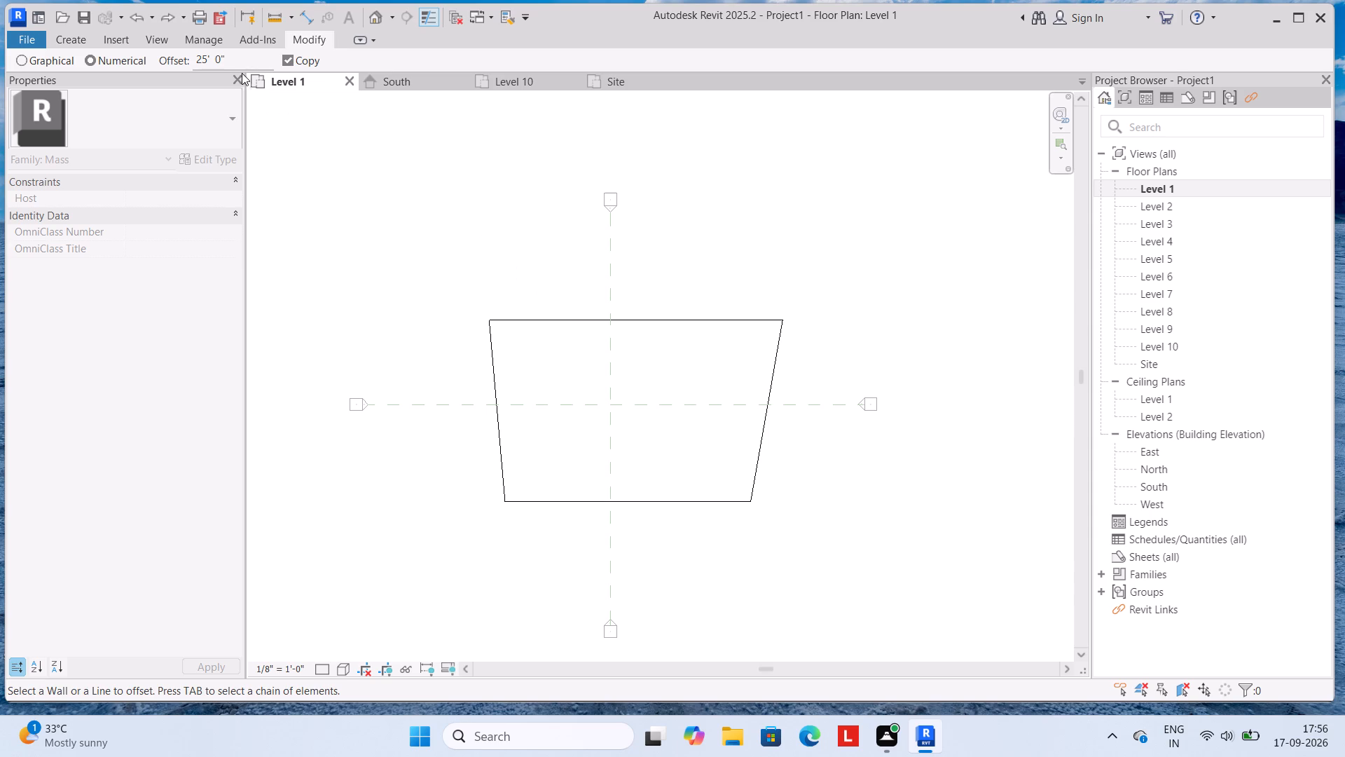
drag(230, 58, 127, 73)
key(2)
key(0)
key(apostrophe)
key(BackSpace)
key(BackSpace)
drag(230, 62, 138, 62)
key(BackSpace)
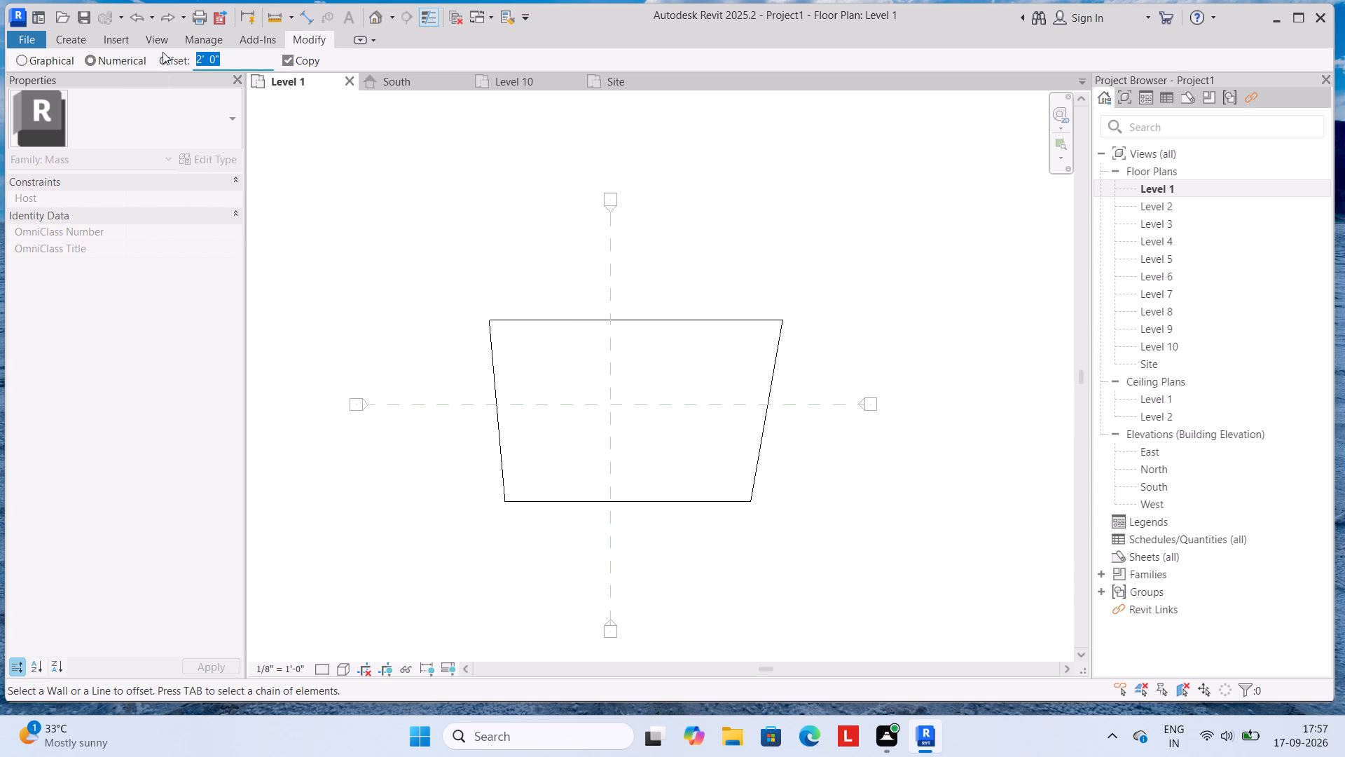
key(2)
key(0)
key(apostrophe)
click(586, 325)
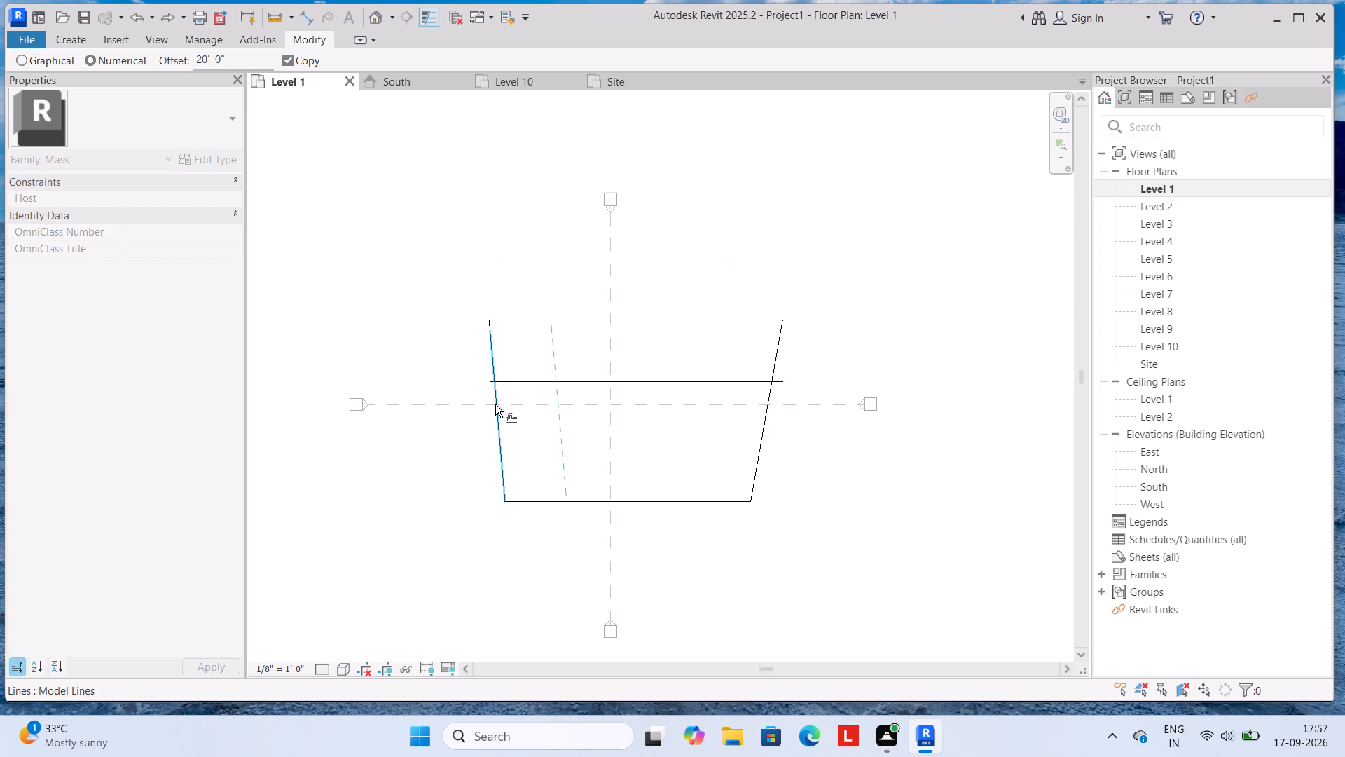
click(503, 406)
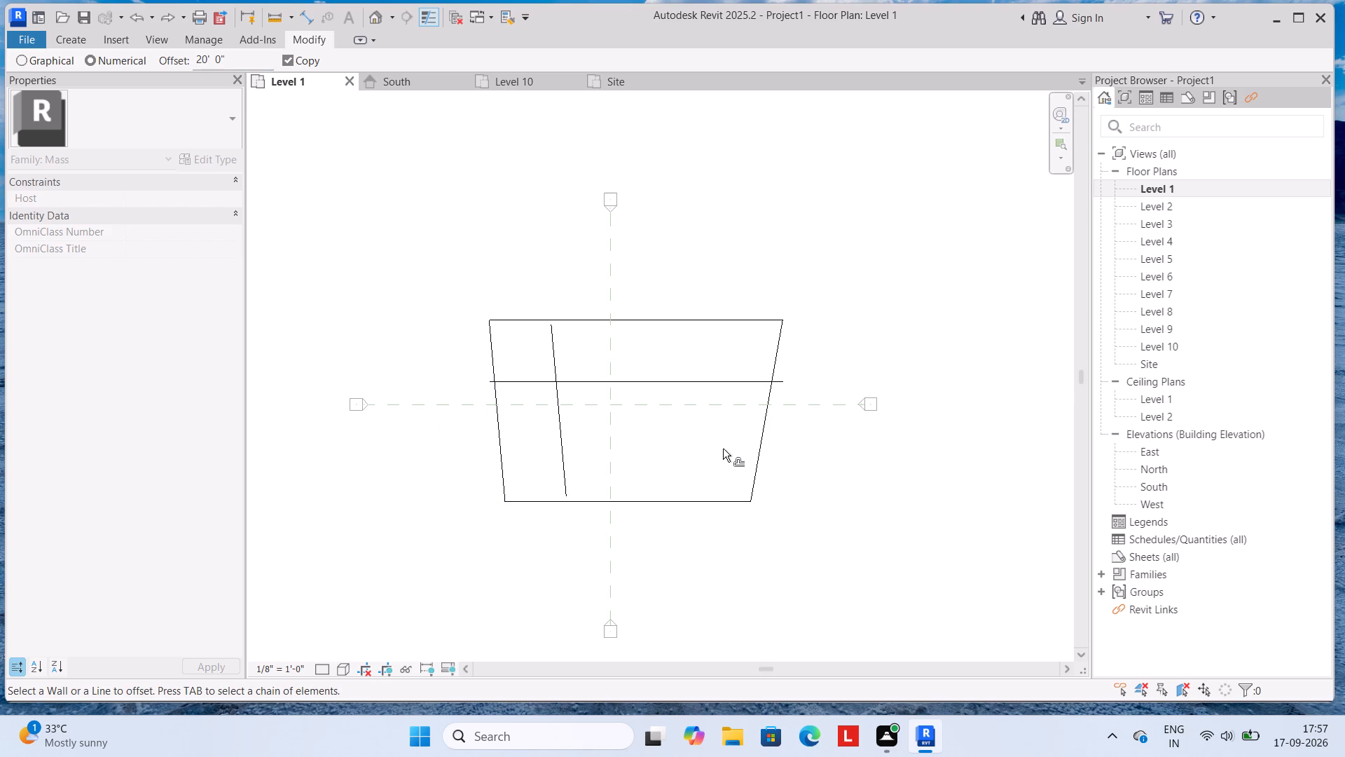
click(759, 436)
click(644, 508)
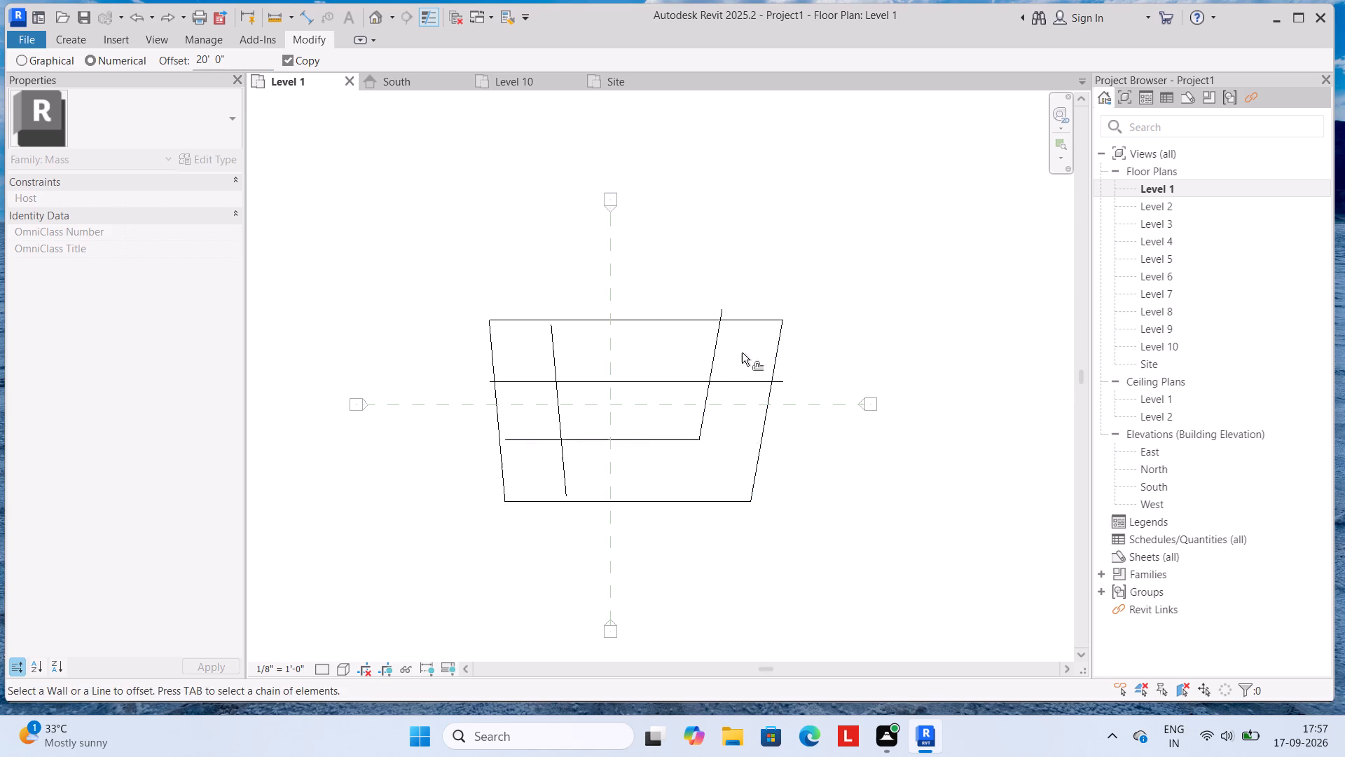
Trim the four 20' offset lines to their corners so they form a closed inner loop inside the mass outline.
click(306, 38)
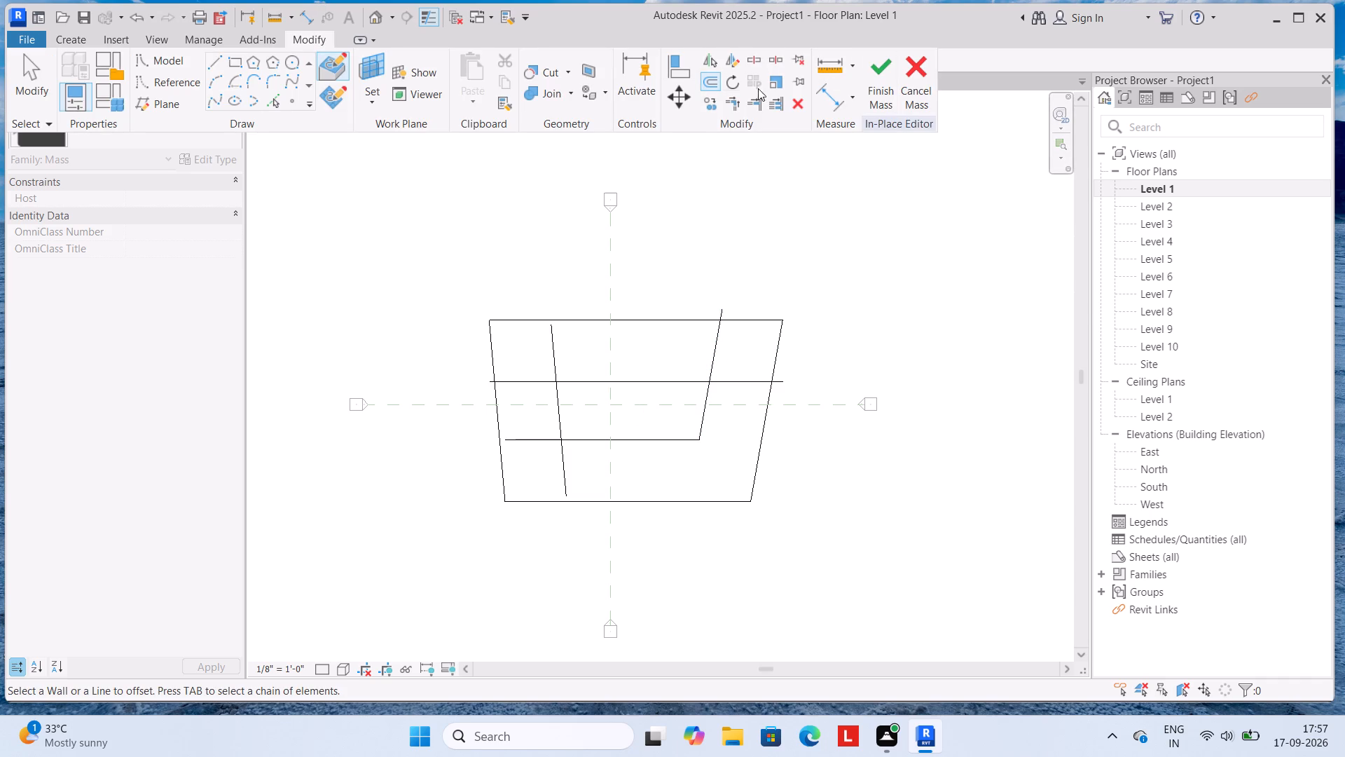
click(736, 108)
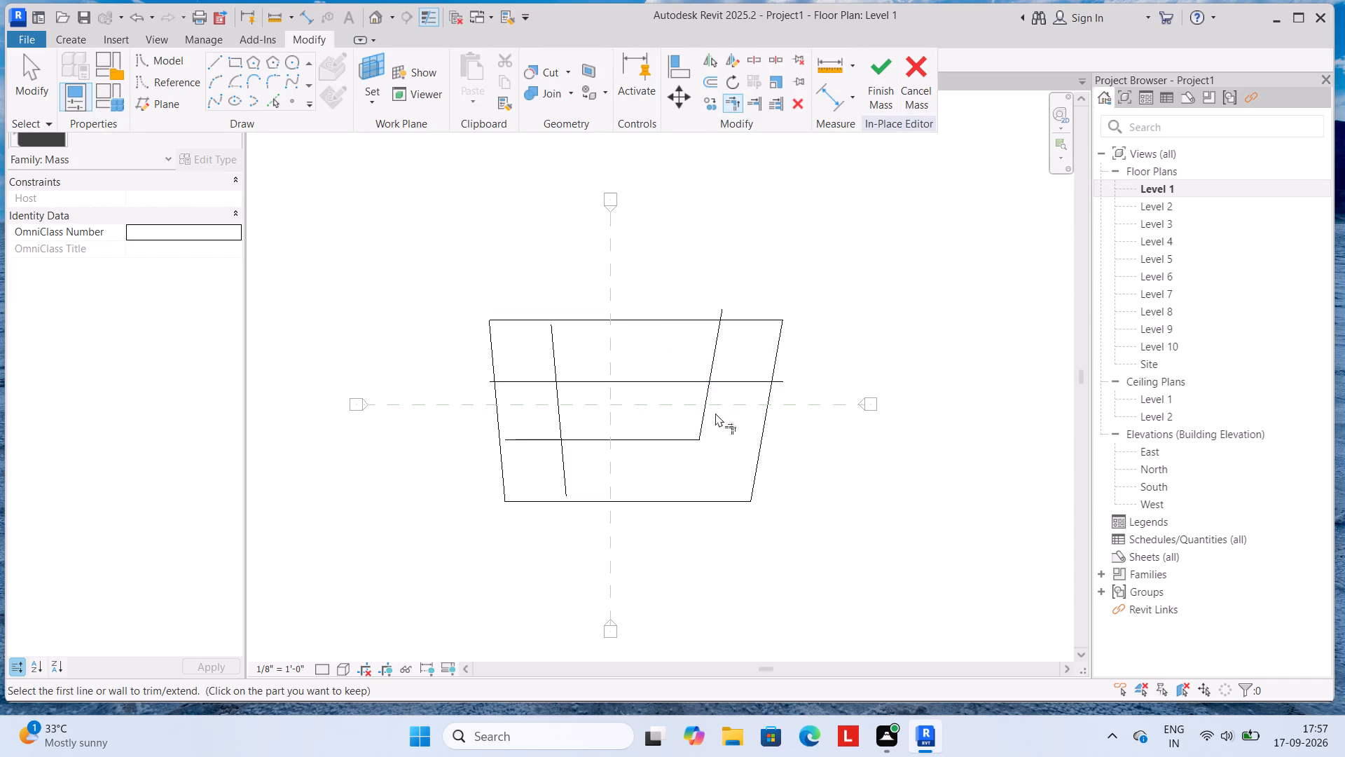
click(698, 409)
click(684, 374)
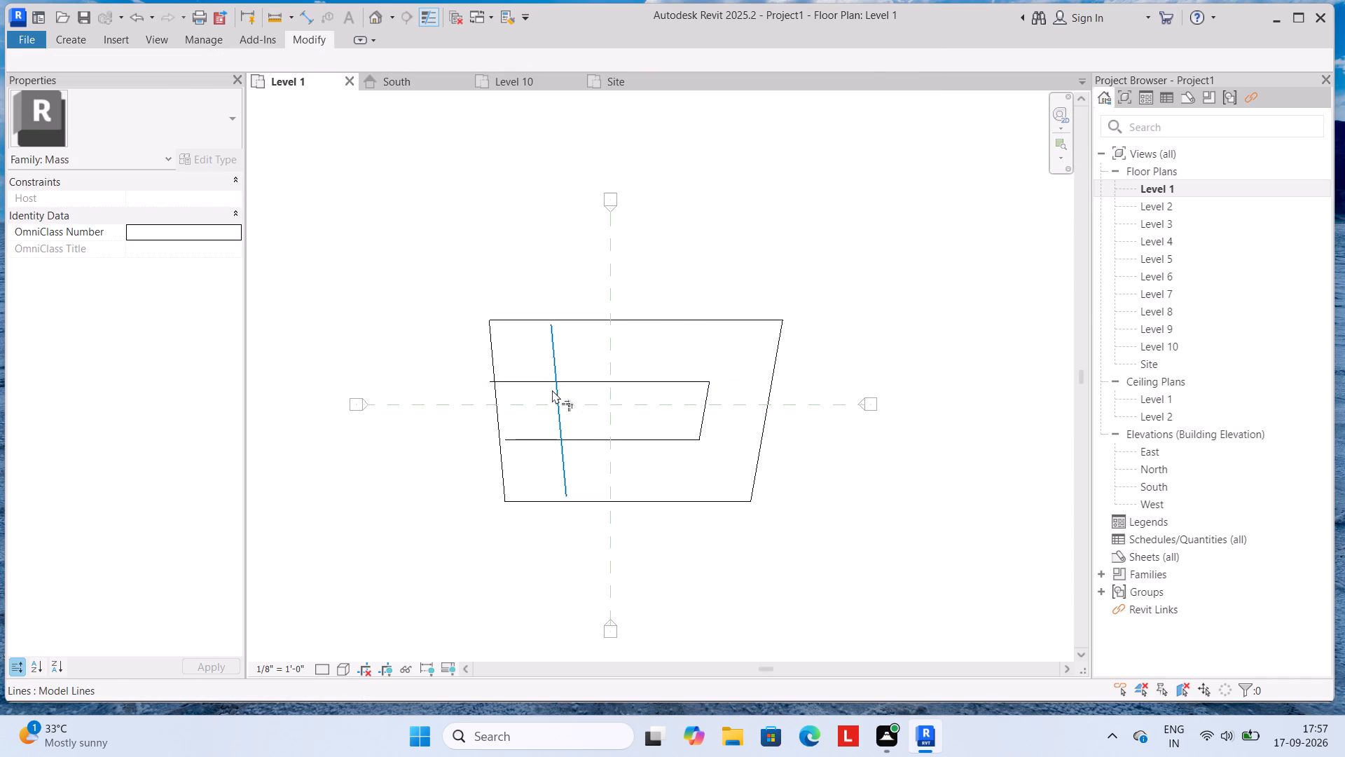
click(552, 390)
click(581, 376)
click(622, 435)
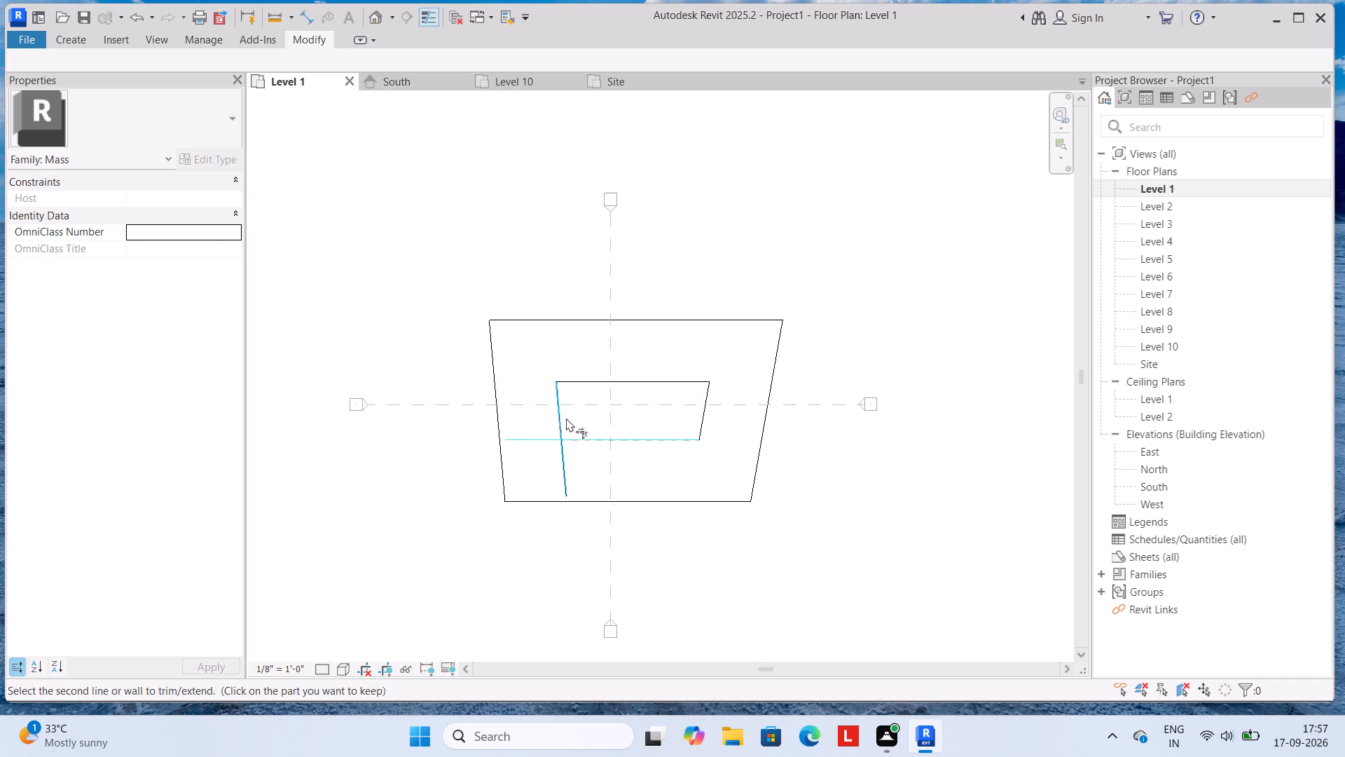
click(566, 418)
scroll(712, 402, down, 3)
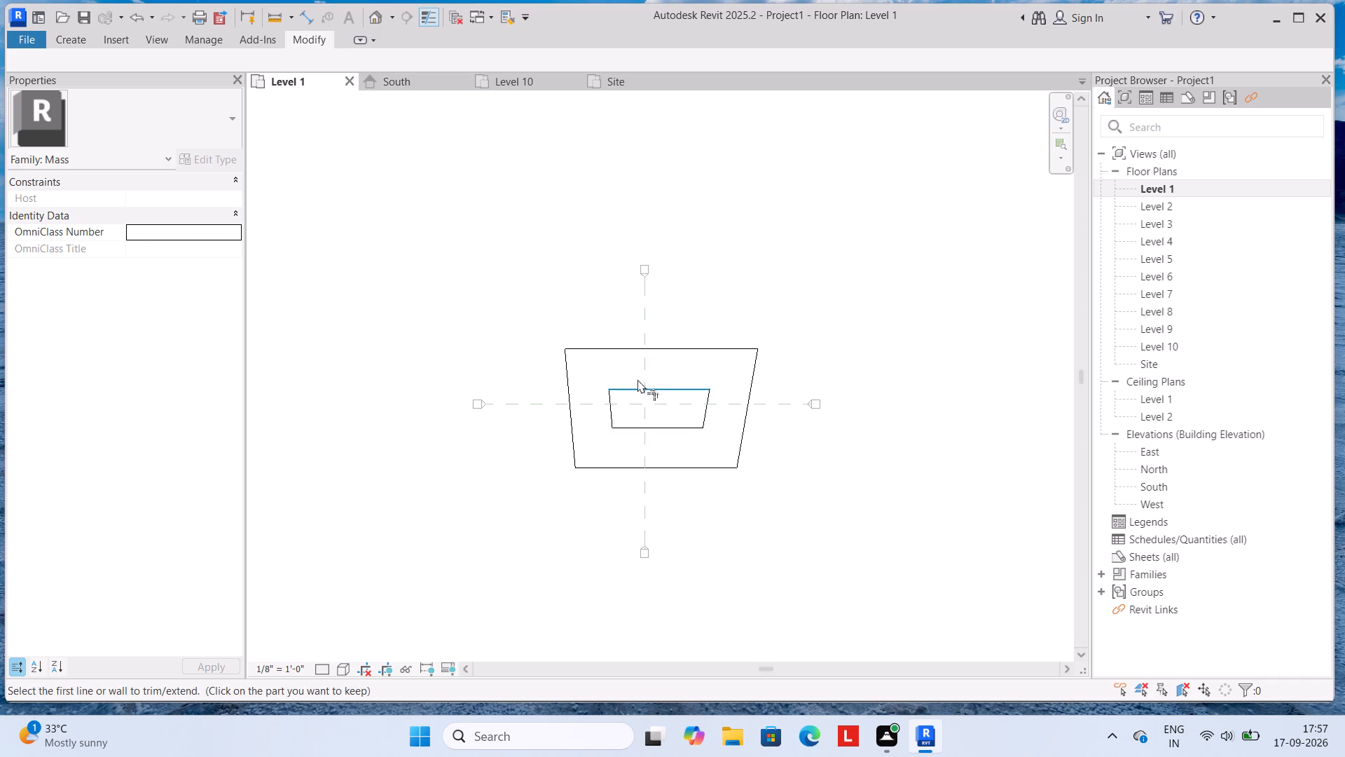
scroll(710, 374, up, 4)
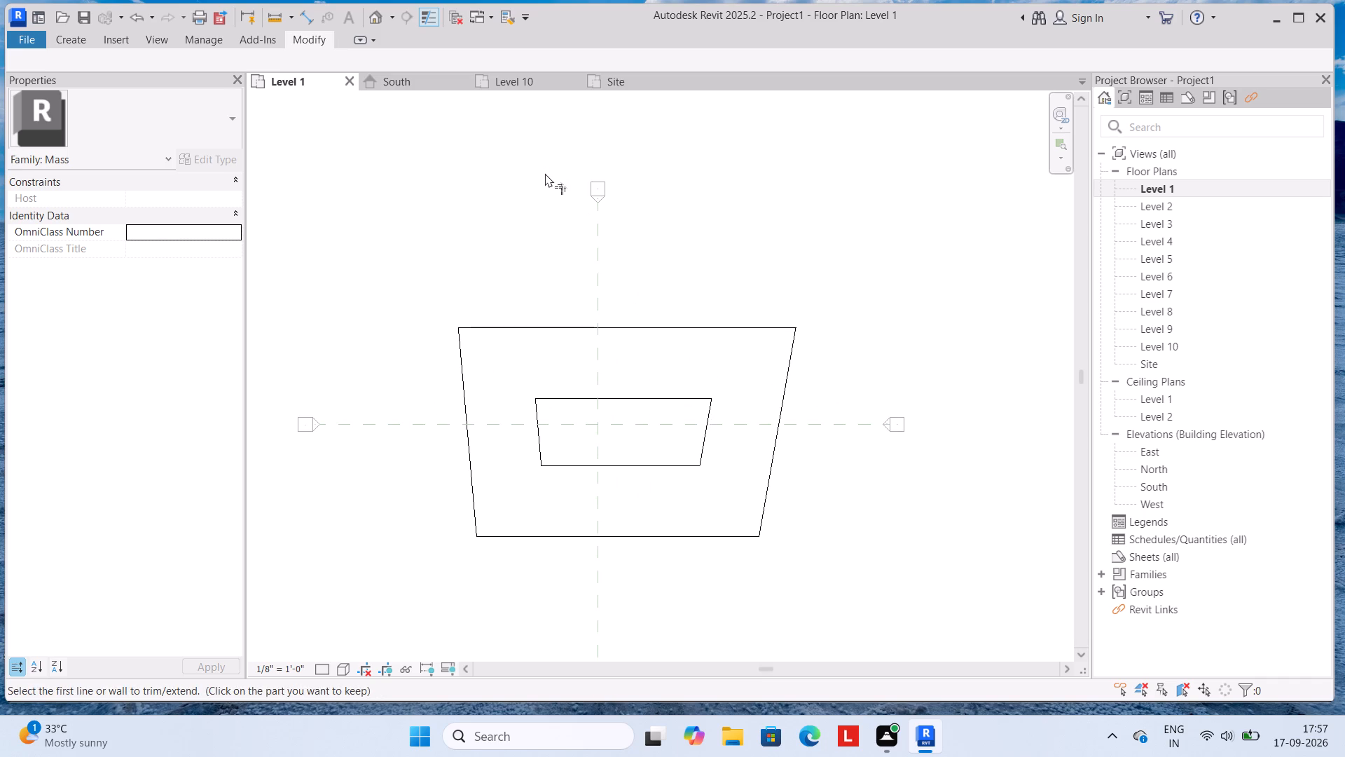
key(Escape)
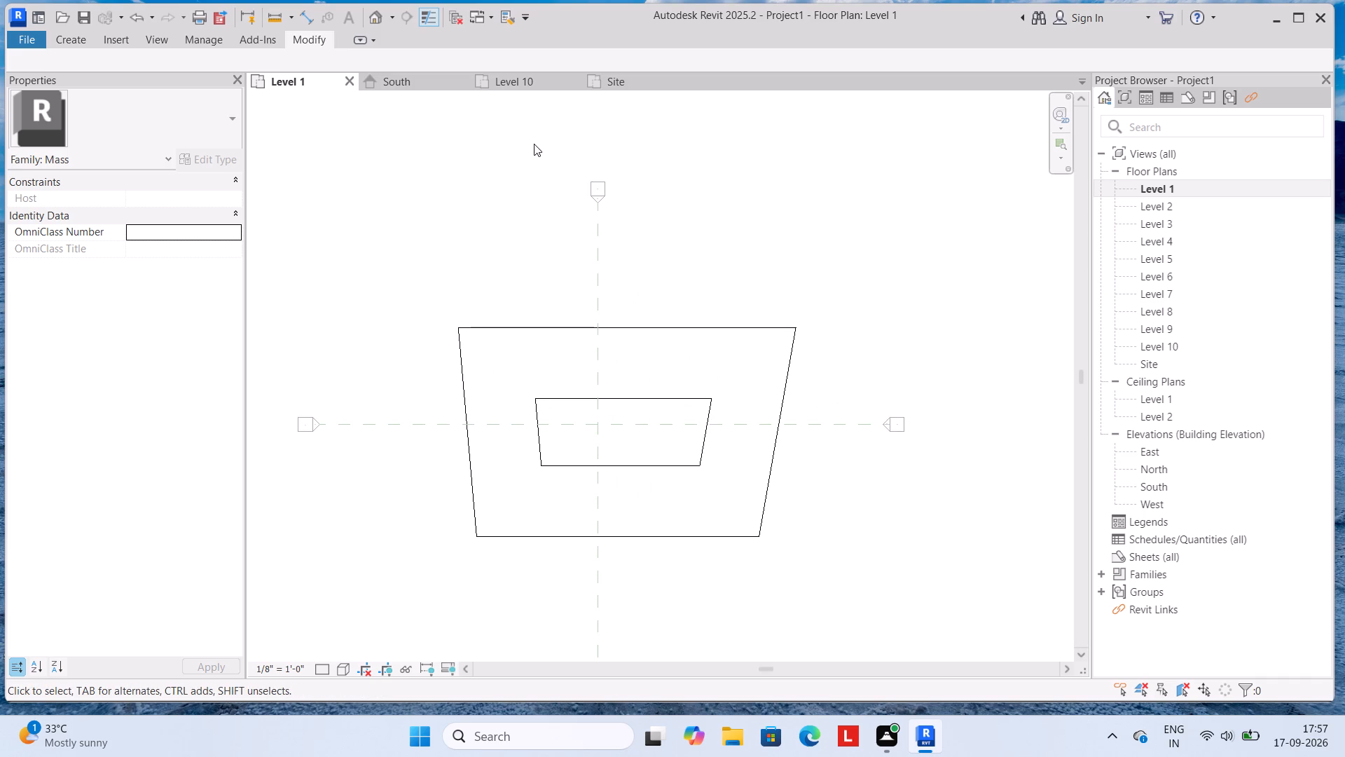
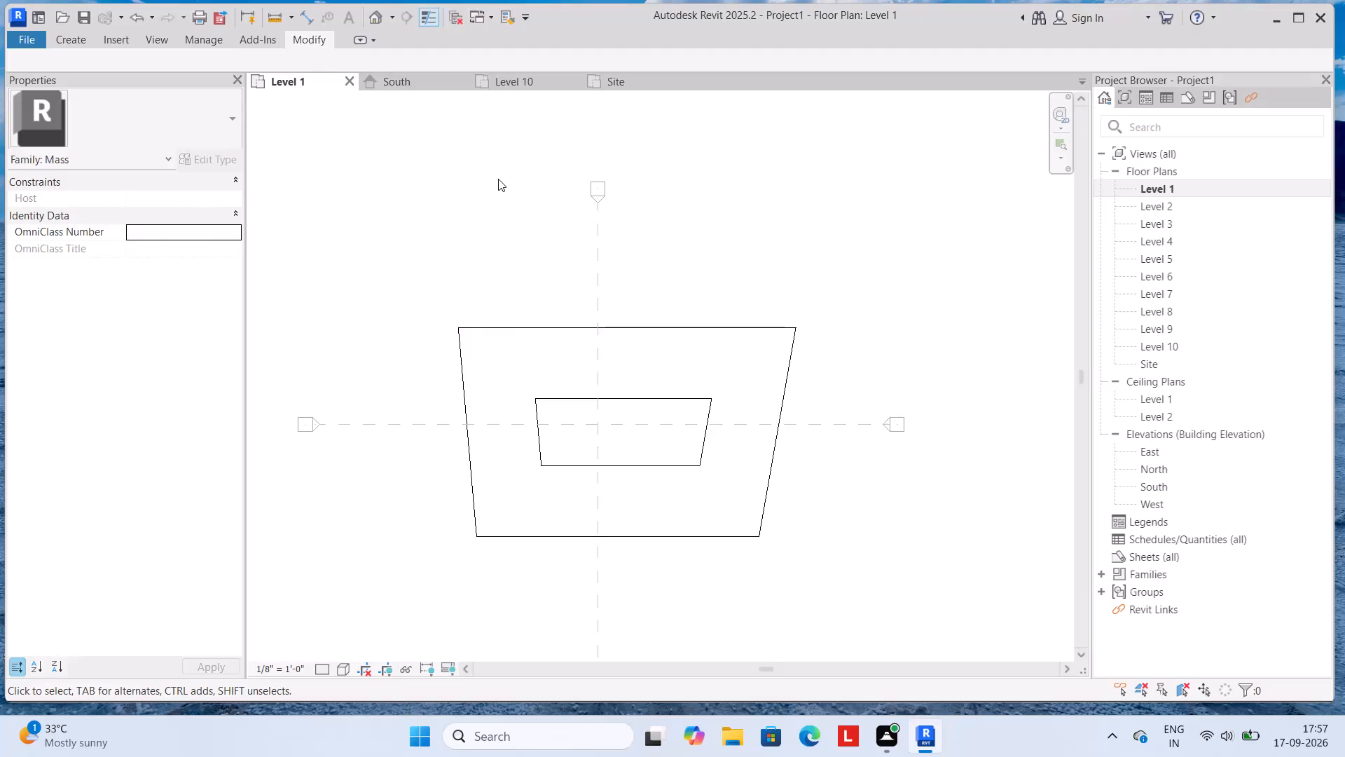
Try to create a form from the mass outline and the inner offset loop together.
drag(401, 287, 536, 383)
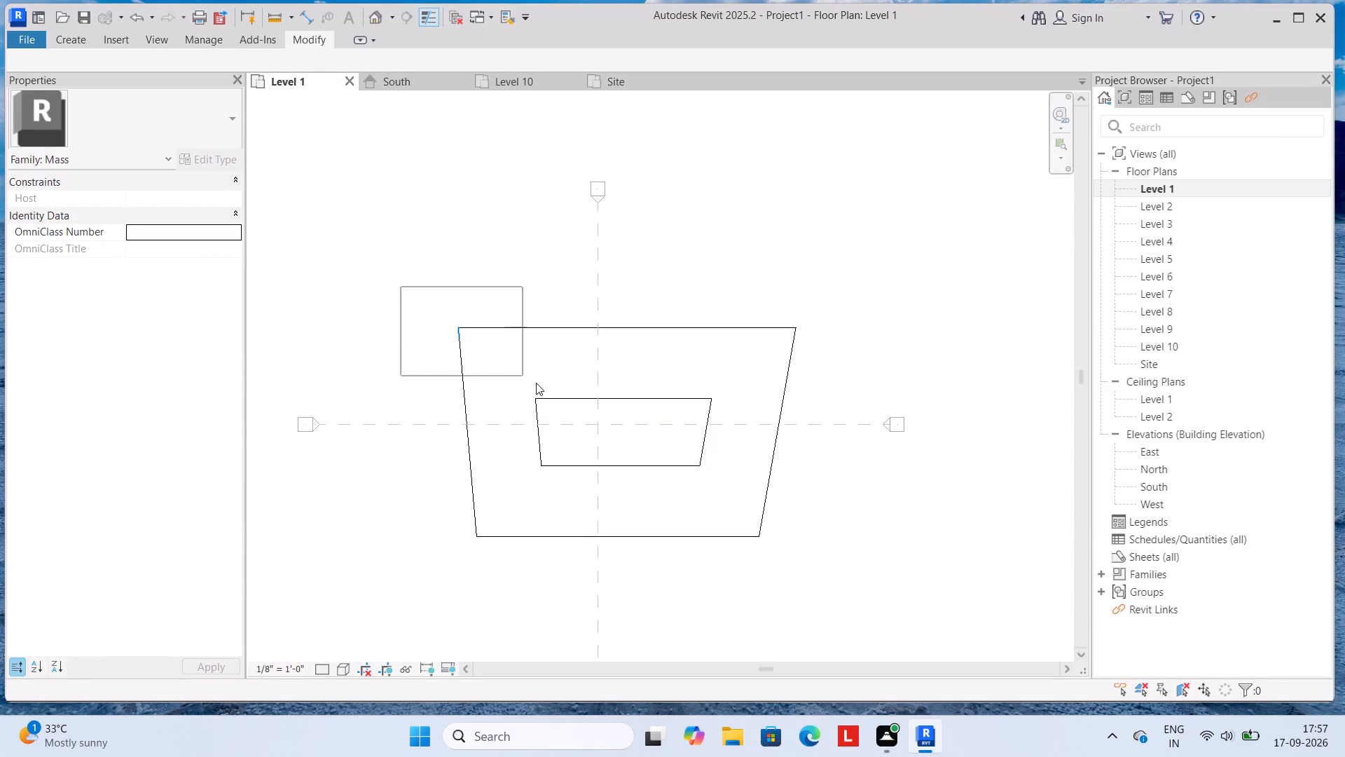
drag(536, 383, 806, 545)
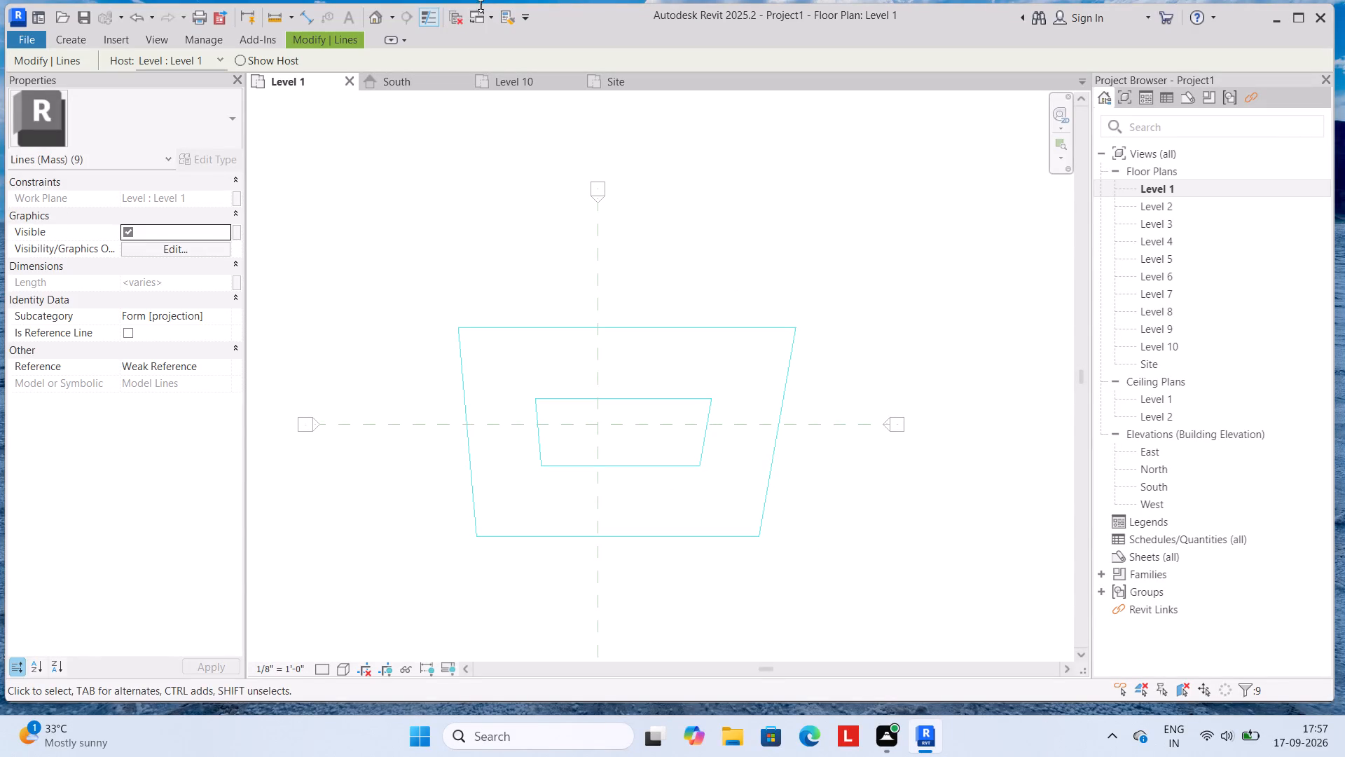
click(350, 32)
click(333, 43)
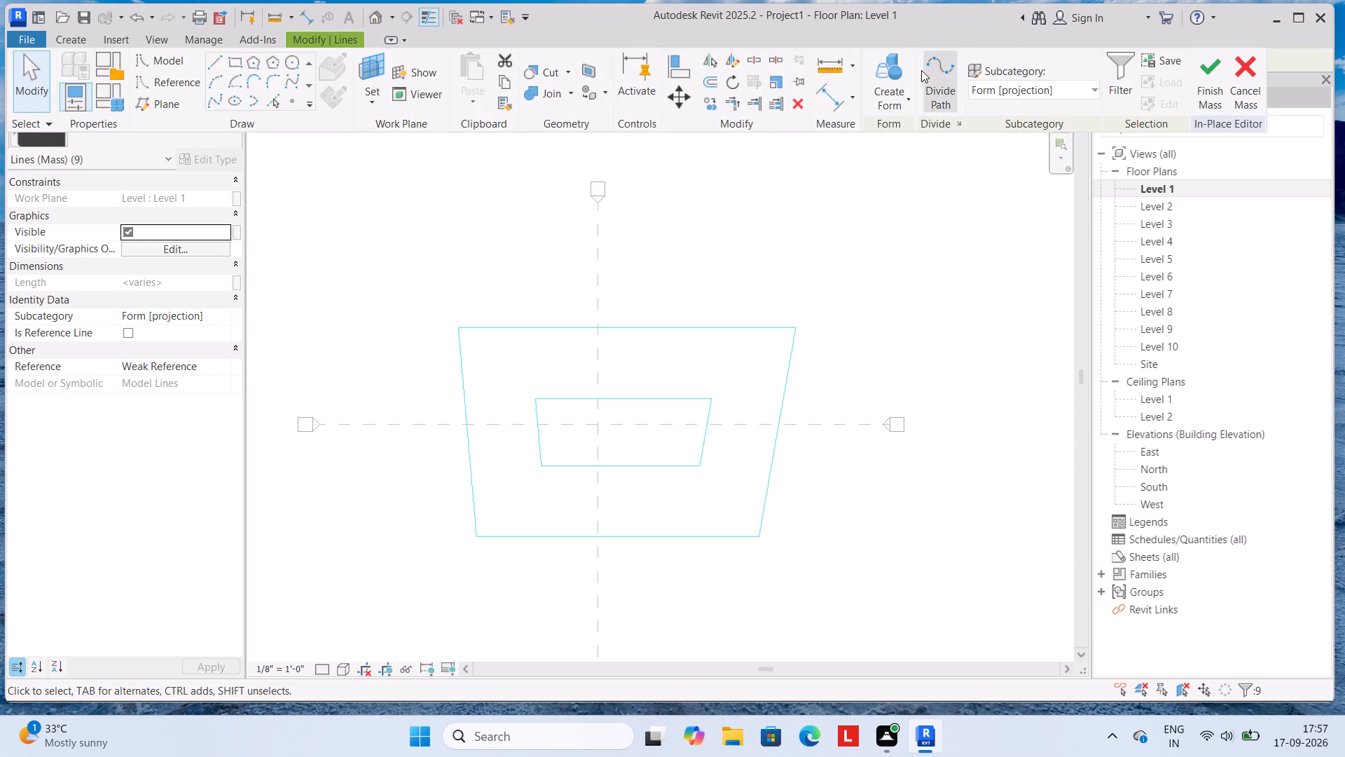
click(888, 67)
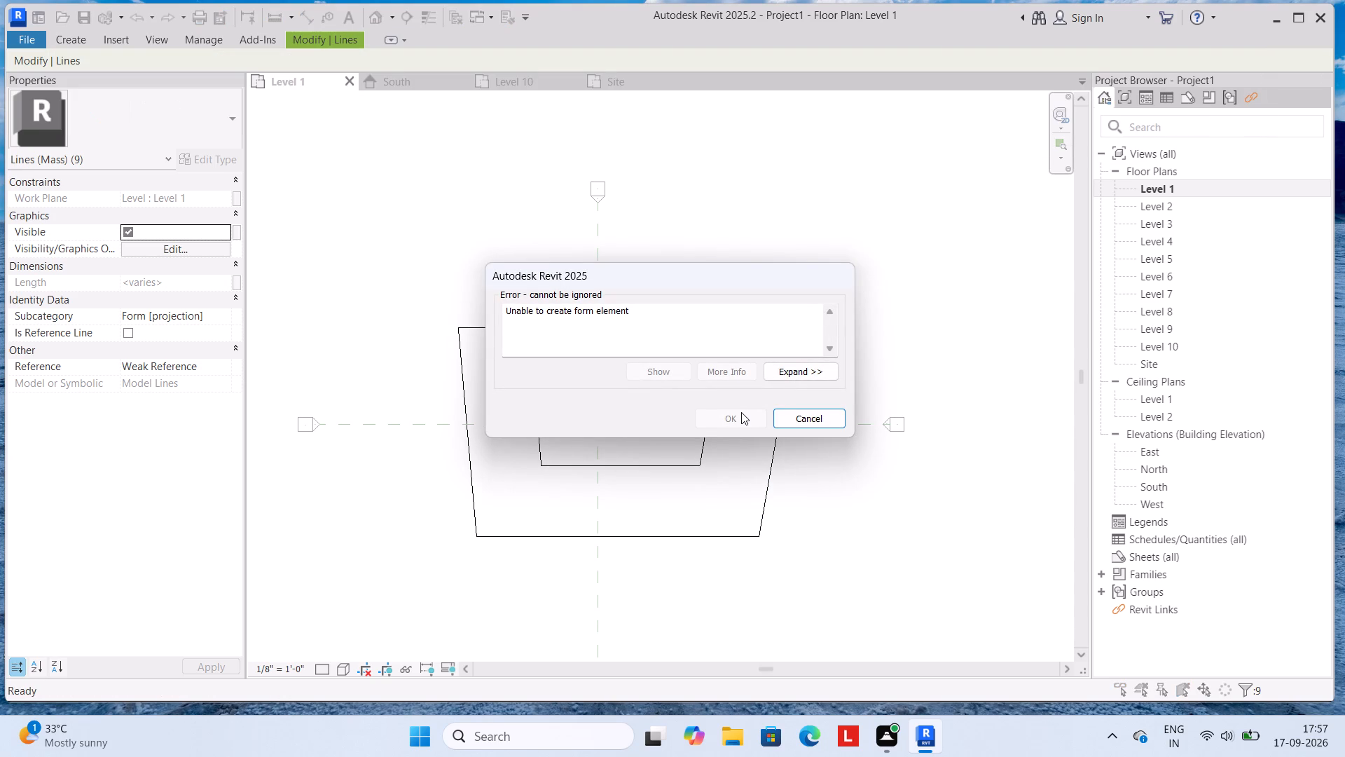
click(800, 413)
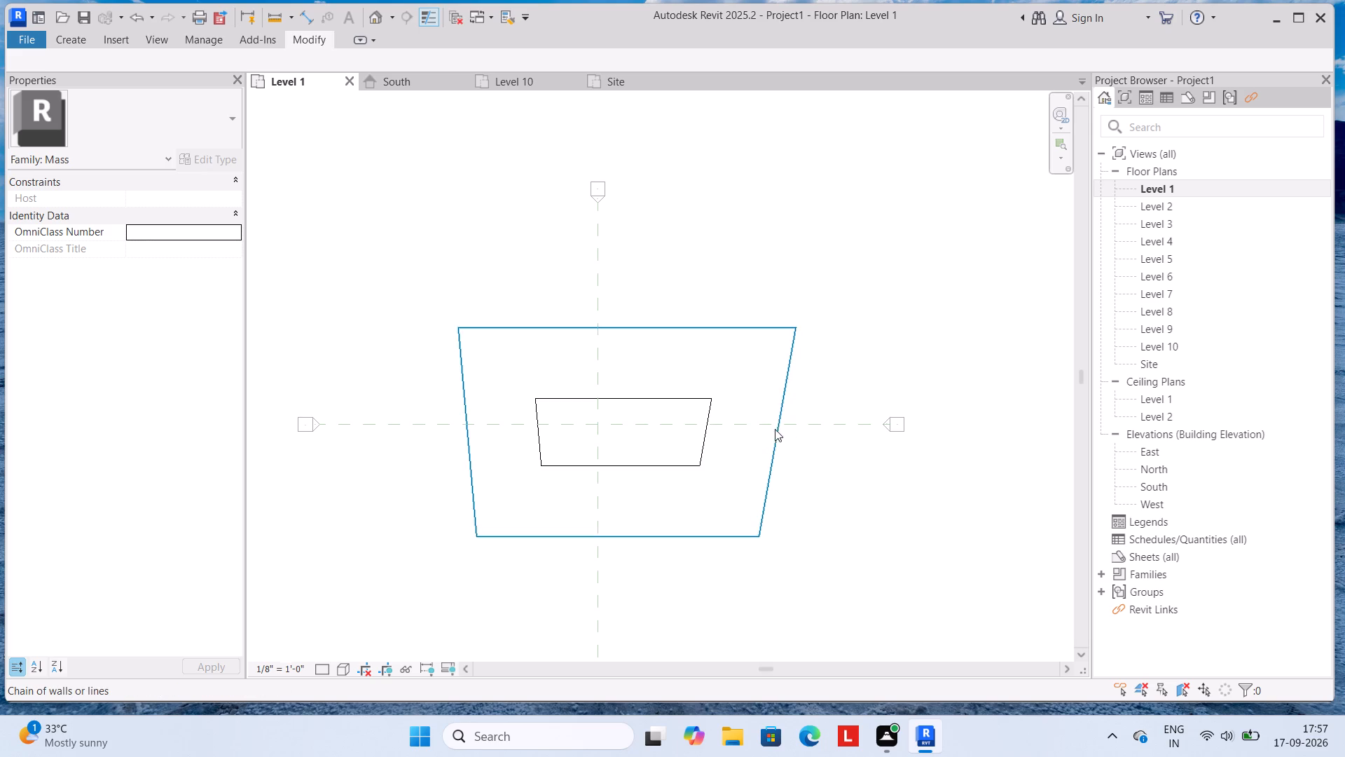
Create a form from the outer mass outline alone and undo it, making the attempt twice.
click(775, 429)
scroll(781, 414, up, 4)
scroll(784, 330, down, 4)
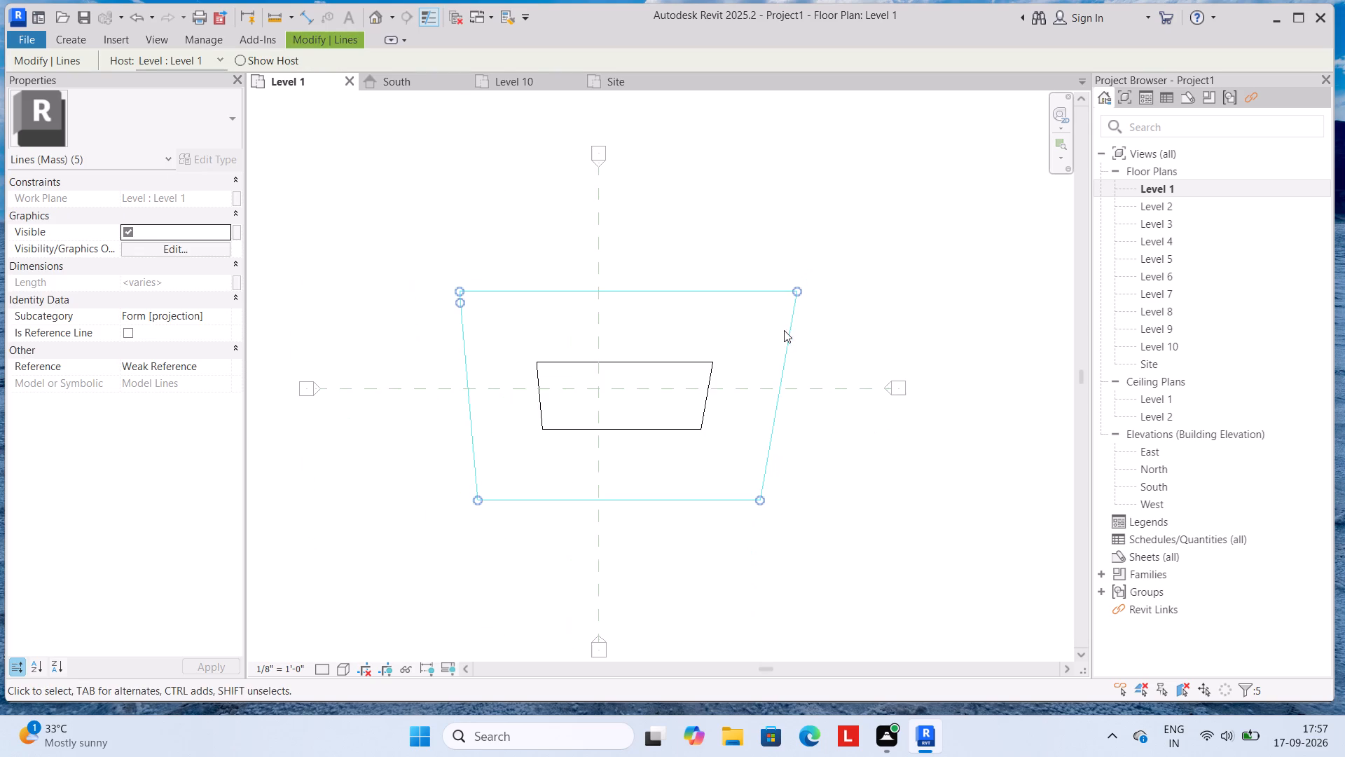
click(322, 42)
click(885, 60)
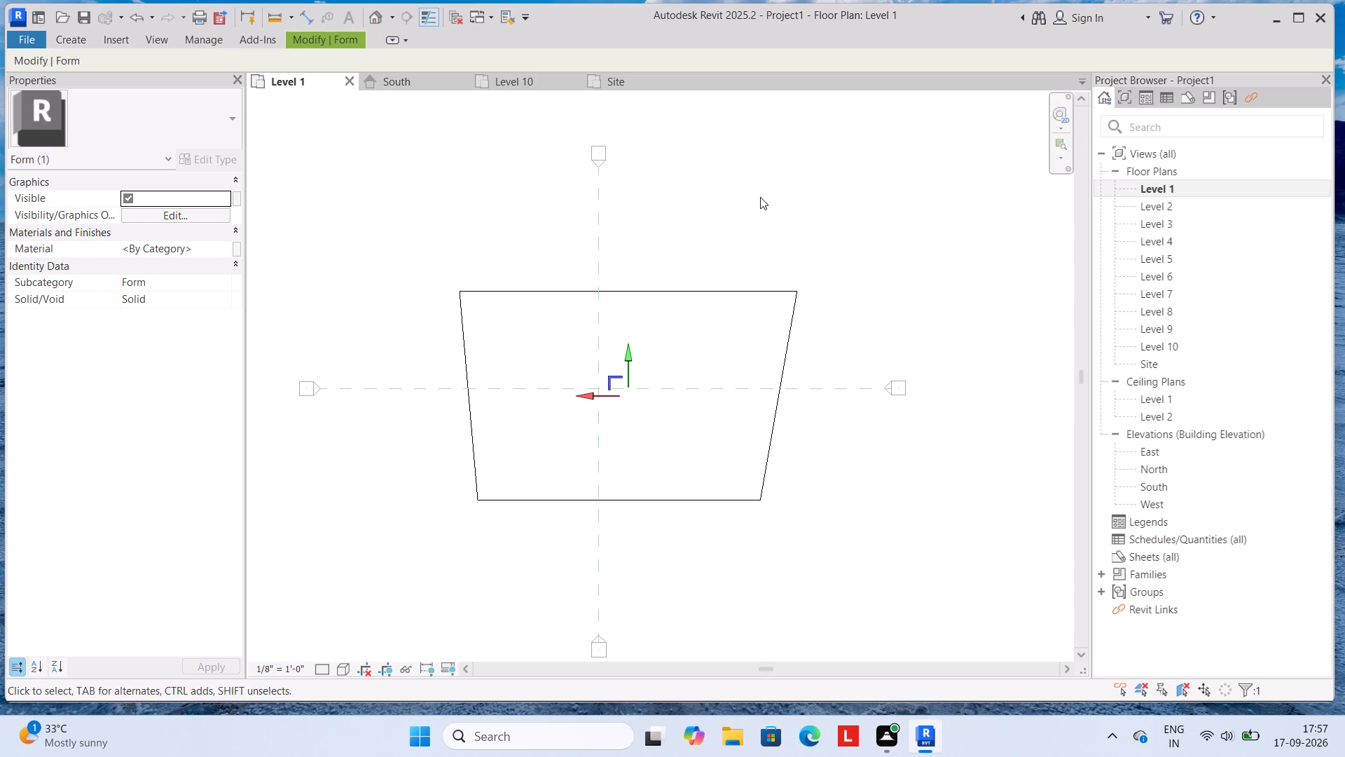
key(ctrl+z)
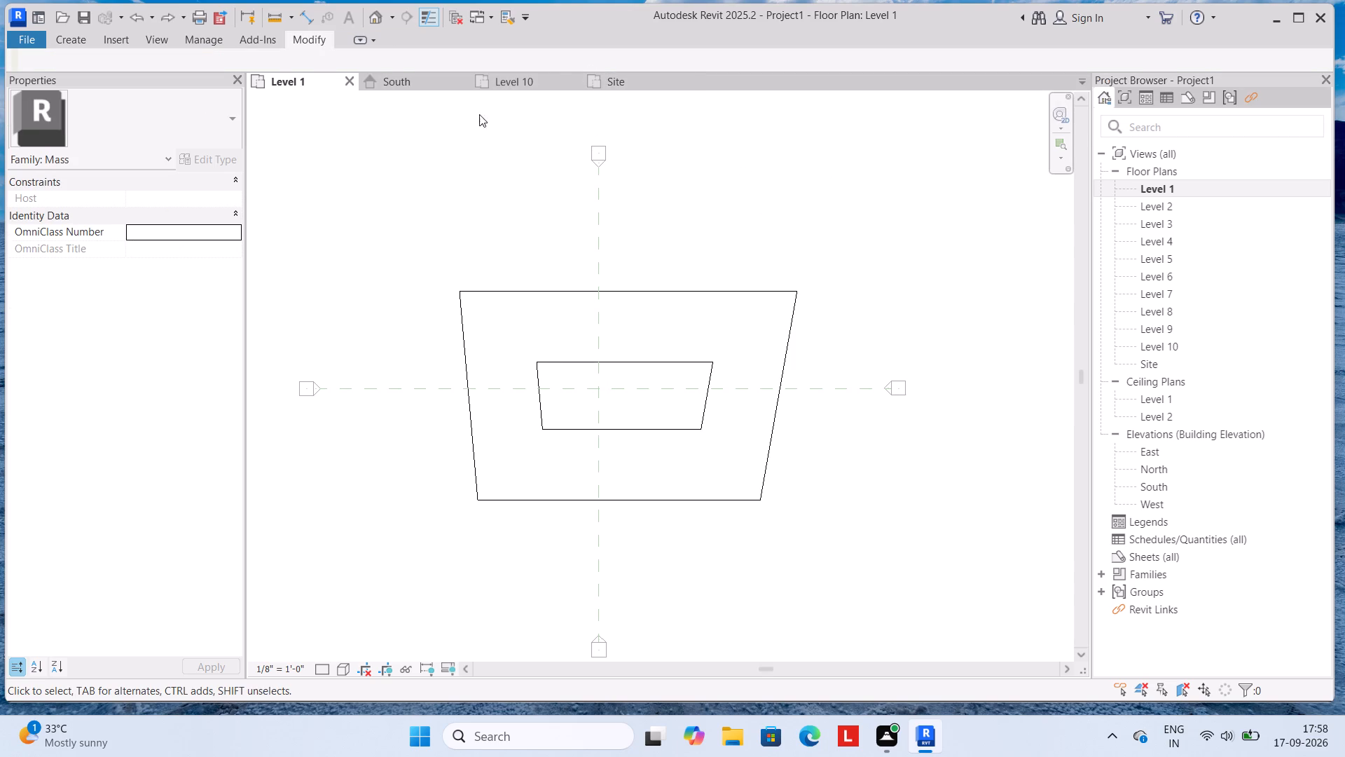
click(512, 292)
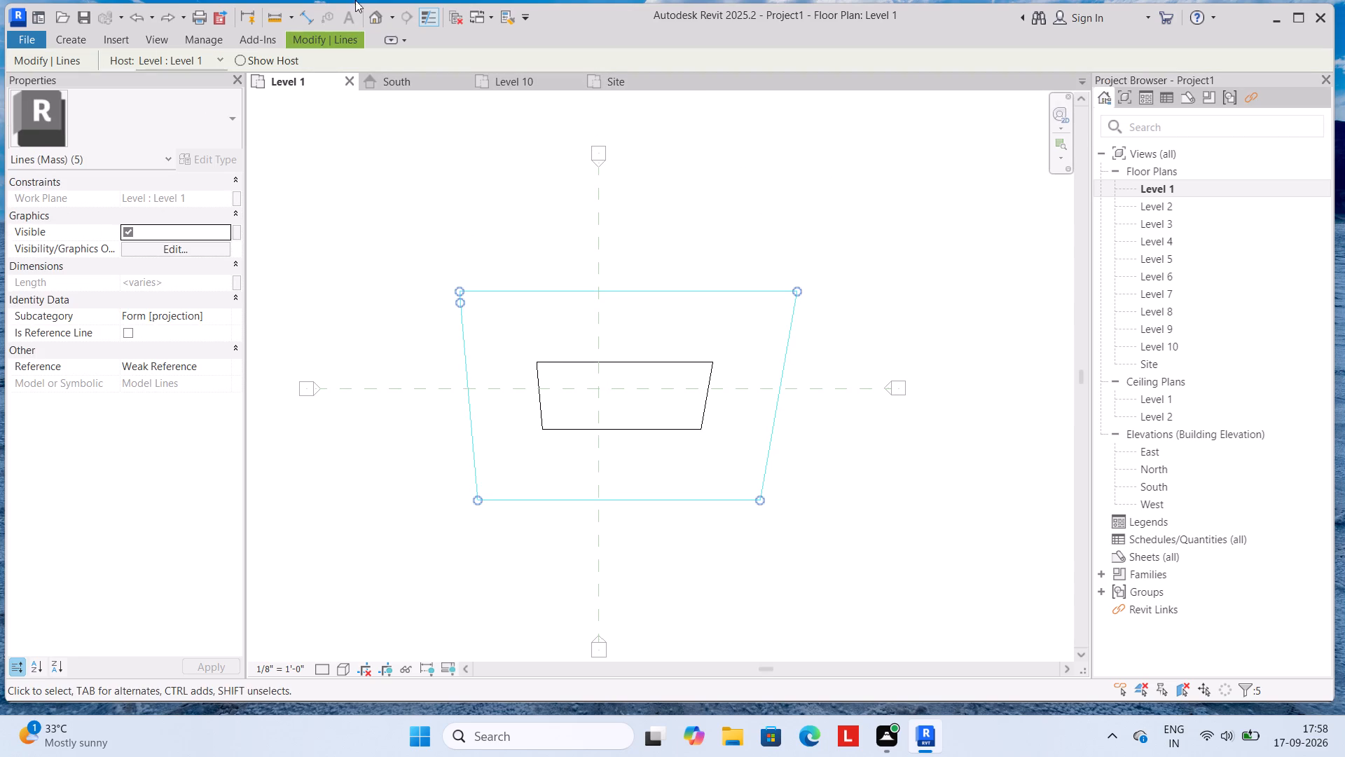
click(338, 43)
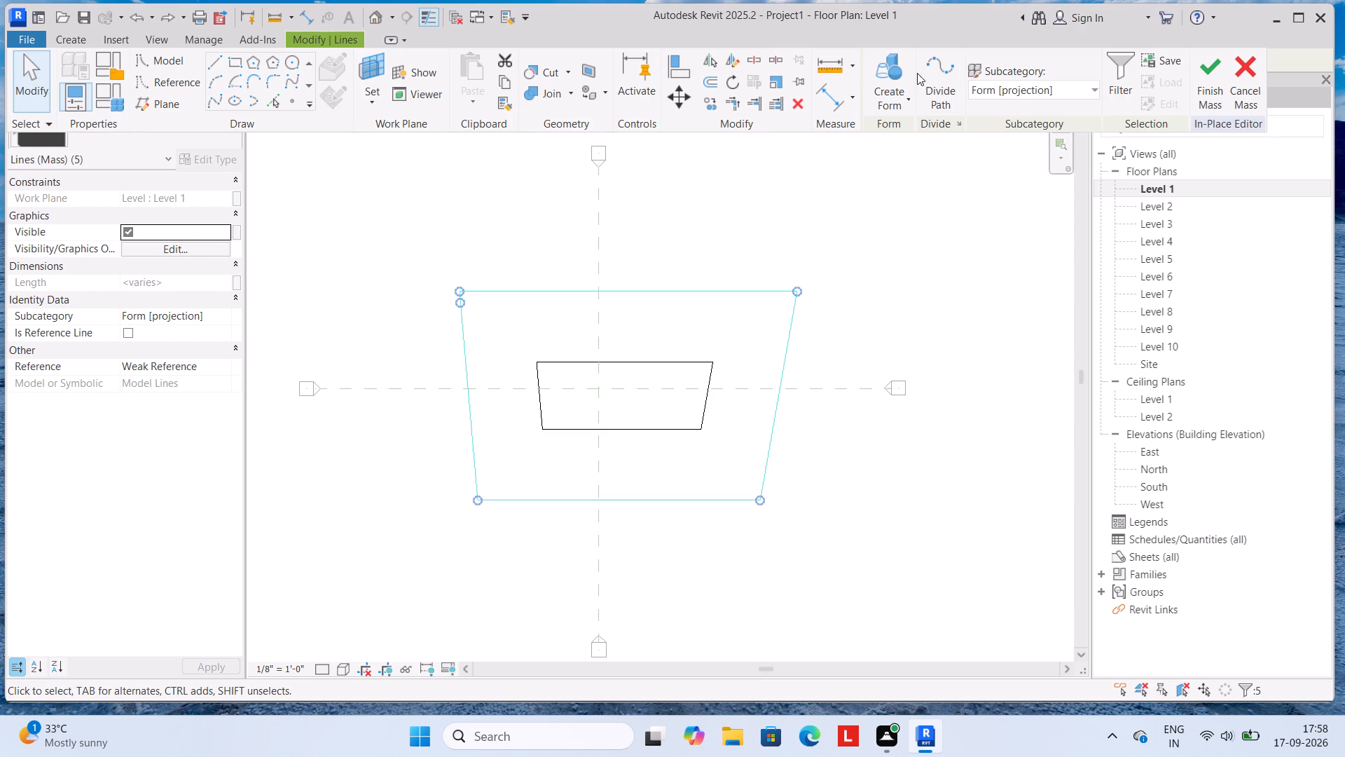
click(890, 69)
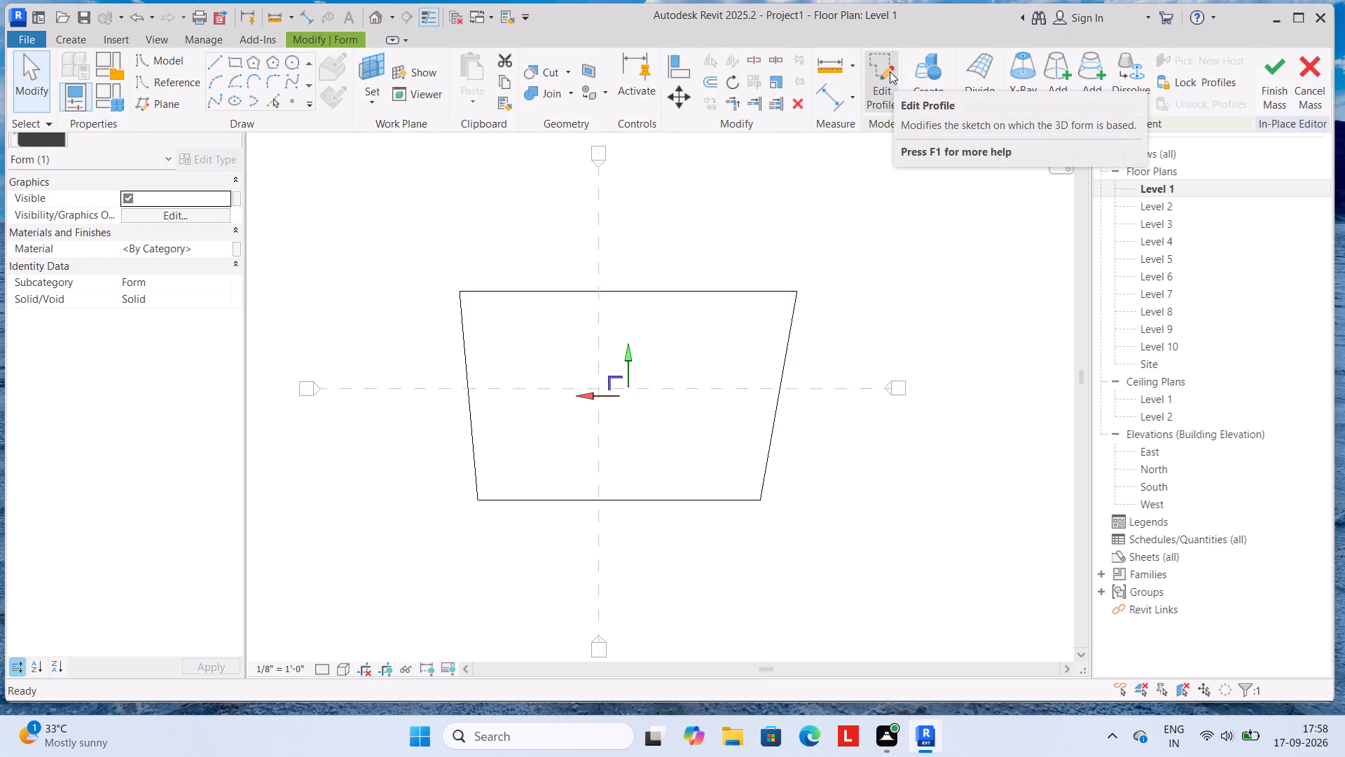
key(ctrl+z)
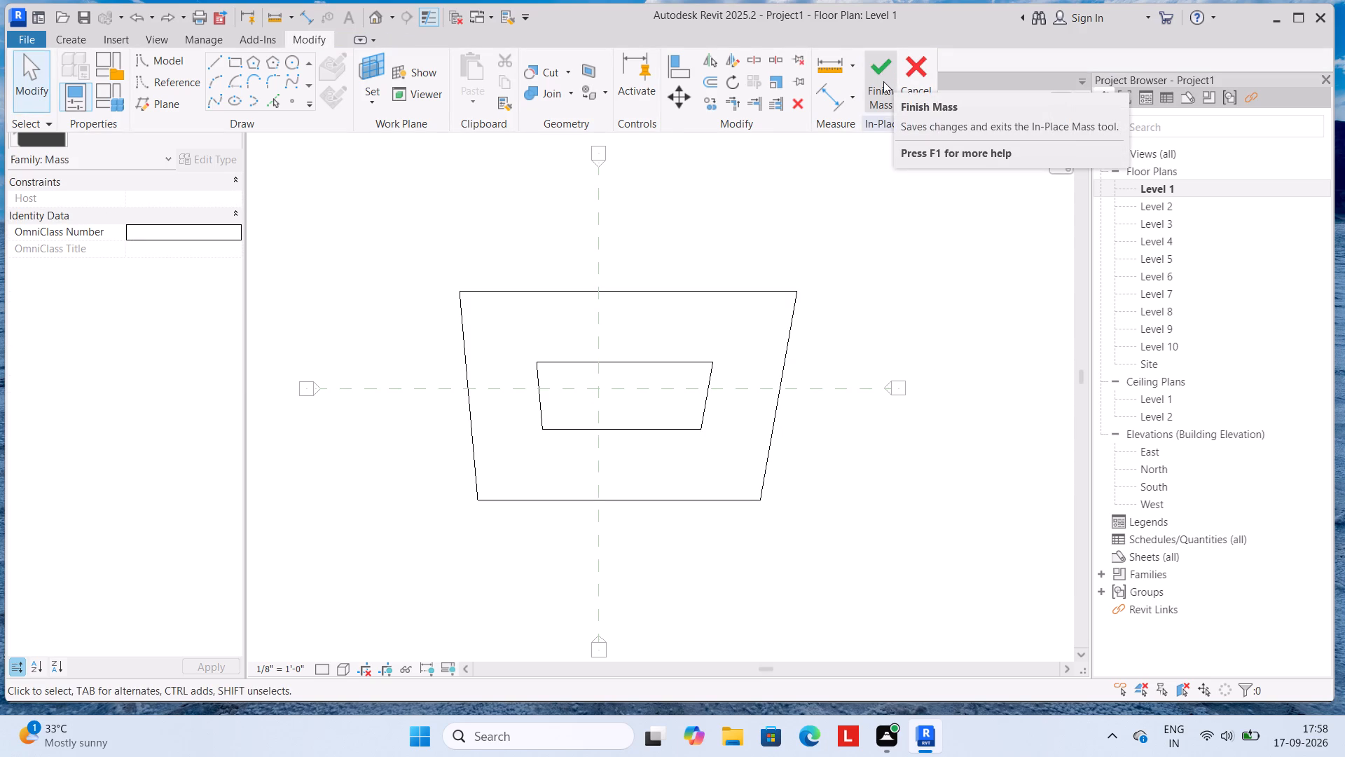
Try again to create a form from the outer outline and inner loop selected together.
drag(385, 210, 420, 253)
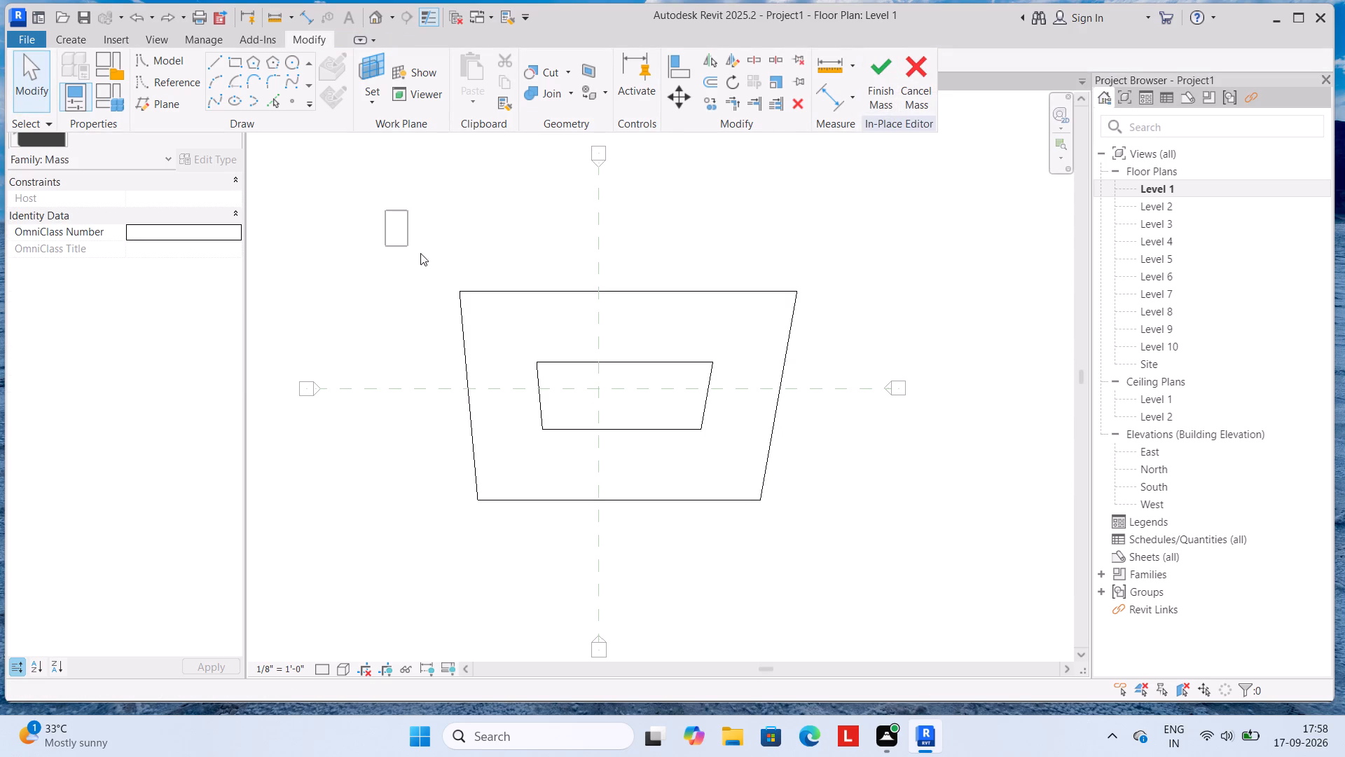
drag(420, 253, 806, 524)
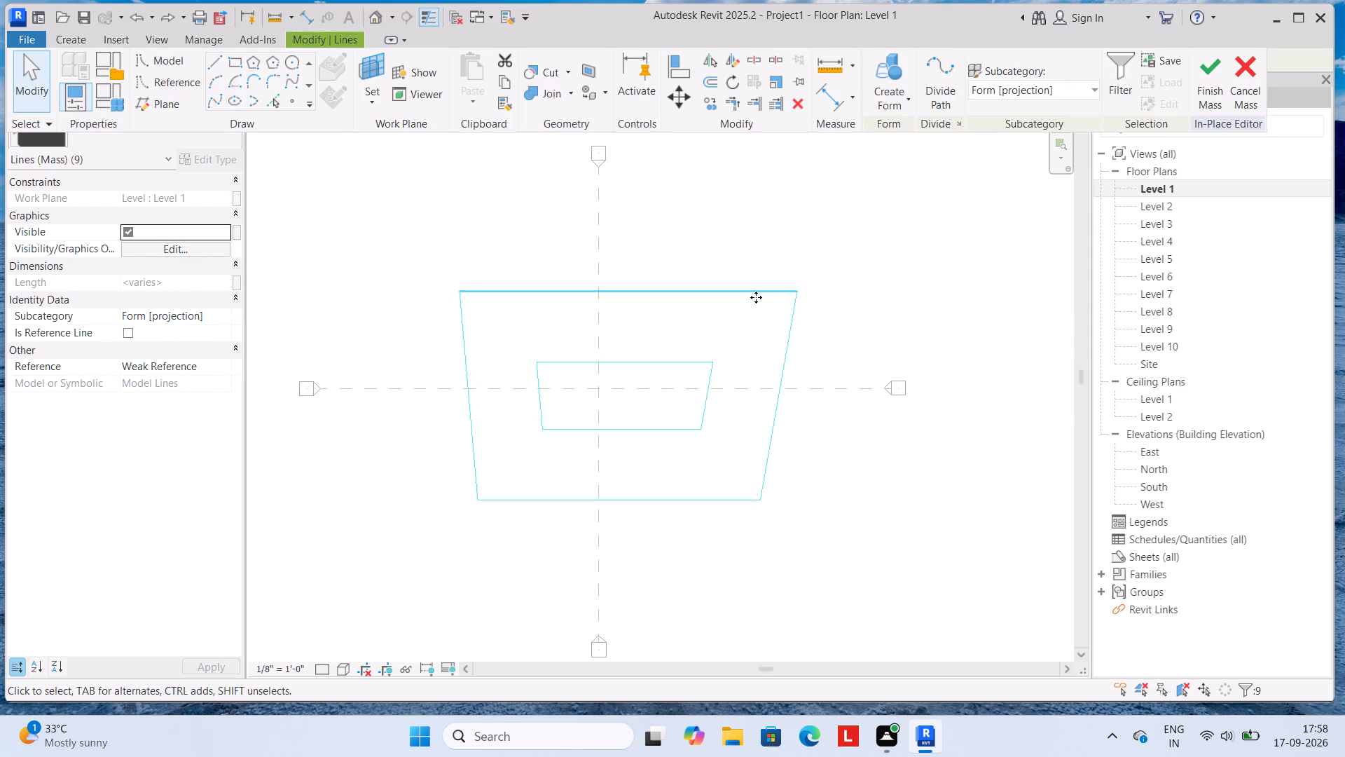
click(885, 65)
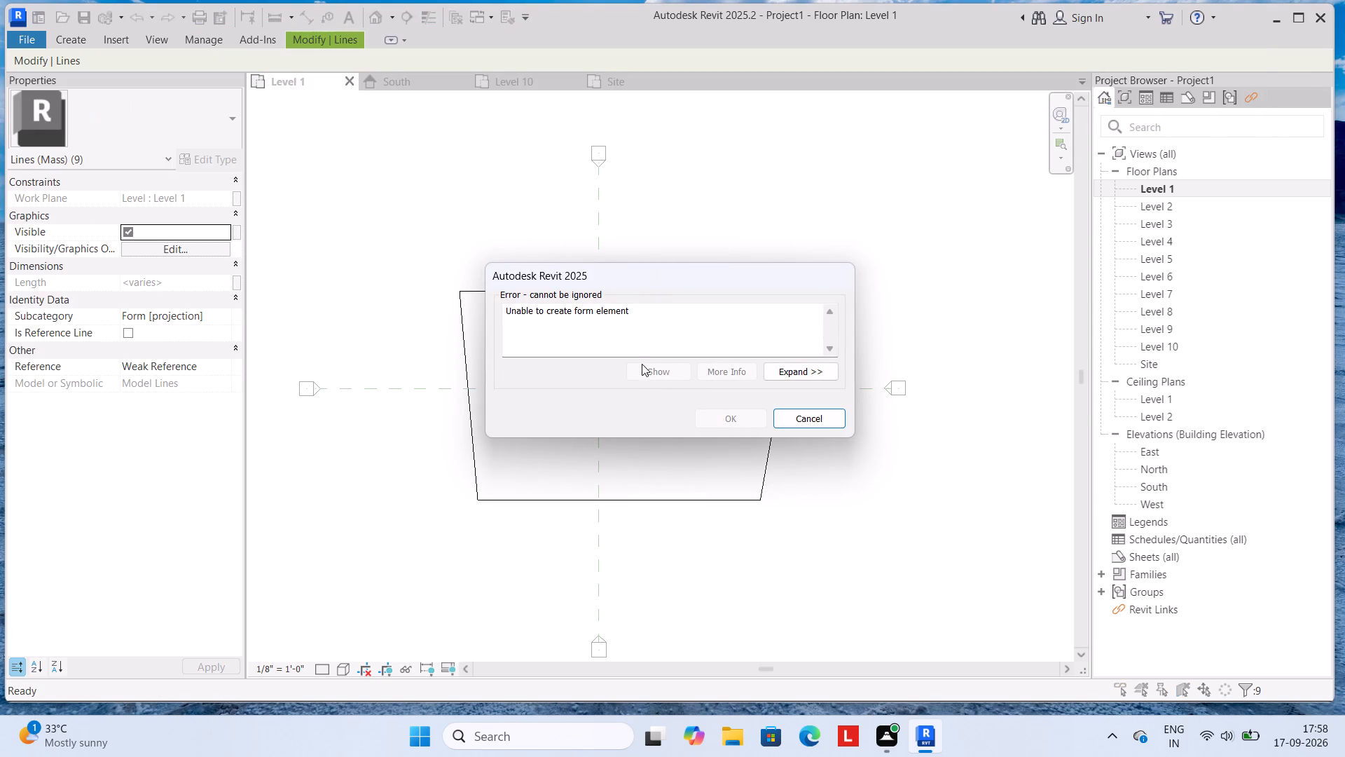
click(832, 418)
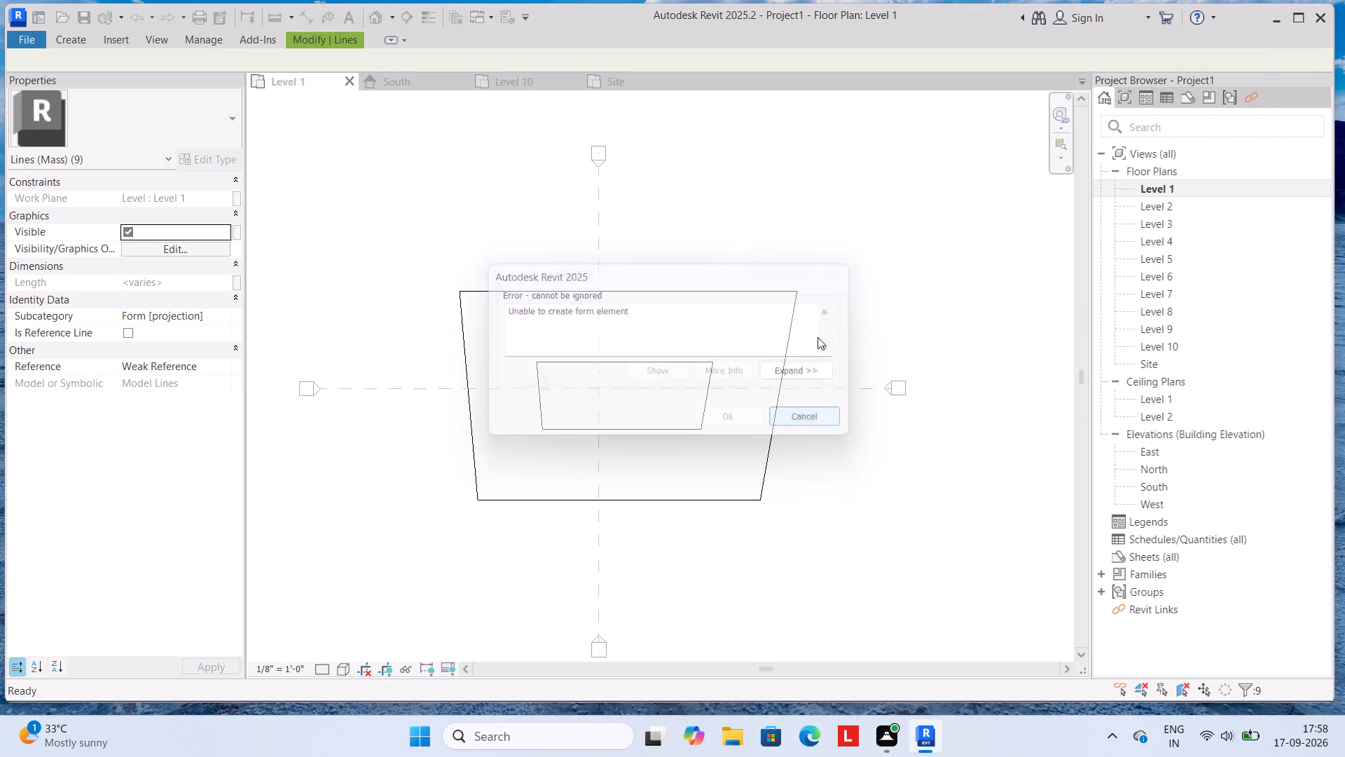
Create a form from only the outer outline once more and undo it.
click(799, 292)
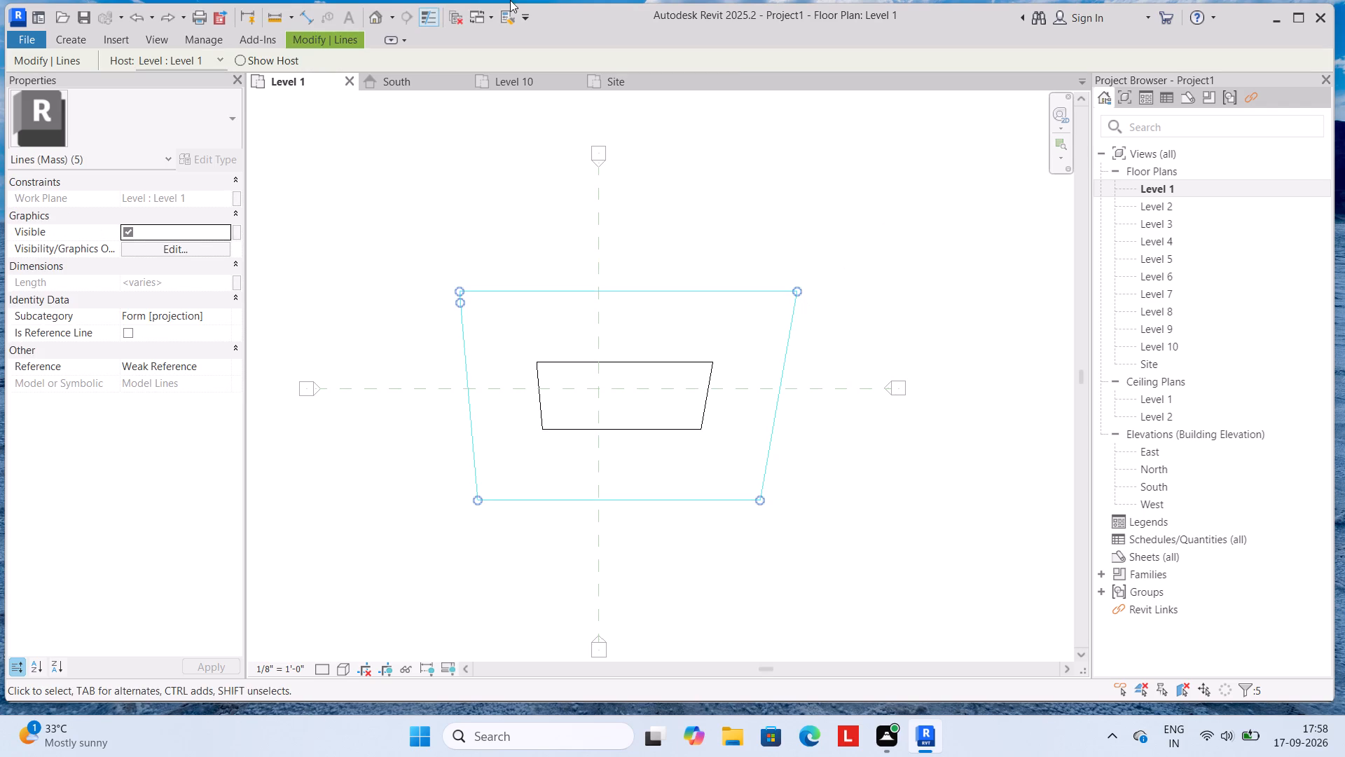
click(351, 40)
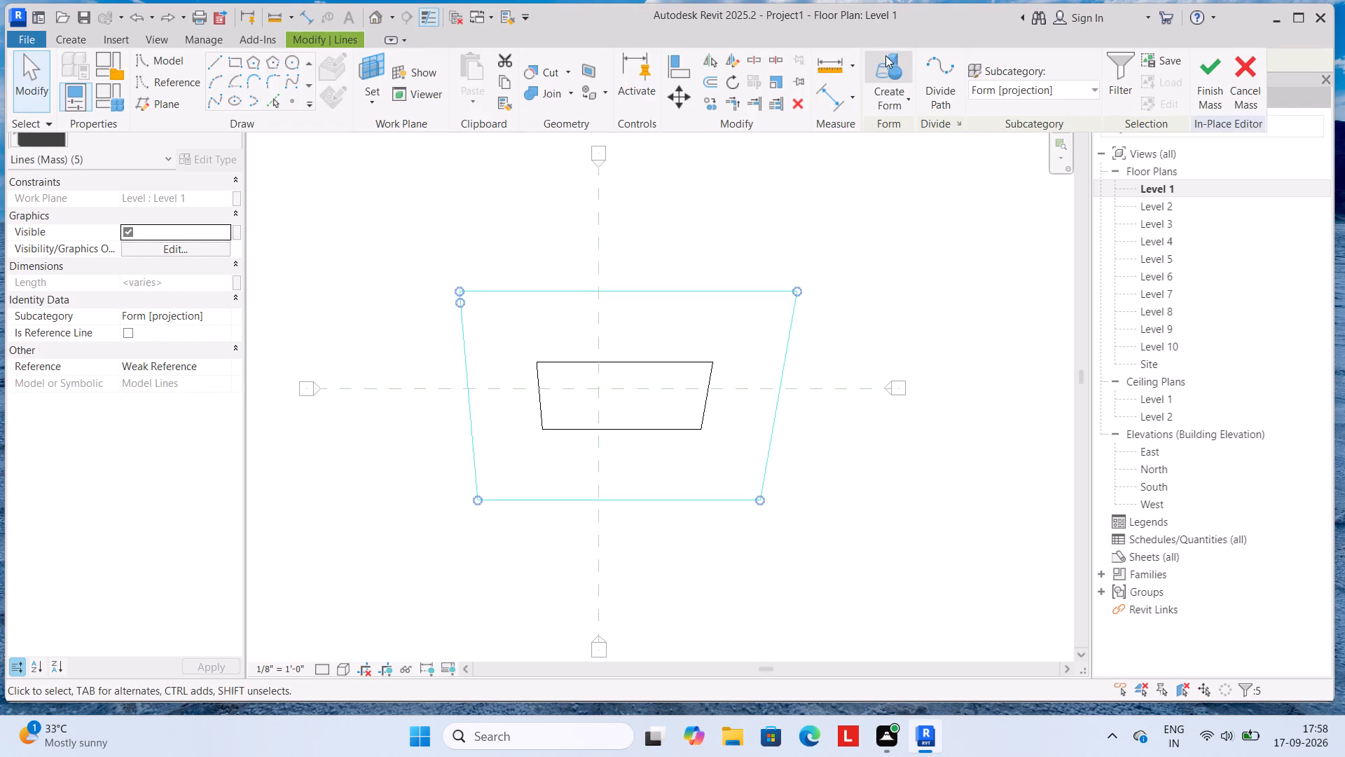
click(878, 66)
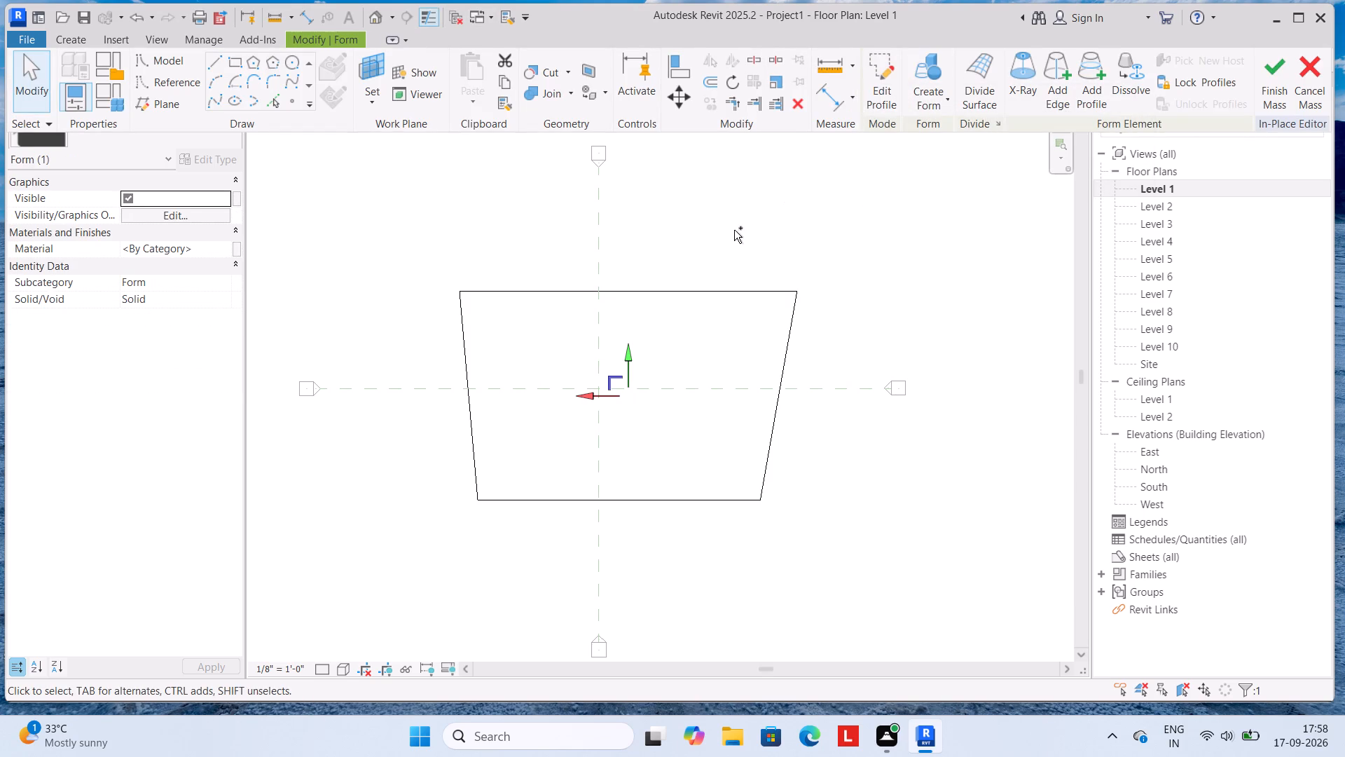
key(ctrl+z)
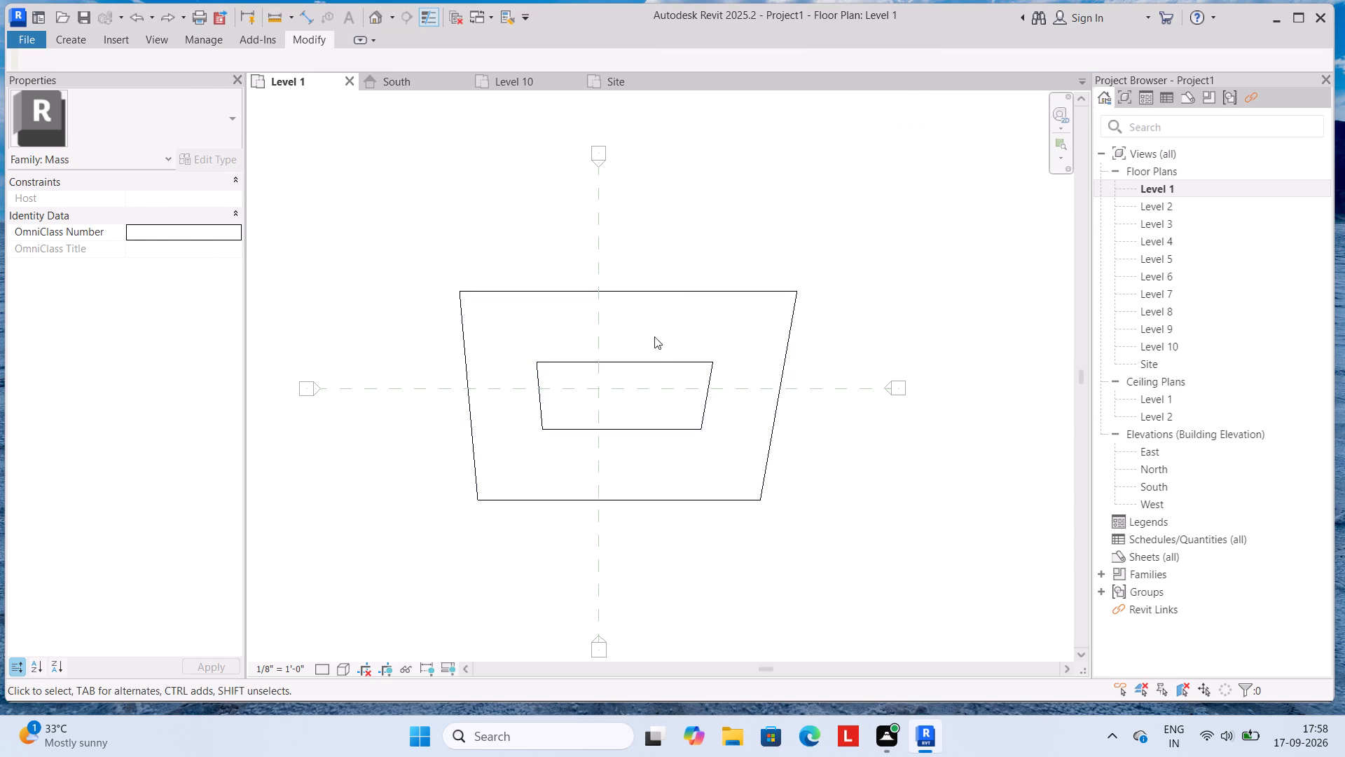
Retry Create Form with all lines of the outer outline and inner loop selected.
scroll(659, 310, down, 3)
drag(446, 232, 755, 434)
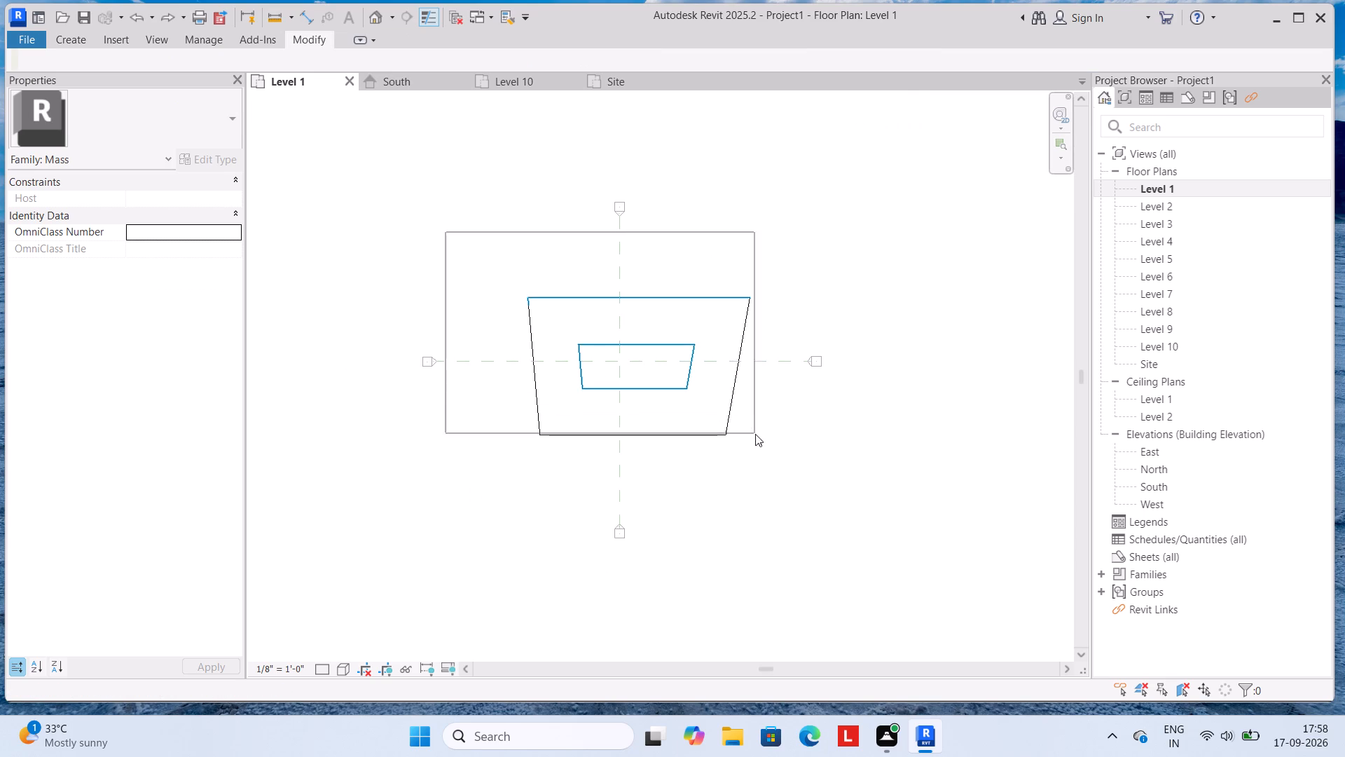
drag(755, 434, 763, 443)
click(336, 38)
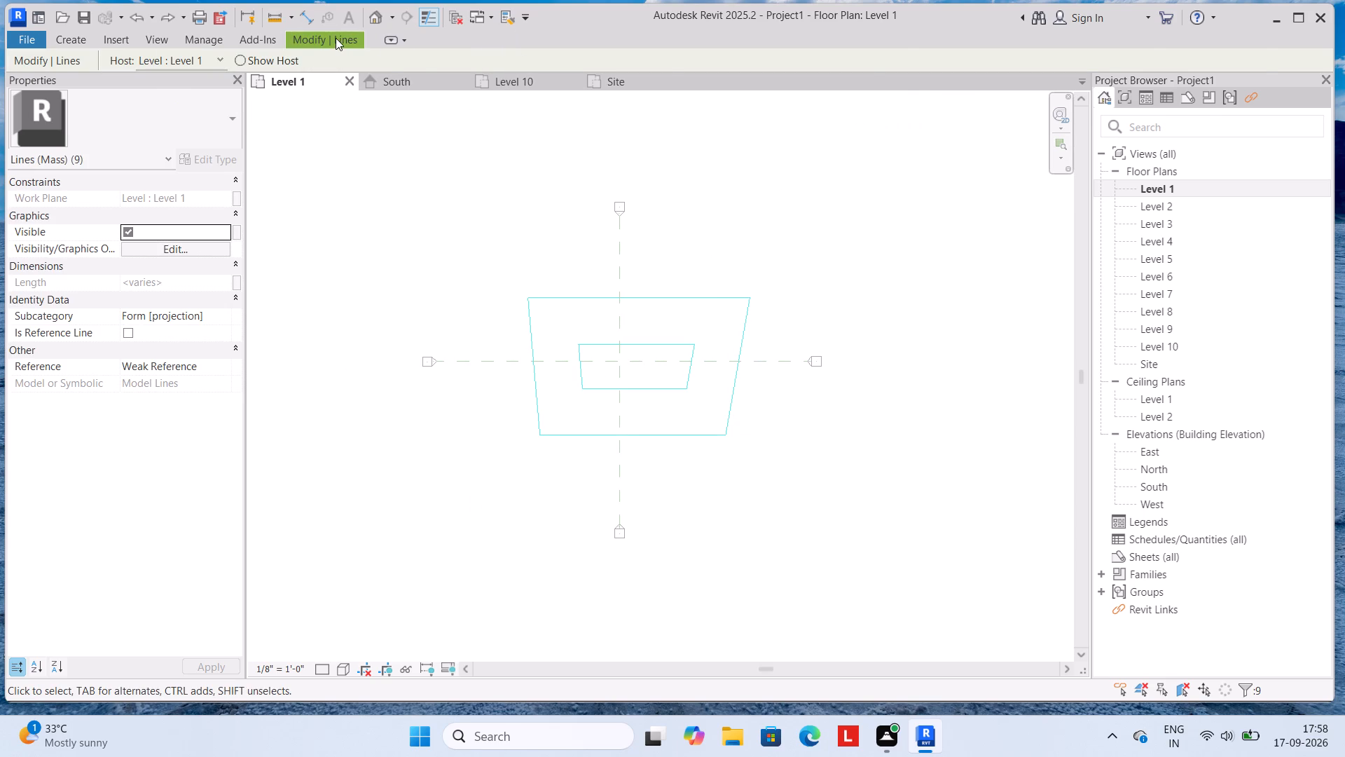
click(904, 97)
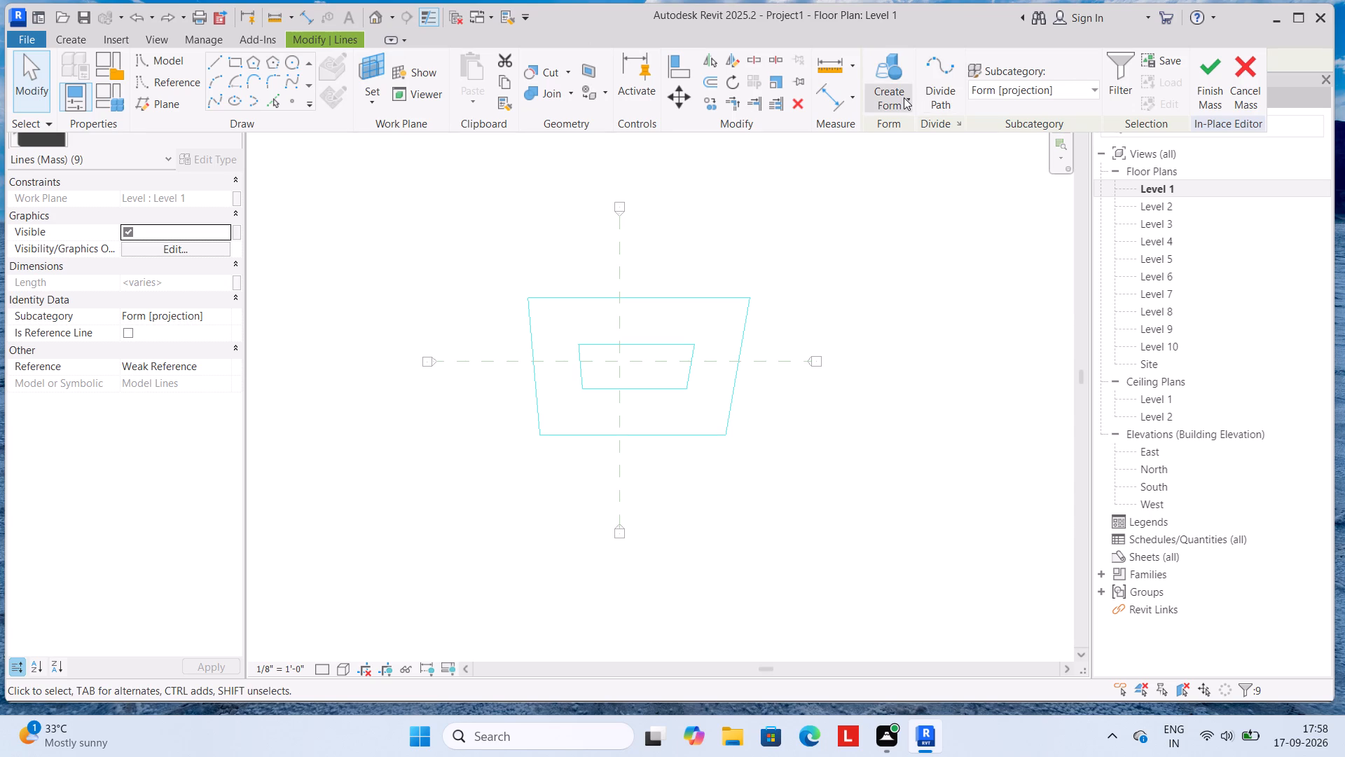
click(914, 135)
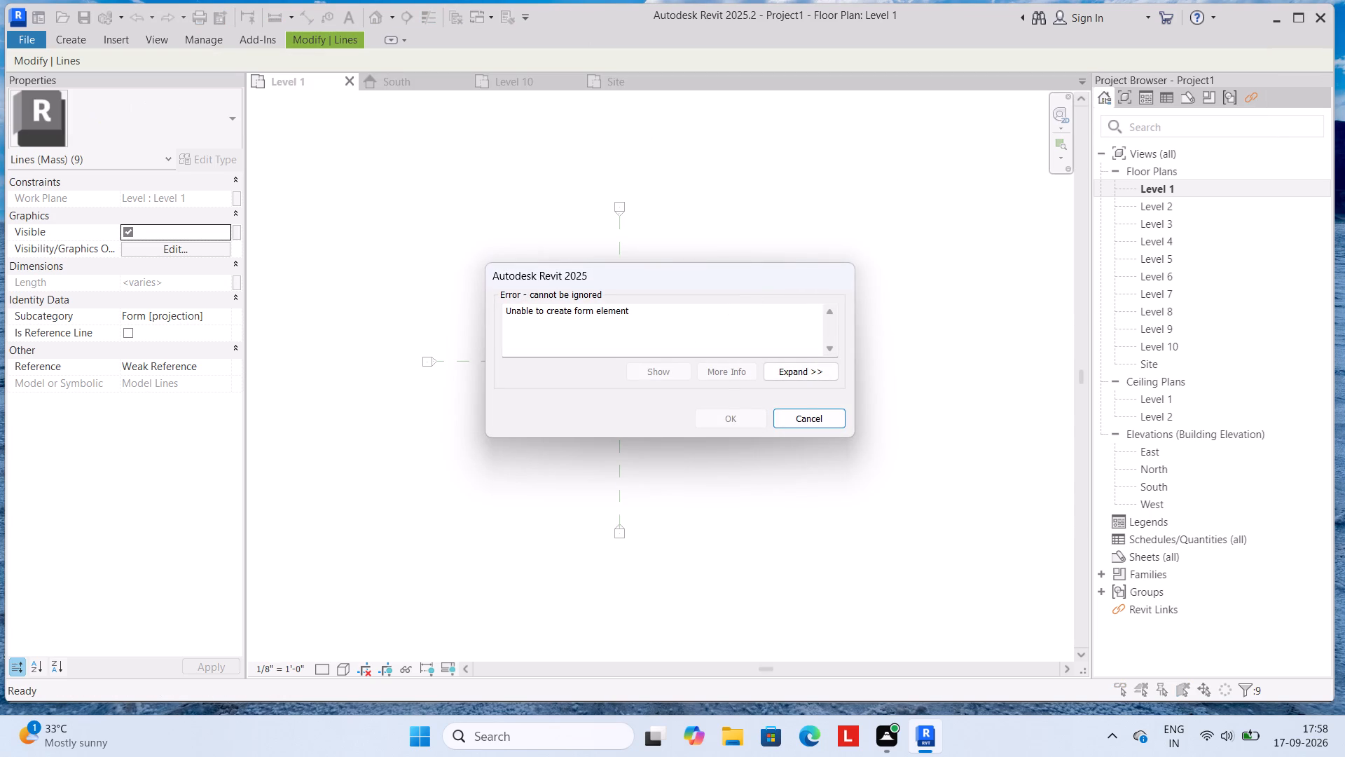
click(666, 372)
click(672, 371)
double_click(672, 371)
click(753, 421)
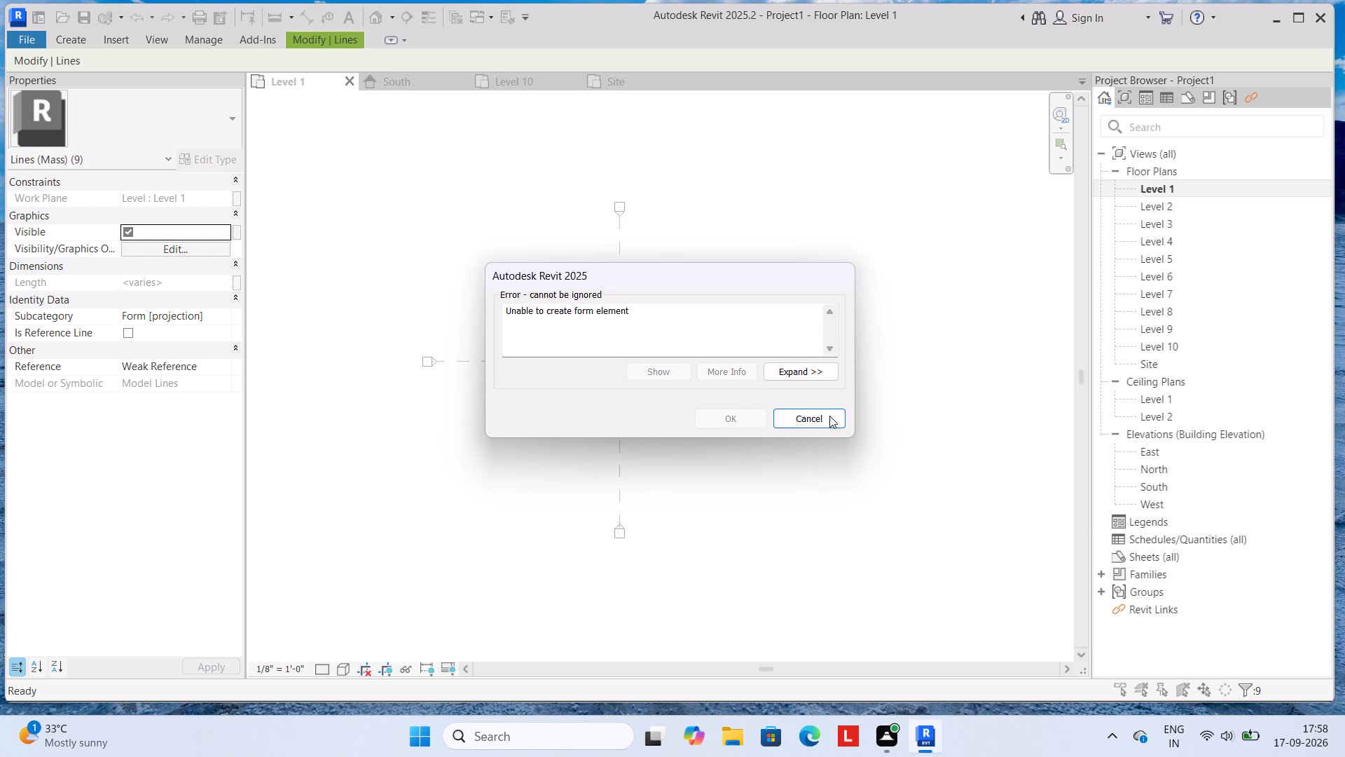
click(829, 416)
Trim the outer outline's left slanted side and top side to a corner with Trim/Extend to Corner.
scroll(566, 278, up, 10)
scroll(582, 261, down, 2)
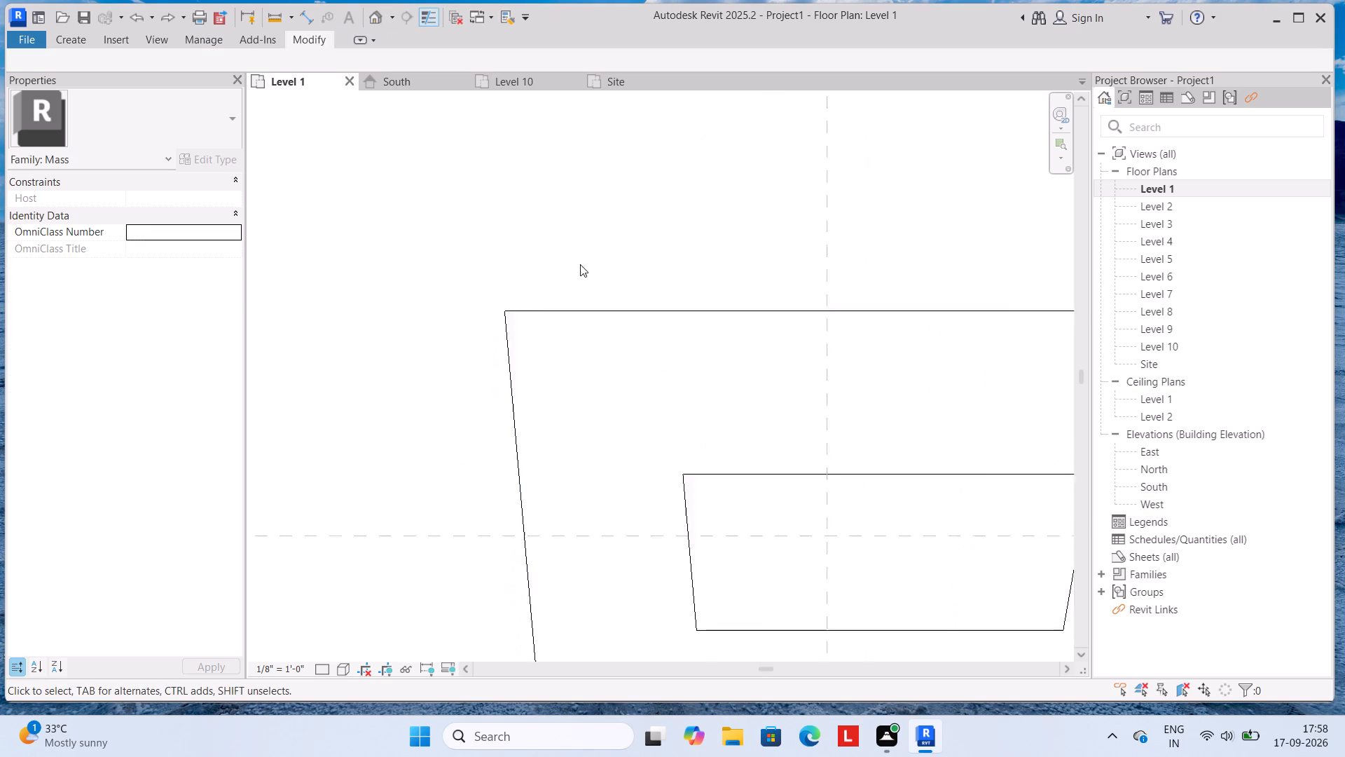
scroll(580, 264, down, 1)
click(301, 27)
double_click(303, 32)
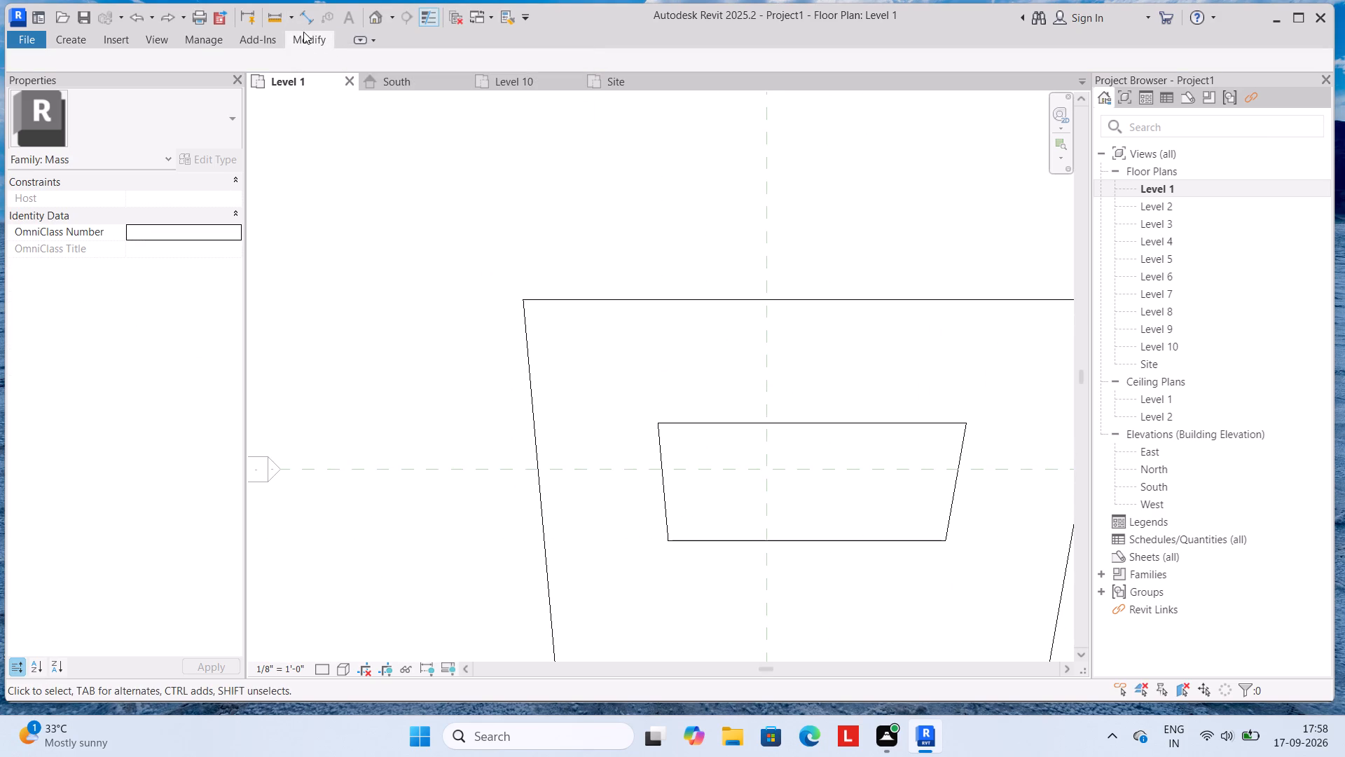
click(305, 38)
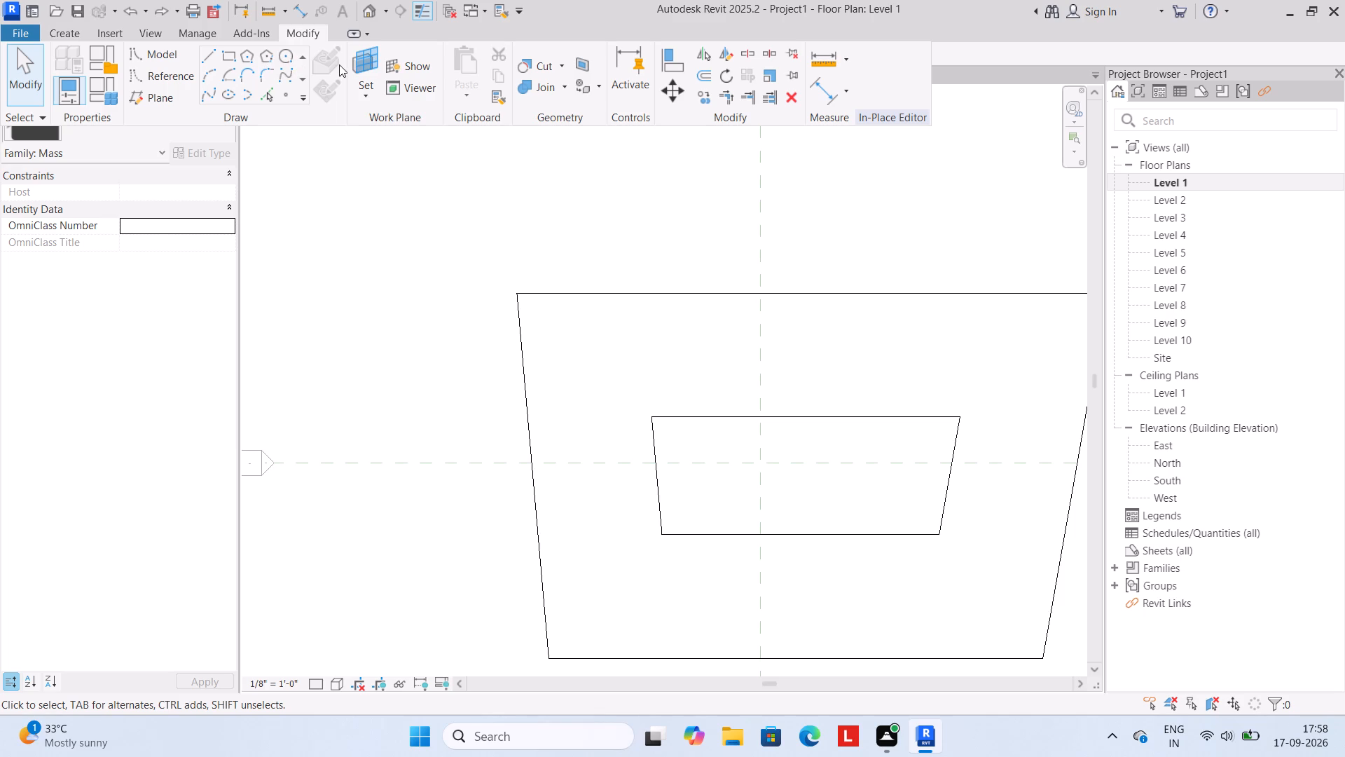
click(731, 95)
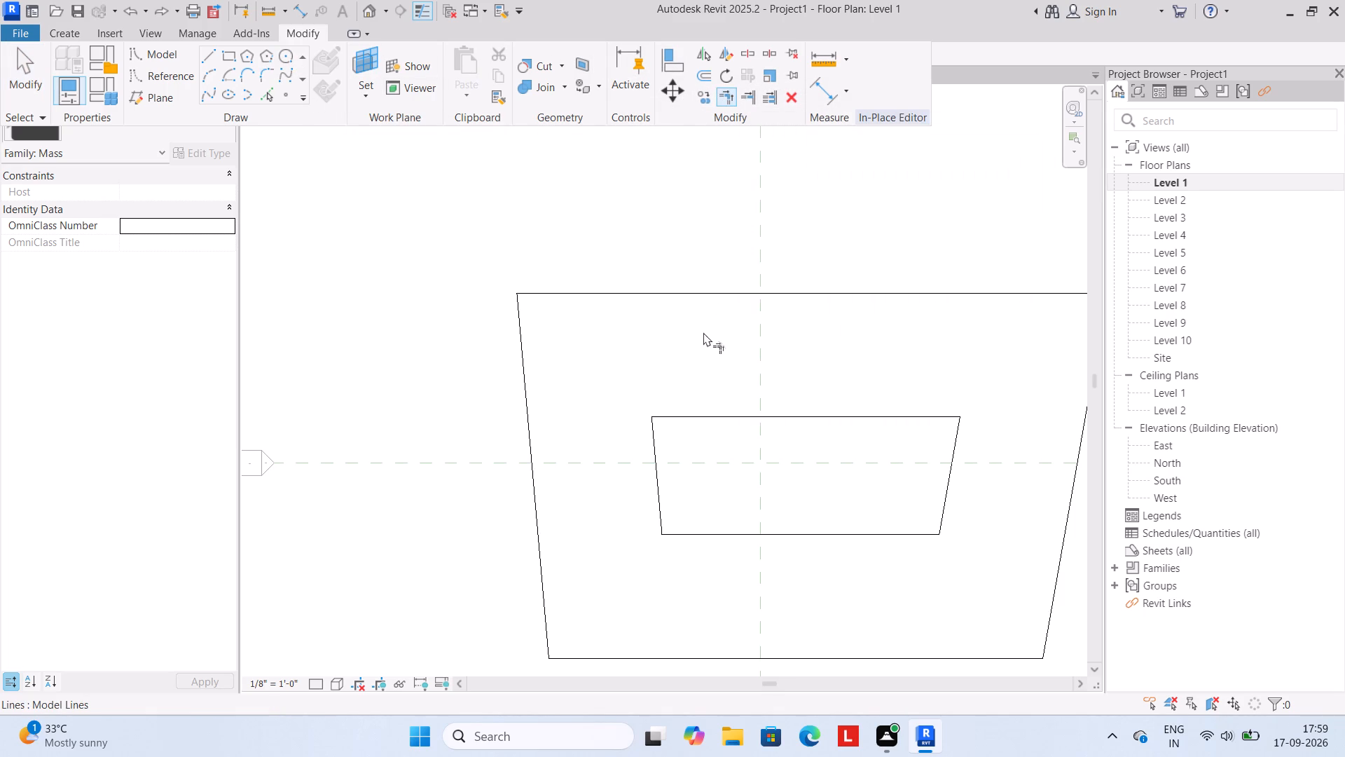
click(522, 326)
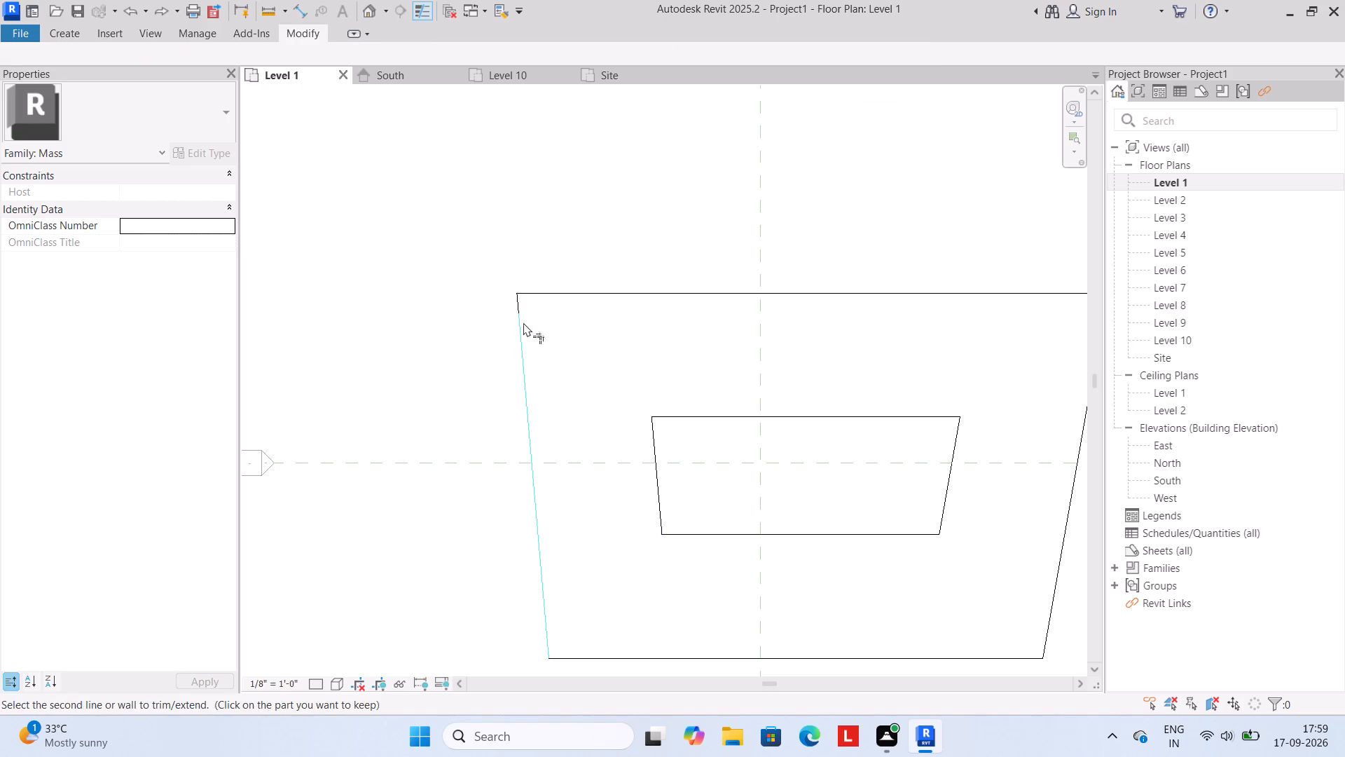
click(539, 298)
scroll(553, 311, down, 4)
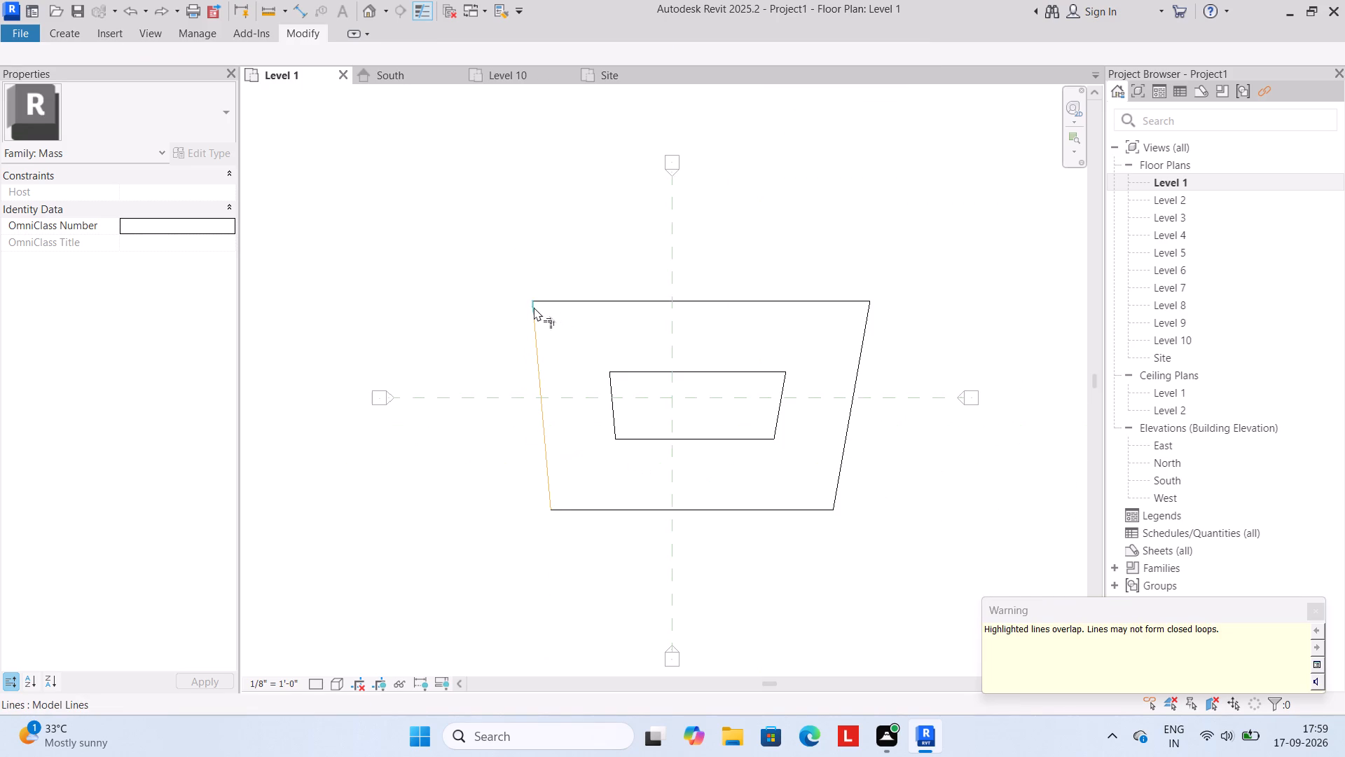
key(Escape)
scroll(528, 289, up, 4)
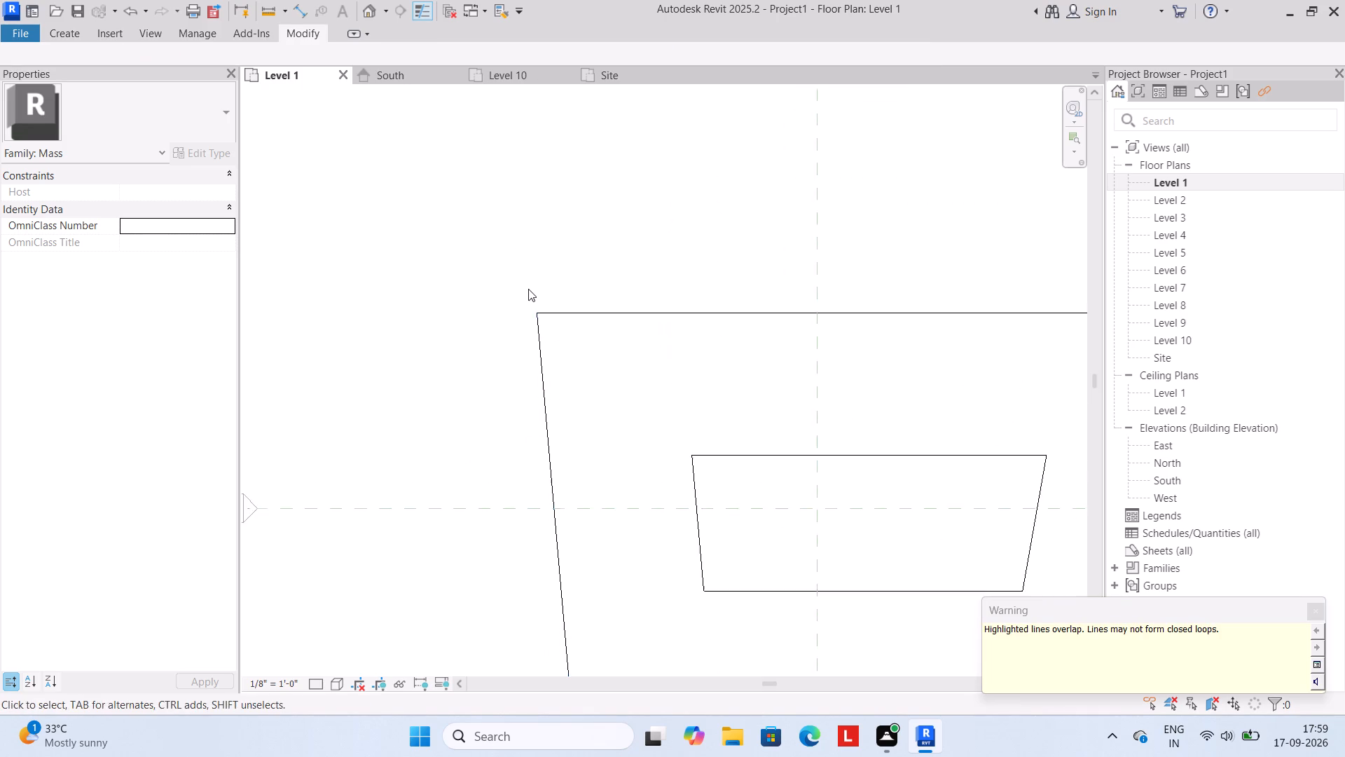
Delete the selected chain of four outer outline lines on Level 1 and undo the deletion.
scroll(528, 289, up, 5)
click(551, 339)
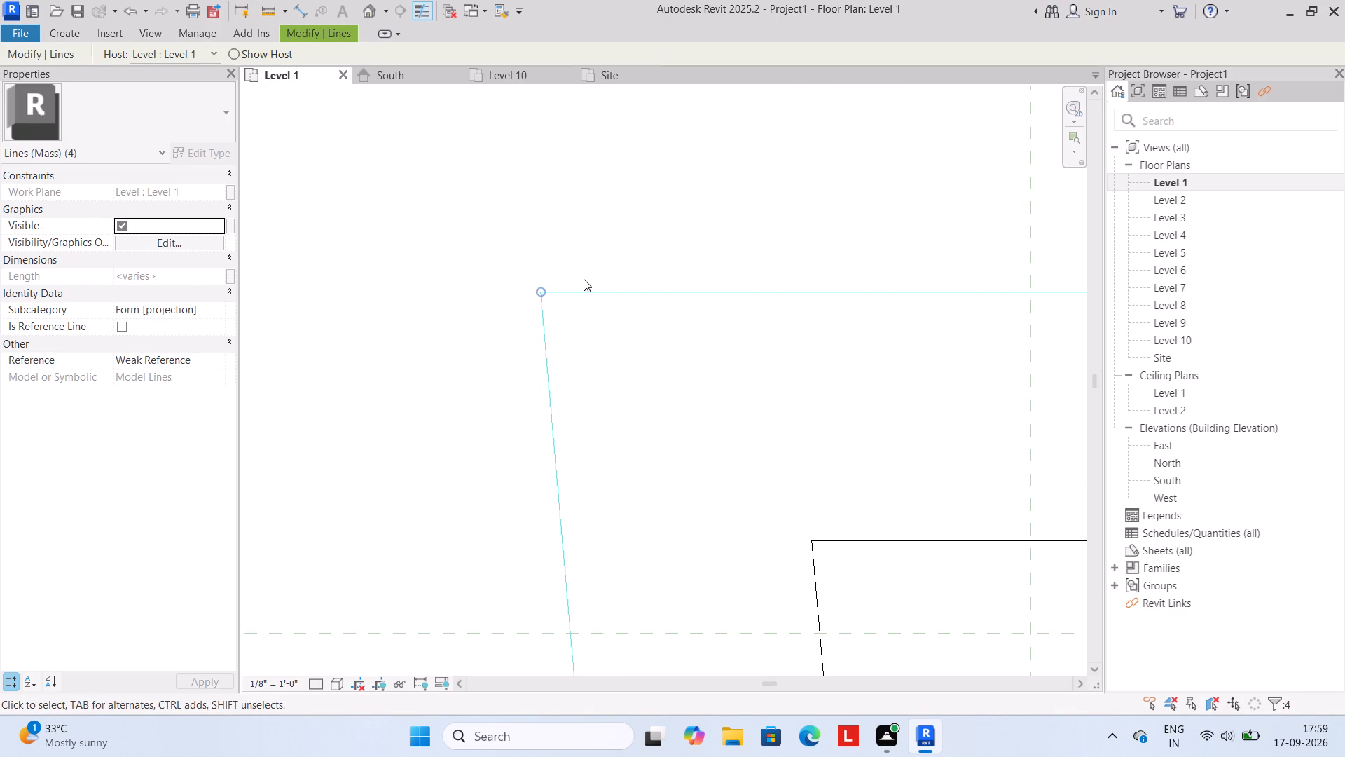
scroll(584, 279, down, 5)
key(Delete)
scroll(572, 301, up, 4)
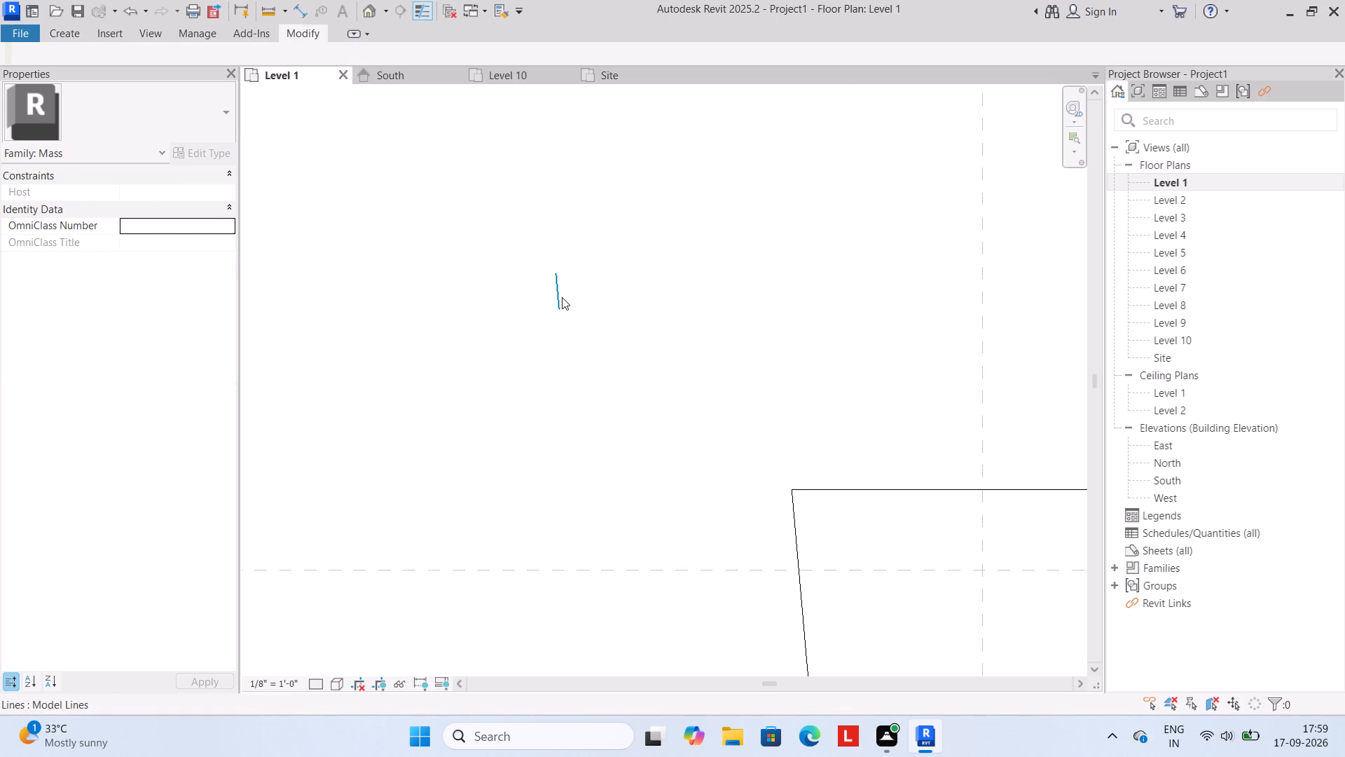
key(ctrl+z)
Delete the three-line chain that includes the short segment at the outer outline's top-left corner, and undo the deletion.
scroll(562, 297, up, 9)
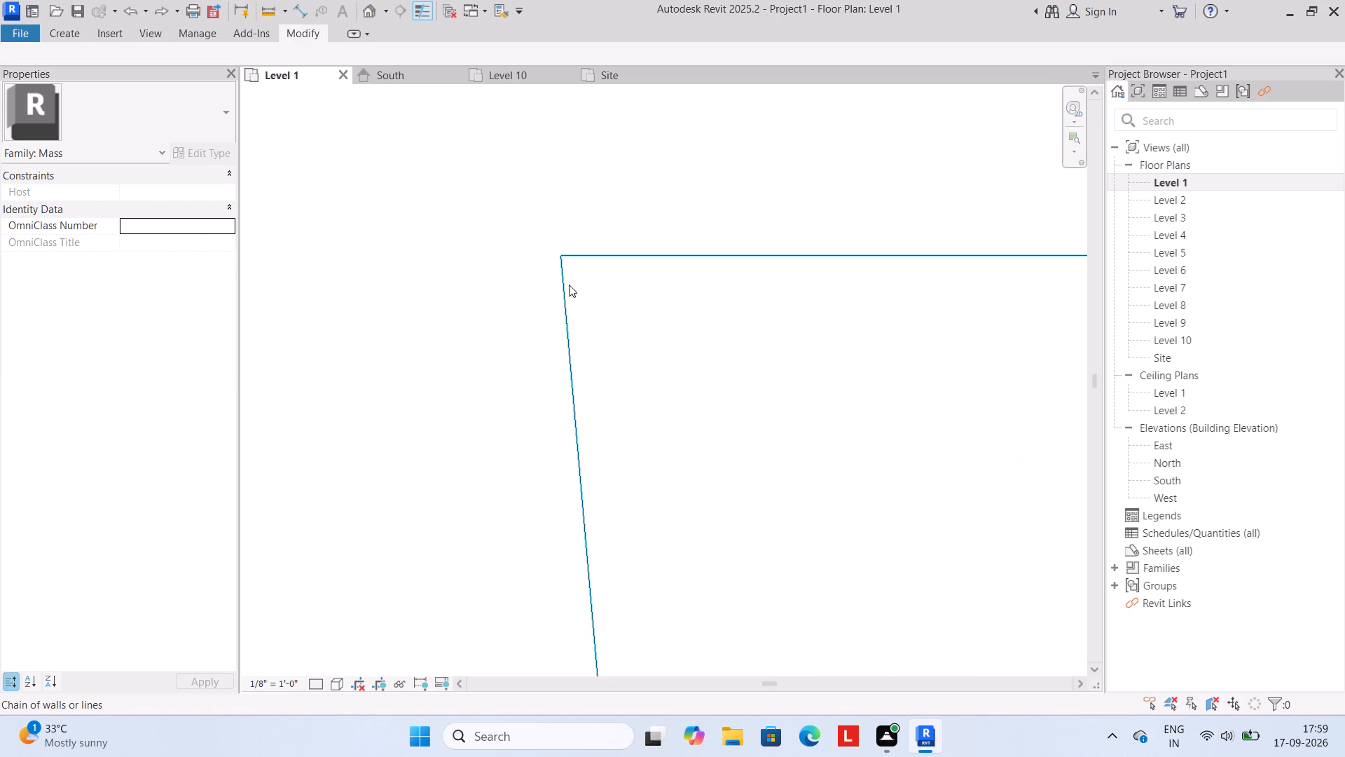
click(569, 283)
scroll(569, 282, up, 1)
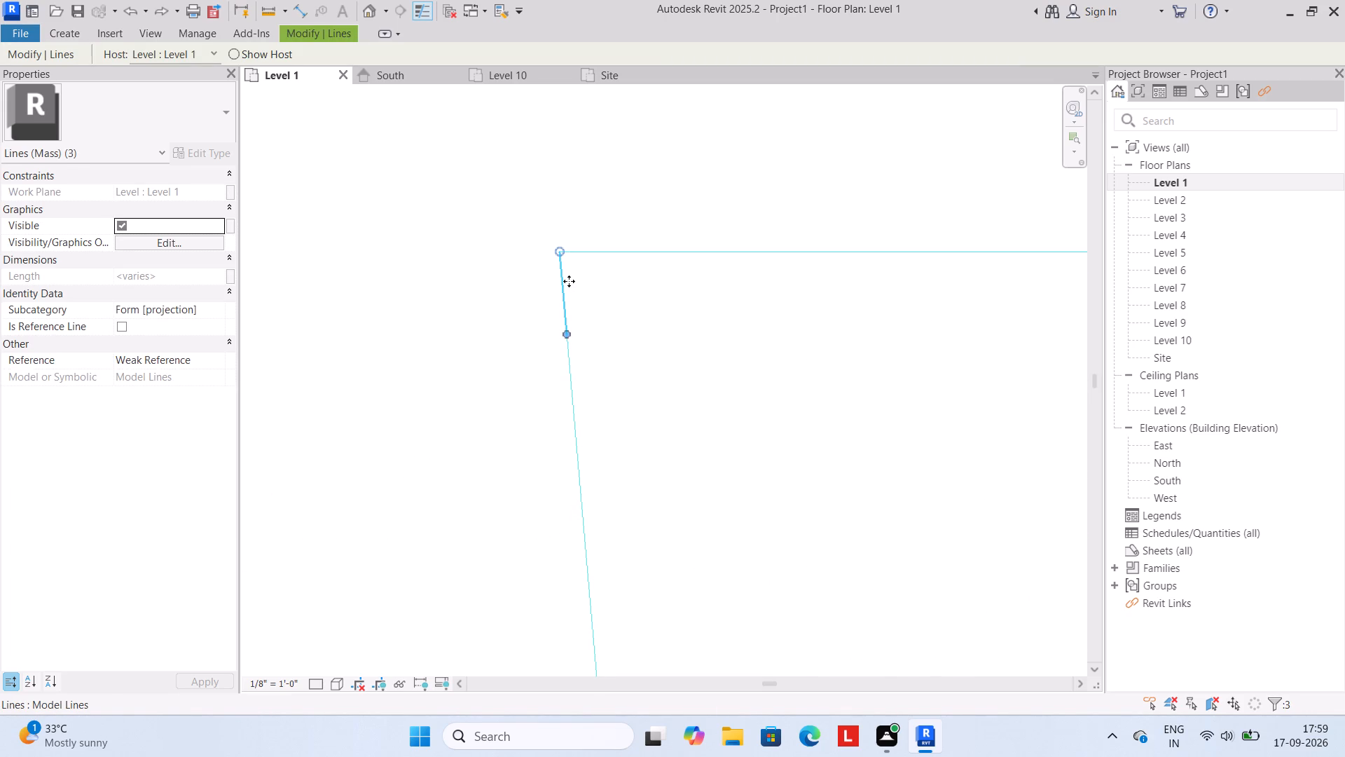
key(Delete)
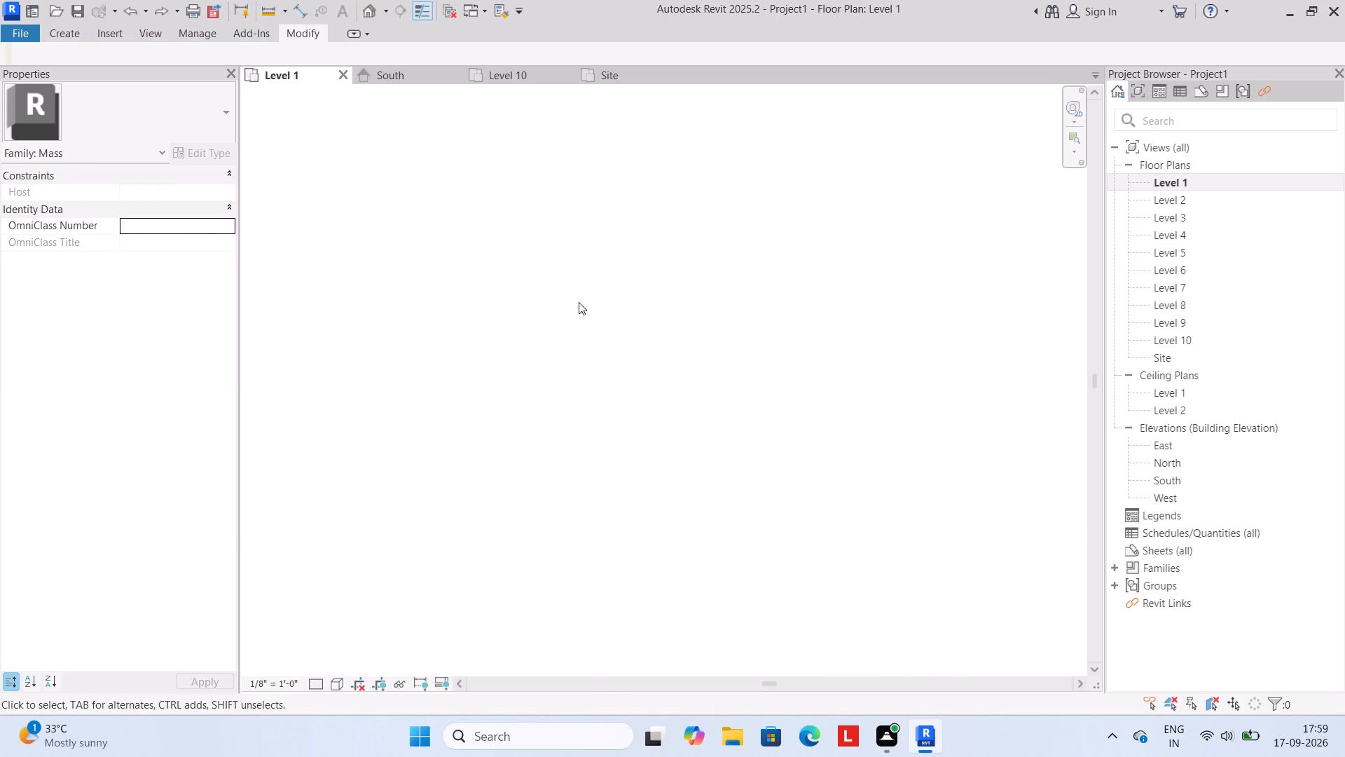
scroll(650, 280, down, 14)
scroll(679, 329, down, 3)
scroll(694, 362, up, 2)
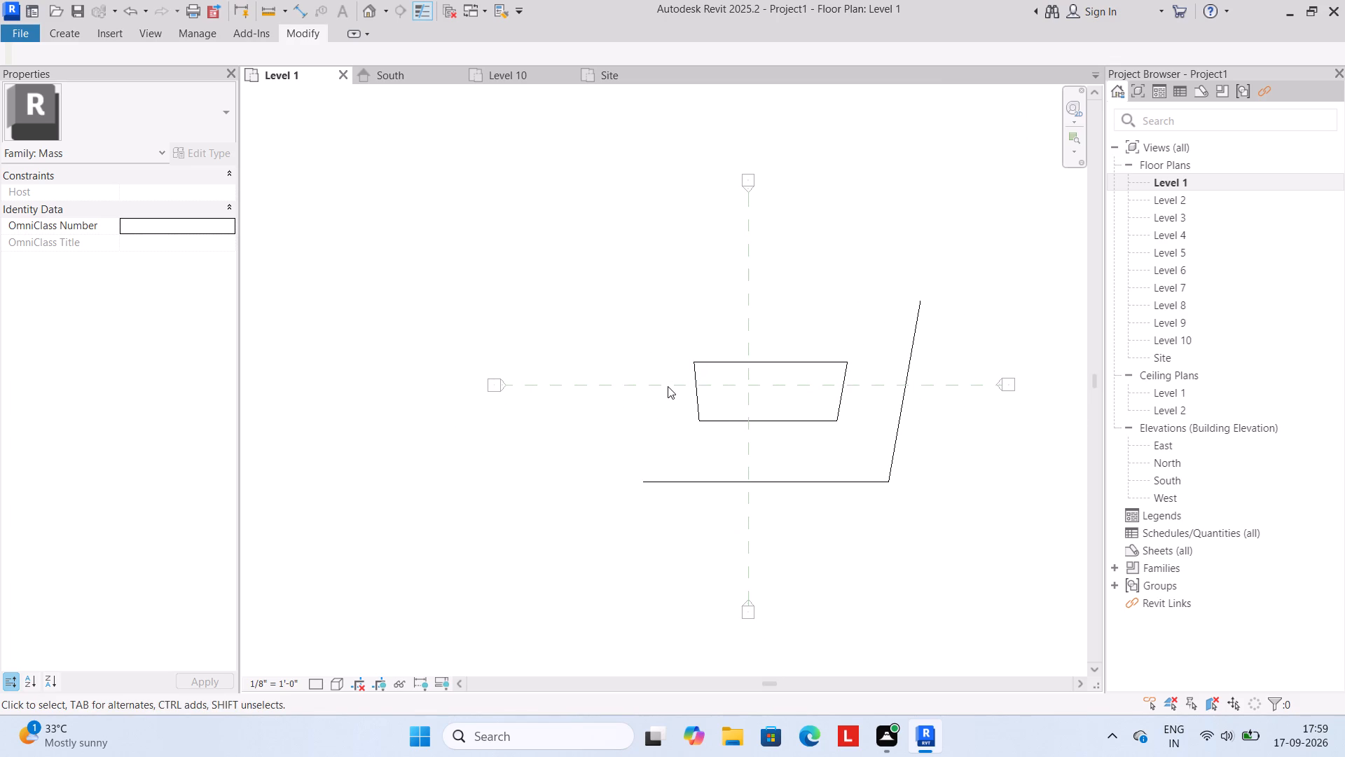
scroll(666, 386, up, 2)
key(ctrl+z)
Delete only the short overlapping line on the left slanted side at the outer outline's top-left corner.
scroll(613, 318, up, 3)
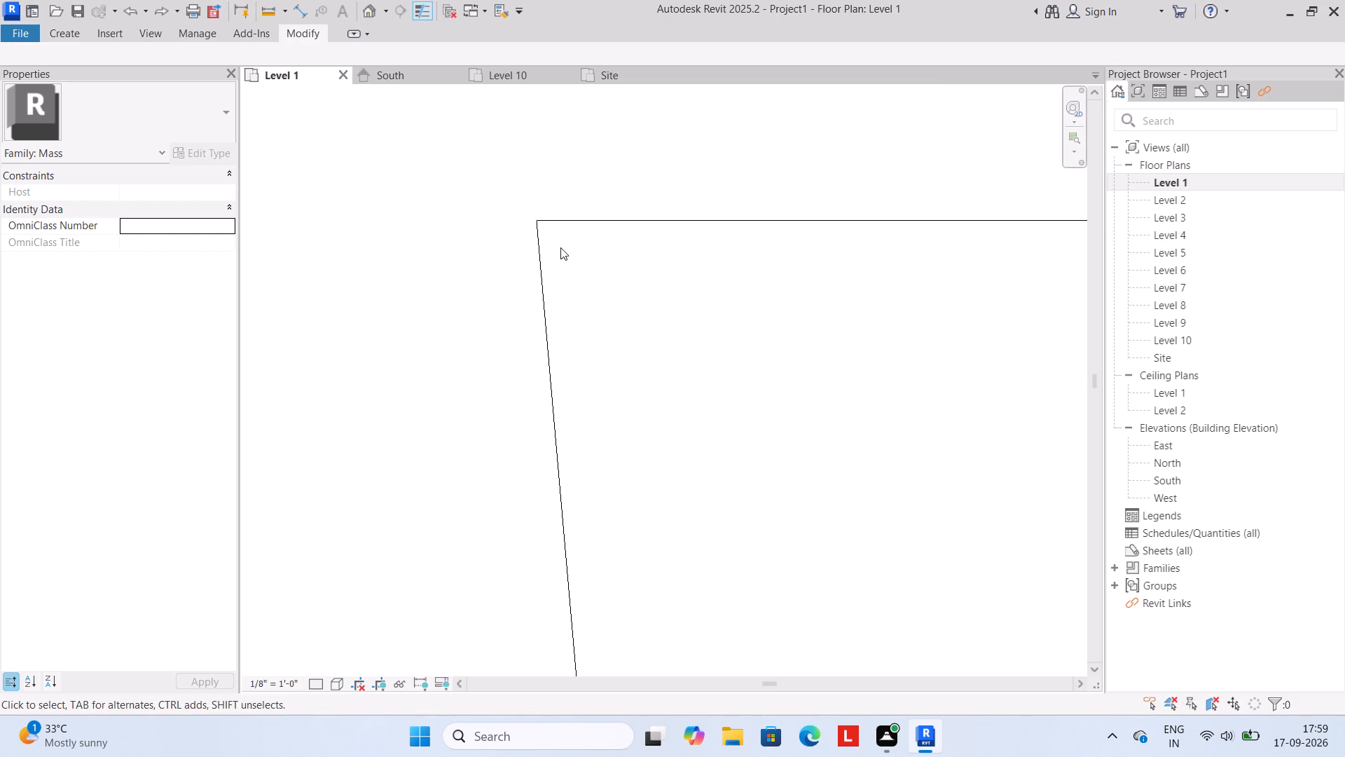
click(537, 247)
scroll(548, 249, down, 4)
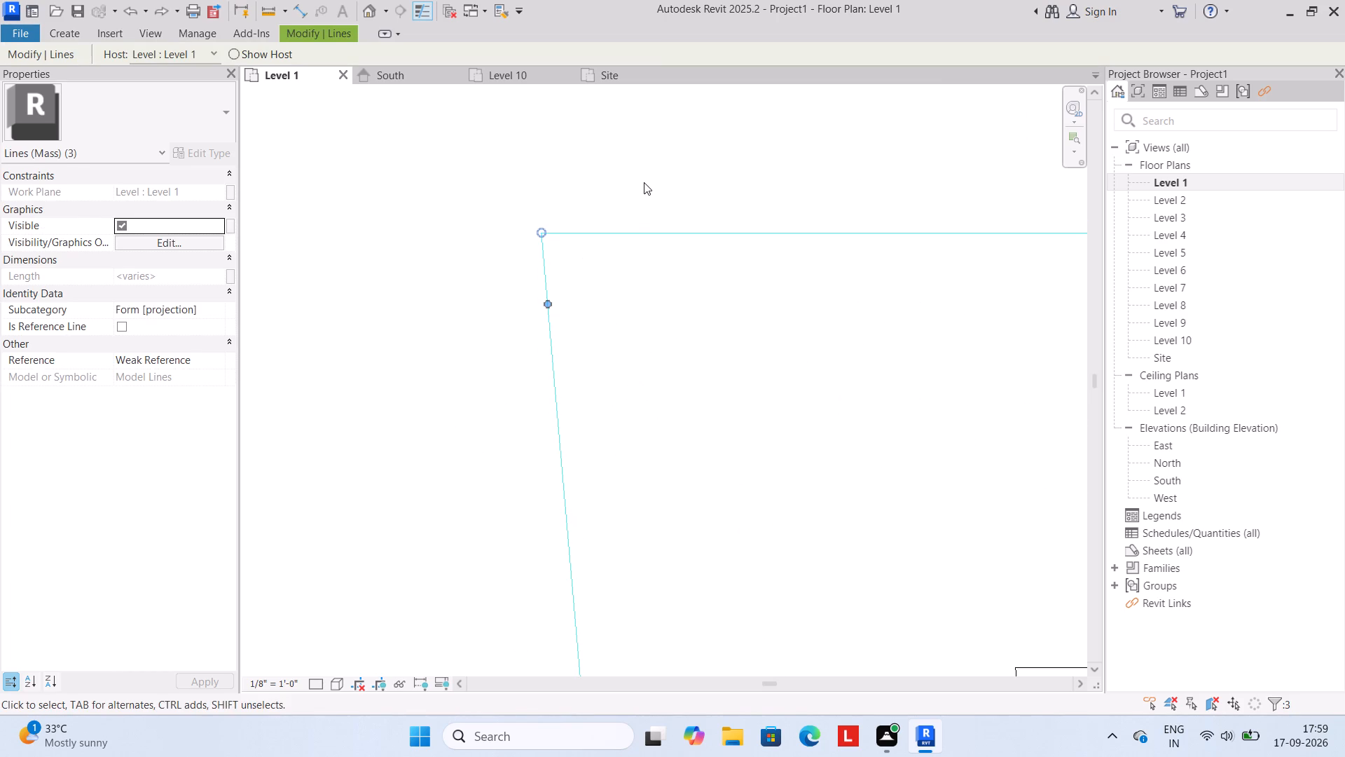
click(549, 263)
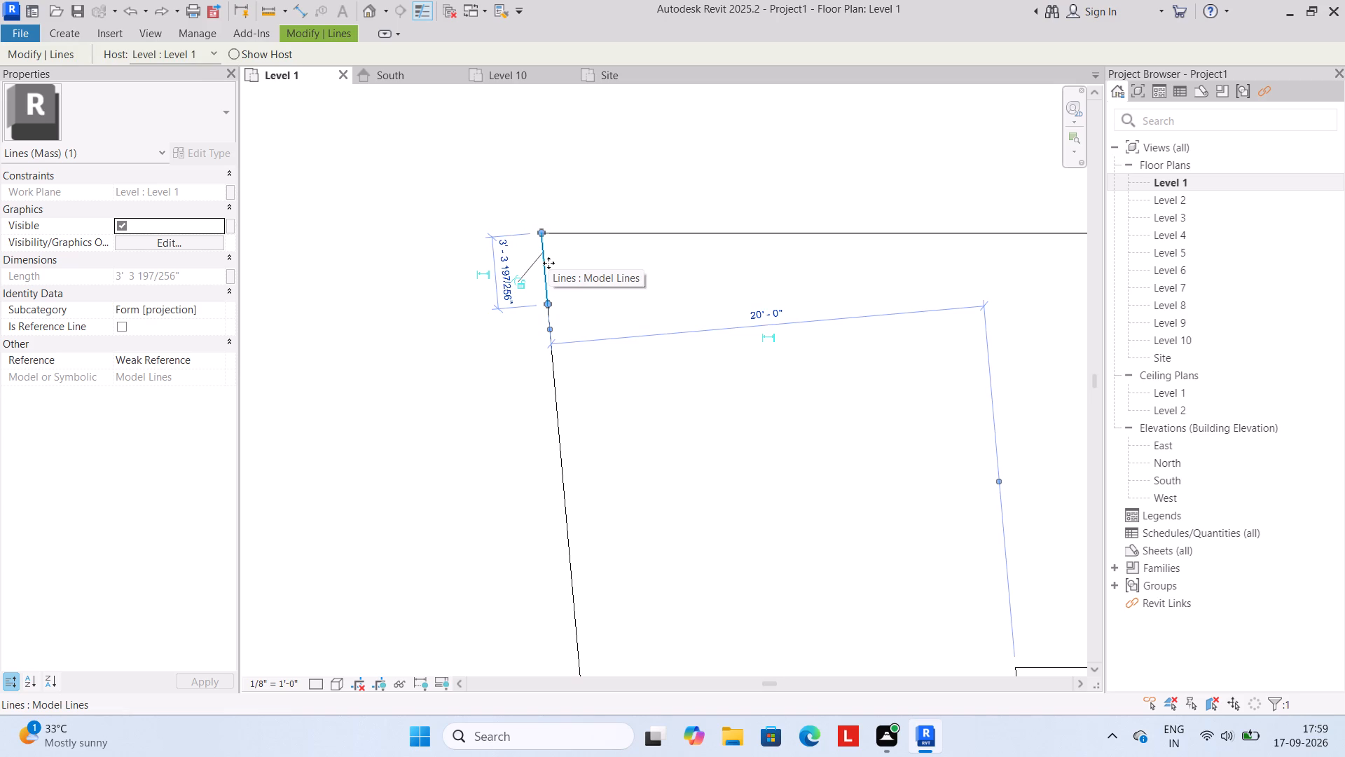
key(Delete)
scroll(549, 263, down, 3)
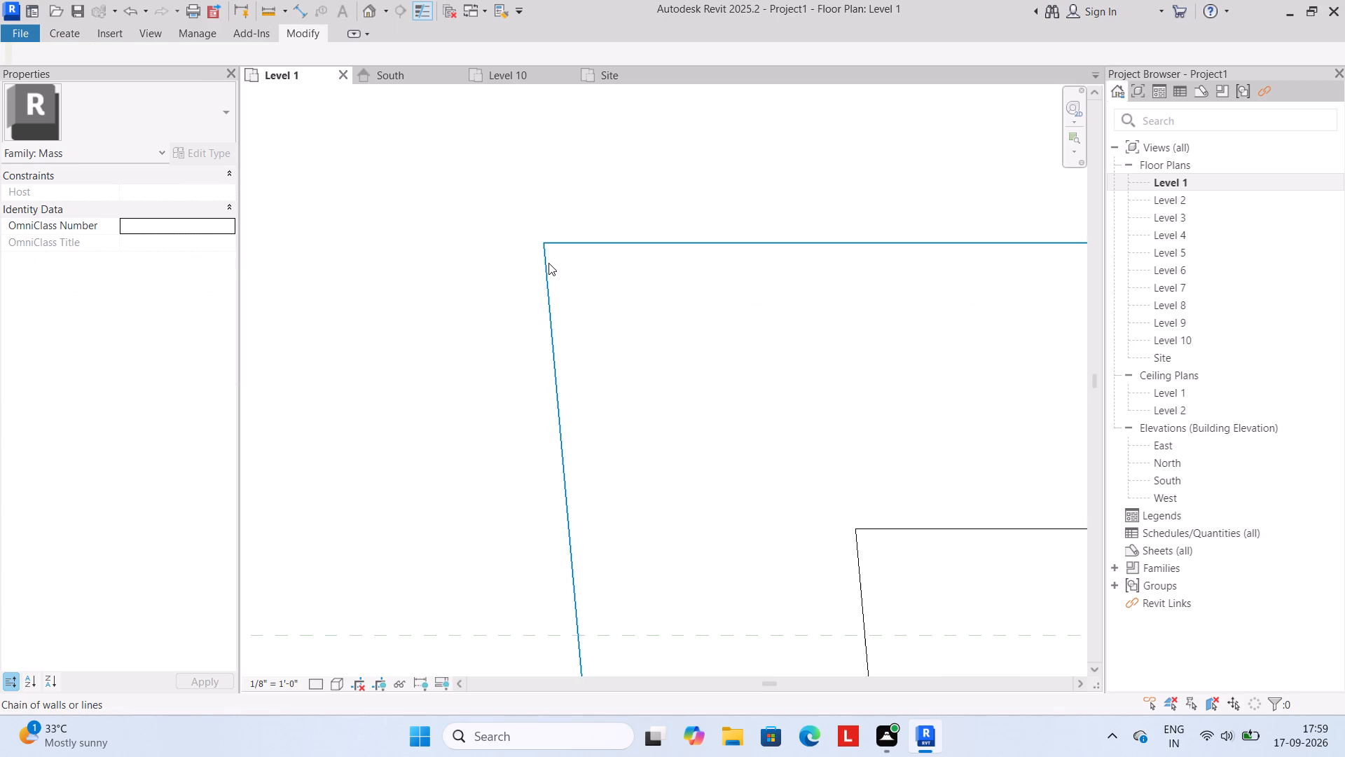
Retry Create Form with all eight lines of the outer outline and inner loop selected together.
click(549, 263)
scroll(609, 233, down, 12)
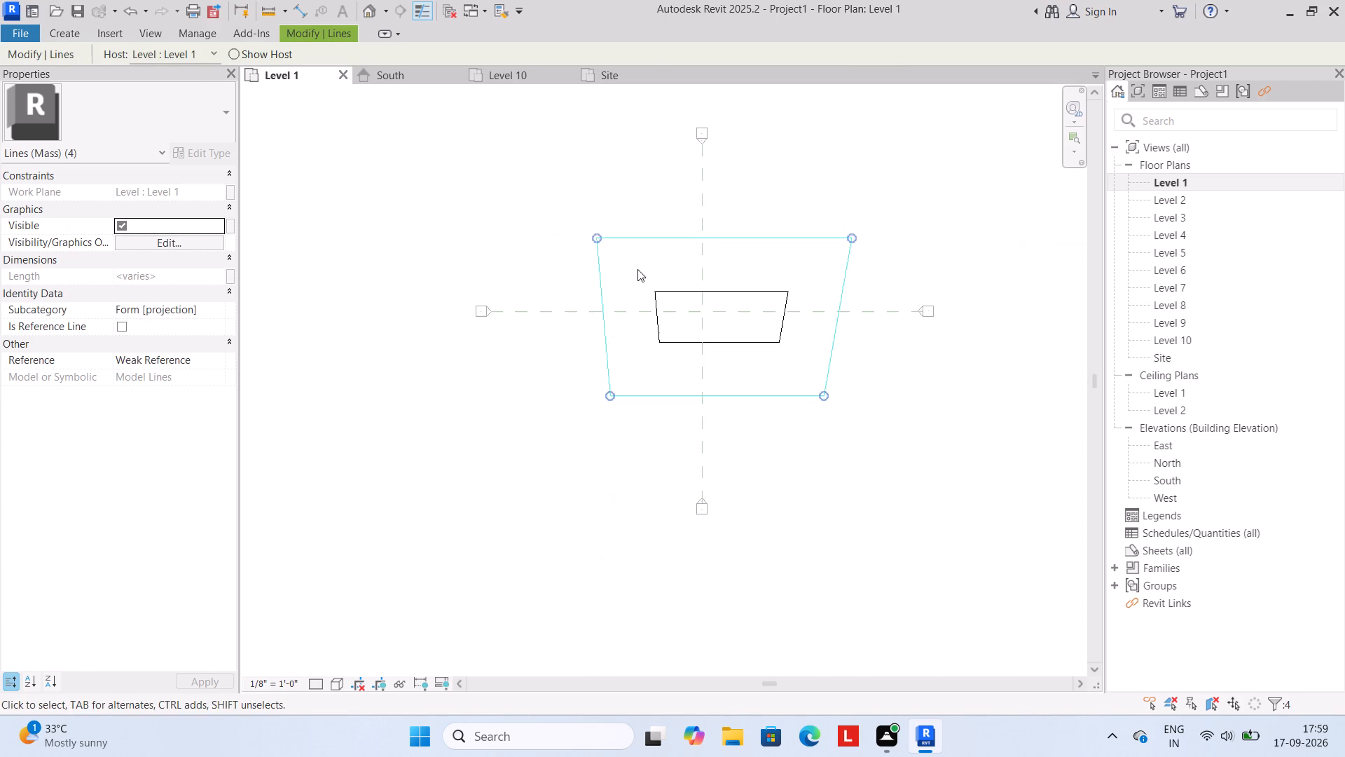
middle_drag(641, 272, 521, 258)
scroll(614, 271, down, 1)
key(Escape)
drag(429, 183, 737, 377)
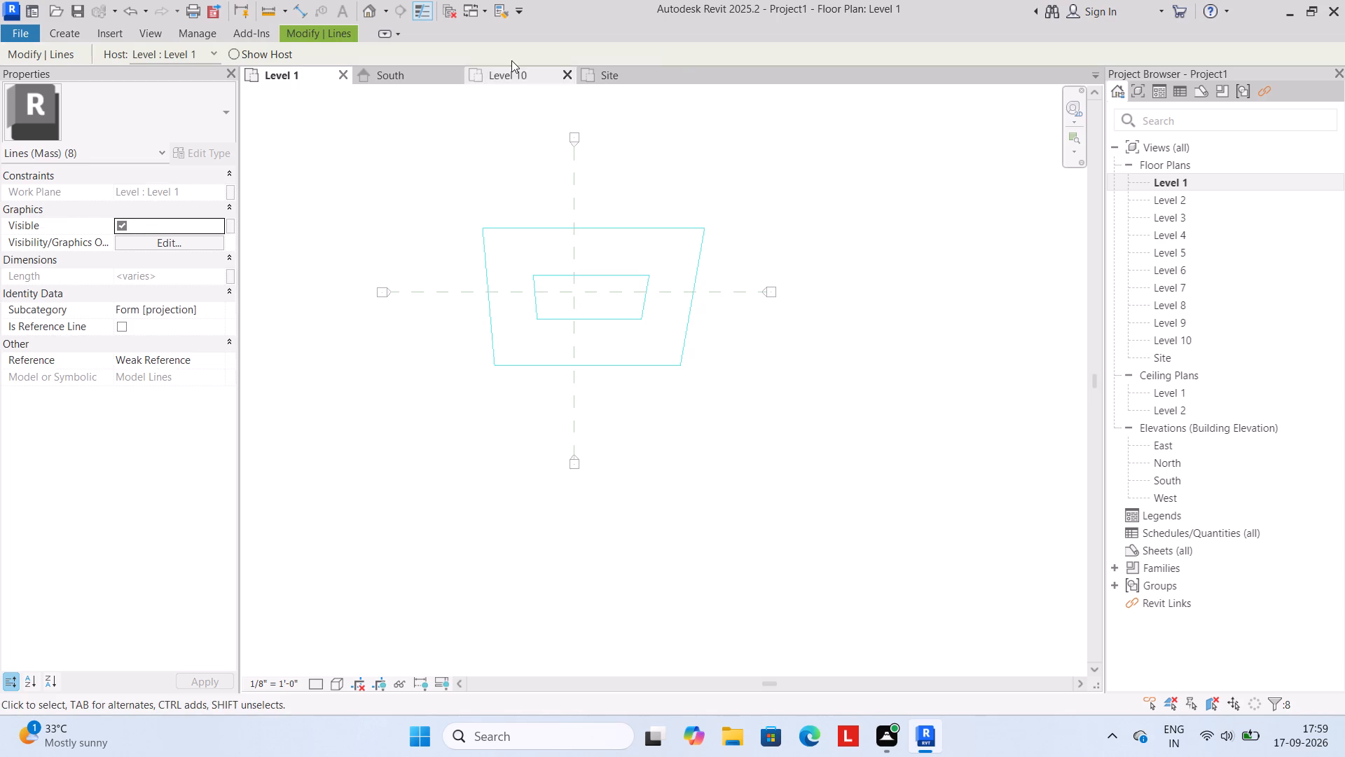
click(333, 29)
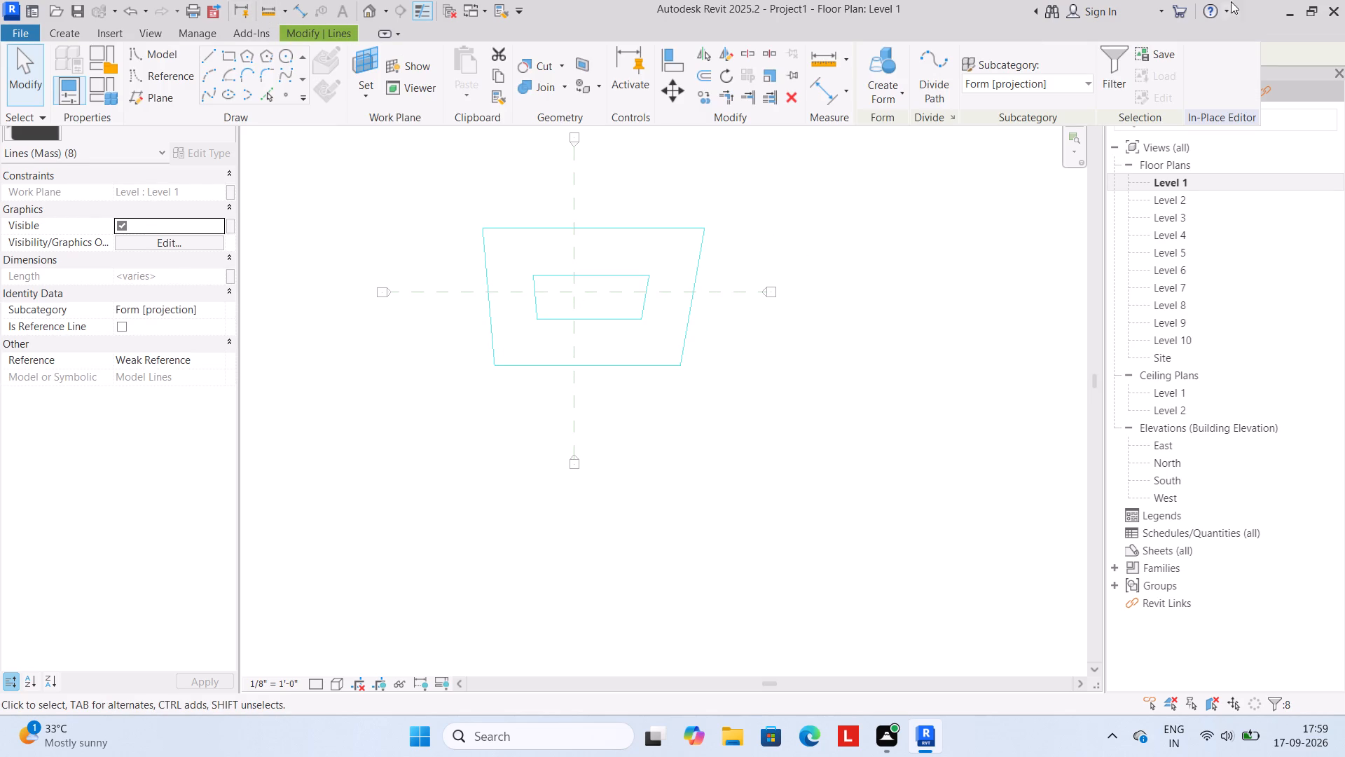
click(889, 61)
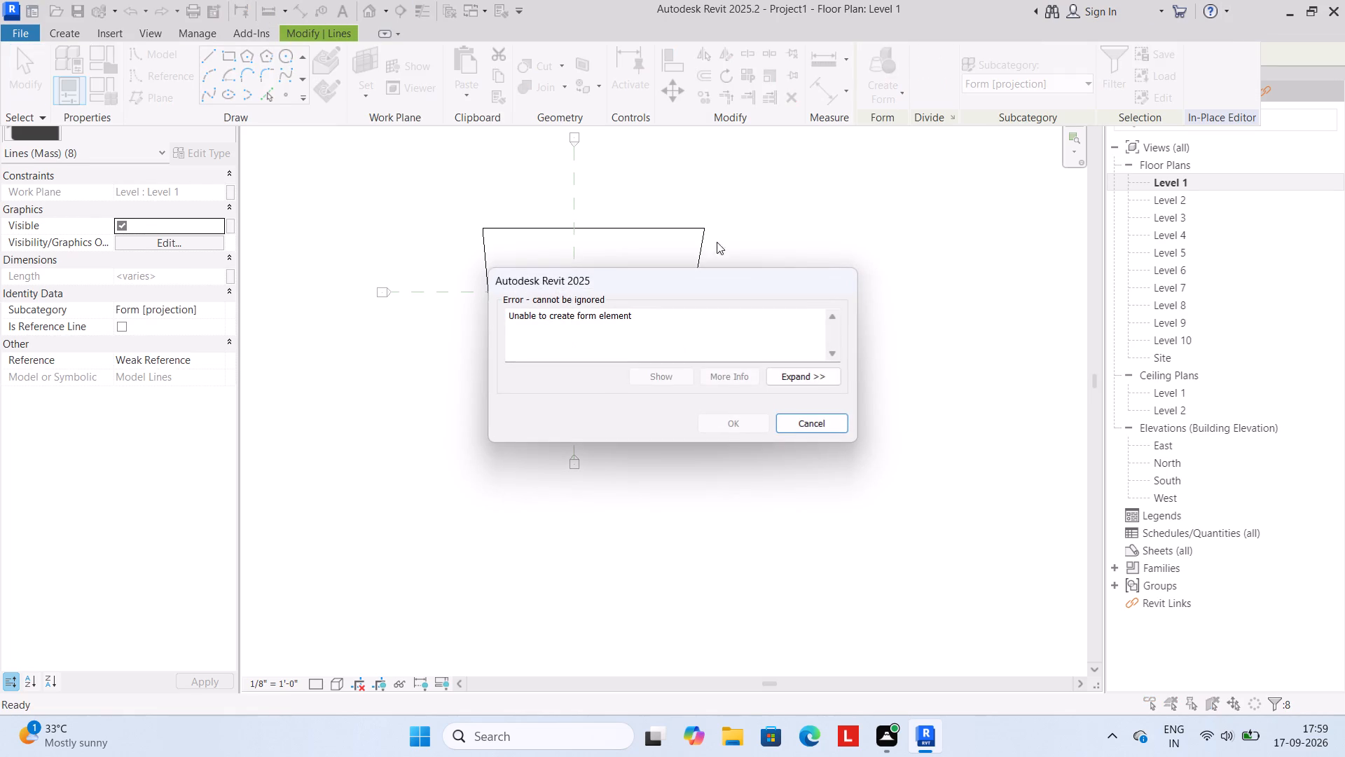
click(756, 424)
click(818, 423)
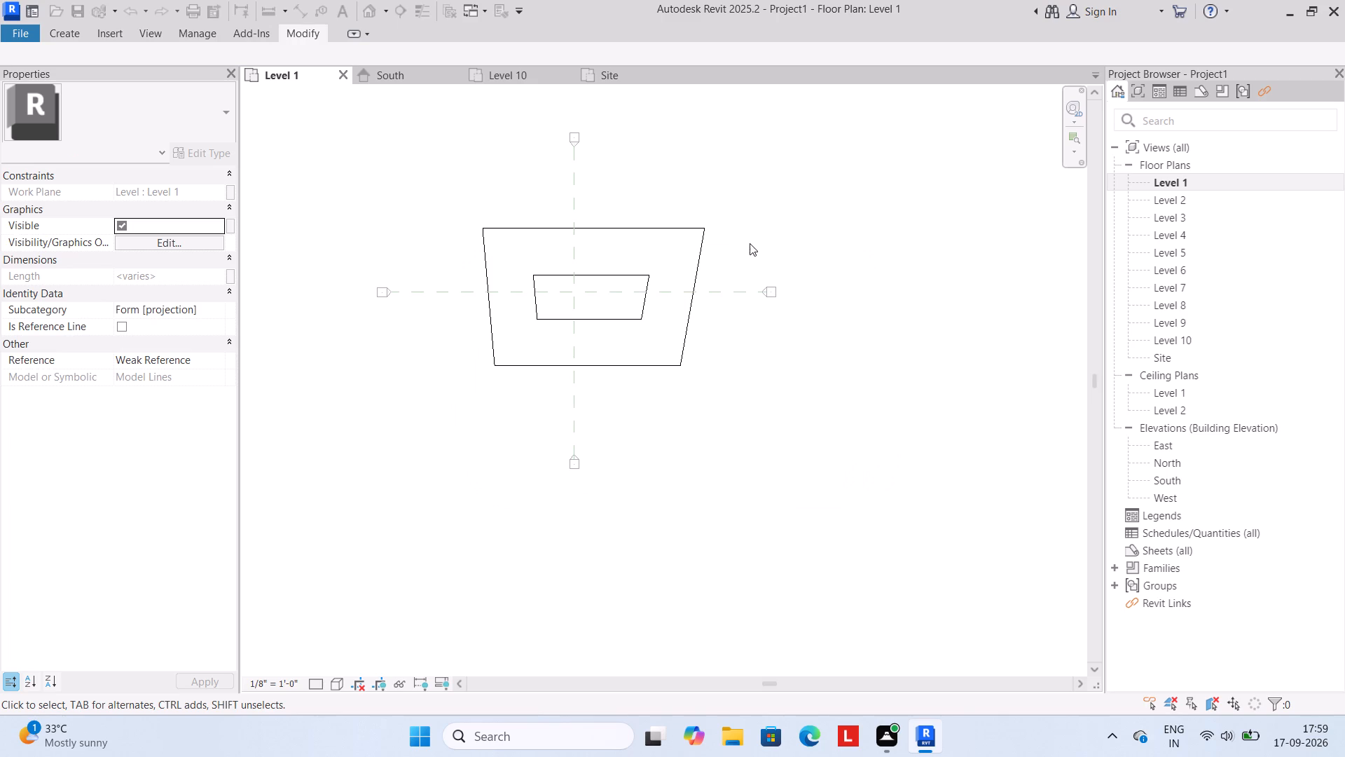
Examine the outer outline's top-left corner and left slanted side for leftover or overlapping lines.
click(703, 247)
scroll(519, 188, up, 3)
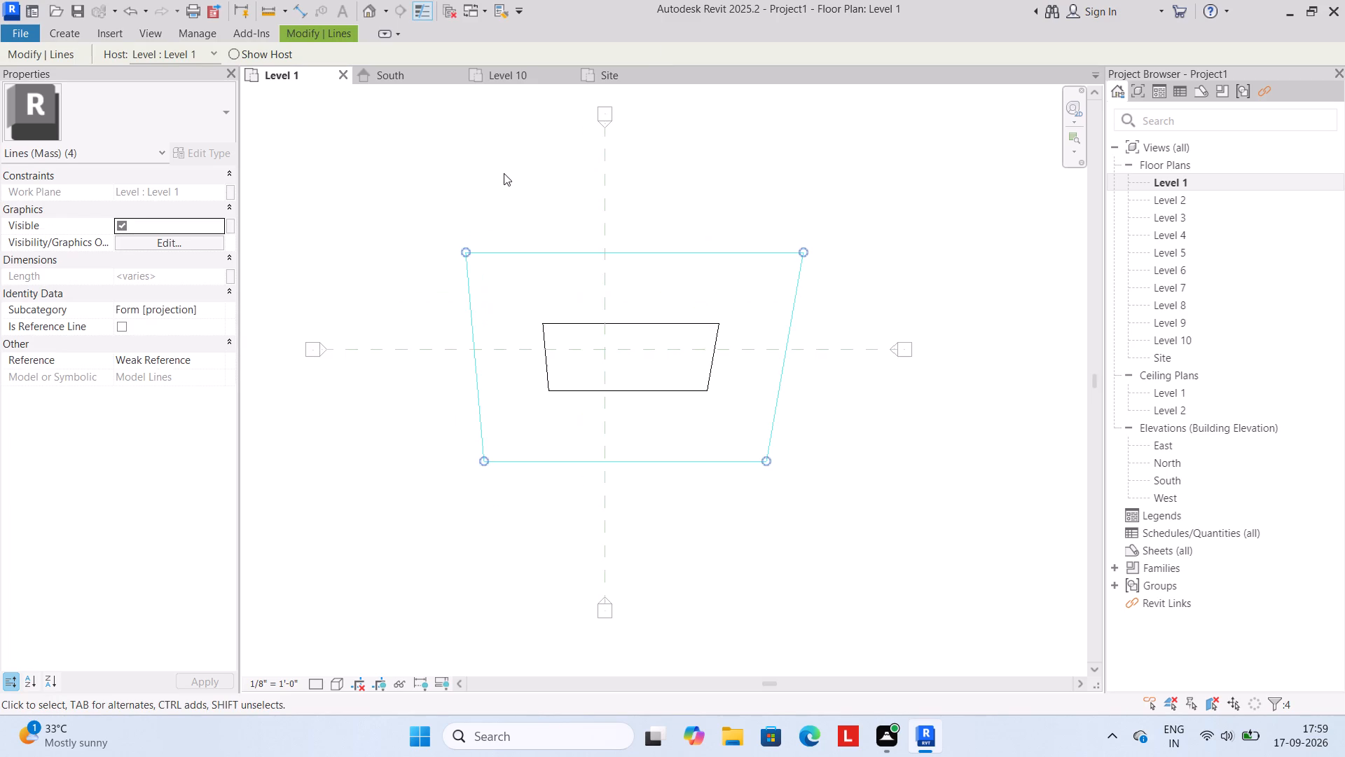
scroll(496, 184, up, 4)
scroll(355, 82, up, 3)
scroll(376, 193, up, 4)
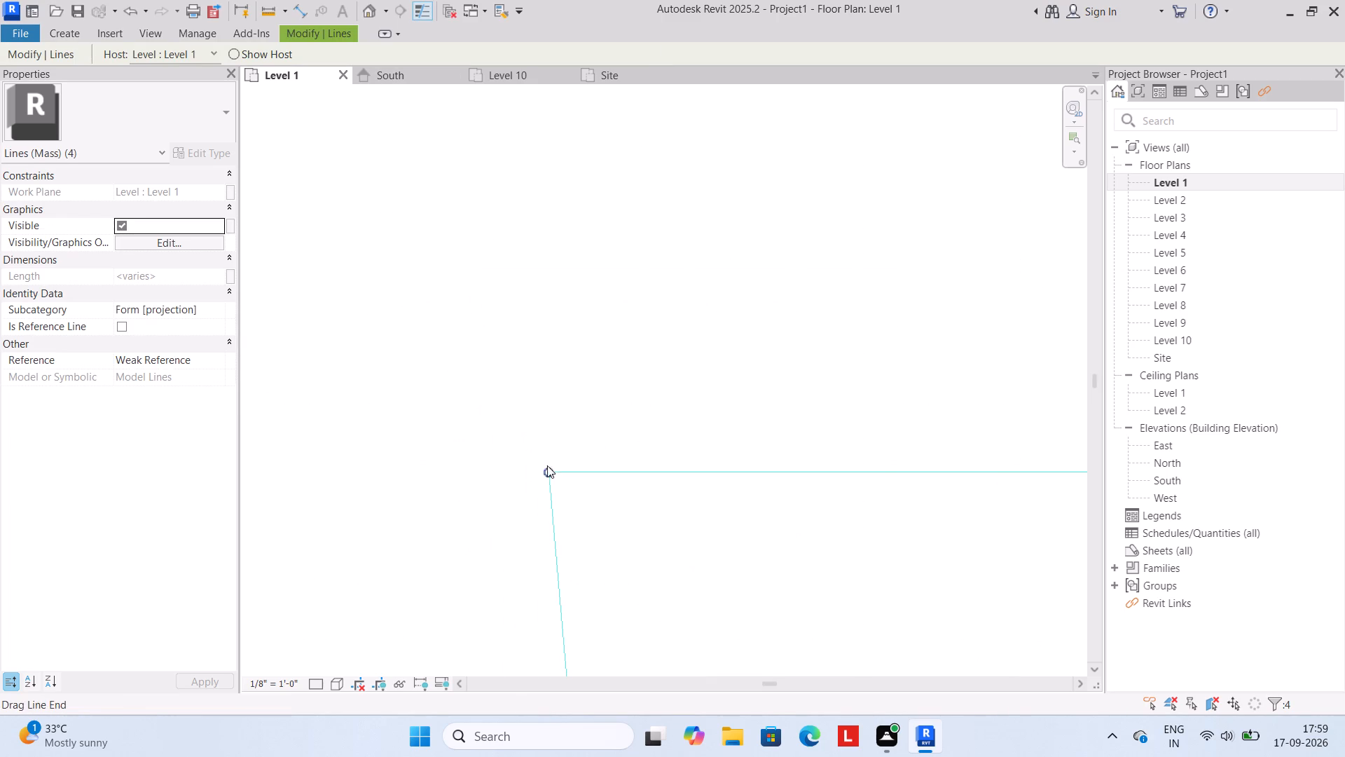
click(571, 478)
scroll(638, 419, down, 6)
click(644, 381)
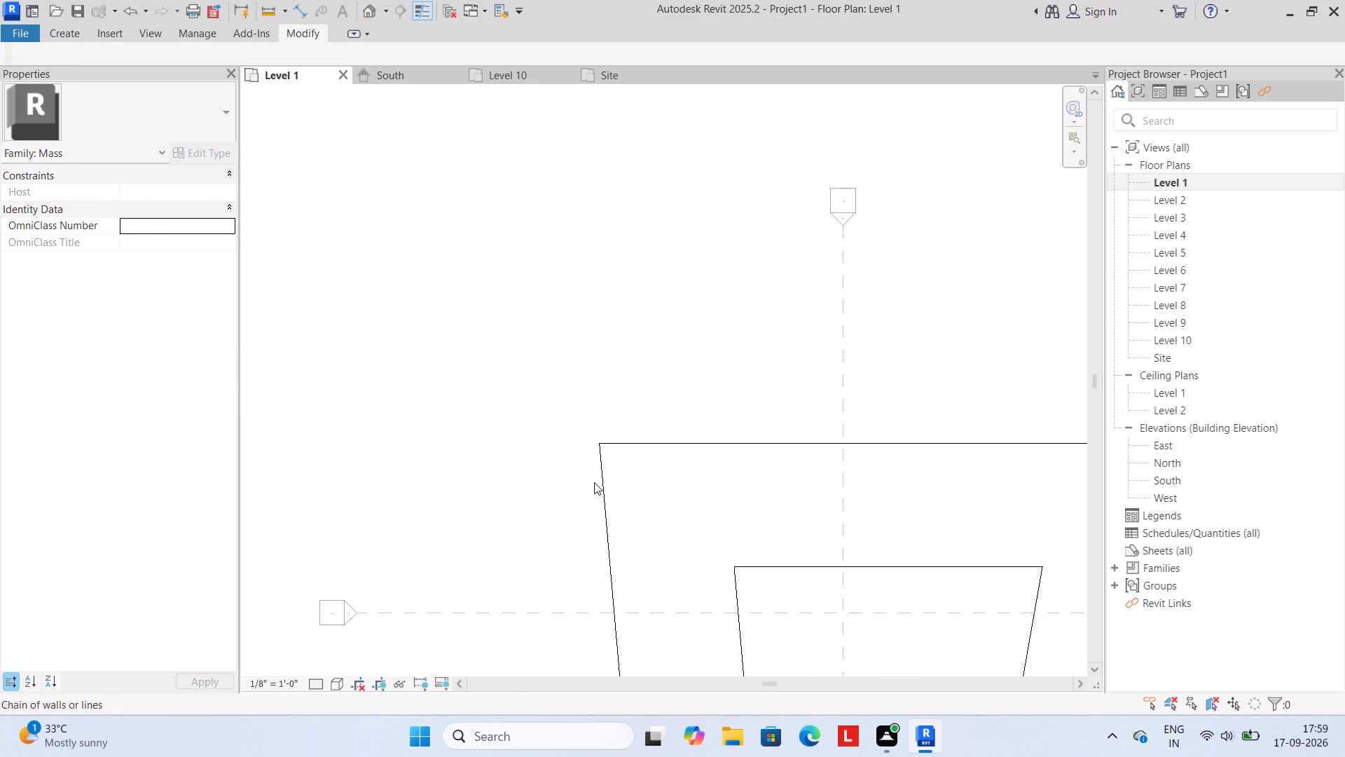
click(602, 490)
right_click(604, 489)
click(540, 395)
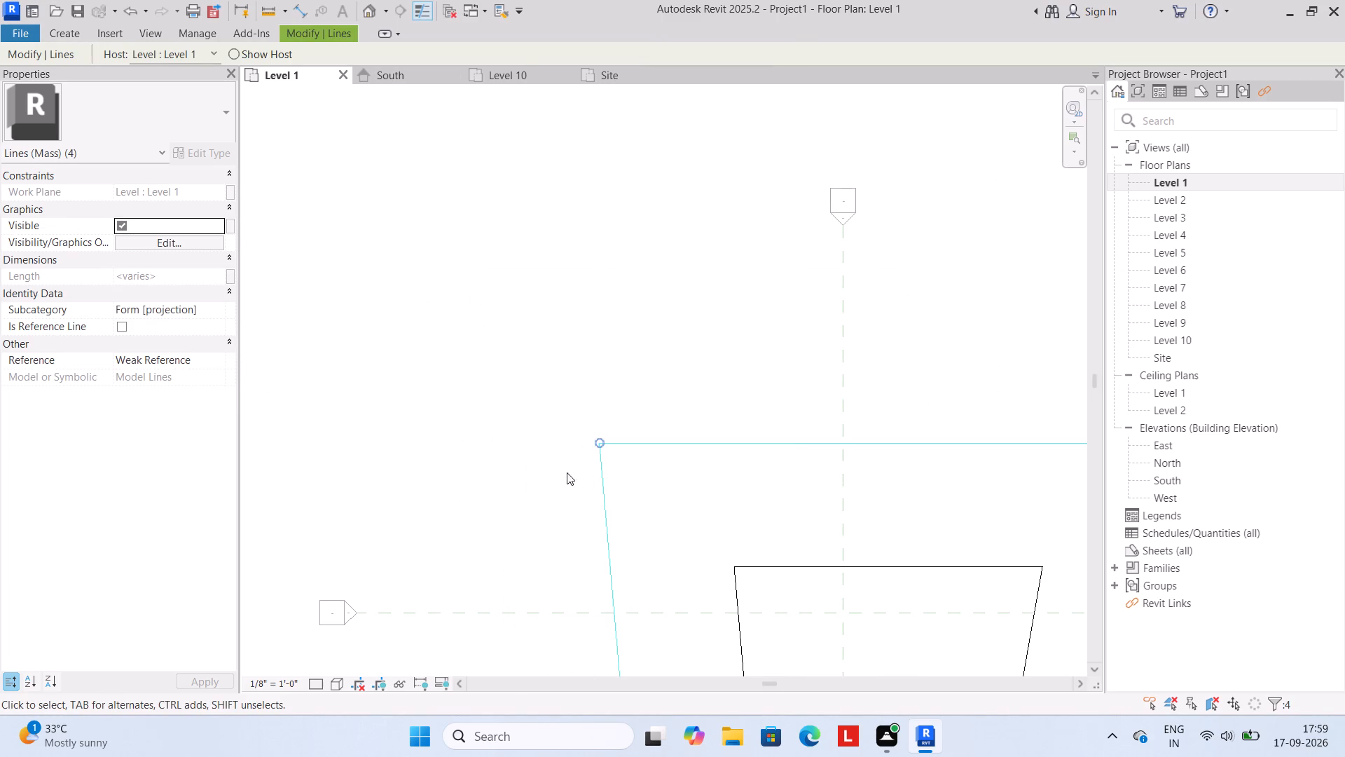
scroll(573, 480, up, 5)
click(631, 512)
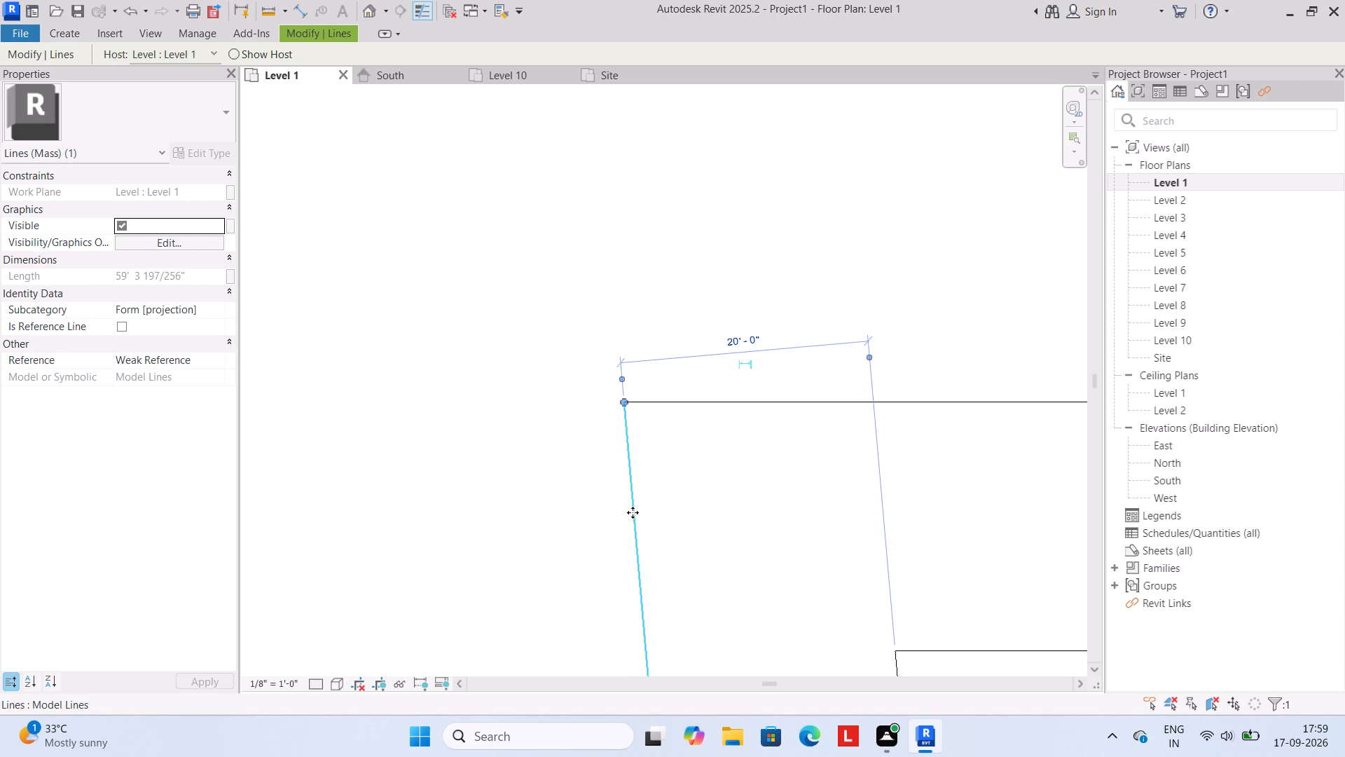
scroll(633, 512, down, 5)
middle_drag(612, 446, 534, 121)
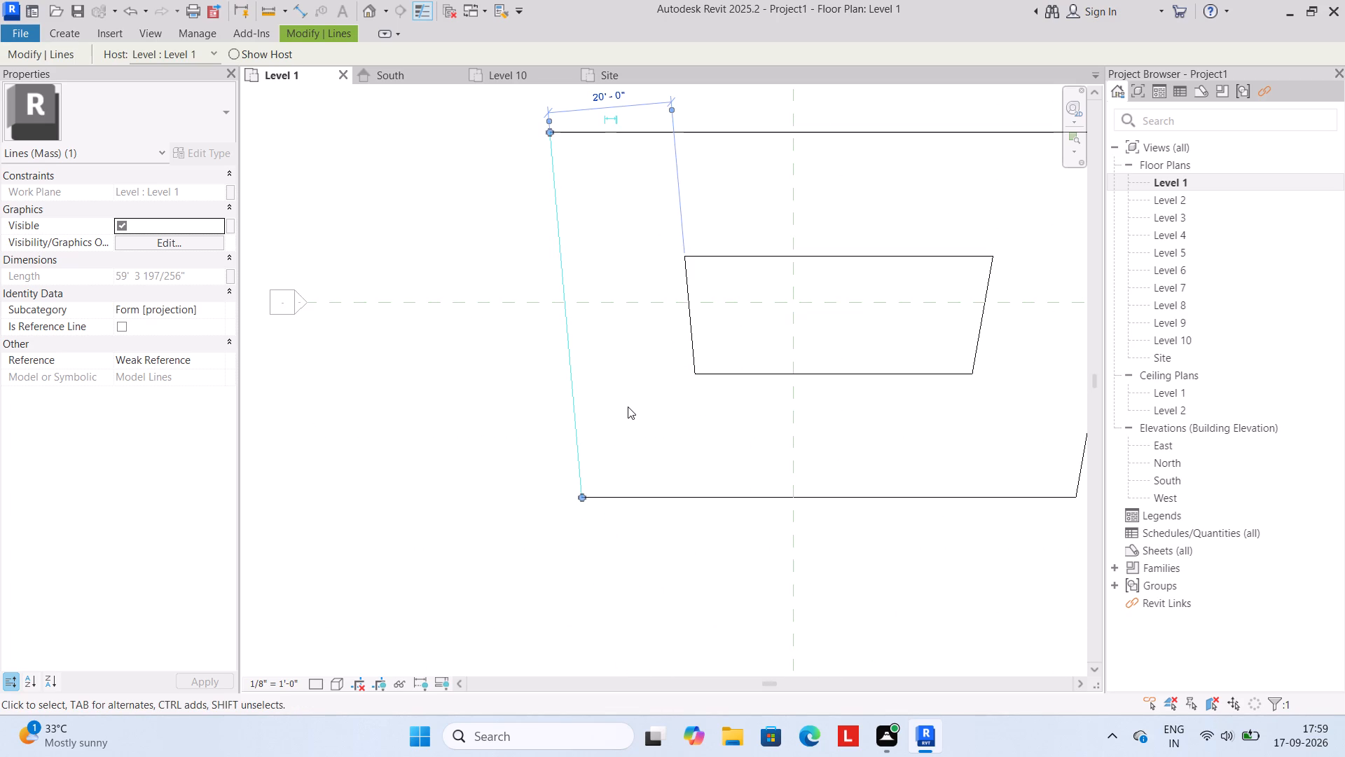
key(Escape)
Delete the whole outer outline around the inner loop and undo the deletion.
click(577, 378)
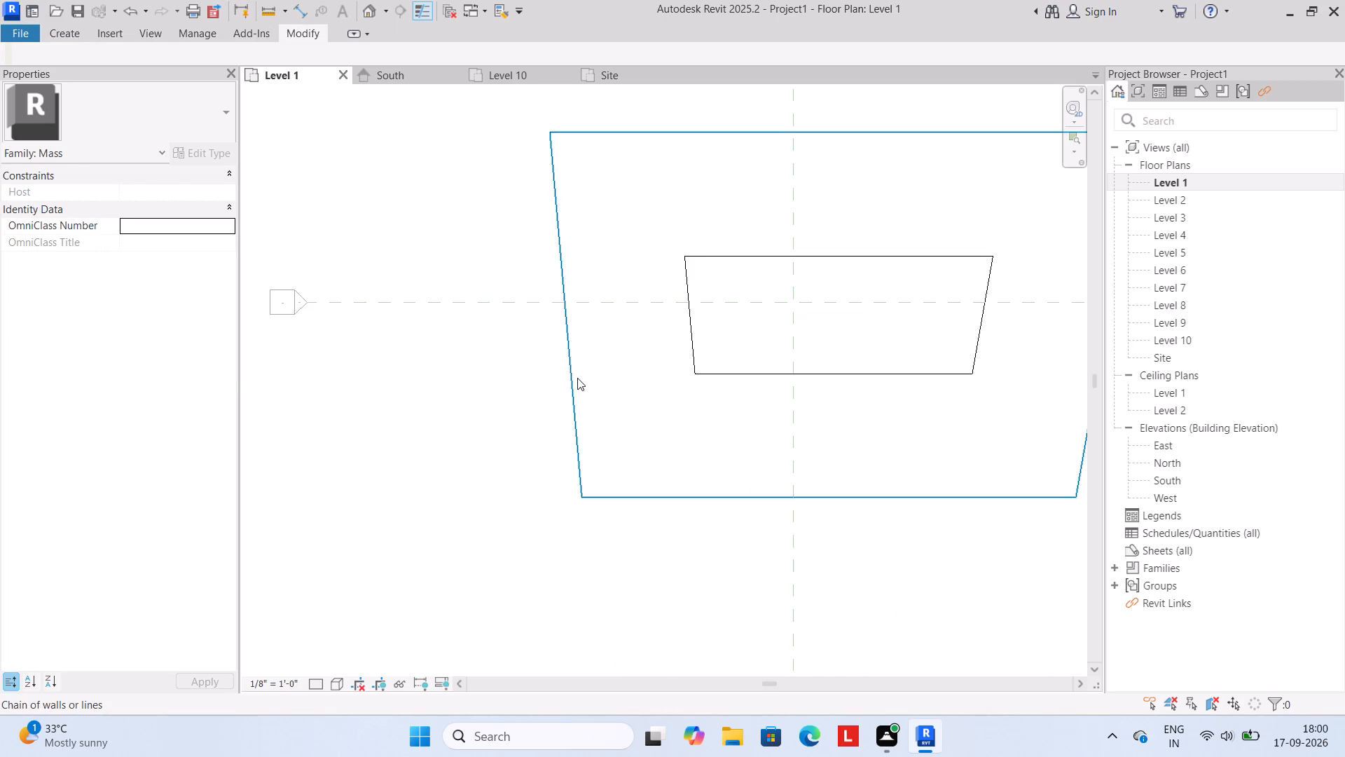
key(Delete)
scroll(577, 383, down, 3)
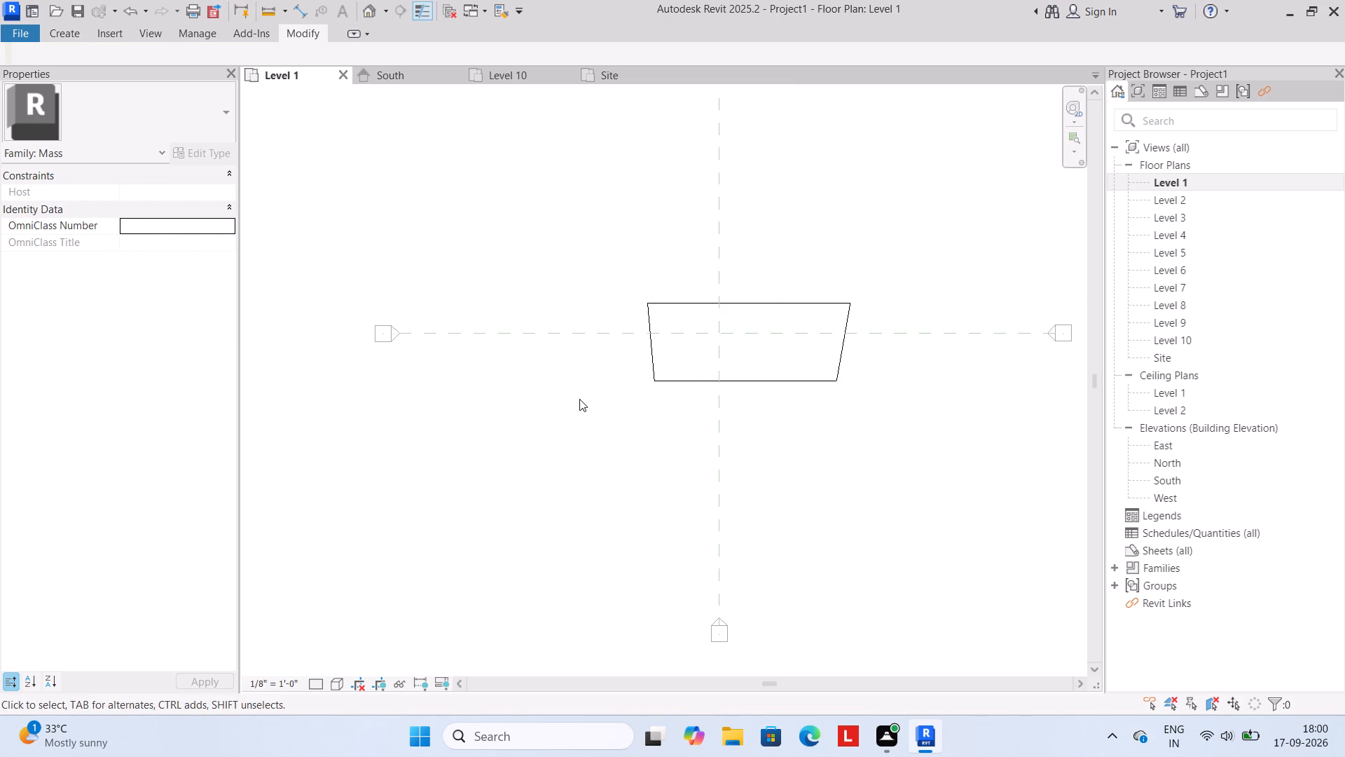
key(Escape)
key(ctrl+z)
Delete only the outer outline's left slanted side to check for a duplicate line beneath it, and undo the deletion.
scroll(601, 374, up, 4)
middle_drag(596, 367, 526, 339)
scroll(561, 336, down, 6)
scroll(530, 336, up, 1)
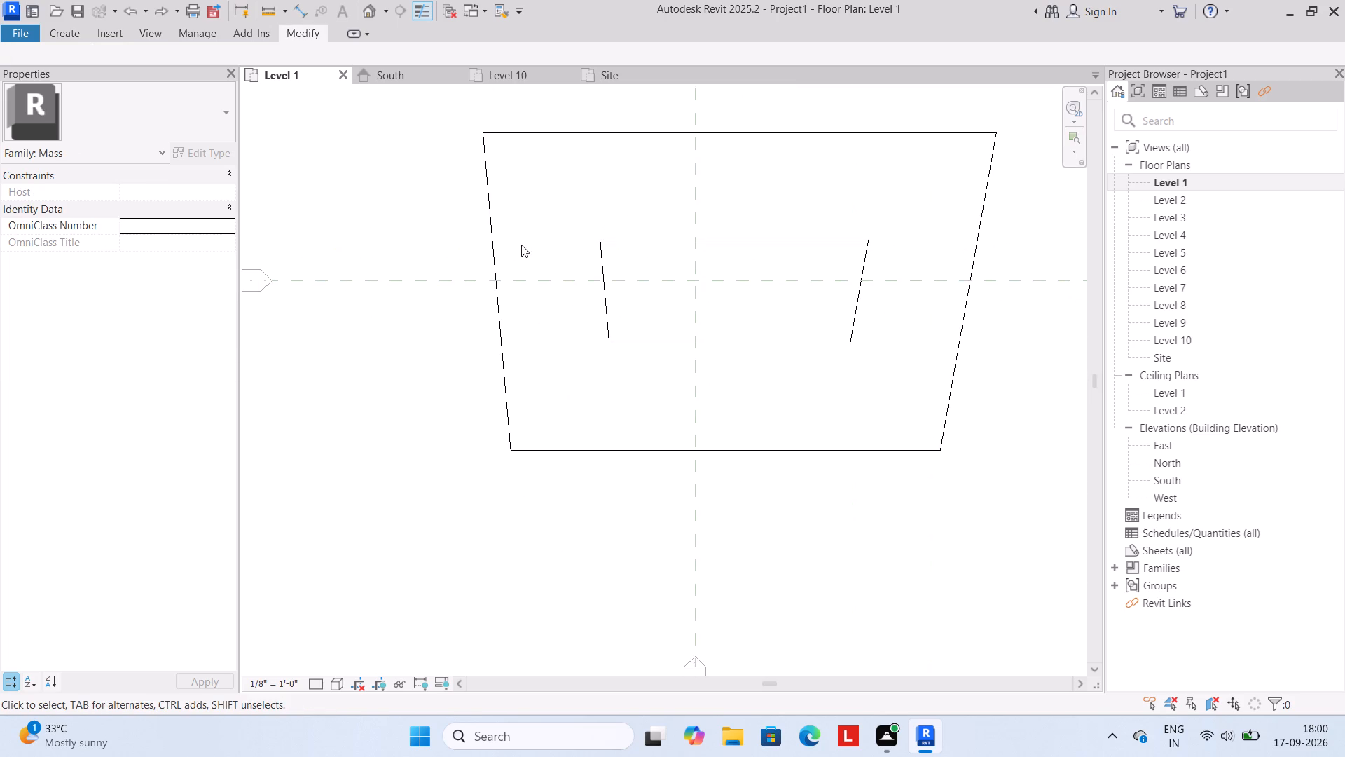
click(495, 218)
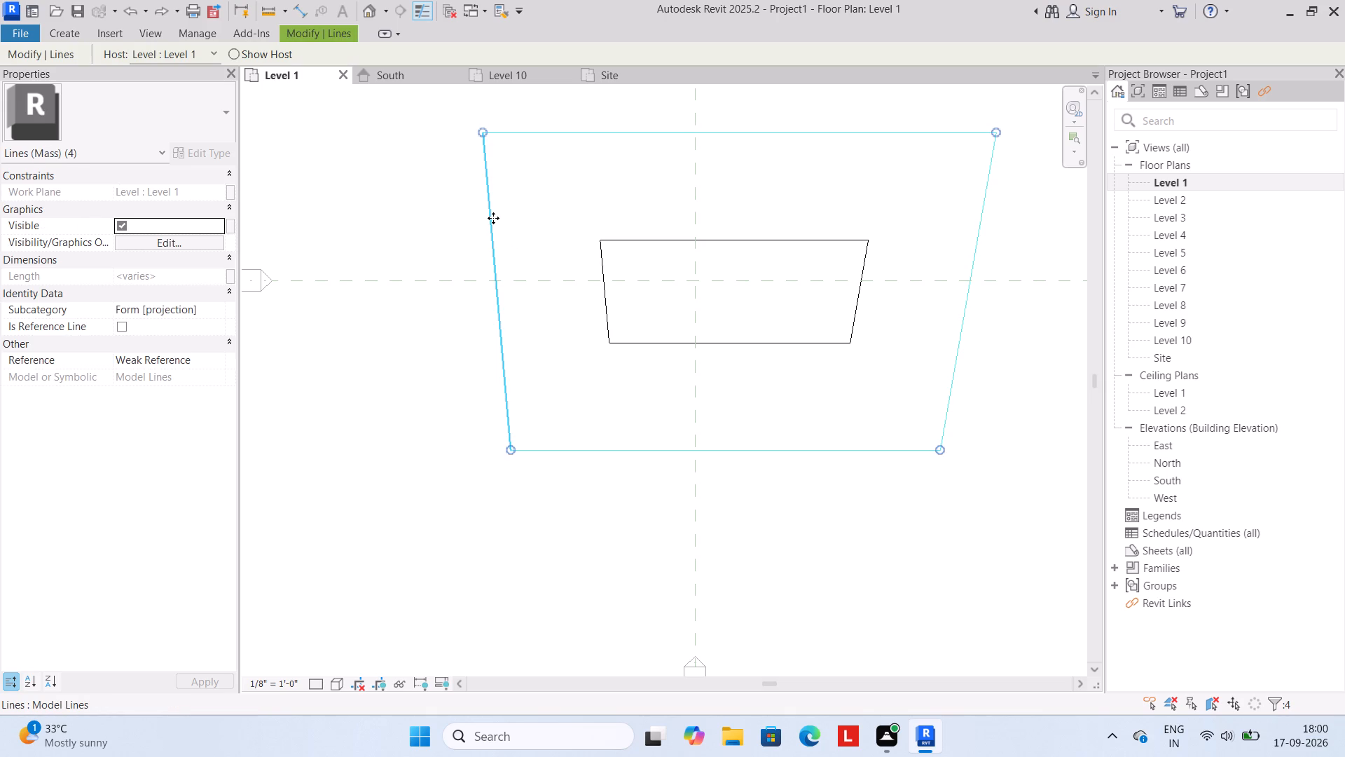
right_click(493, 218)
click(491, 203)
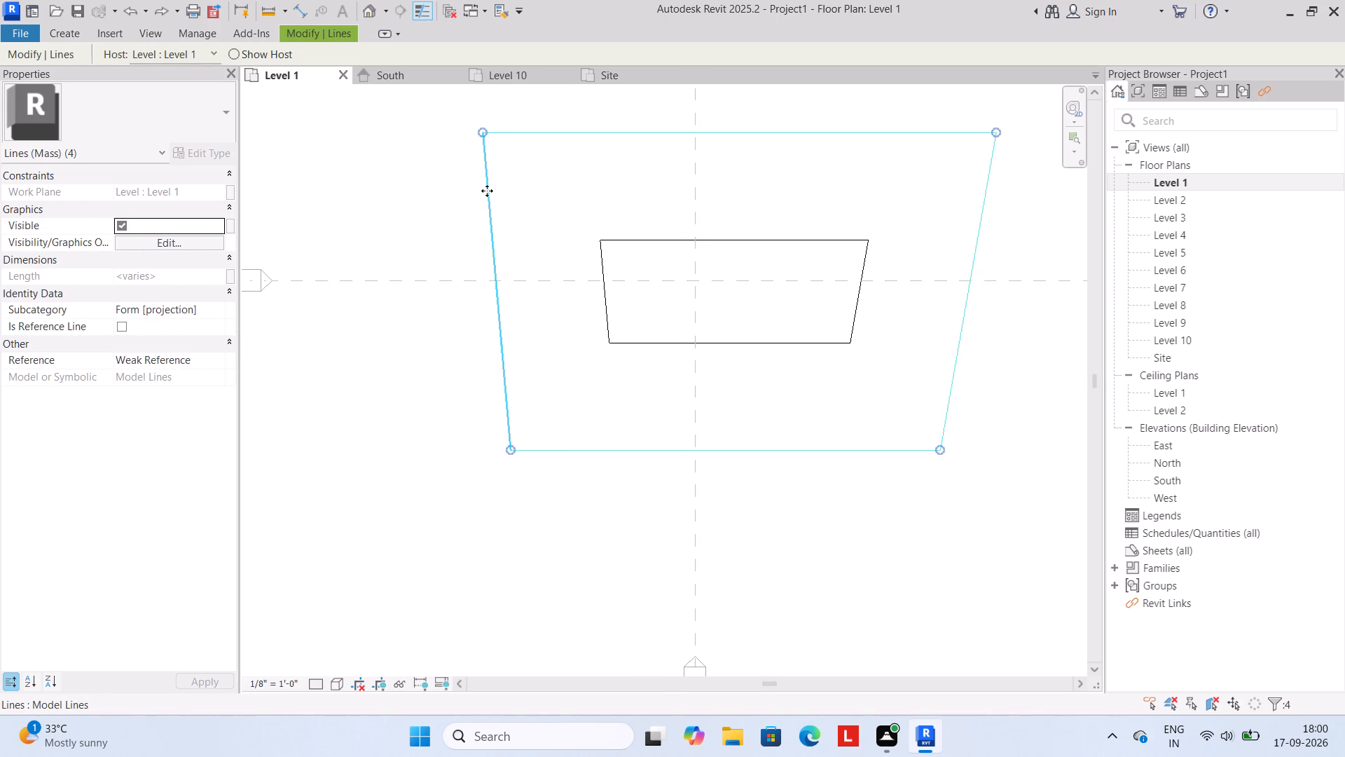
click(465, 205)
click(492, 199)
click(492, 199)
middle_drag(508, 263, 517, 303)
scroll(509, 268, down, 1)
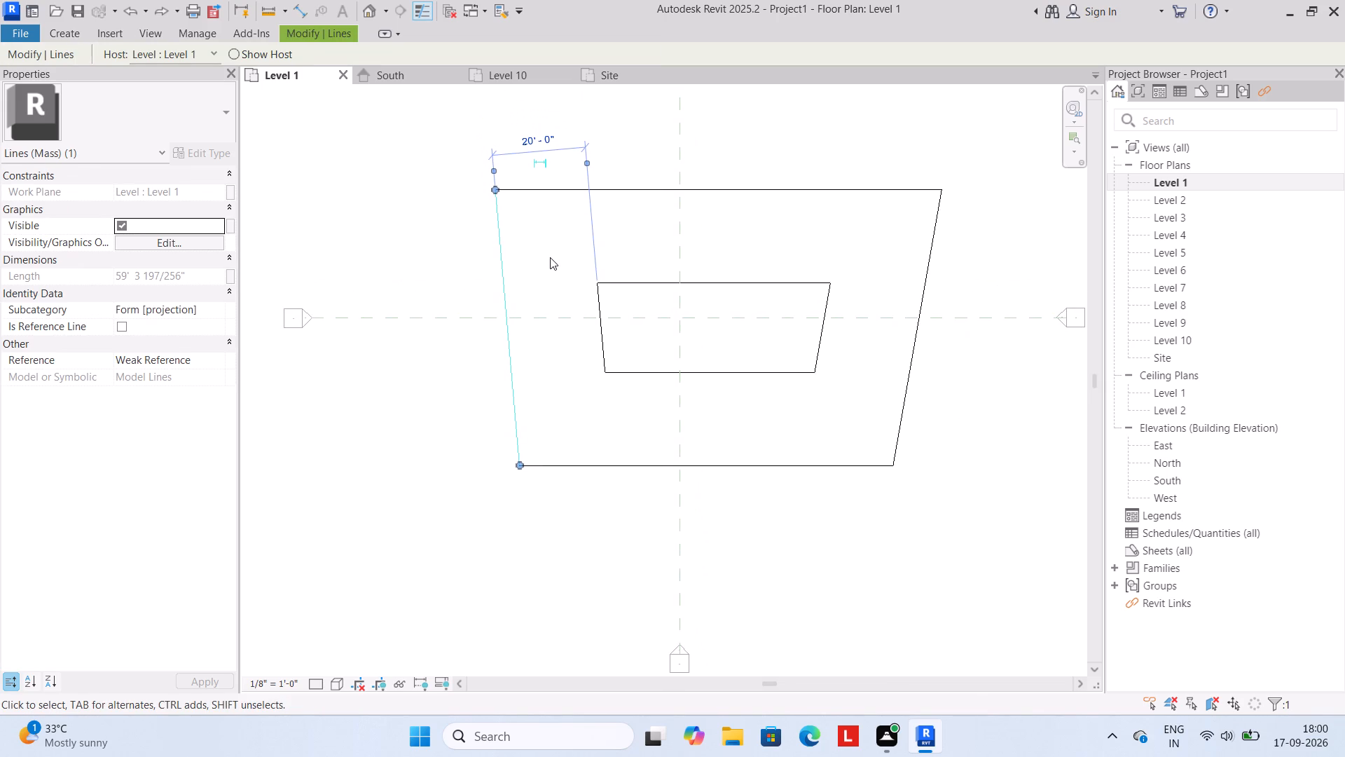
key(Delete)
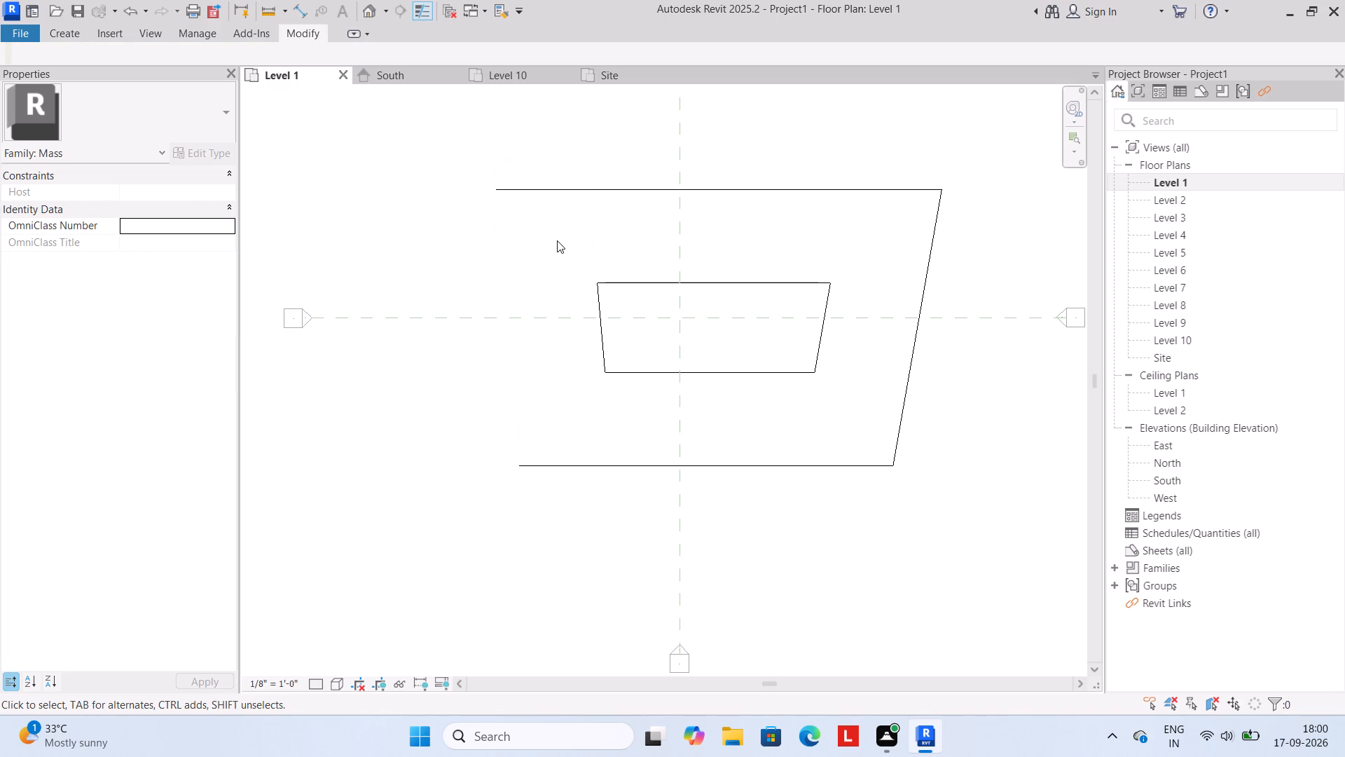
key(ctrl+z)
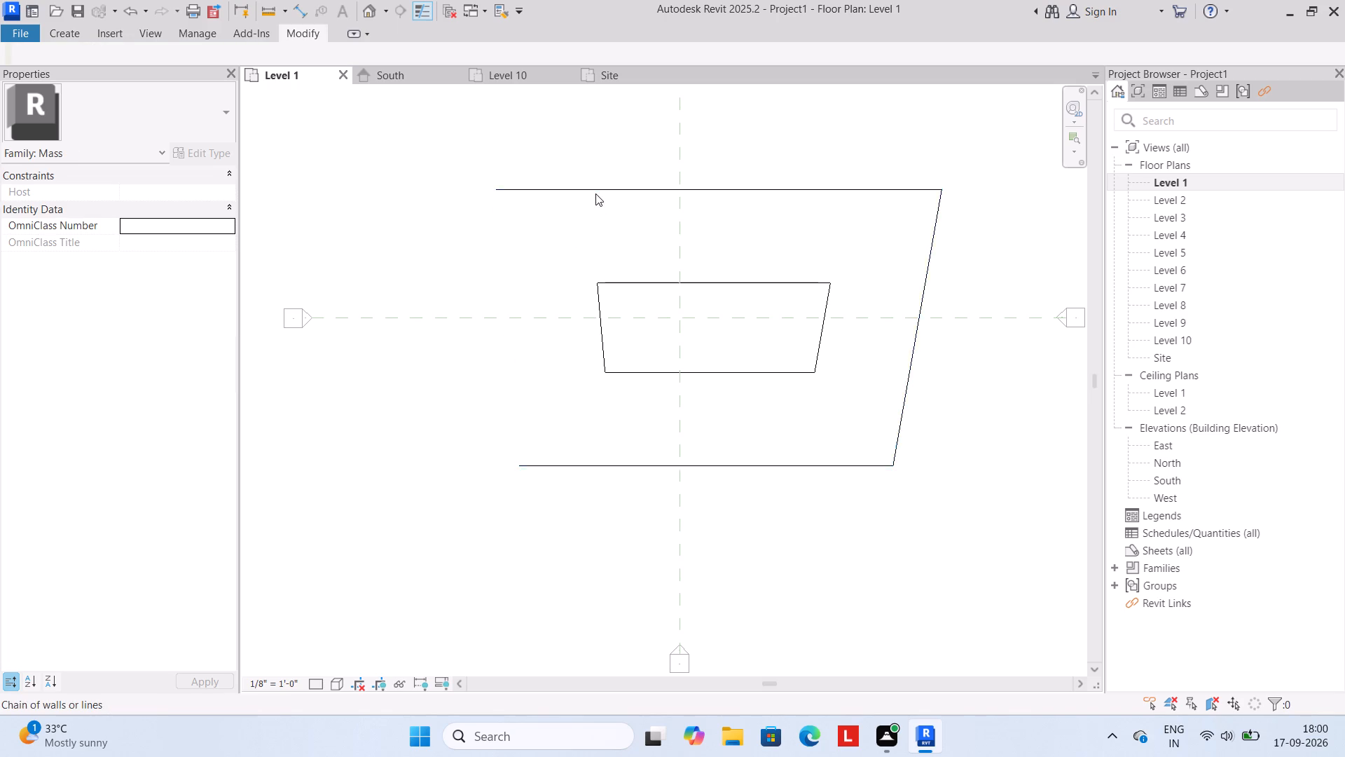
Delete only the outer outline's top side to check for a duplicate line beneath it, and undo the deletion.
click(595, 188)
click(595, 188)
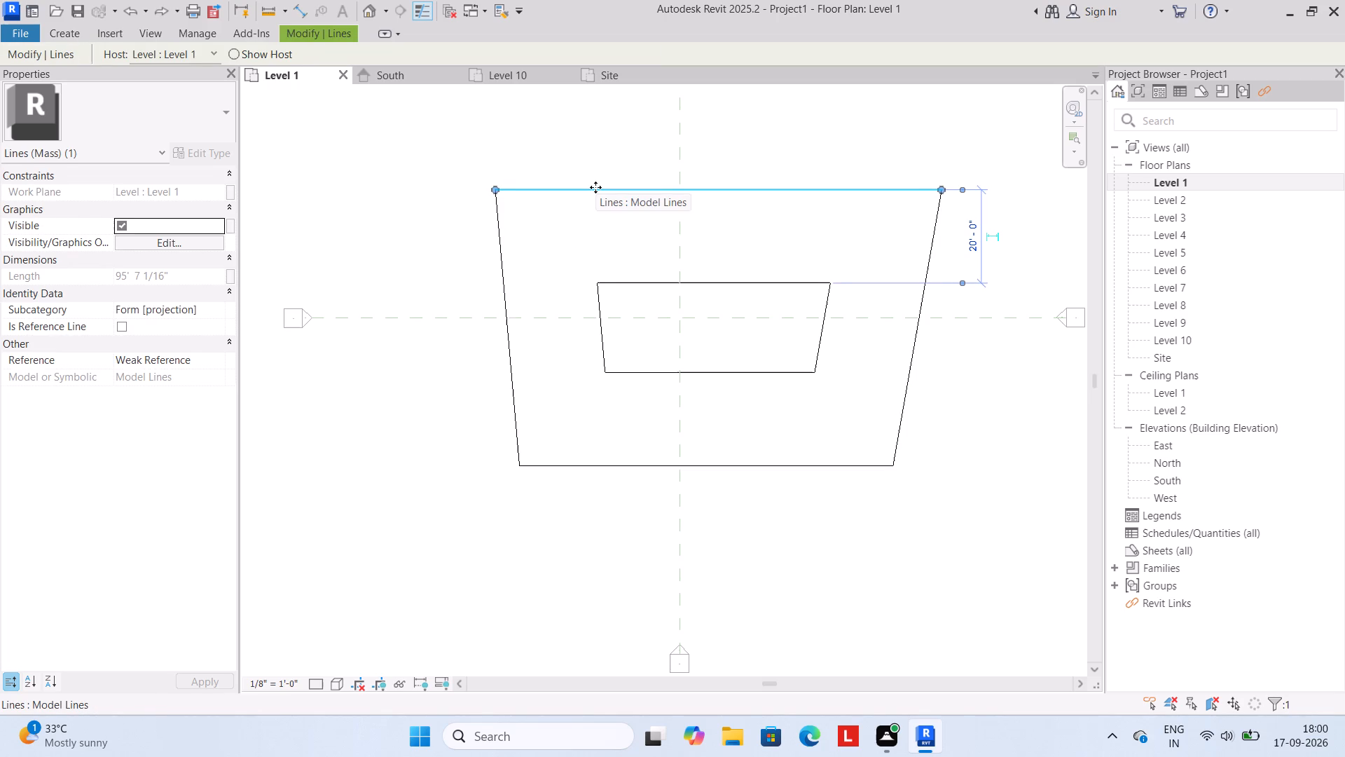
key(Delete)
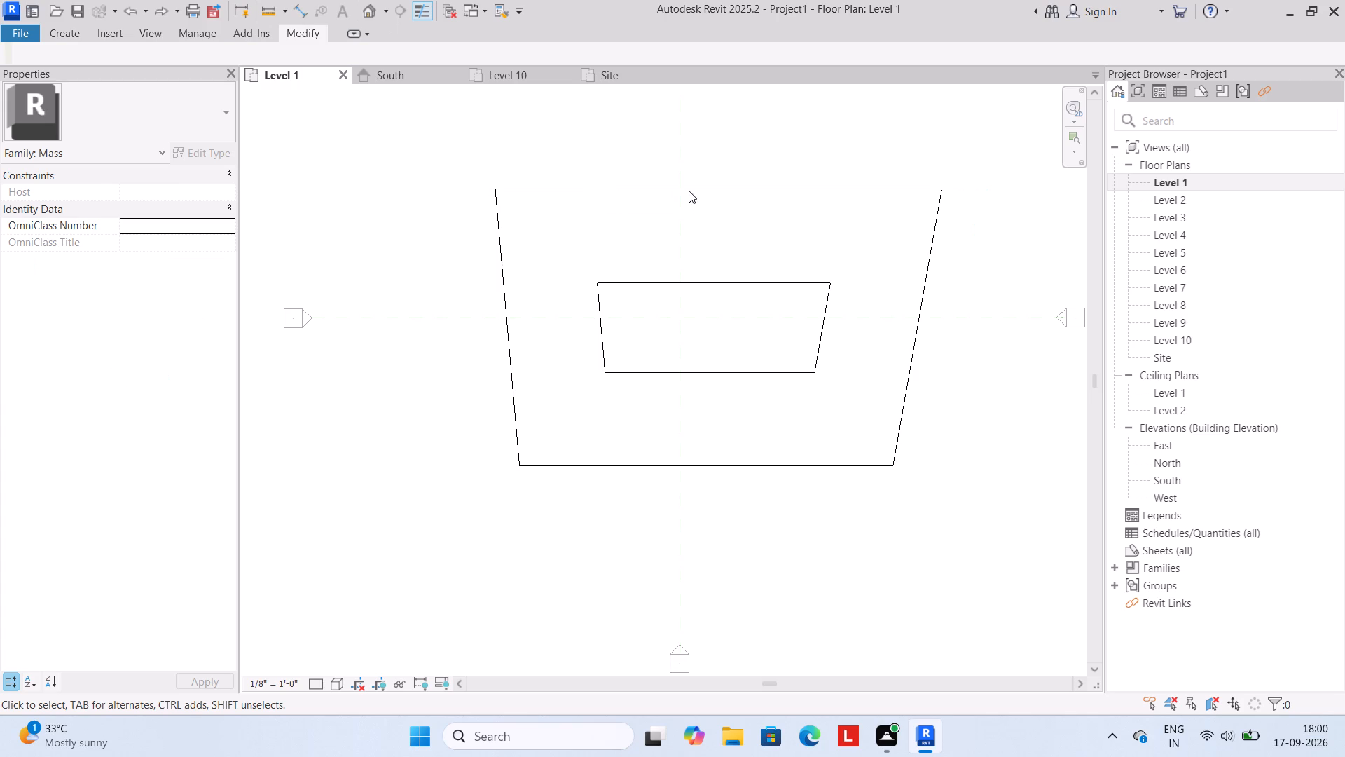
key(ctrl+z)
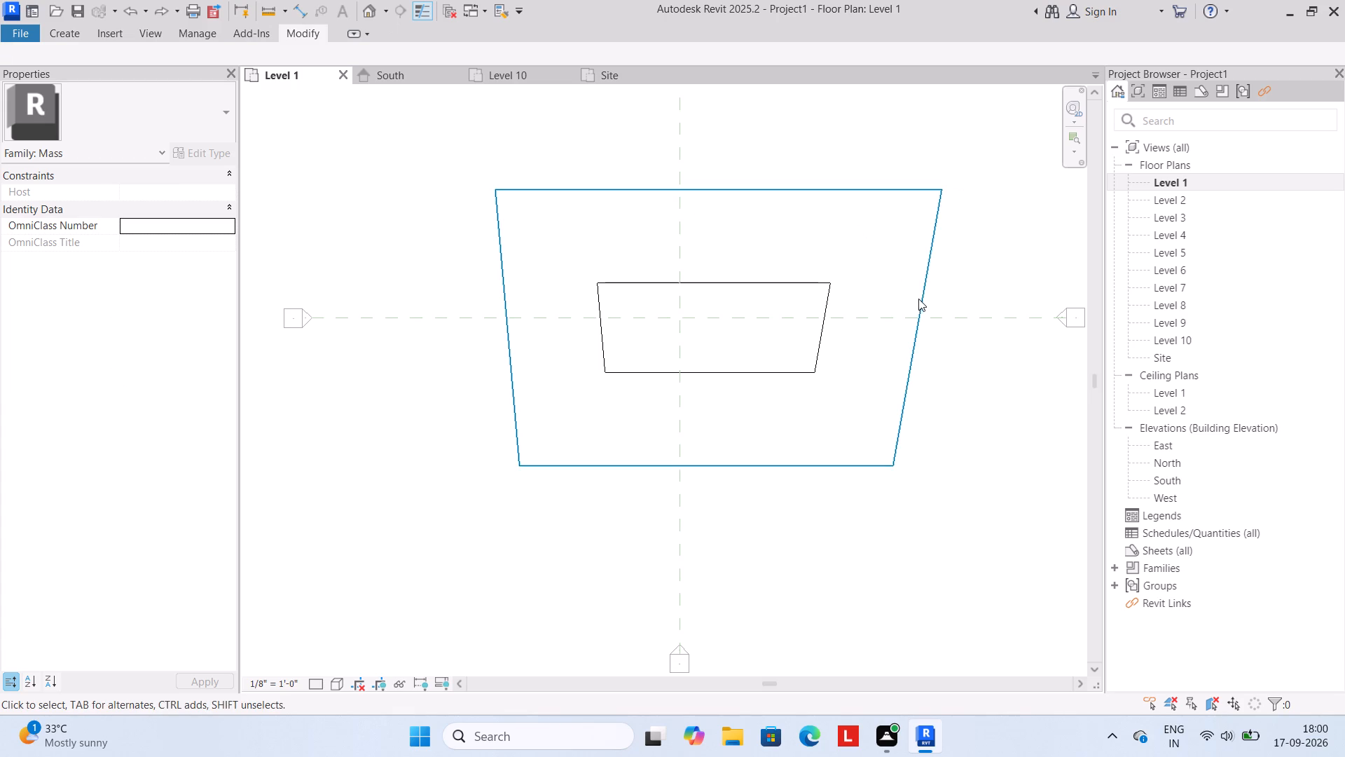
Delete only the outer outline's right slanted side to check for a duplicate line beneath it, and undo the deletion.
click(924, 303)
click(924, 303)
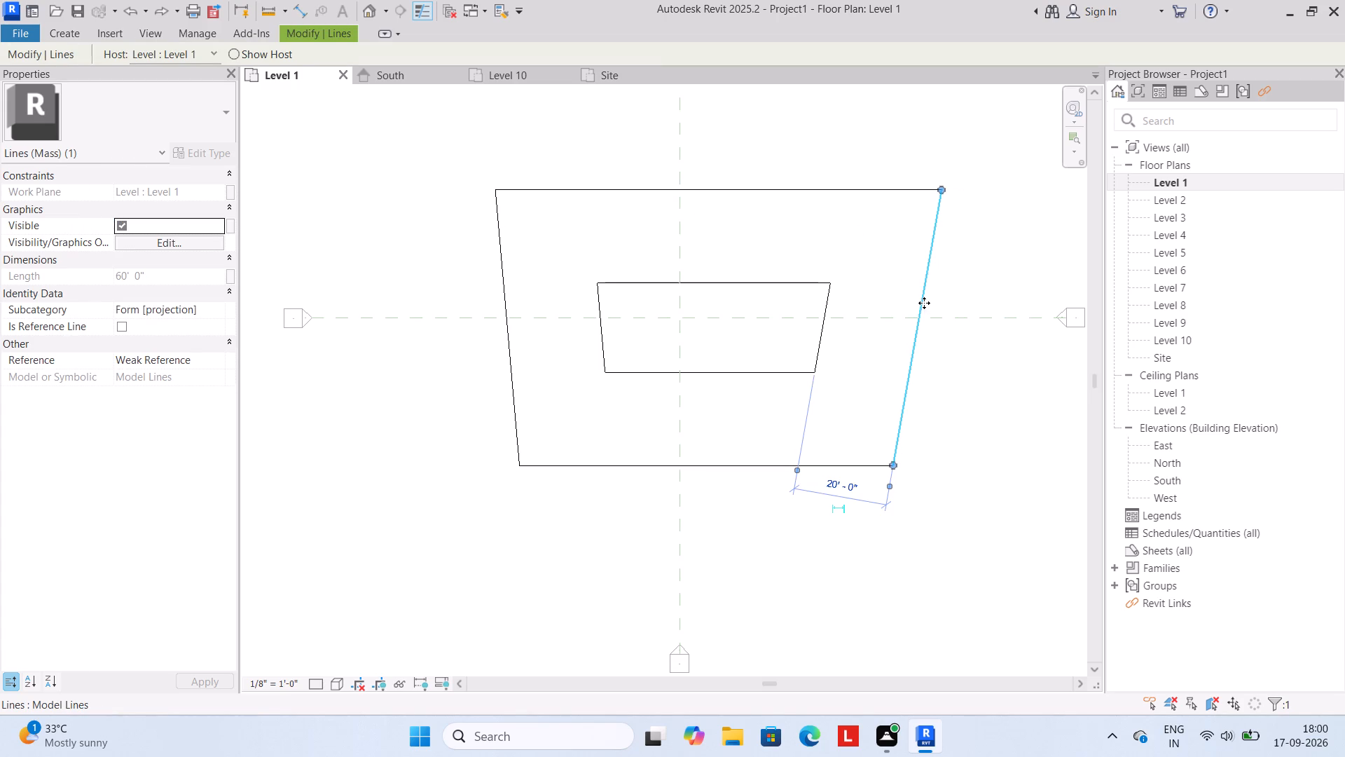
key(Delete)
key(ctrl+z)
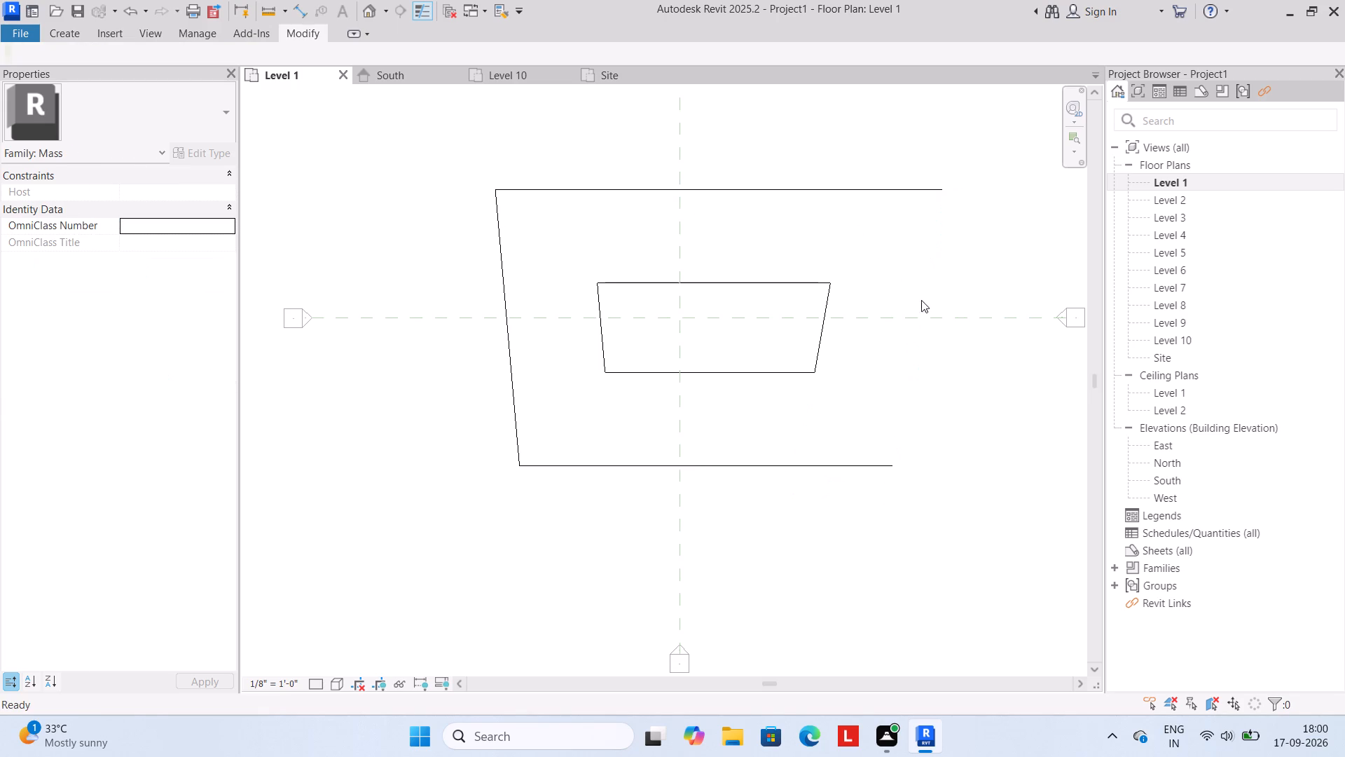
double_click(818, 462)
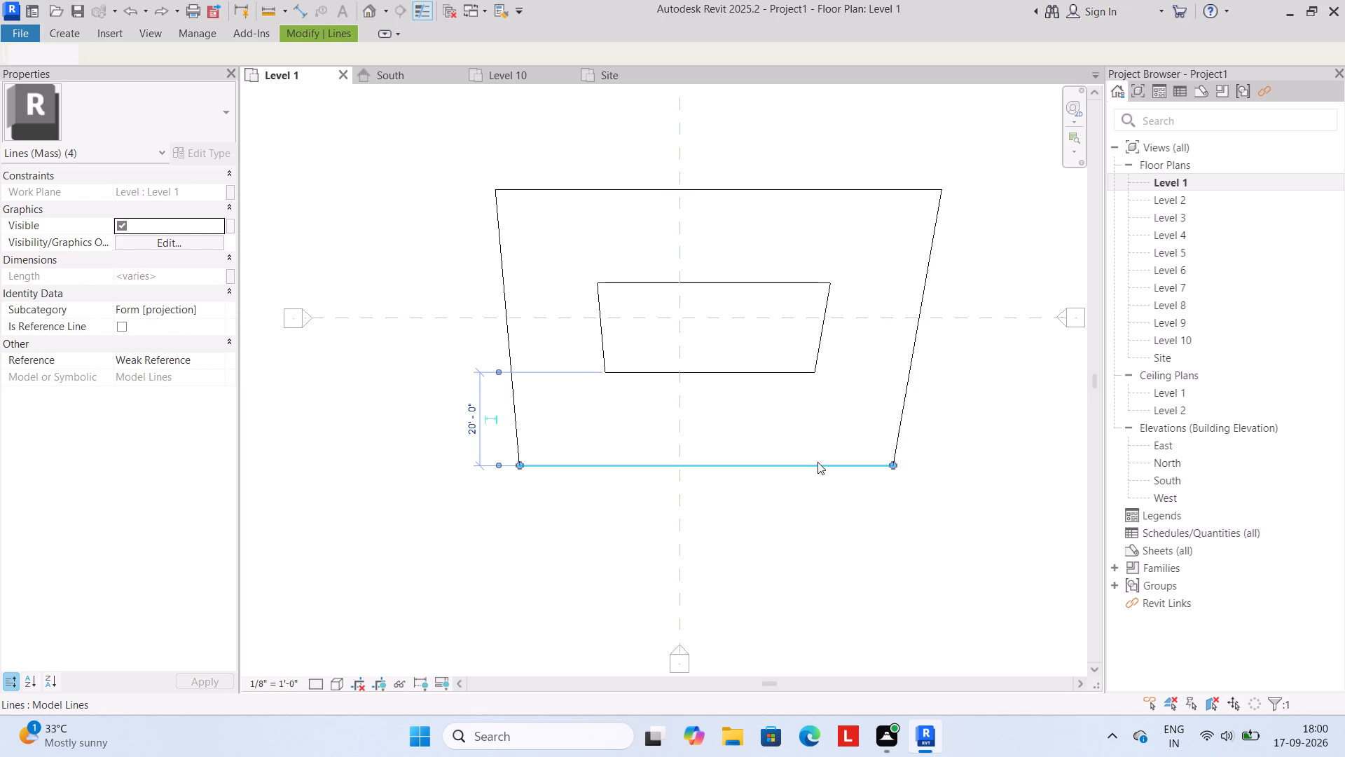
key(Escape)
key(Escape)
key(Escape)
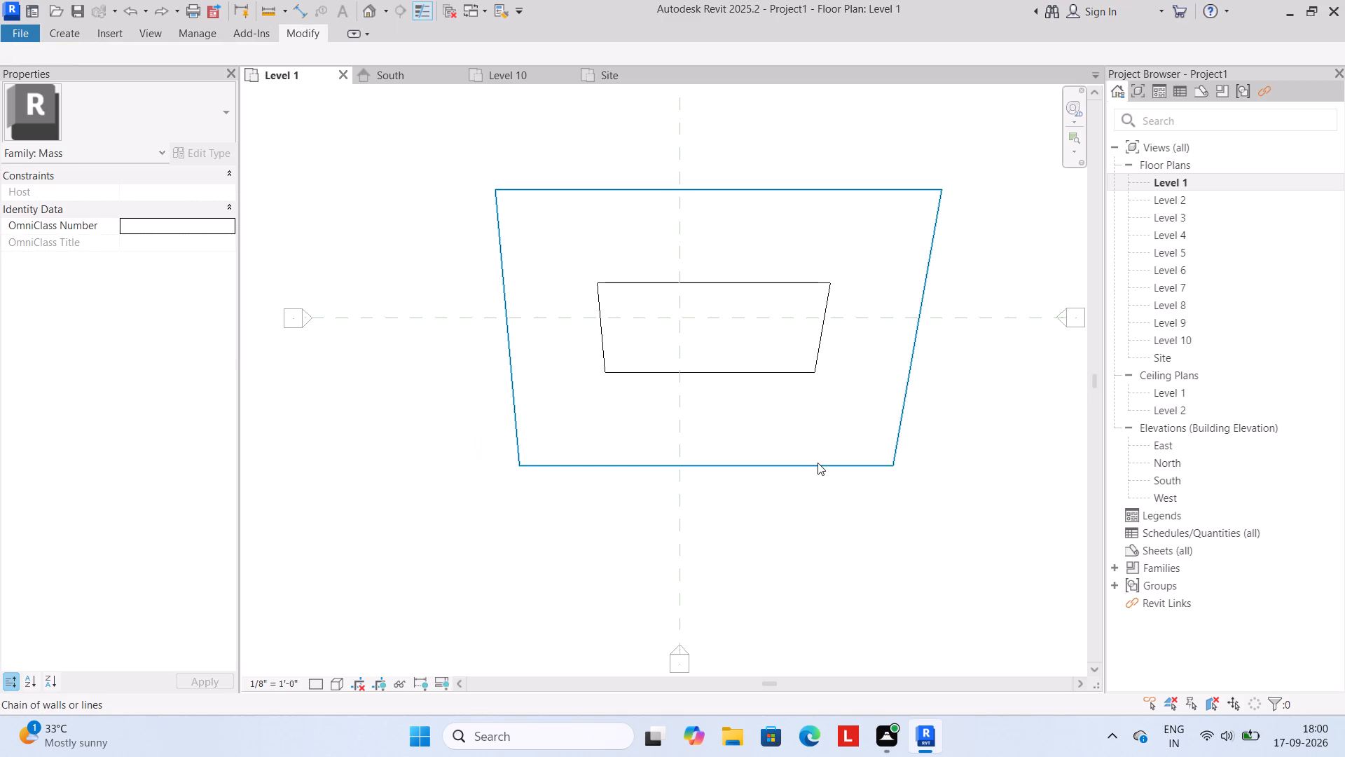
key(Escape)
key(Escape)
Trim/extend the outer outline's adjoining sides to clean corners at its bottom-left, top-left and top-right.
scroll(779, 461, down, 2)
scroll(632, 431, up, 5)
scroll(579, 458, up, 6)
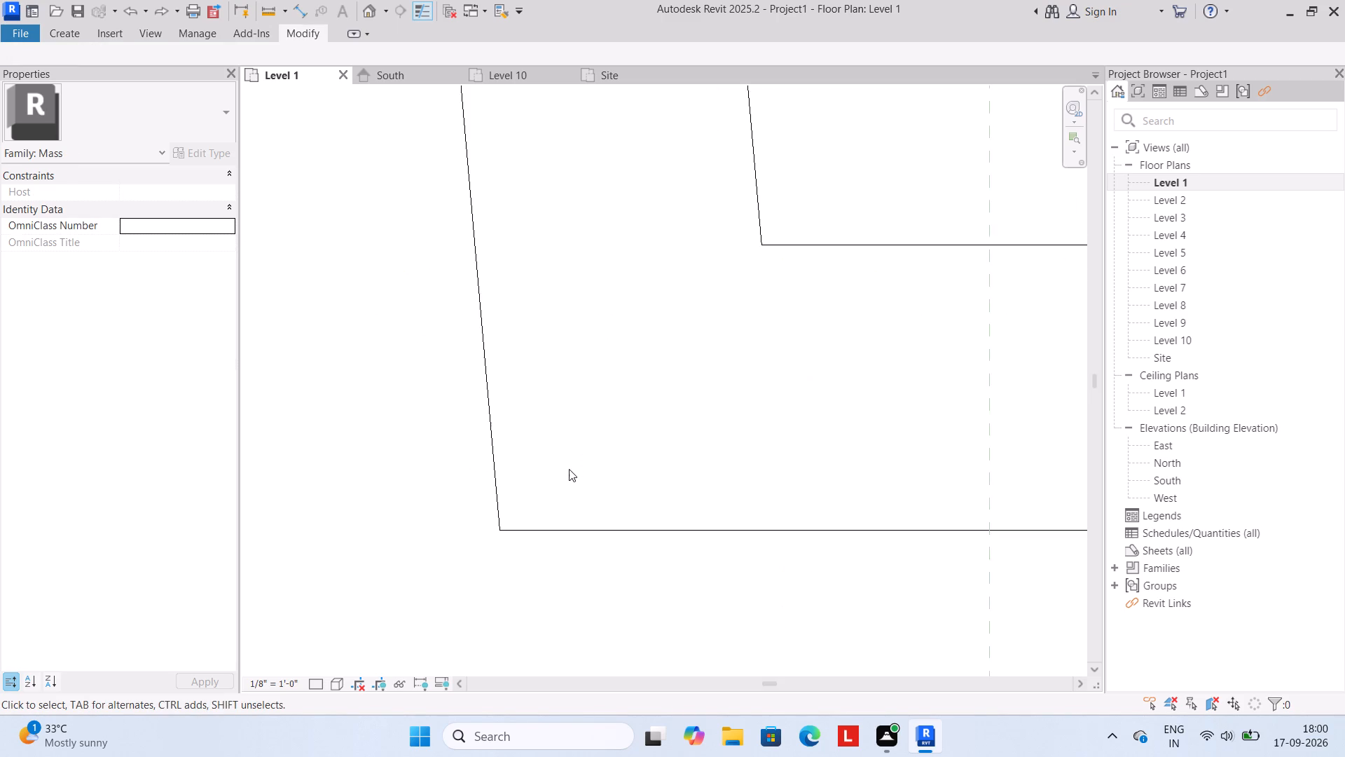
scroll(569, 469, down, 5)
click(298, 34)
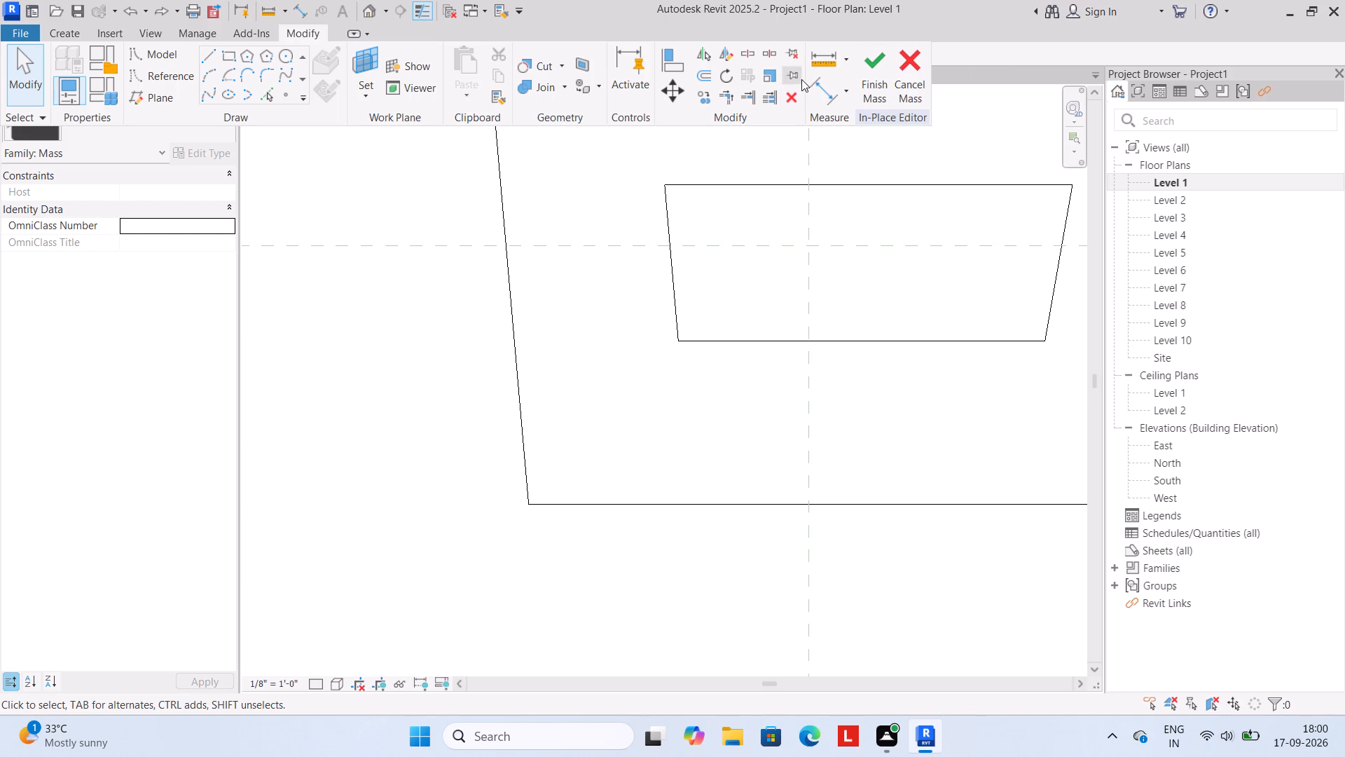
click(722, 97)
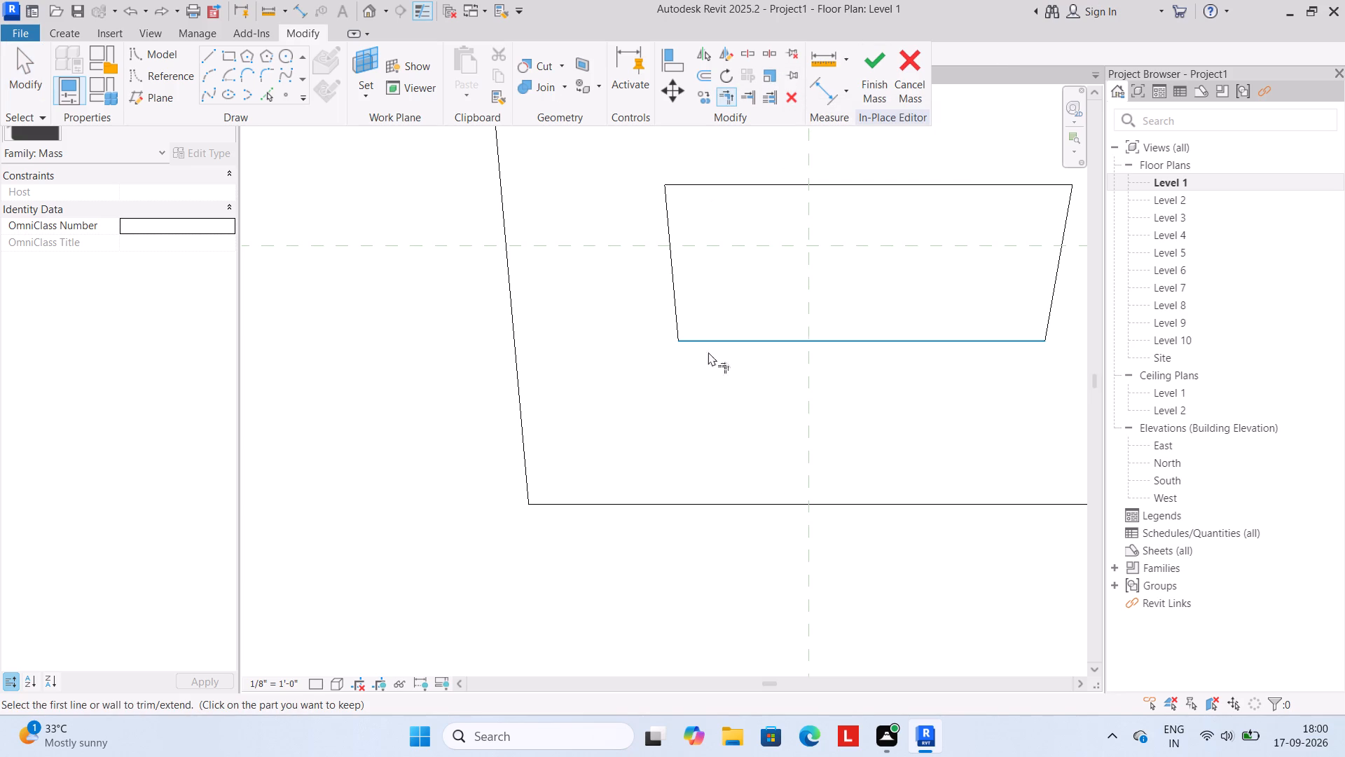
click(622, 500)
click(524, 429)
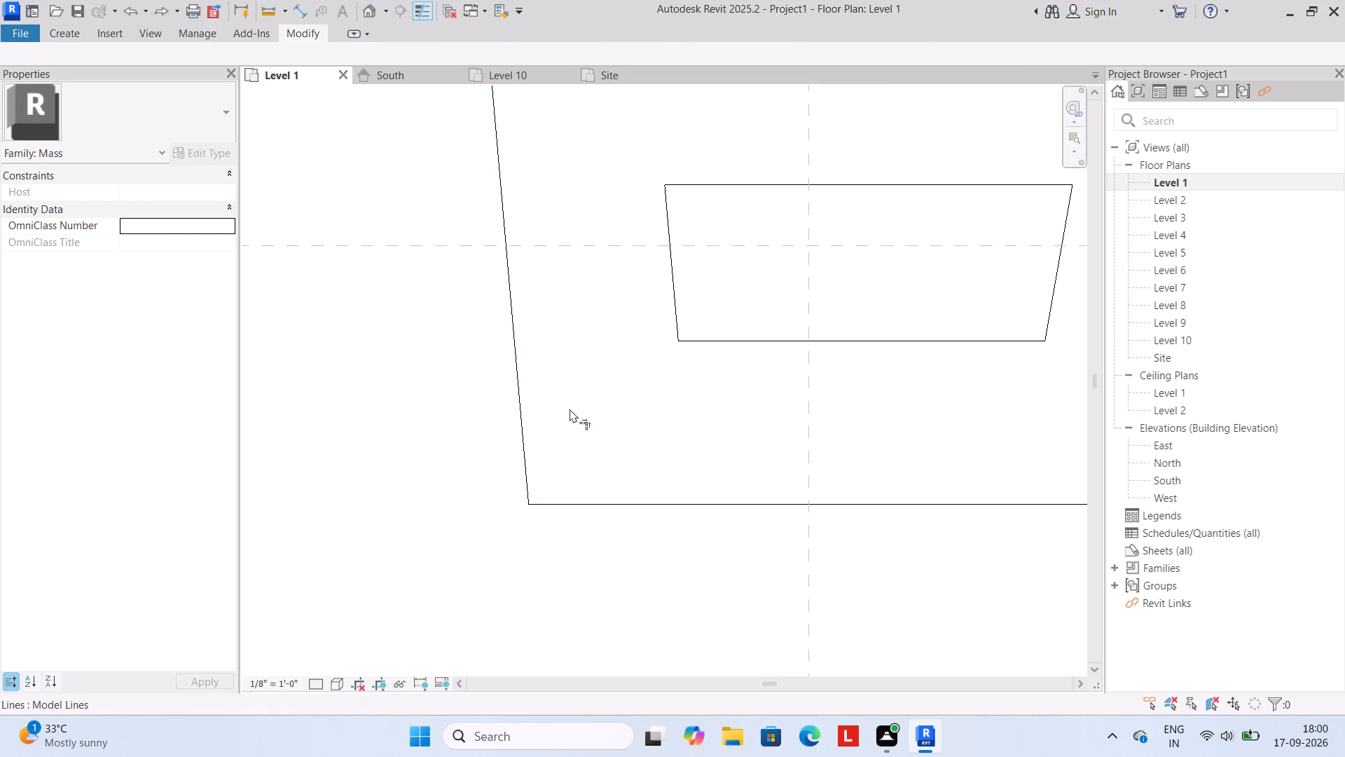
scroll(570, 473, down, 7)
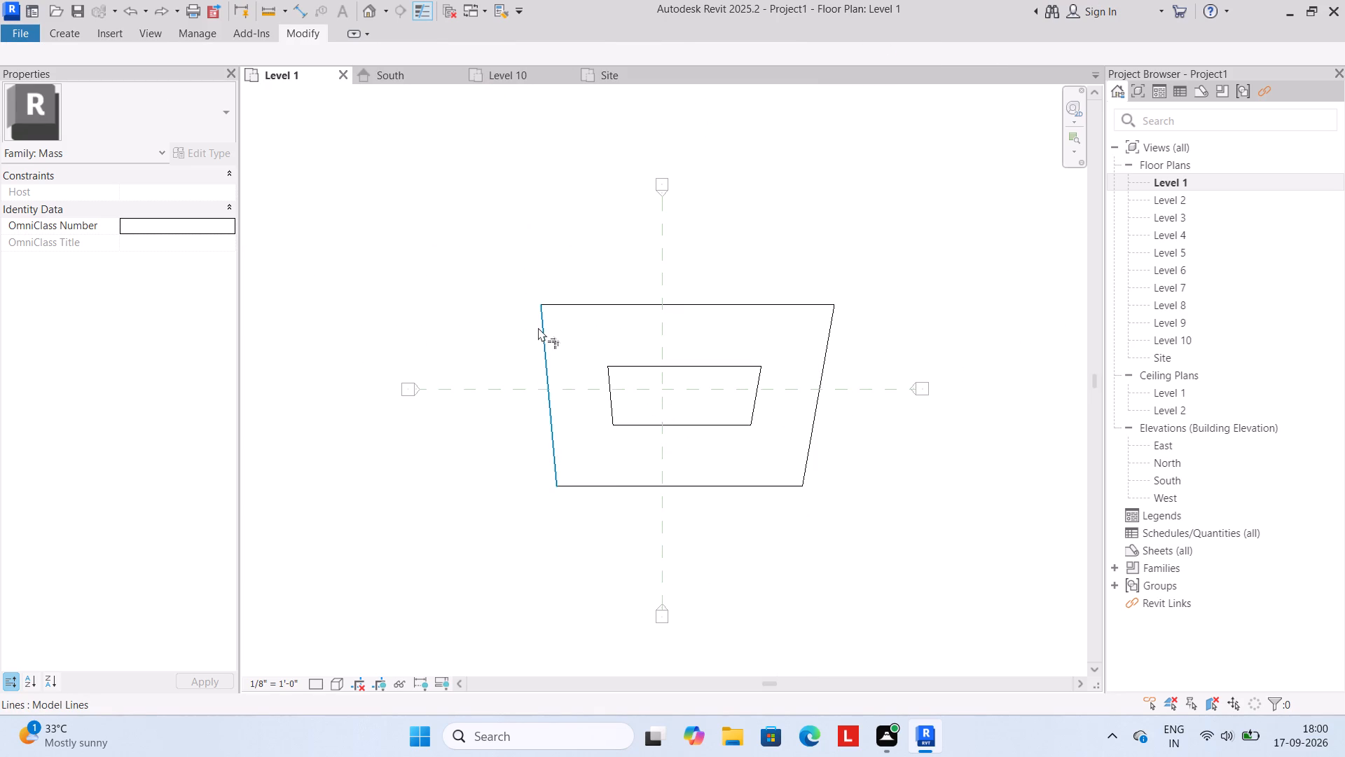
click(539, 327)
click(586, 308)
click(797, 299)
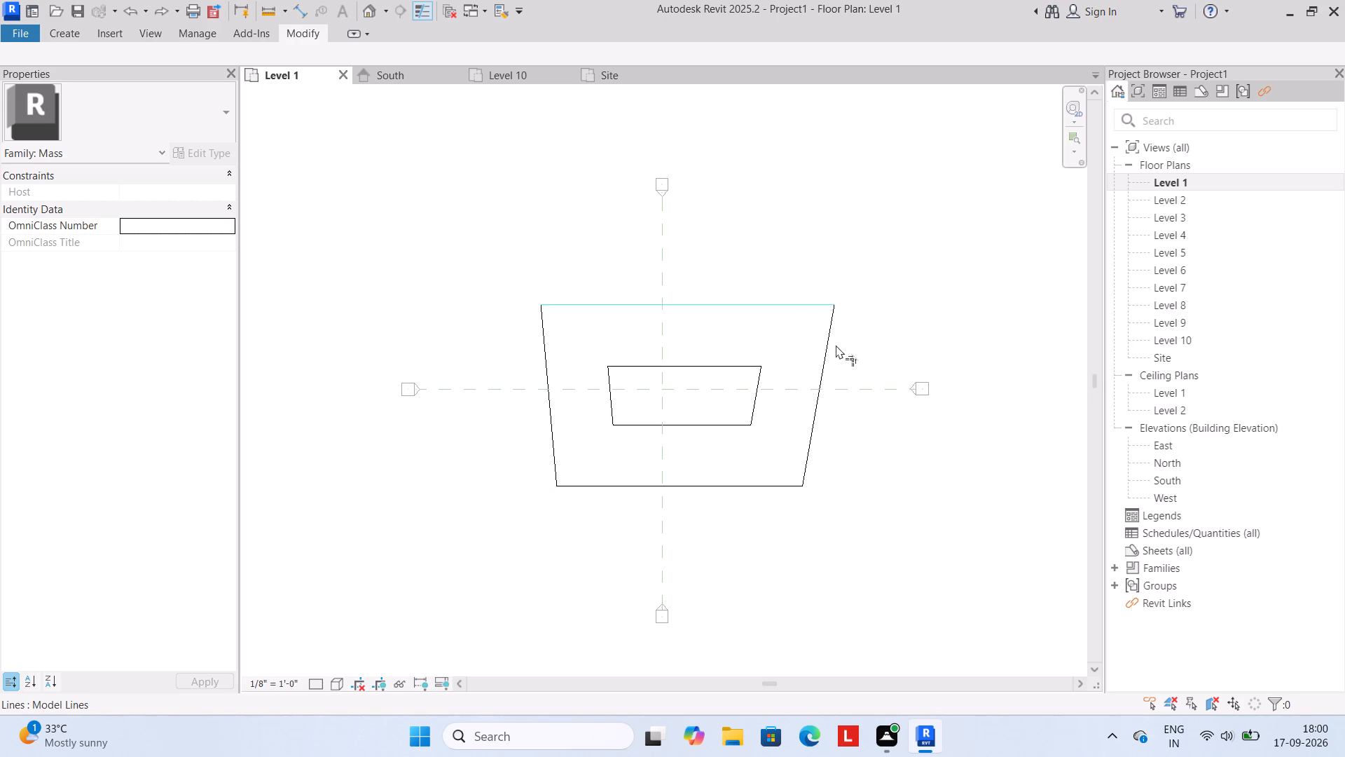
click(836, 345)
key(Escape)
Examine the outer outline's top-right corner up close for gaps or overlapping lines.
scroll(813, 305, up, 7)
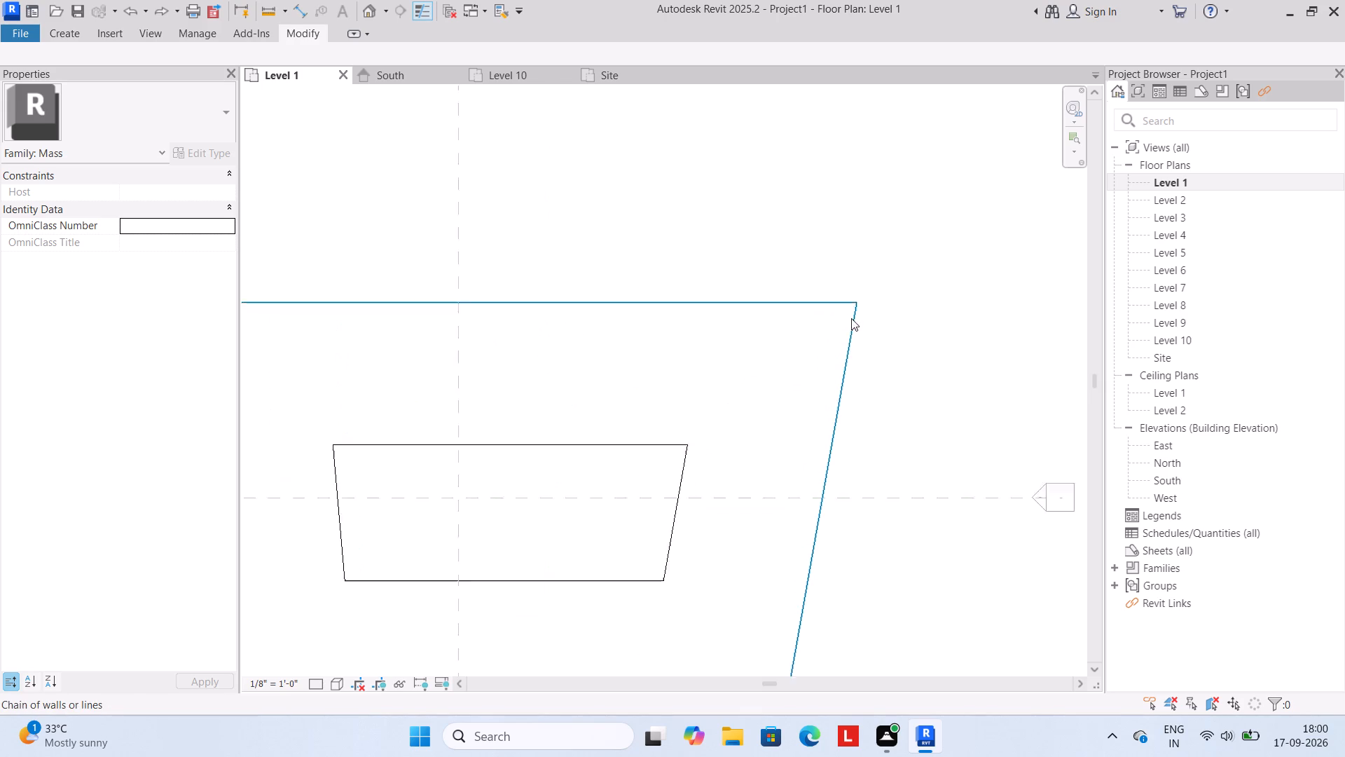
scroll(851, 318, up, 7)
key(Escape)
click(829, 301)
click(867, 362)
key(Escape)
scroll(552, 93, down, 1)
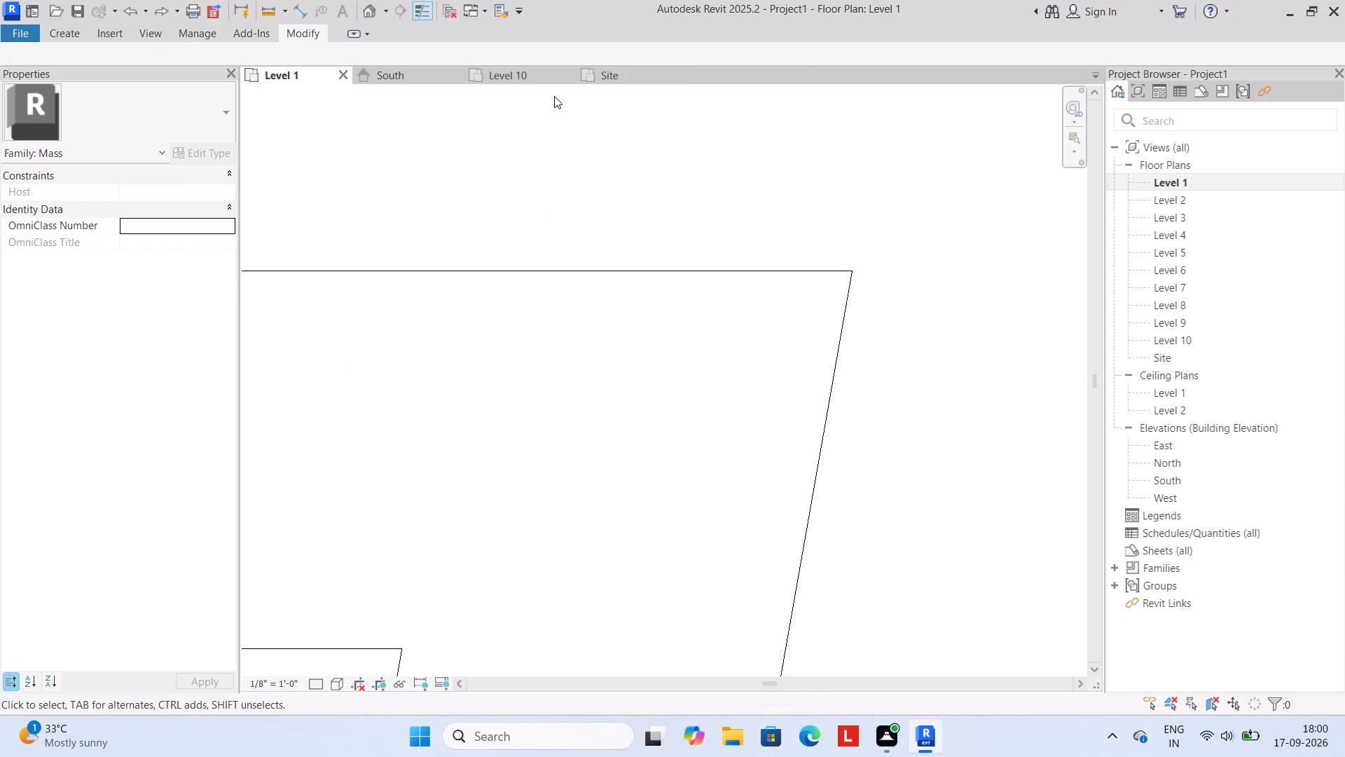
key(Escape)
key(Escape)
key(Escape)
click(304, 29)
key(Escape)
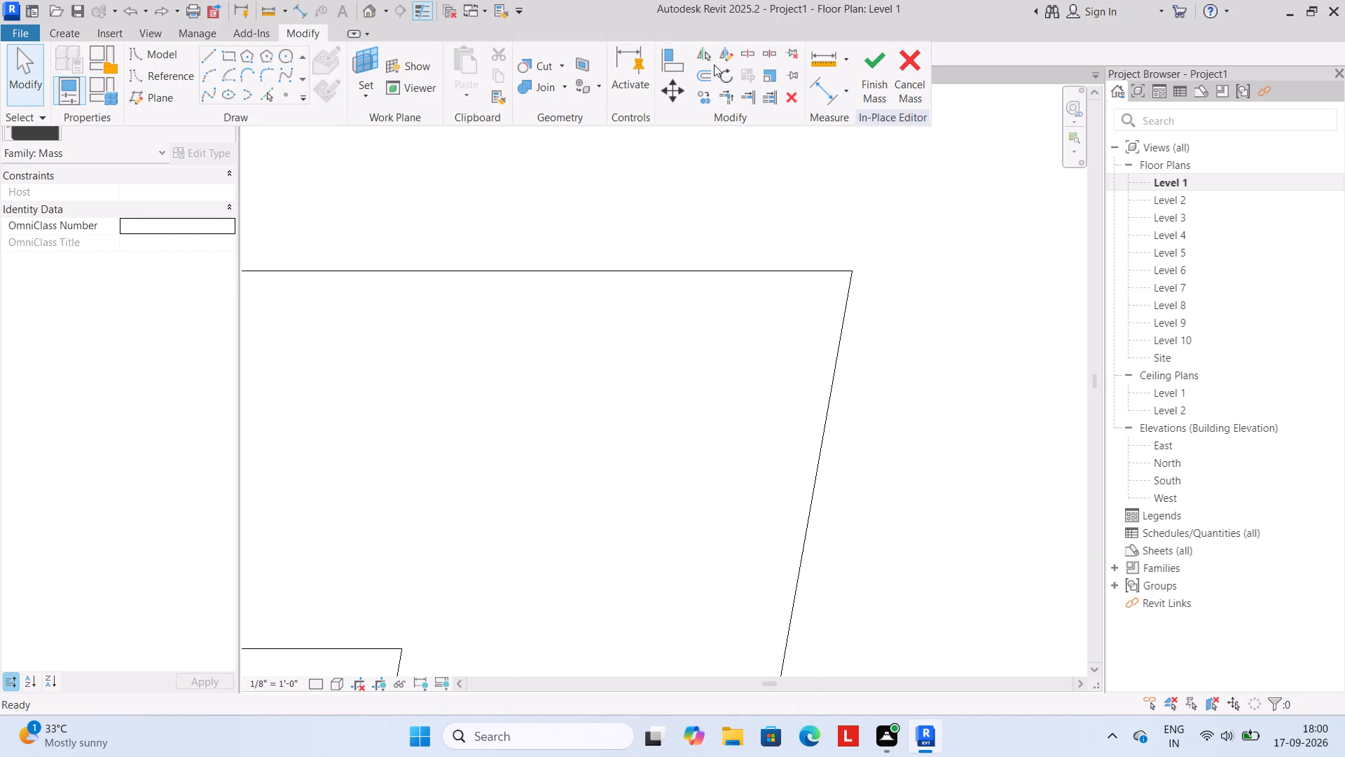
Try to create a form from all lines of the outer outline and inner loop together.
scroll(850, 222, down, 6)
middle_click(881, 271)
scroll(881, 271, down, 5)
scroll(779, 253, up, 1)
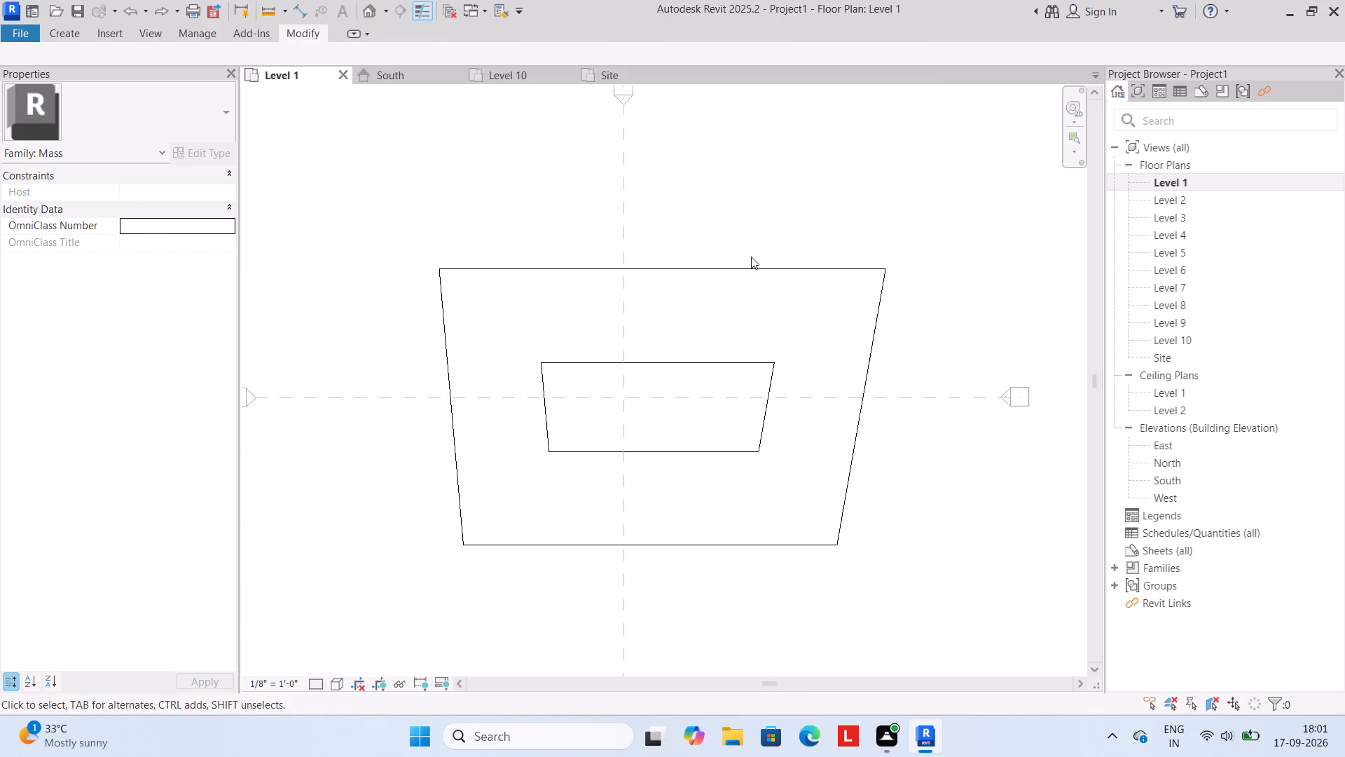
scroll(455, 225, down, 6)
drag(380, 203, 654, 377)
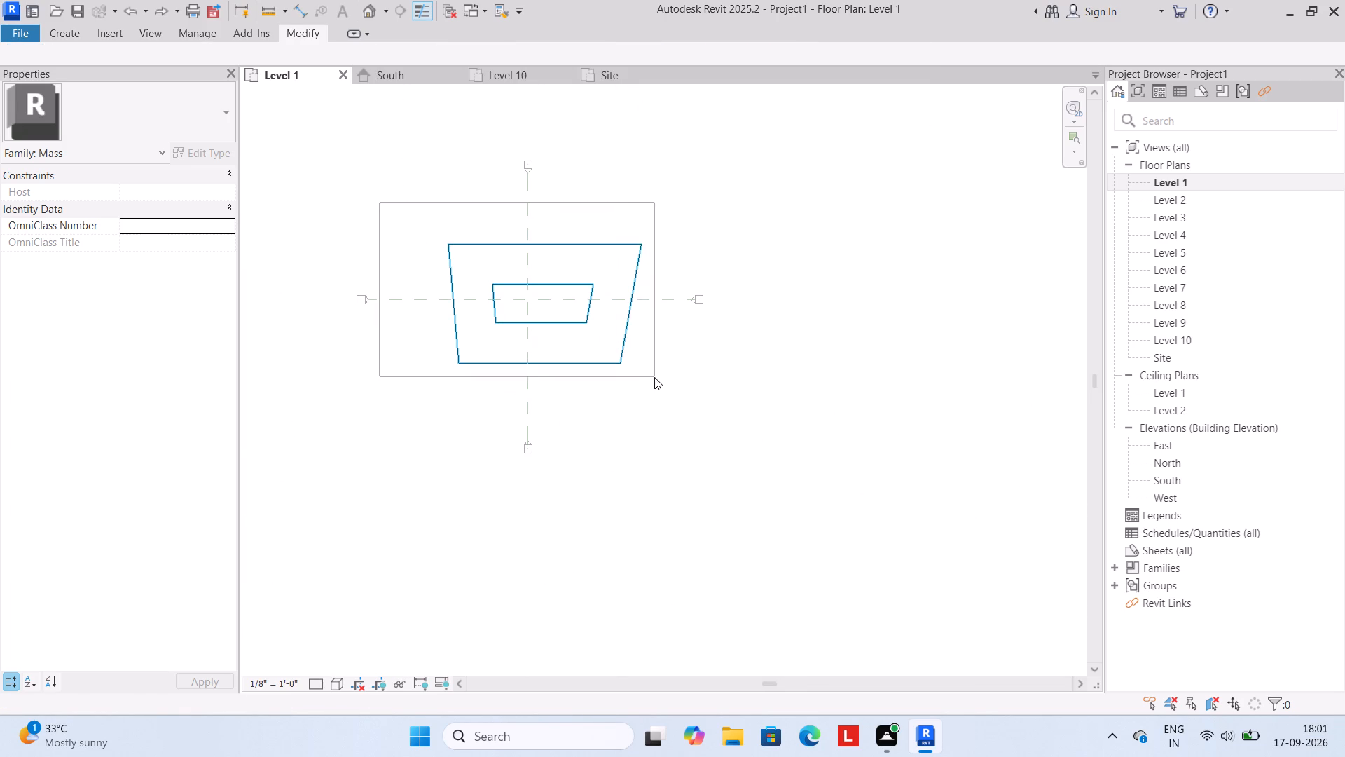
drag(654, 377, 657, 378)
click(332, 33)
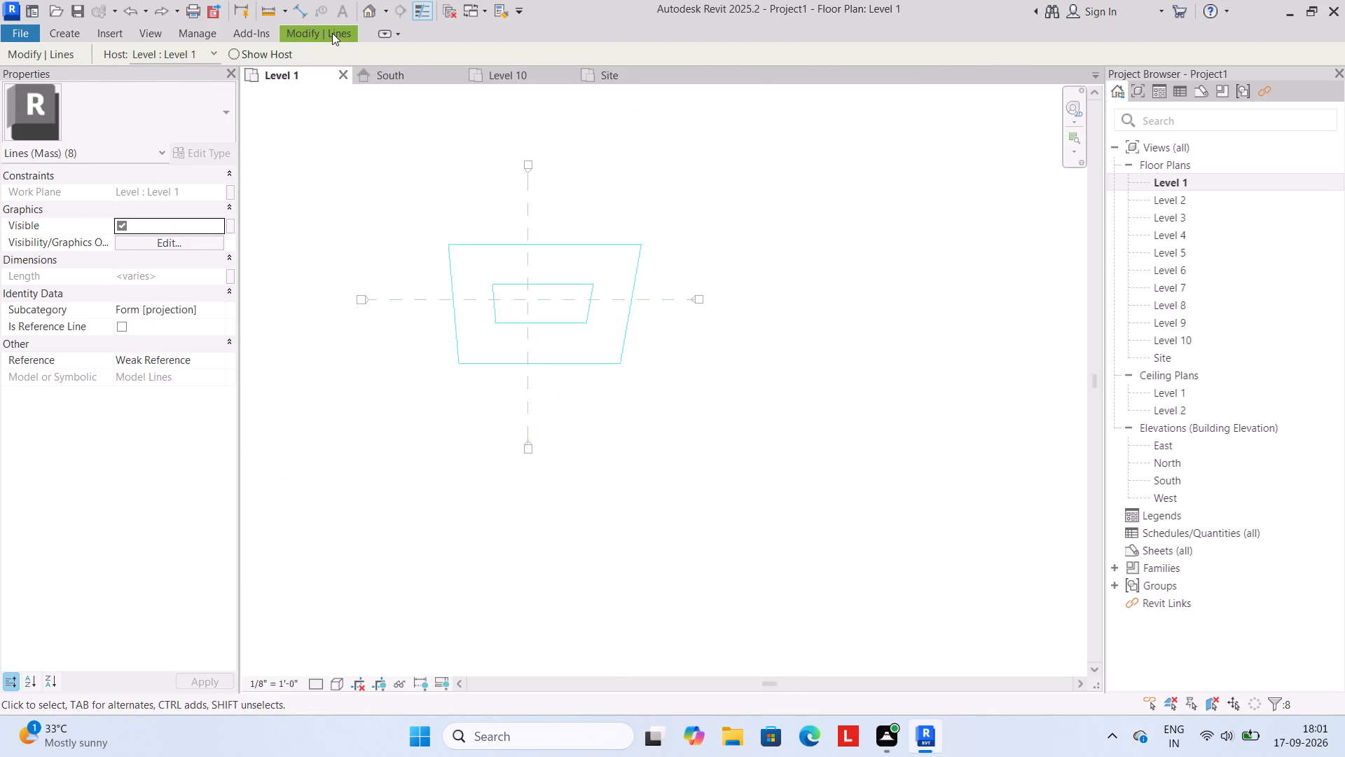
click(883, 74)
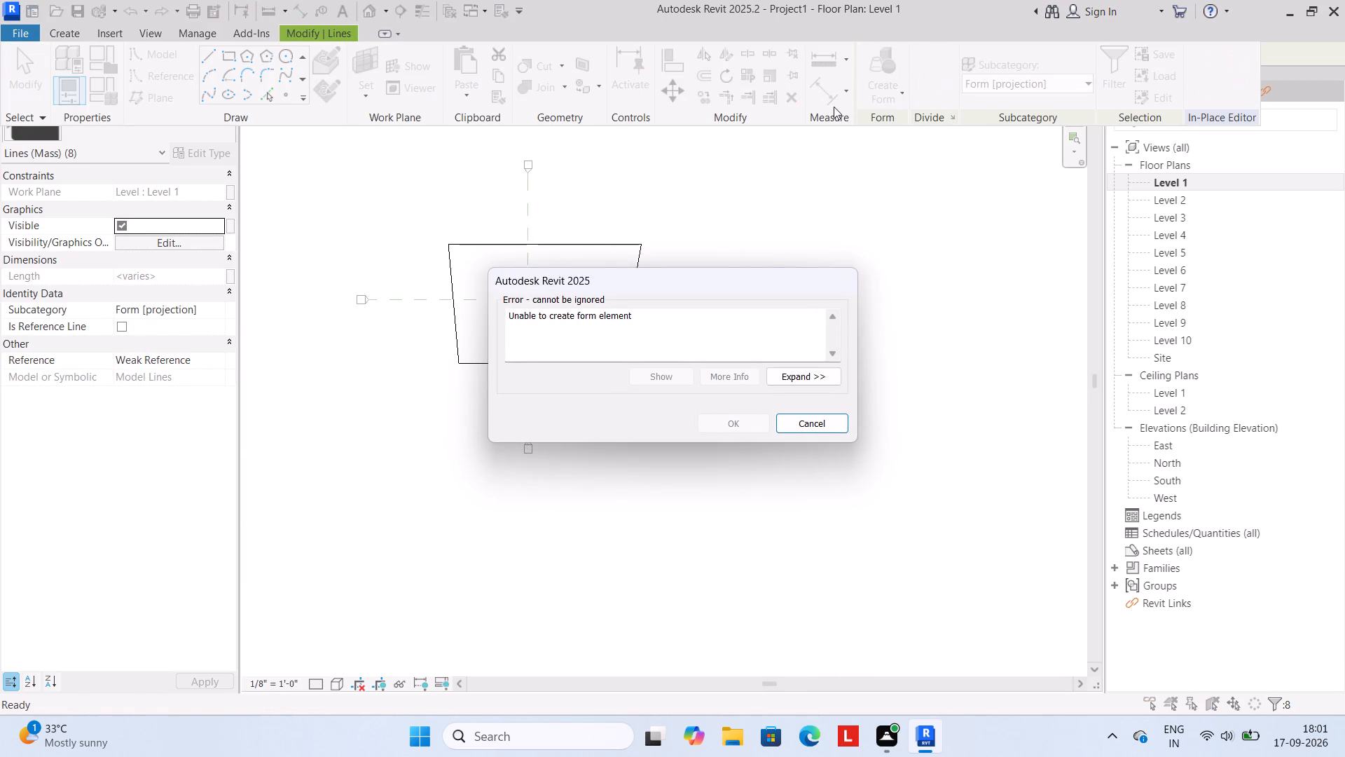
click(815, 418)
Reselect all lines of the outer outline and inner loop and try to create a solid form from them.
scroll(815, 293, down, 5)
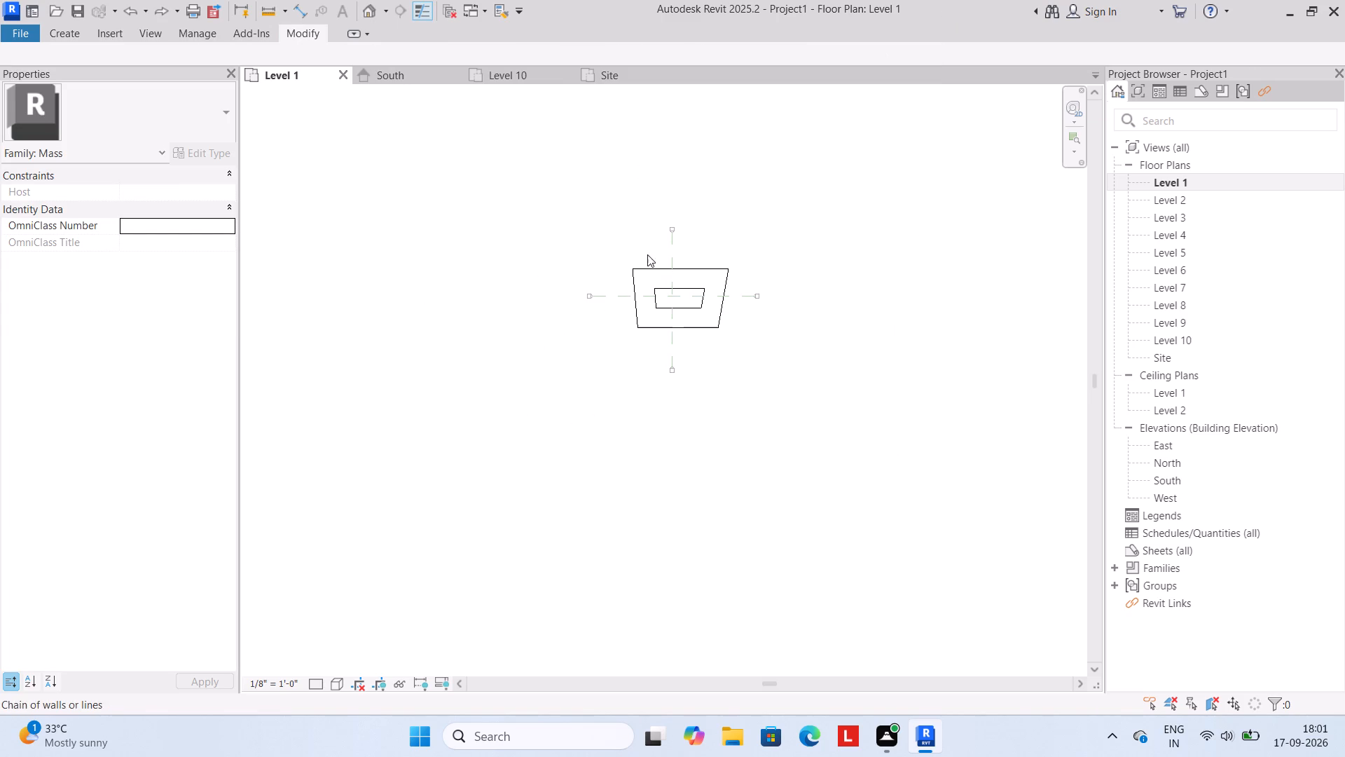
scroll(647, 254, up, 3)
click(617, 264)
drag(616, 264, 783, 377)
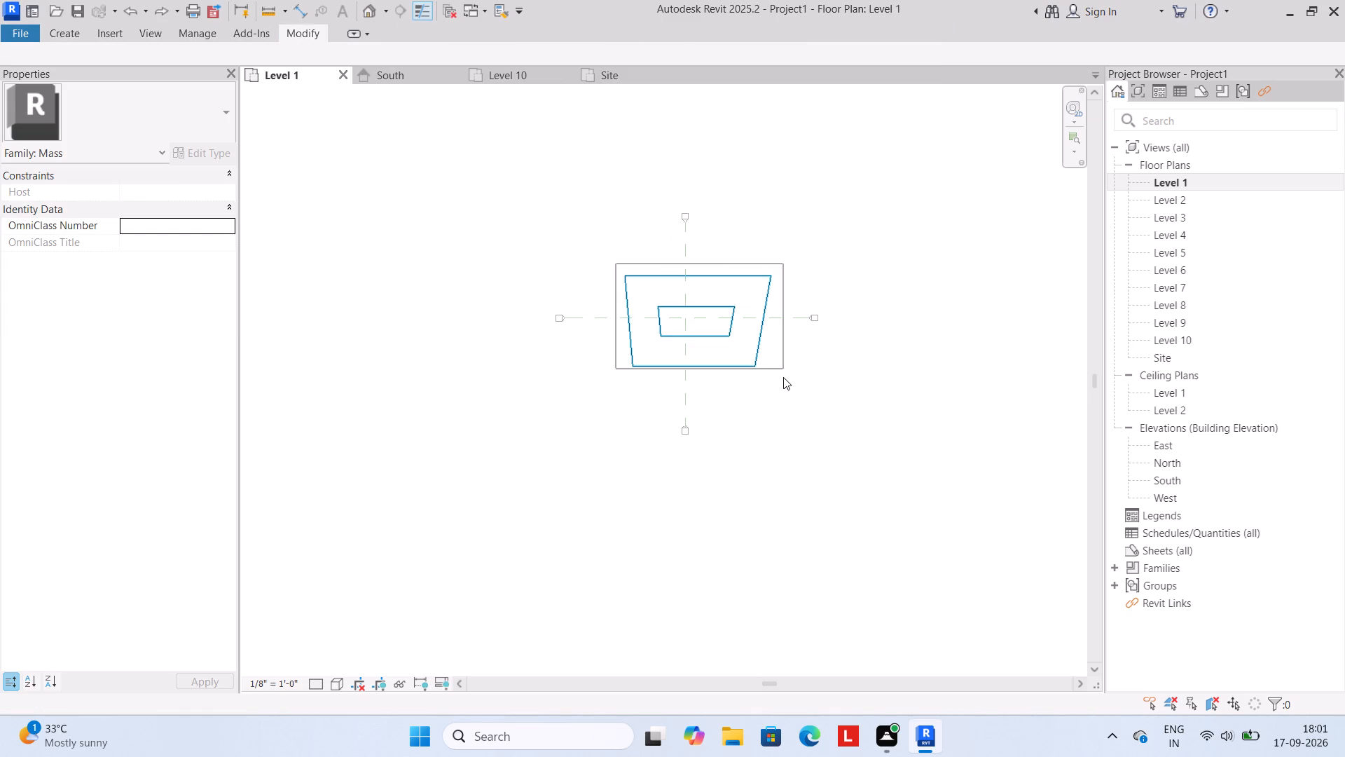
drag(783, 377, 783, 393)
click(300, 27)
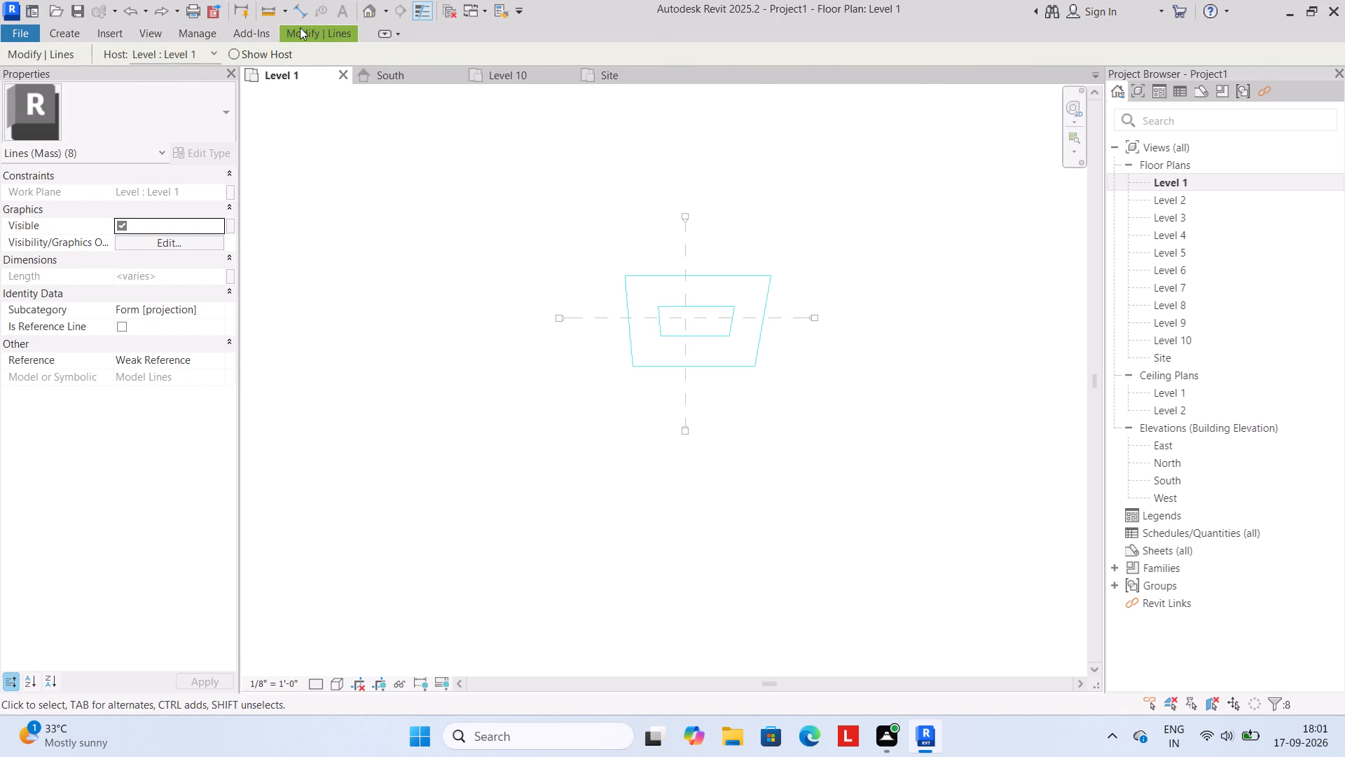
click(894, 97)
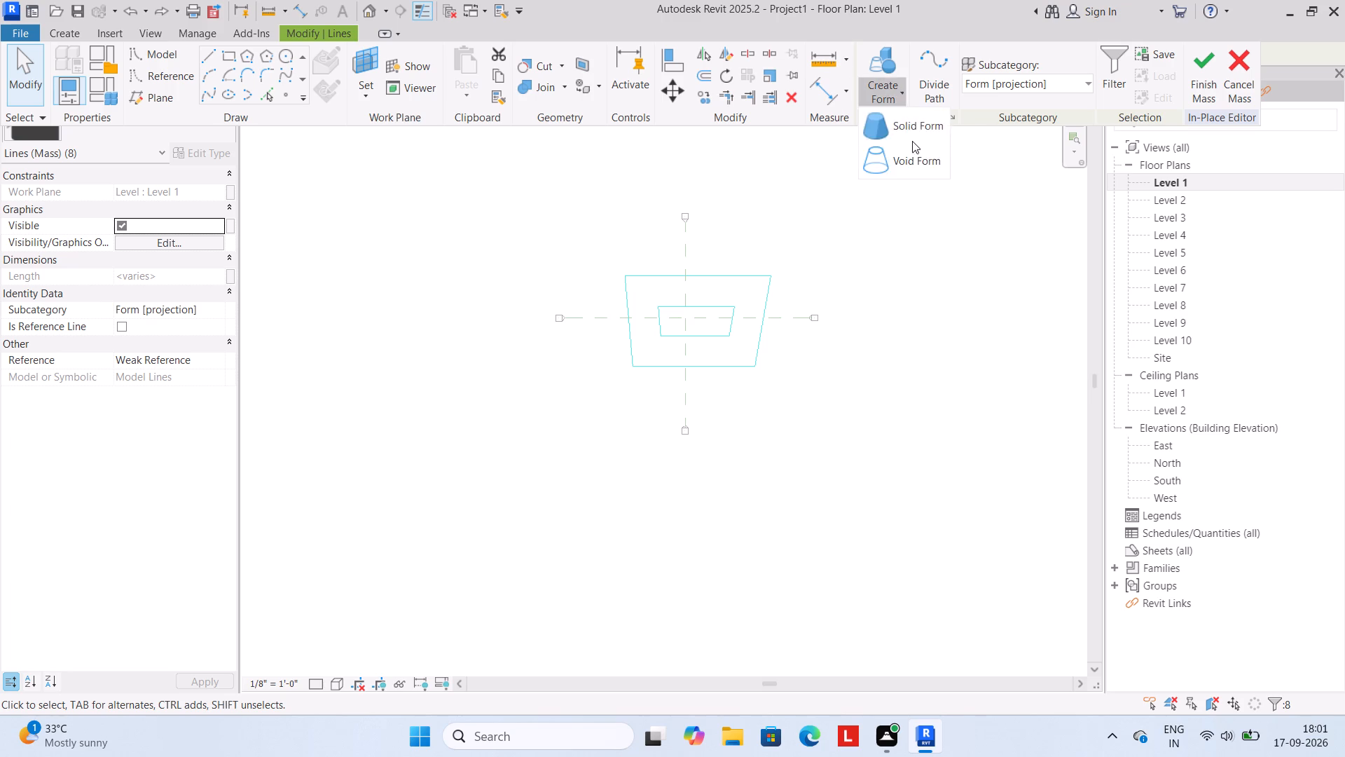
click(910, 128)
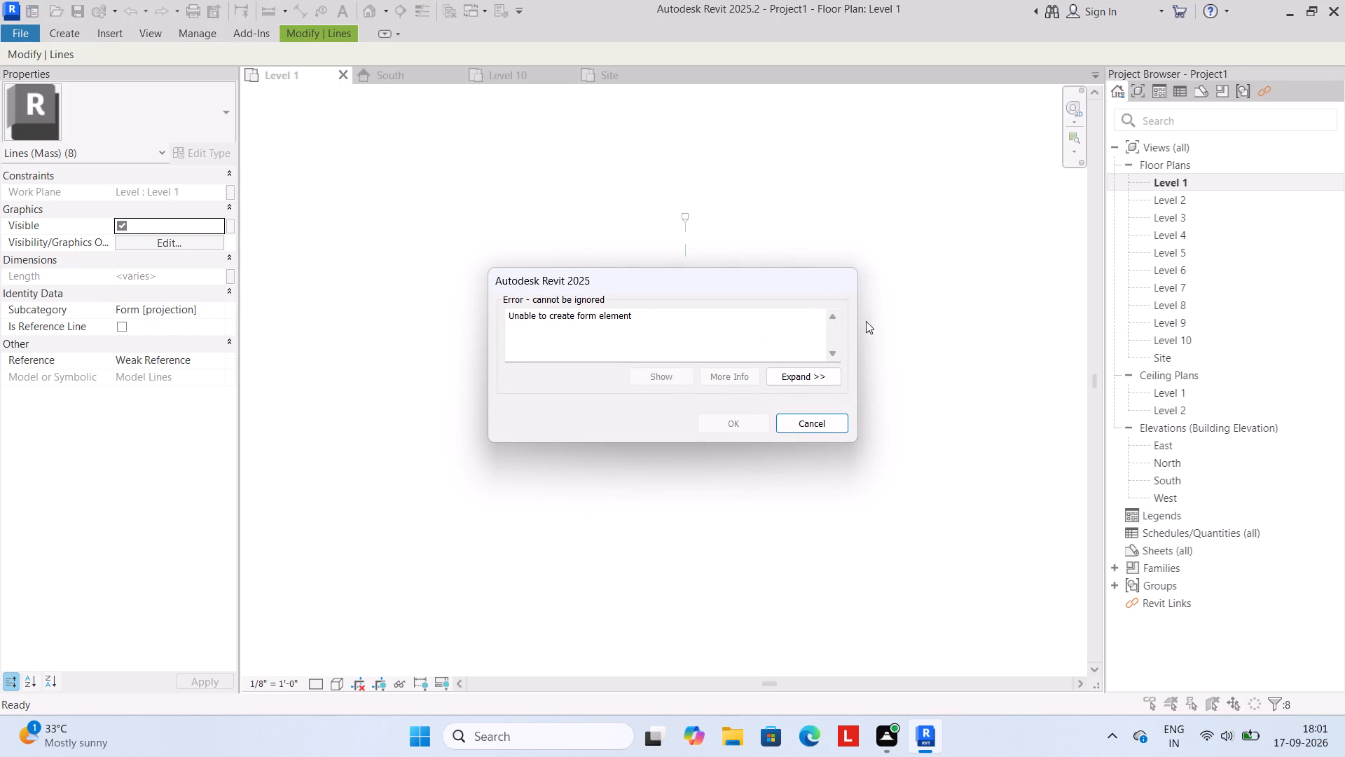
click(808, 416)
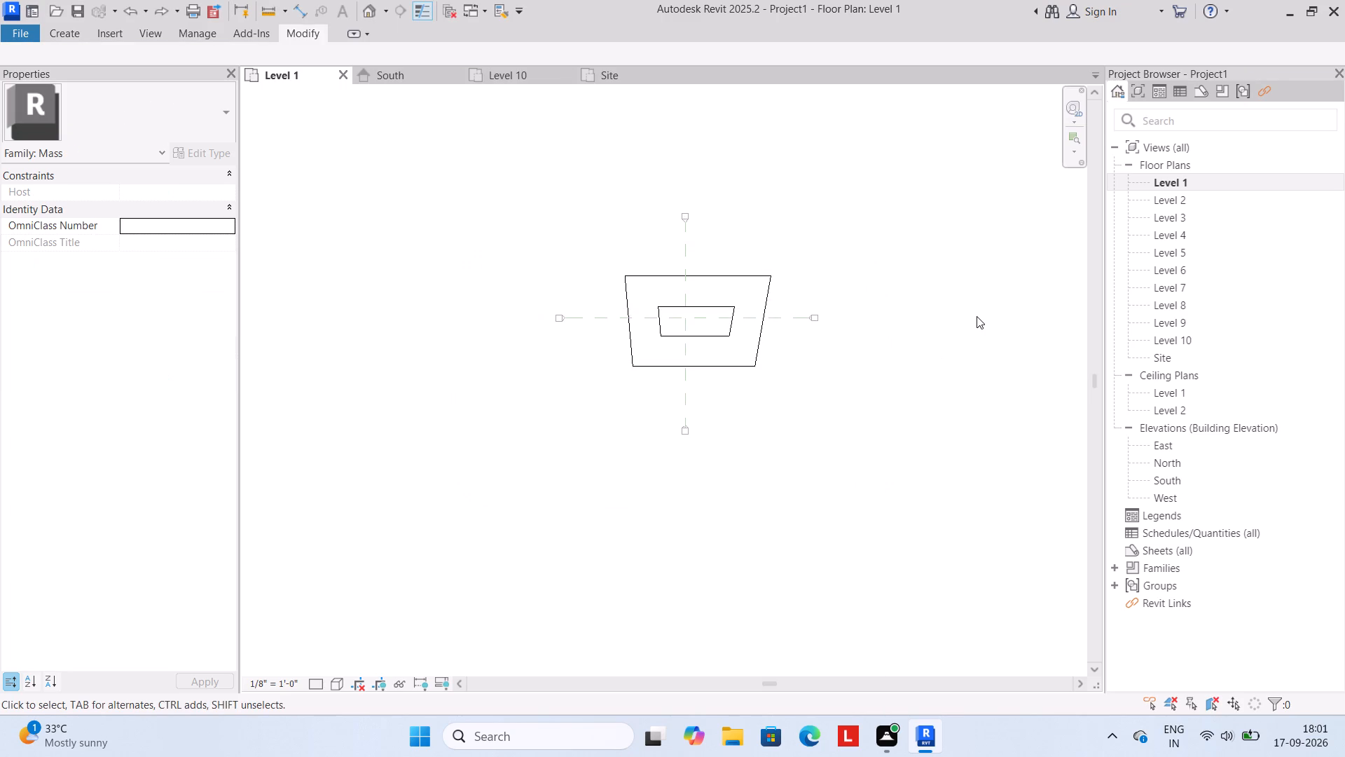
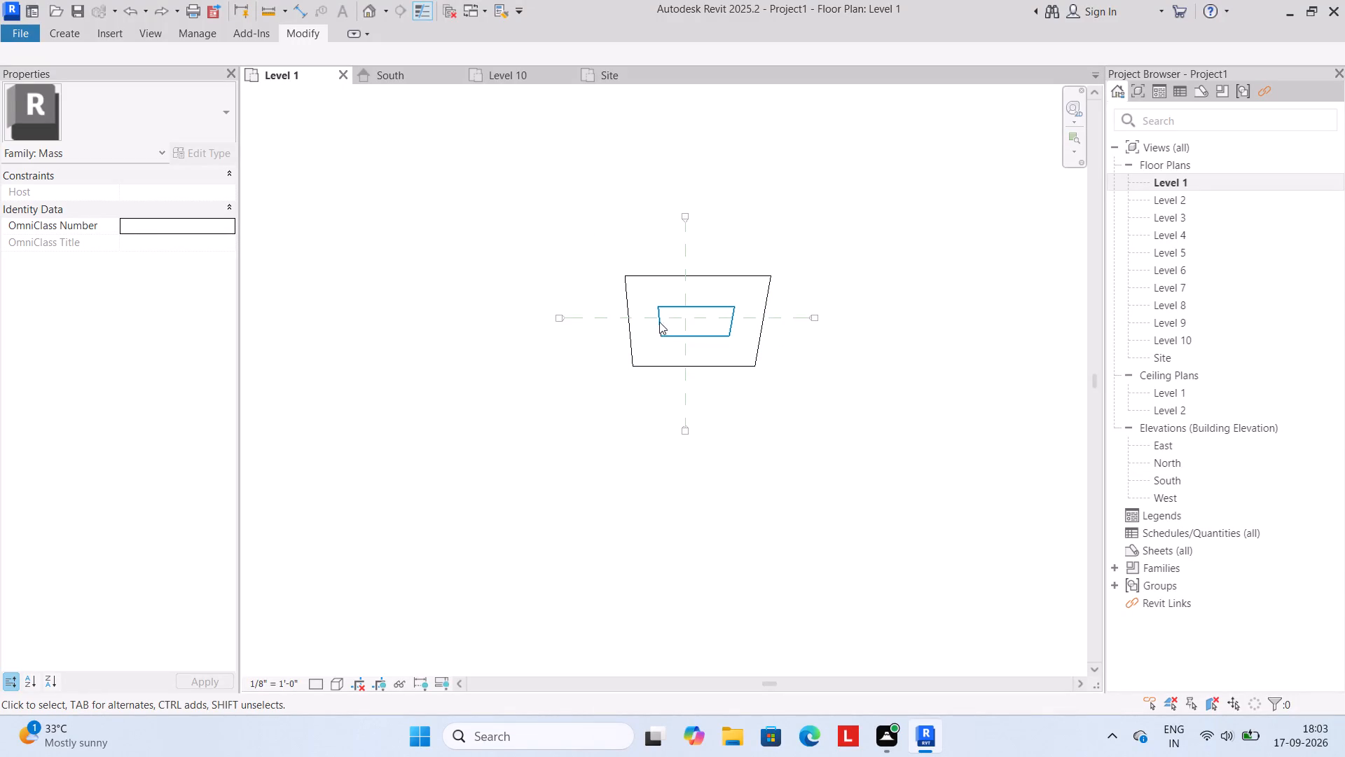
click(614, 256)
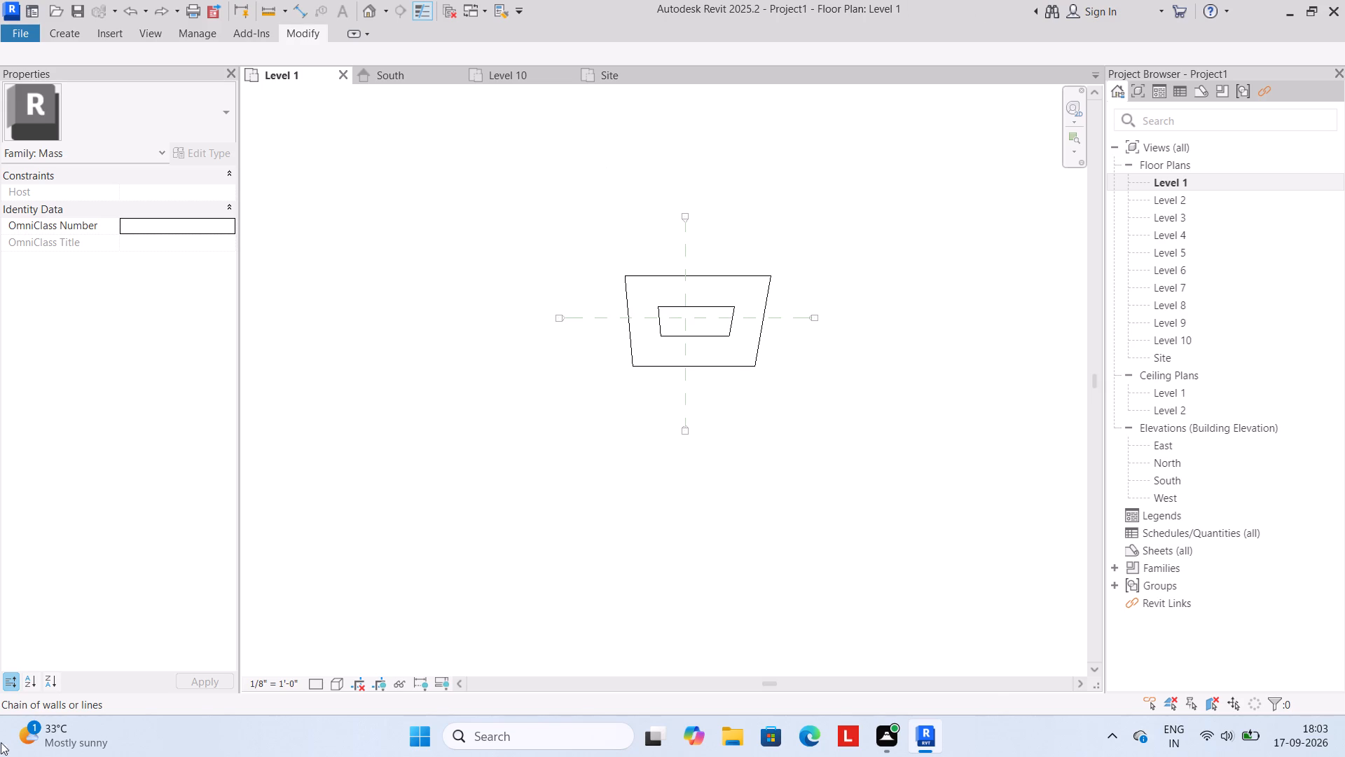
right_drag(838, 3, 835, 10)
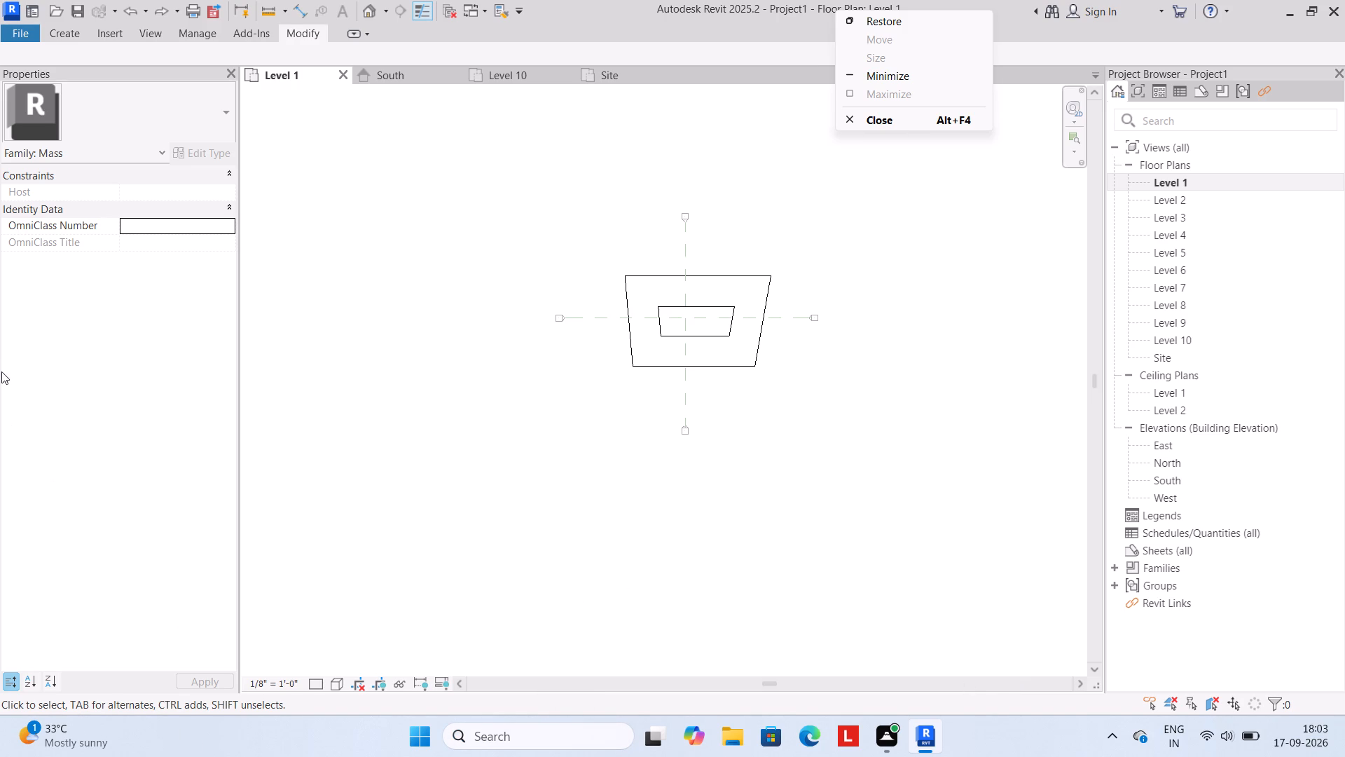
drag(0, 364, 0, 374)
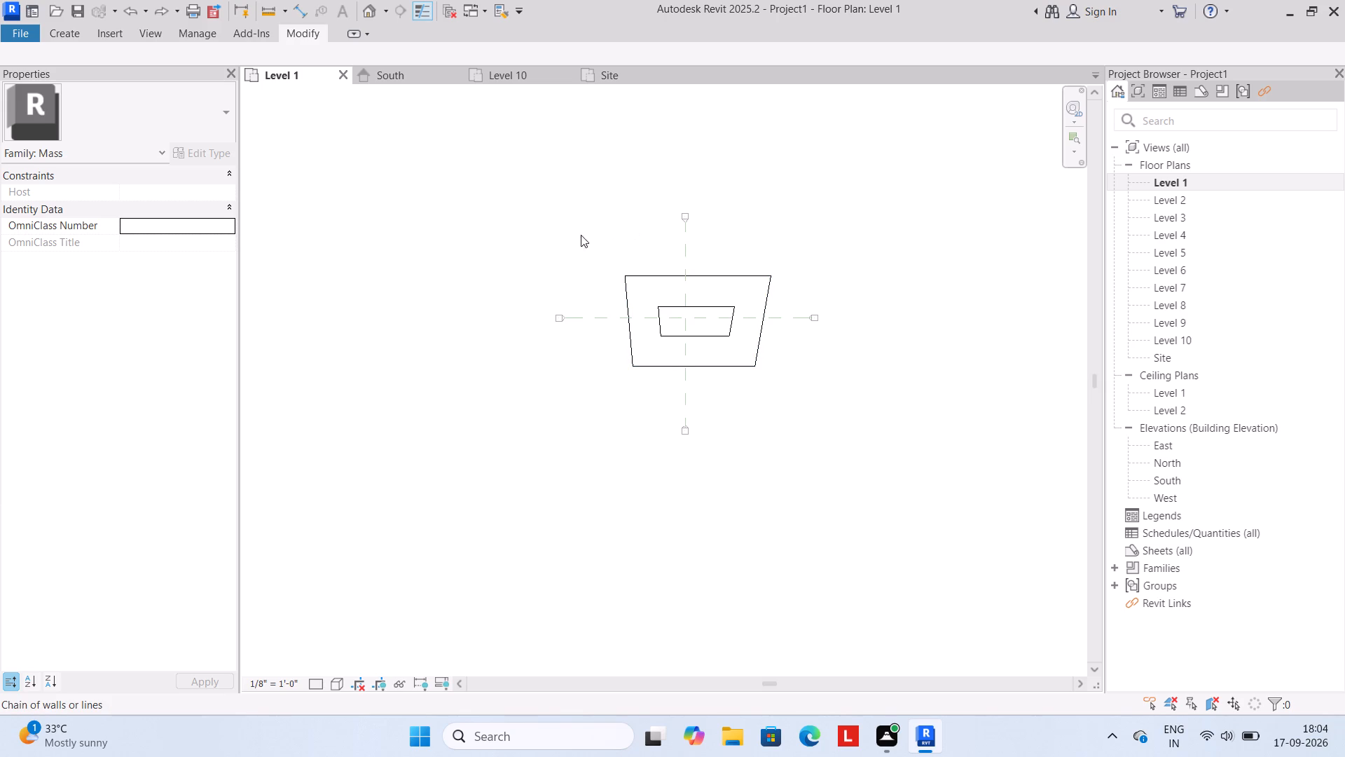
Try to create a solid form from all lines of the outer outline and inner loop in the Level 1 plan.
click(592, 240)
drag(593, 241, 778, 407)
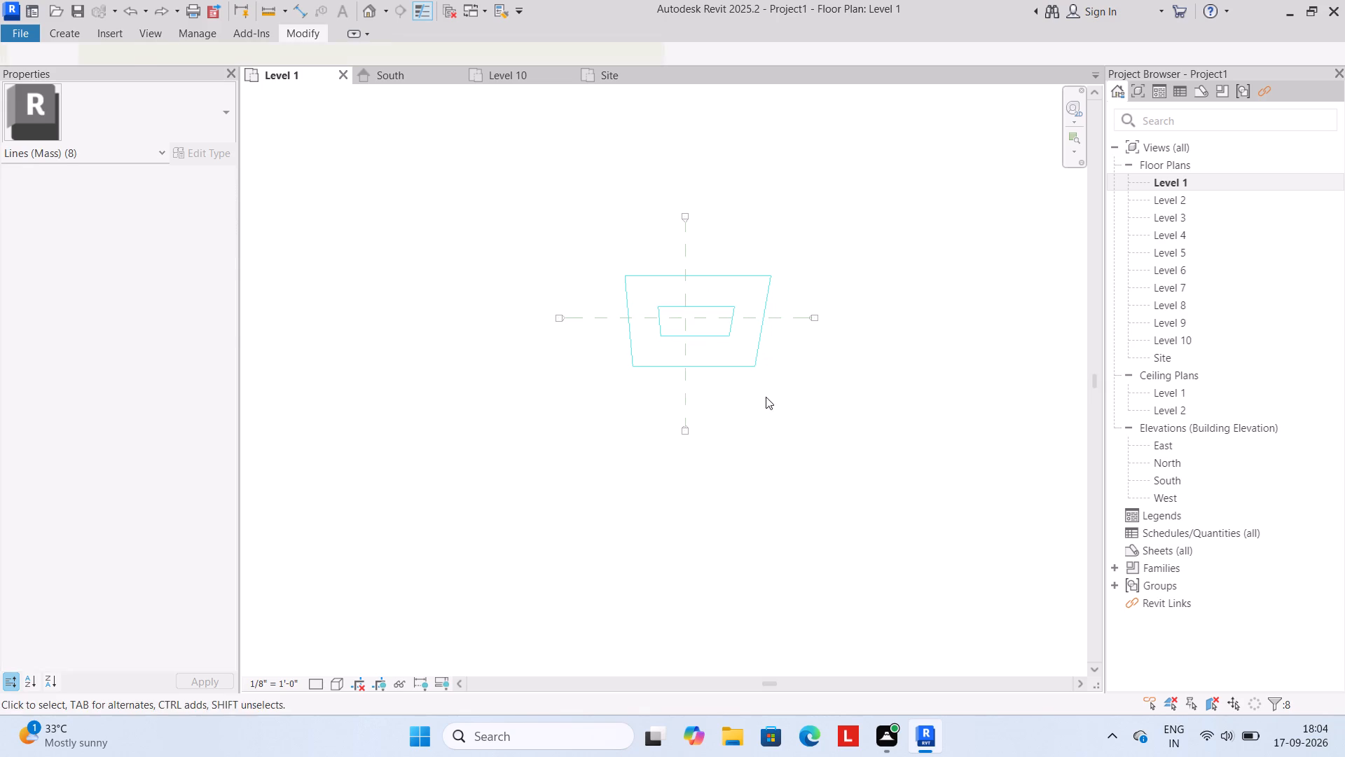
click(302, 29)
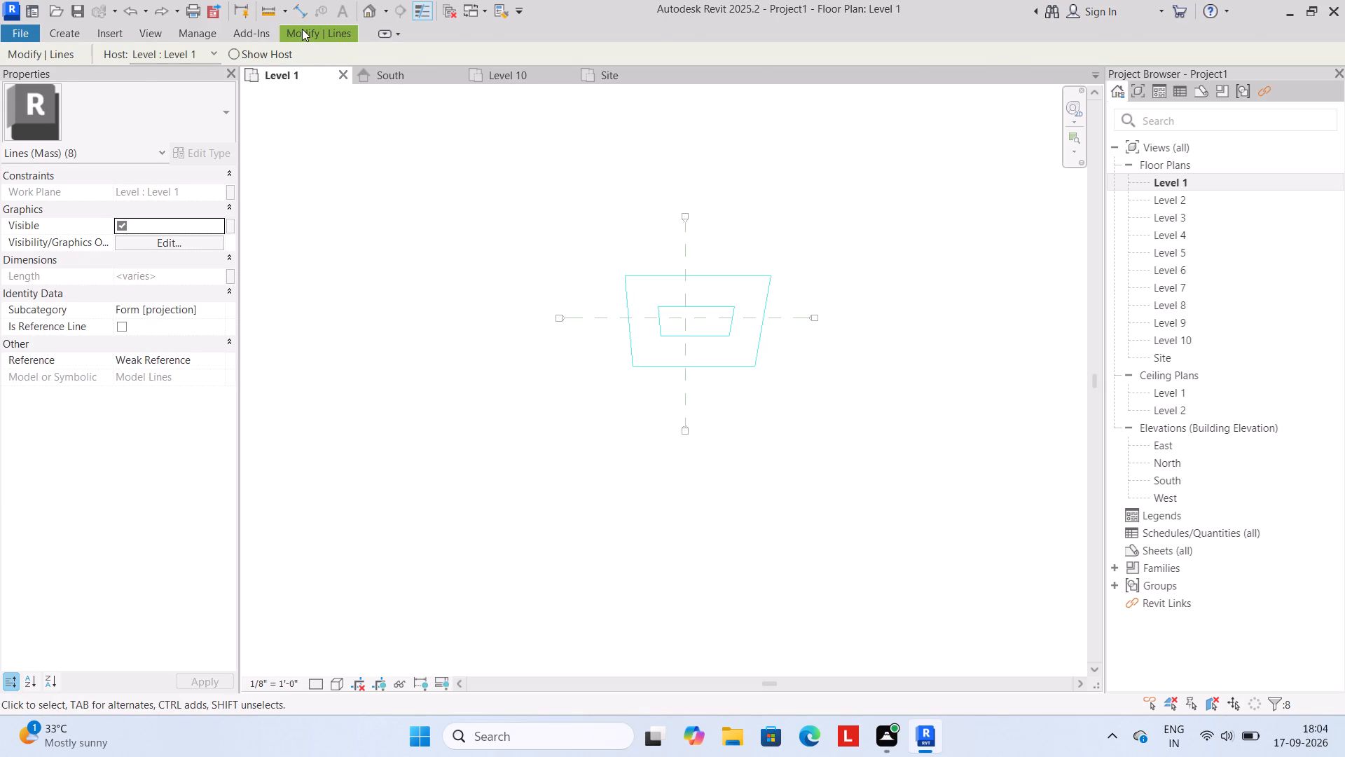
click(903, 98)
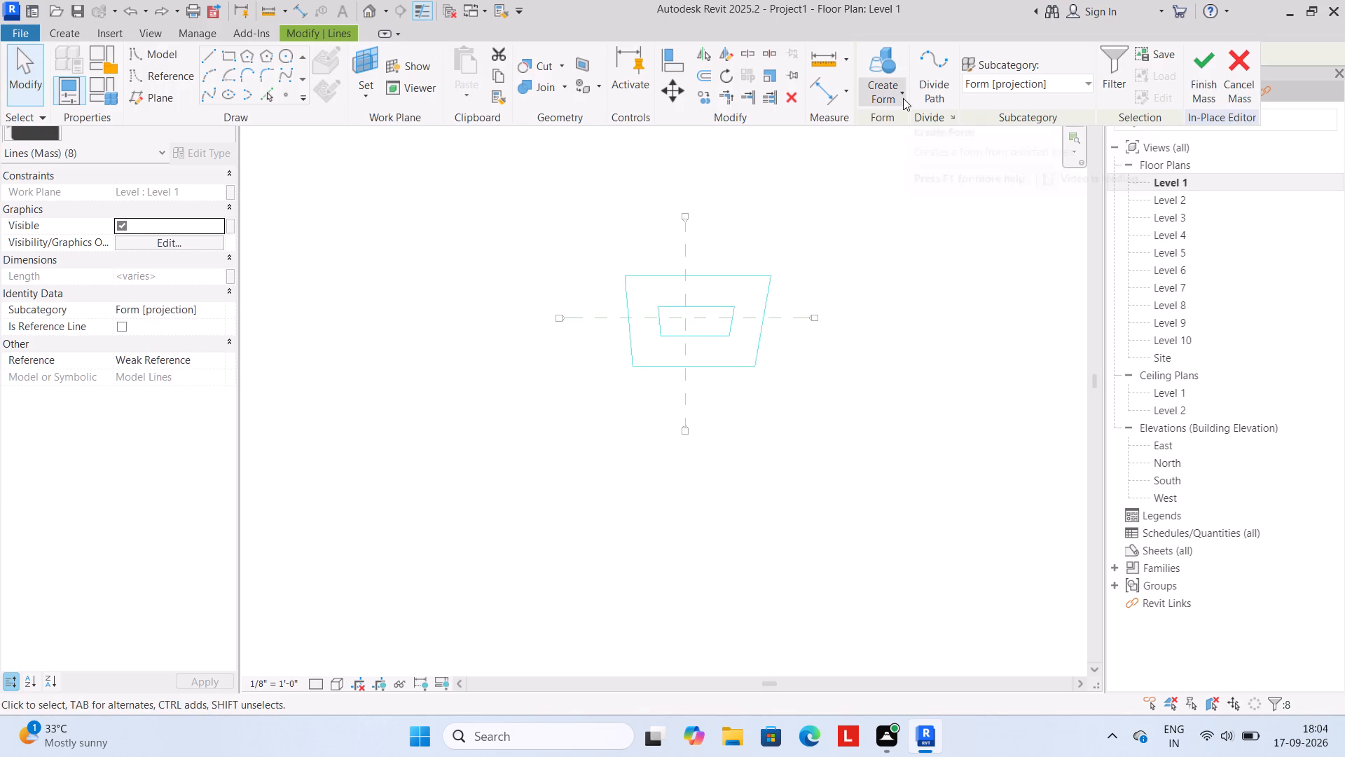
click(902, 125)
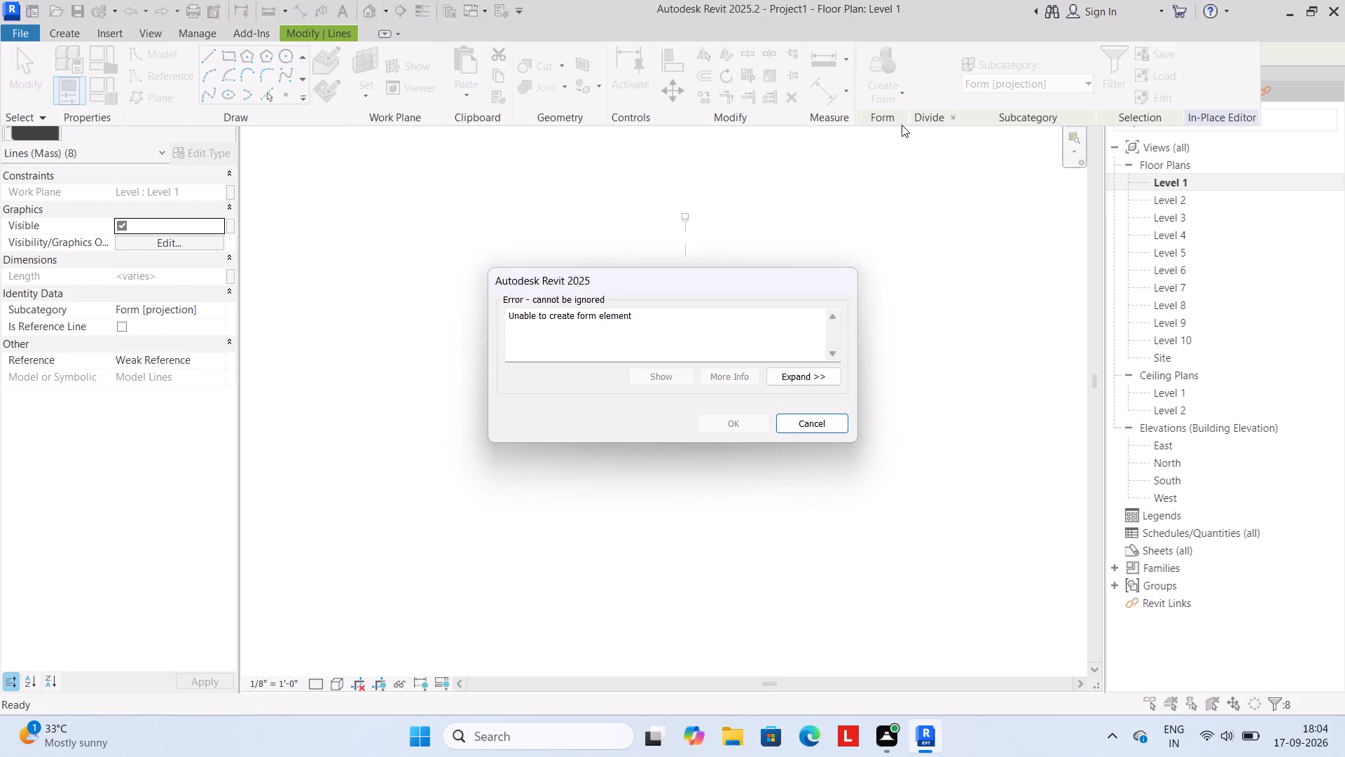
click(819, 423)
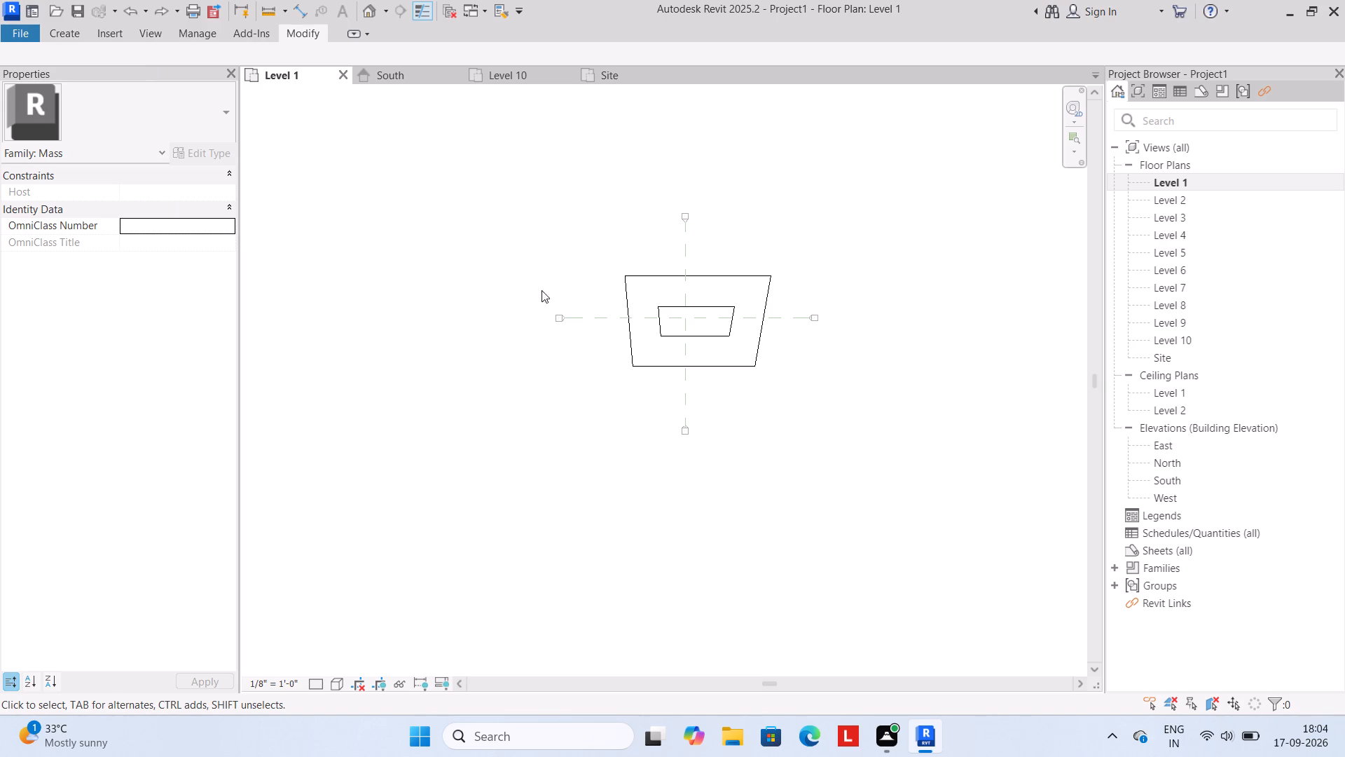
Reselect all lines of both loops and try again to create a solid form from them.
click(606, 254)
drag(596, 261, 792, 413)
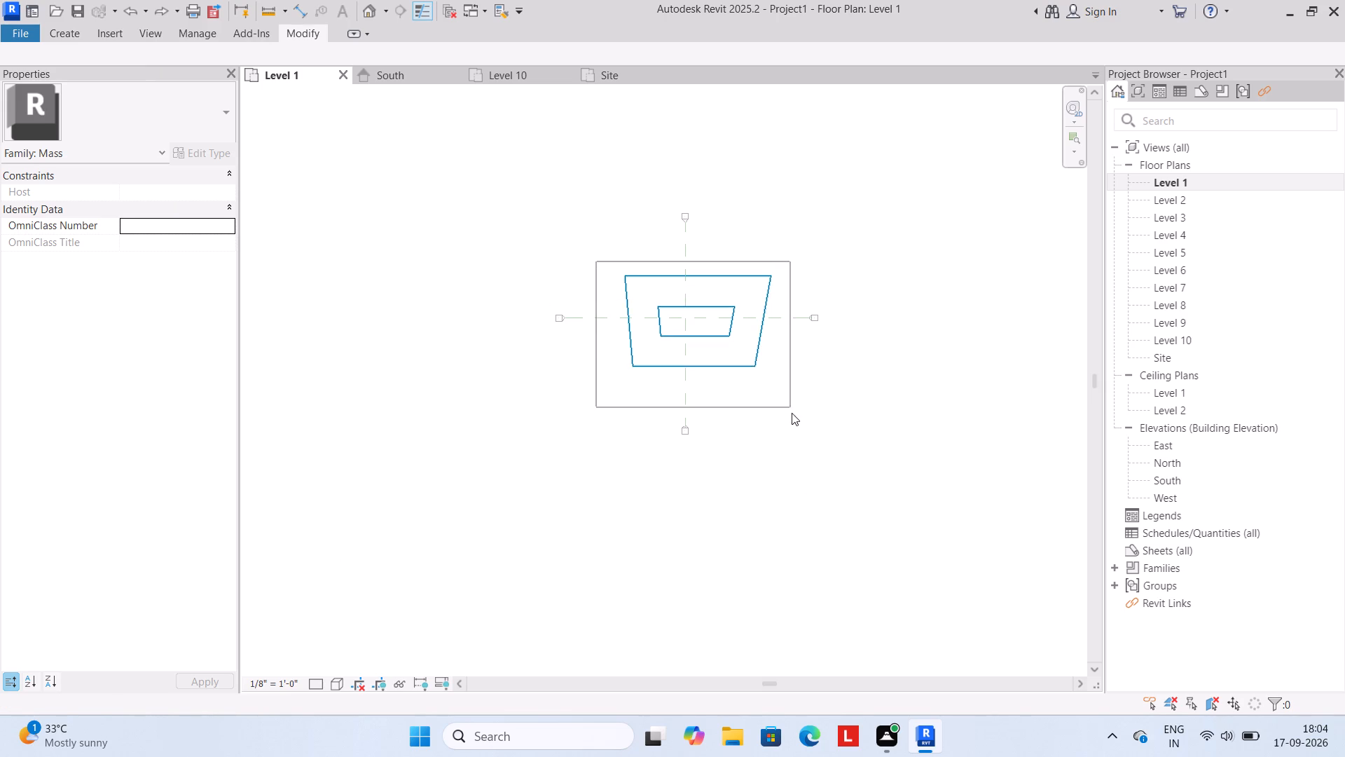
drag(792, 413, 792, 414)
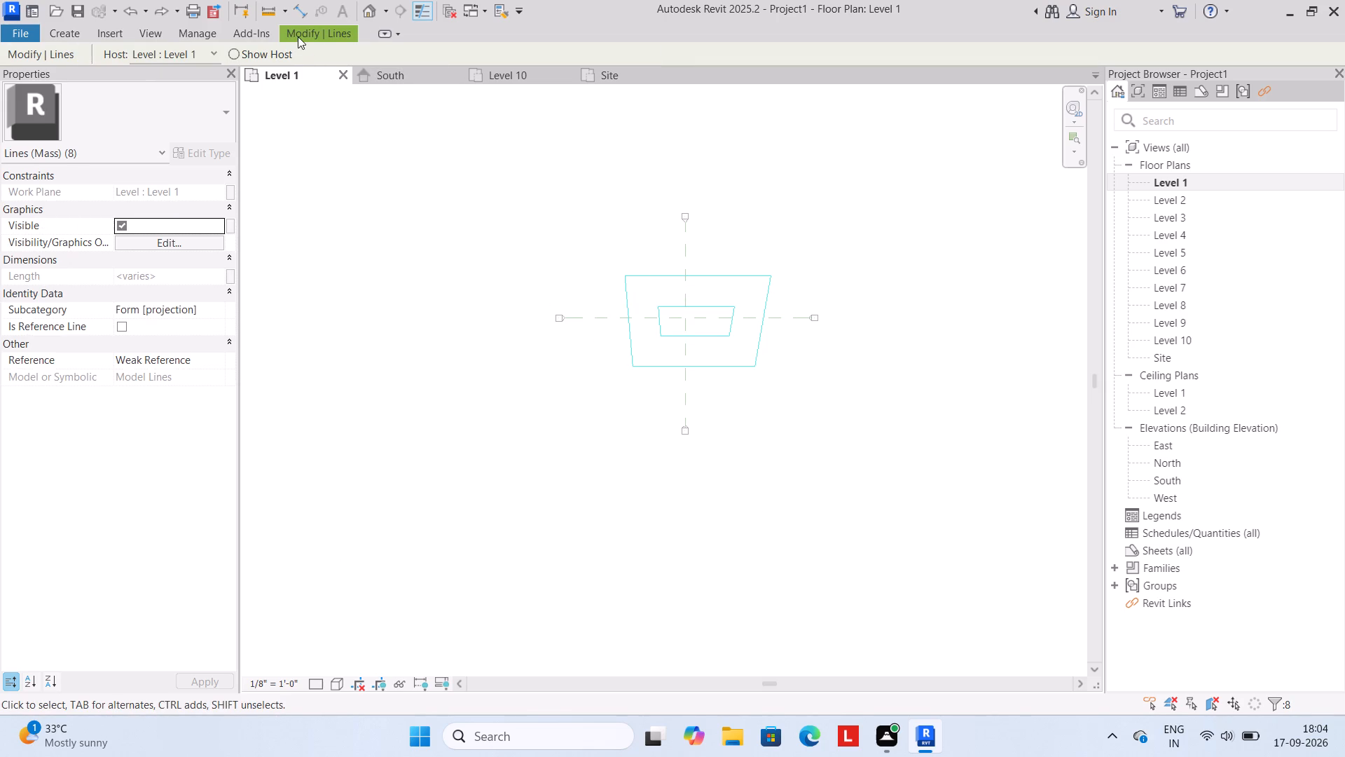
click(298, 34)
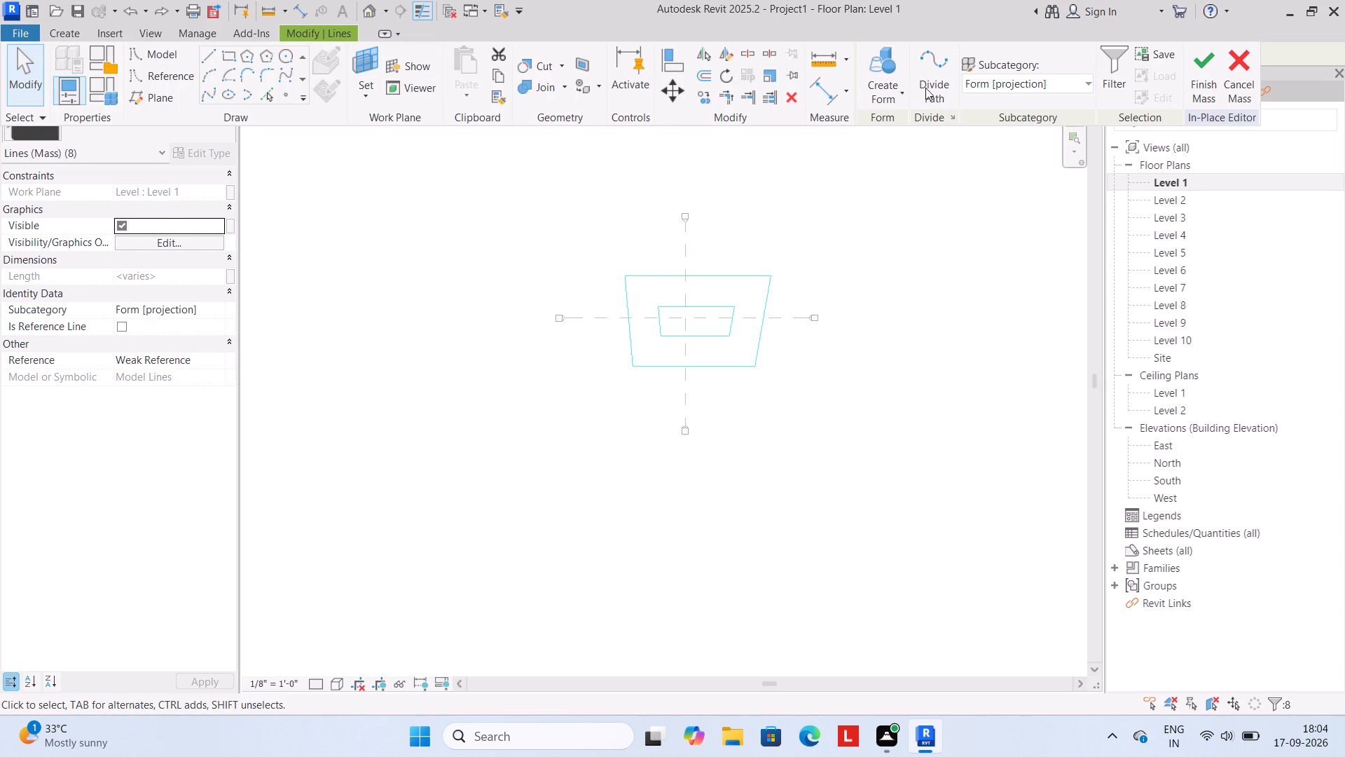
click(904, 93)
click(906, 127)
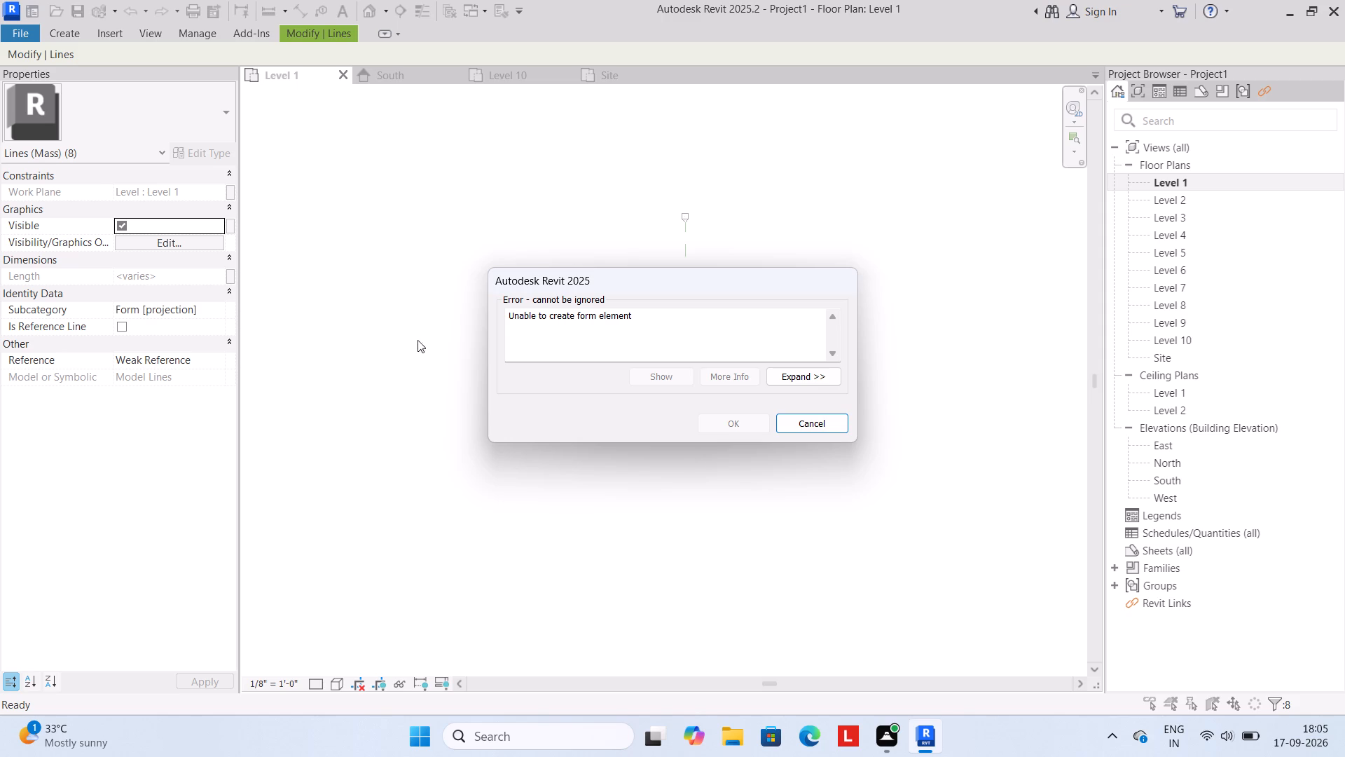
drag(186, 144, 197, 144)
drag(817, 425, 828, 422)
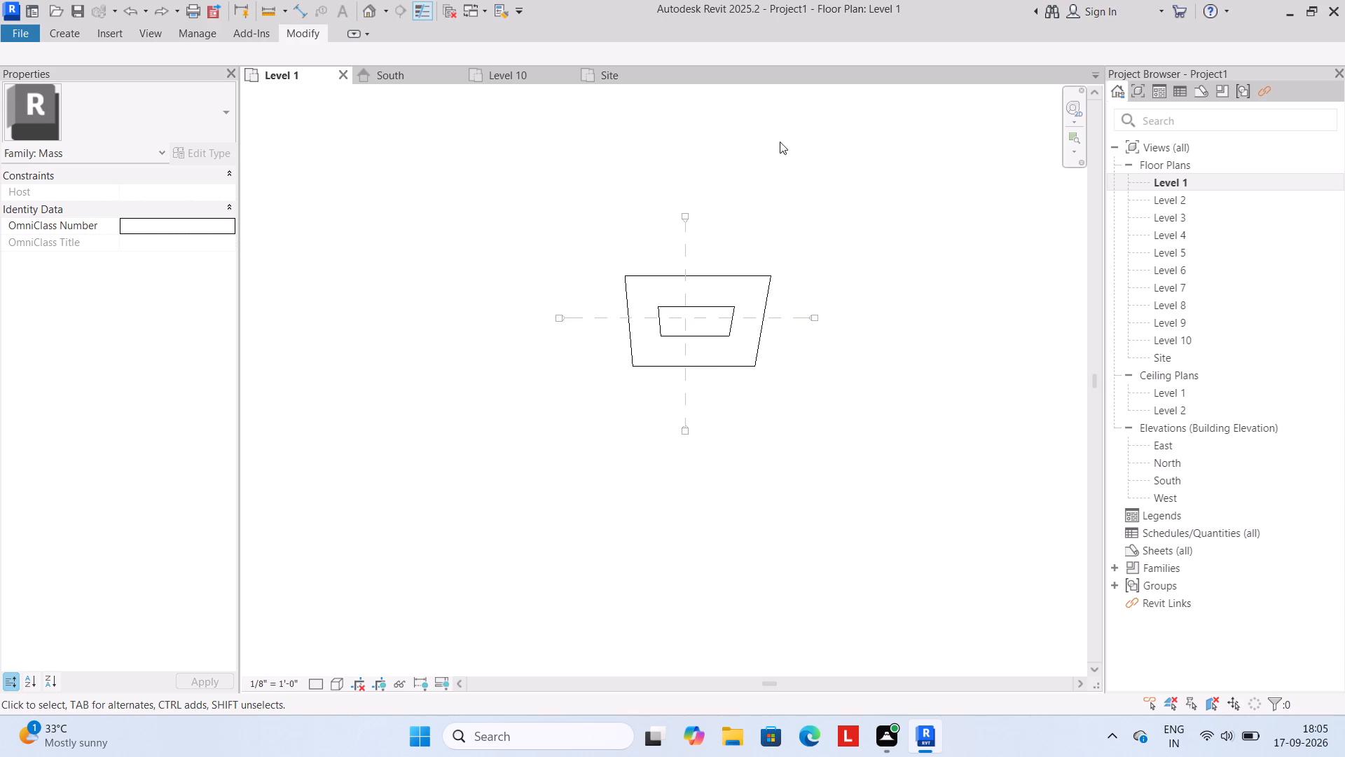
Inspect the two loops in the Site plan and the default 3D view, and return to the Level 1 plan.
click(614, 70)
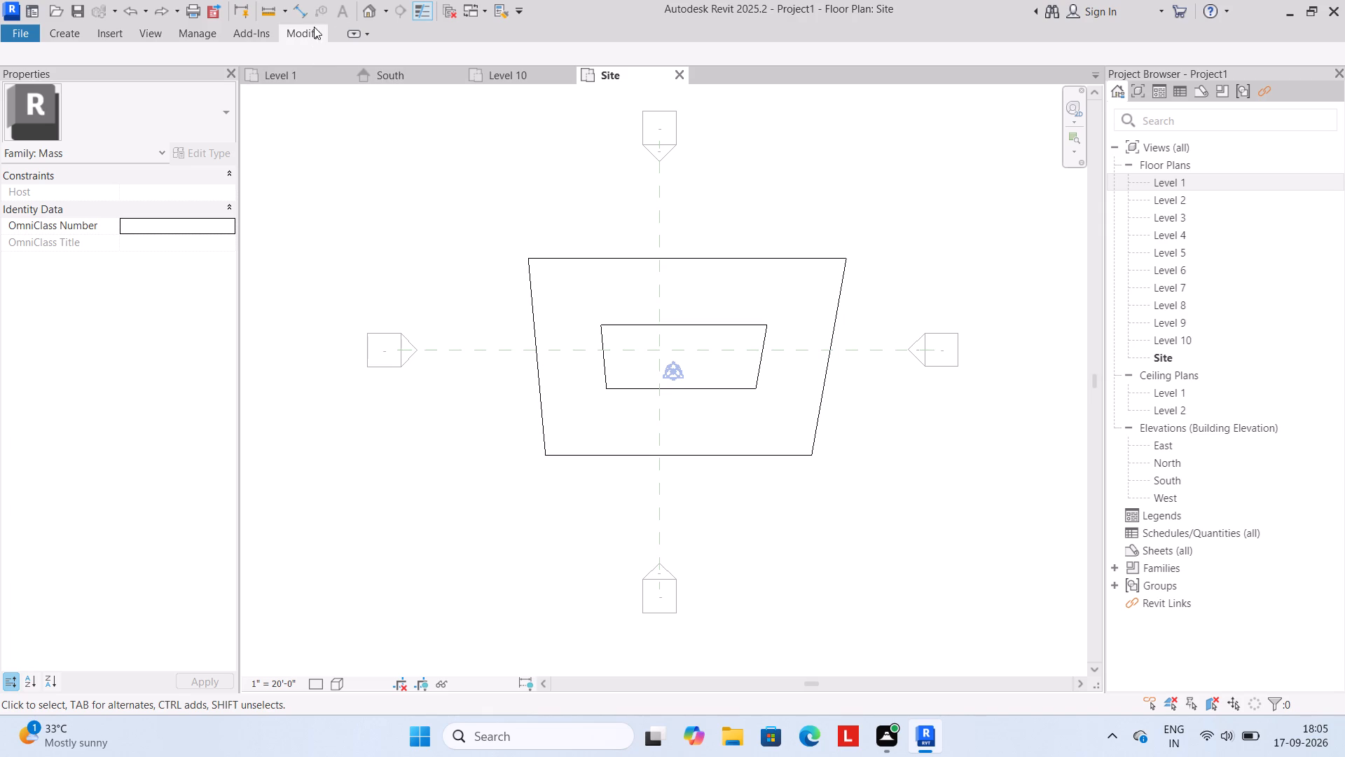
click(368, 8)
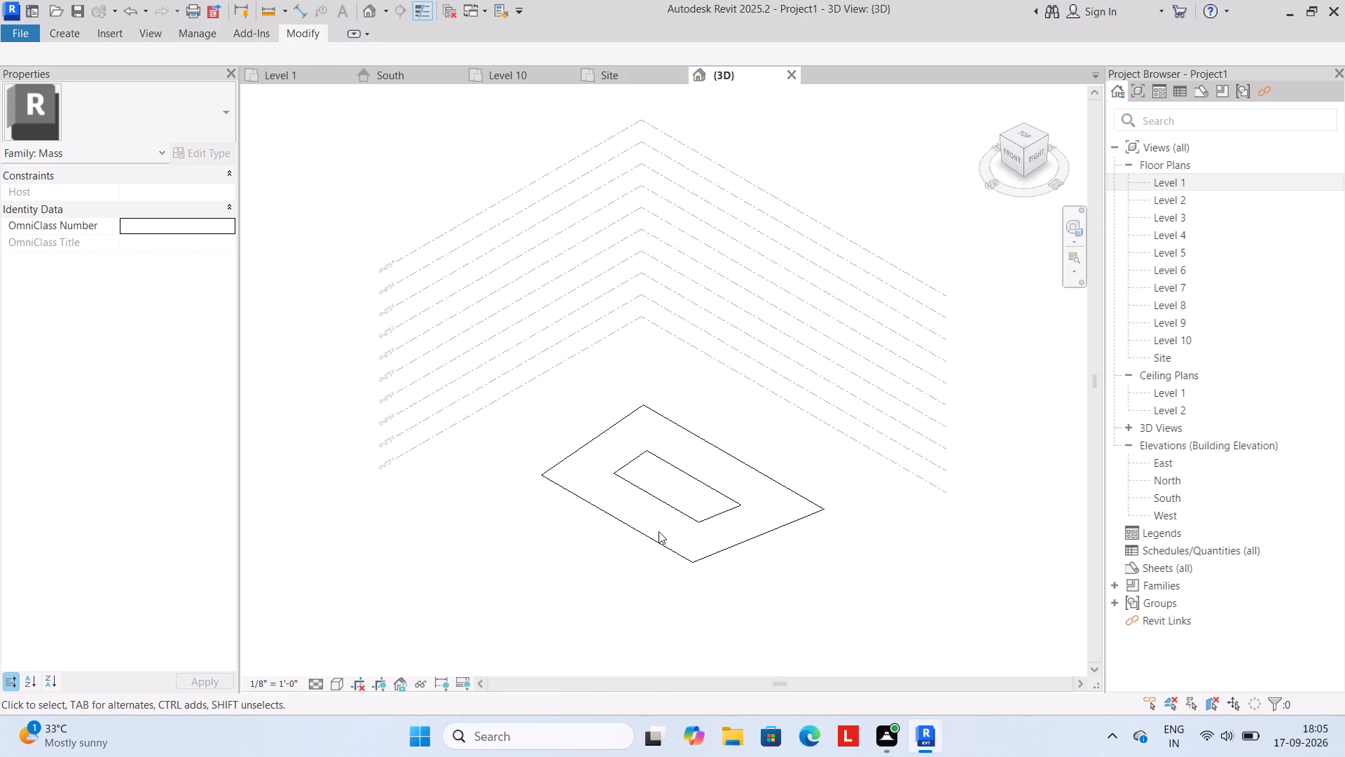
click(294, 74)
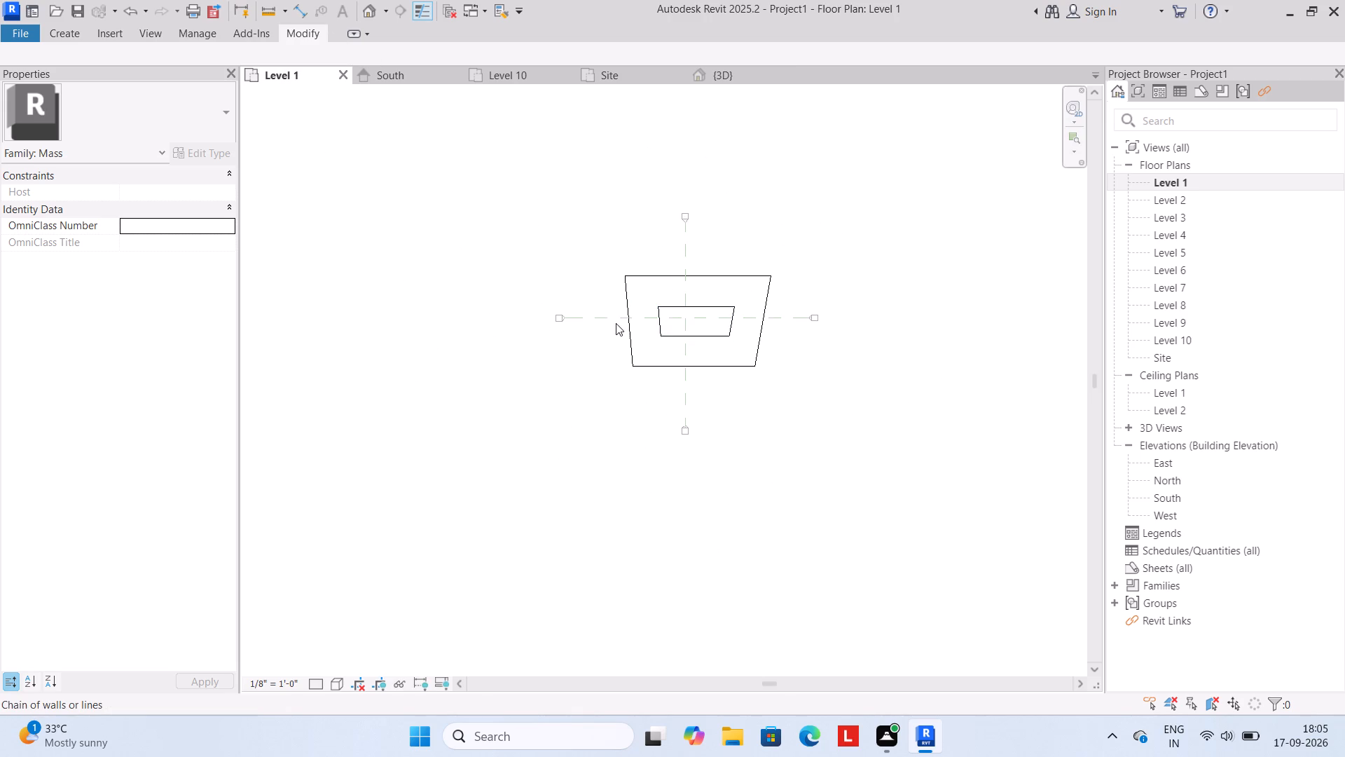
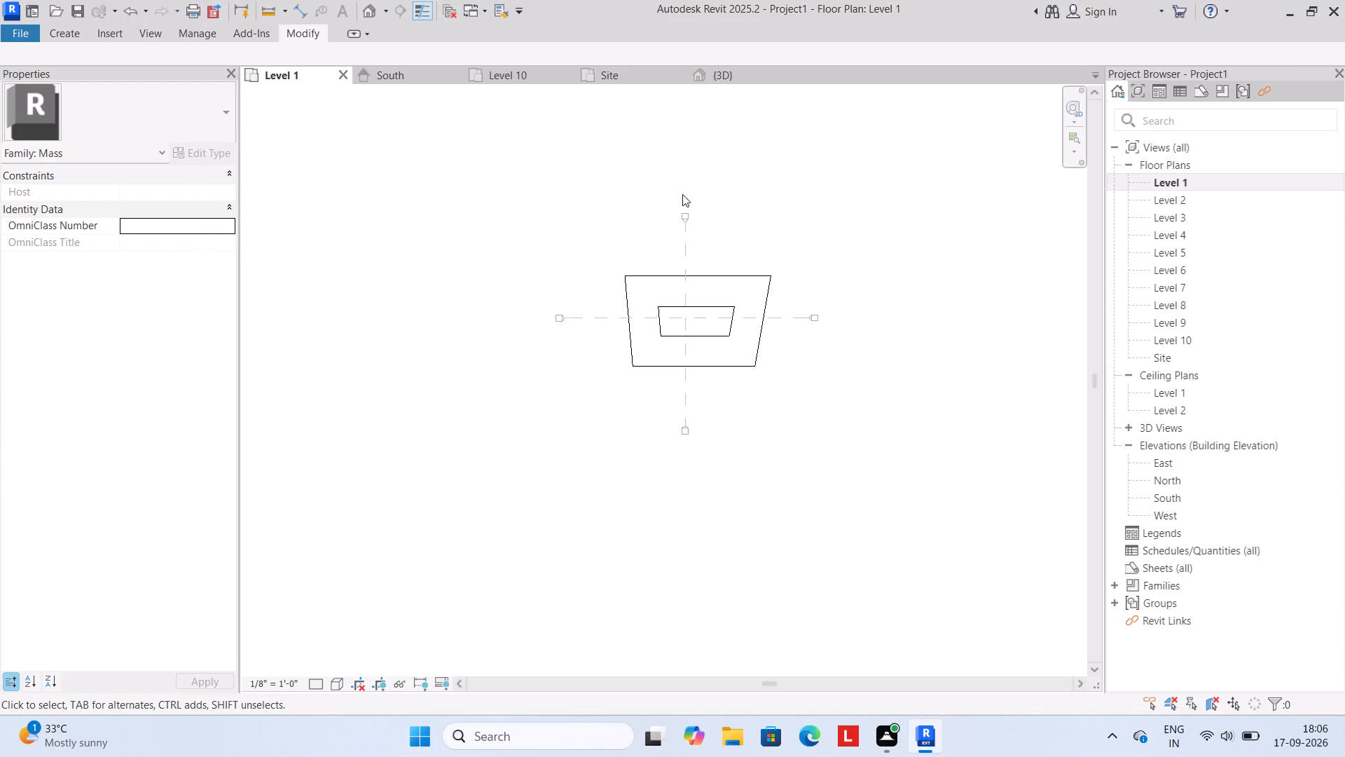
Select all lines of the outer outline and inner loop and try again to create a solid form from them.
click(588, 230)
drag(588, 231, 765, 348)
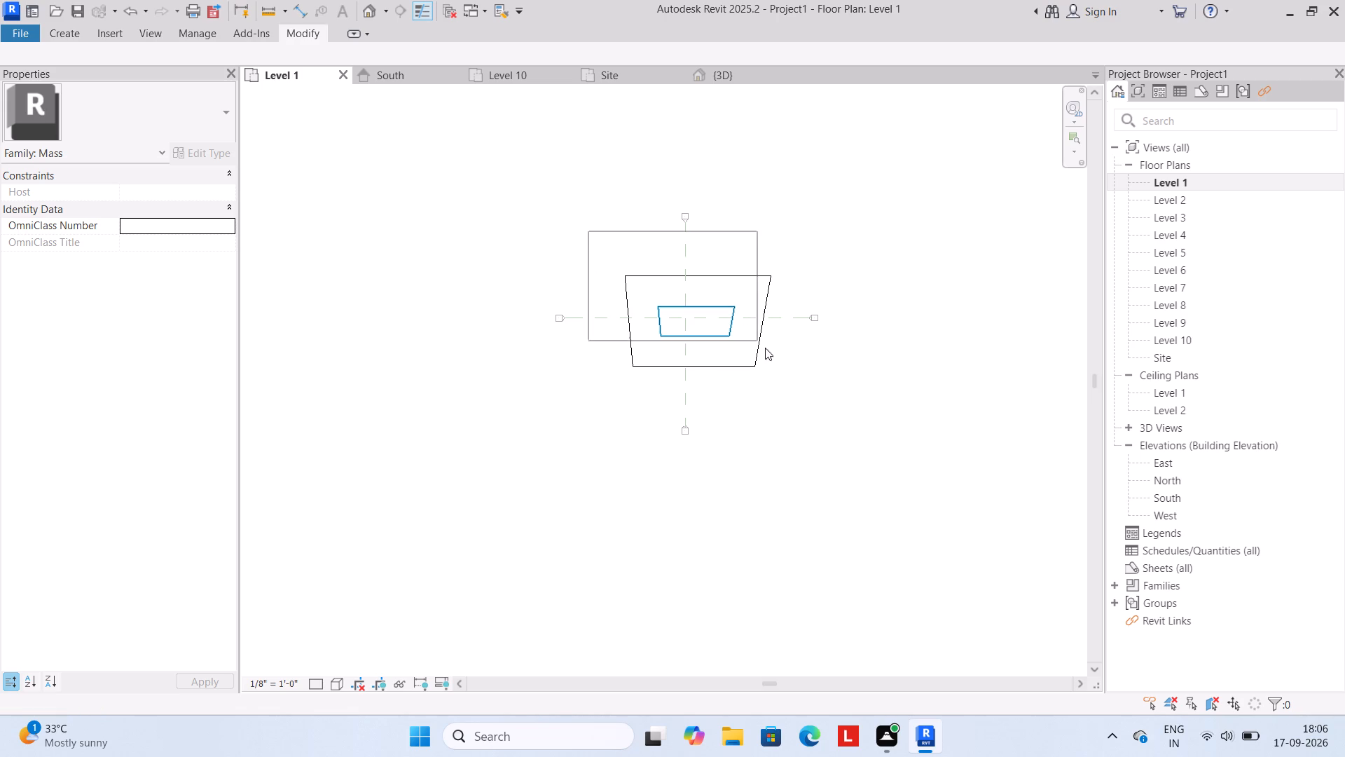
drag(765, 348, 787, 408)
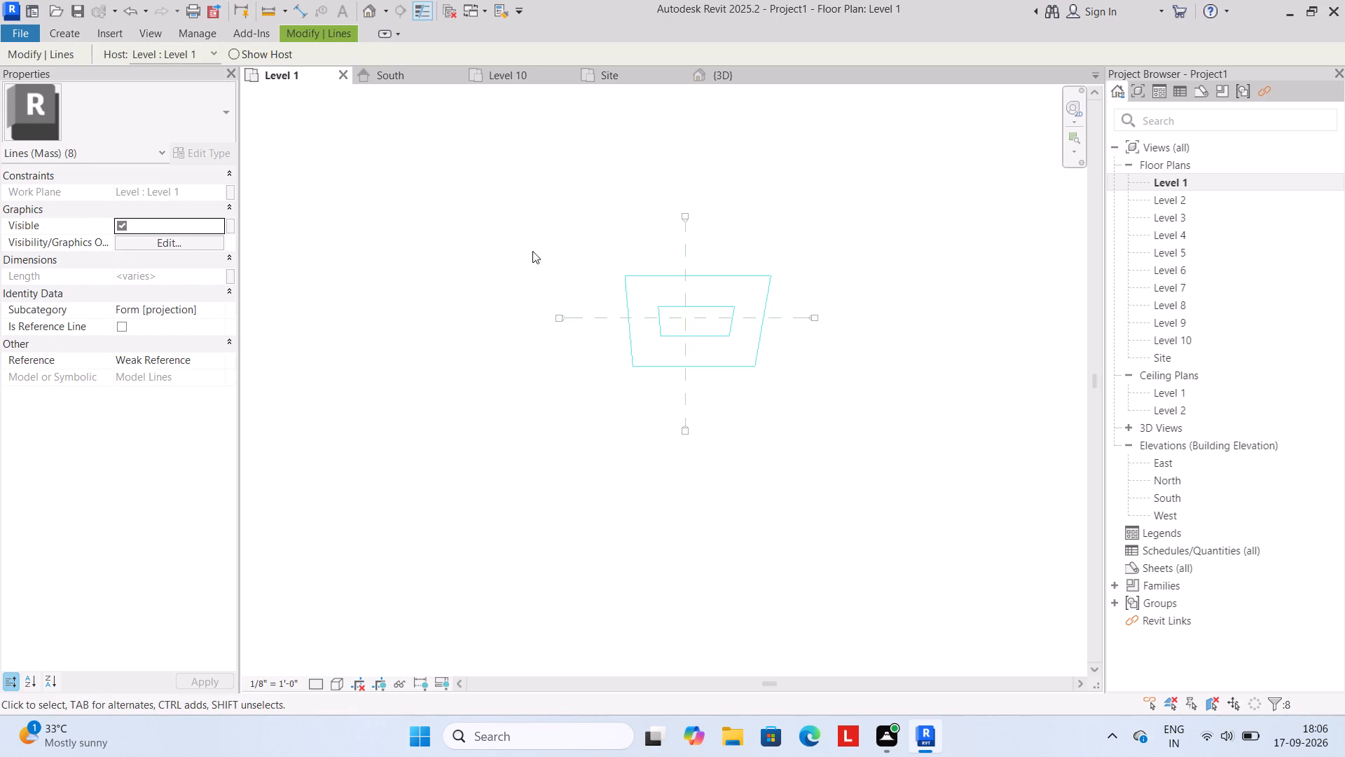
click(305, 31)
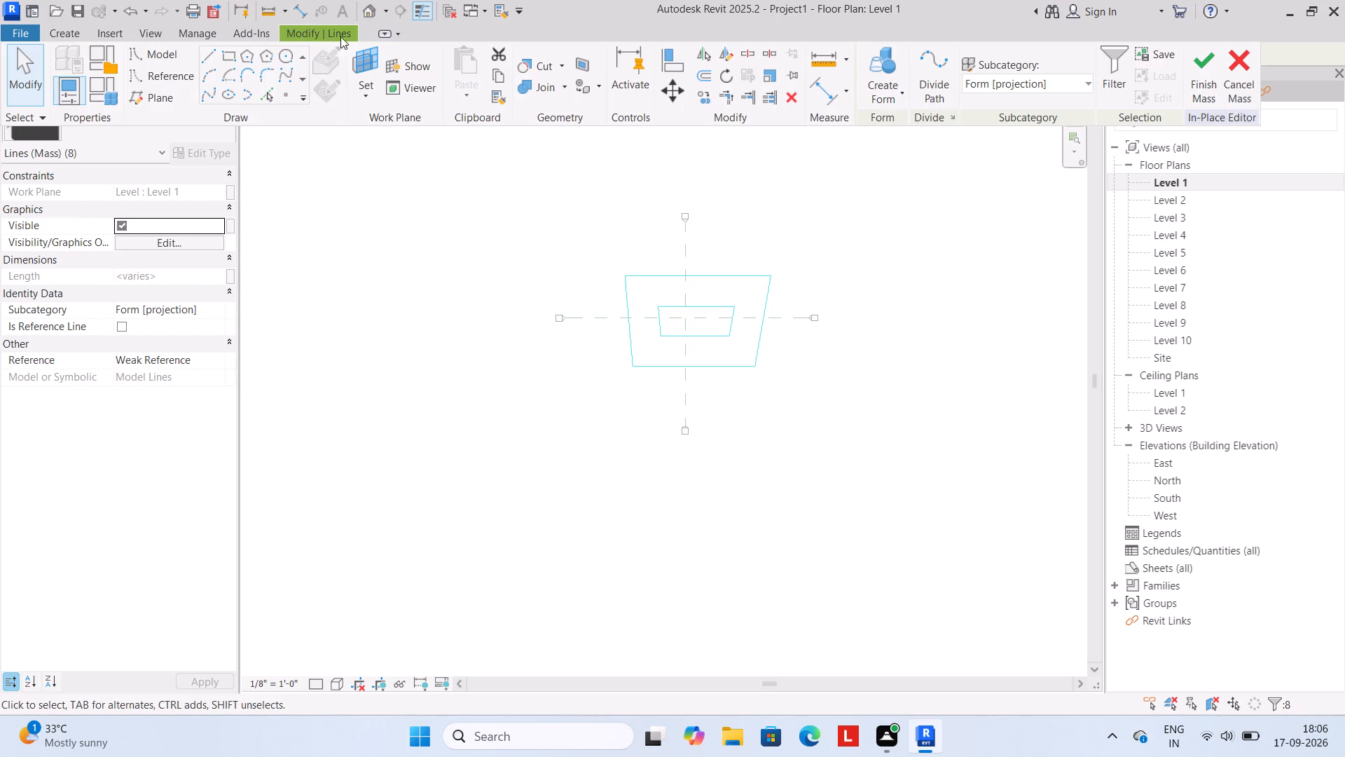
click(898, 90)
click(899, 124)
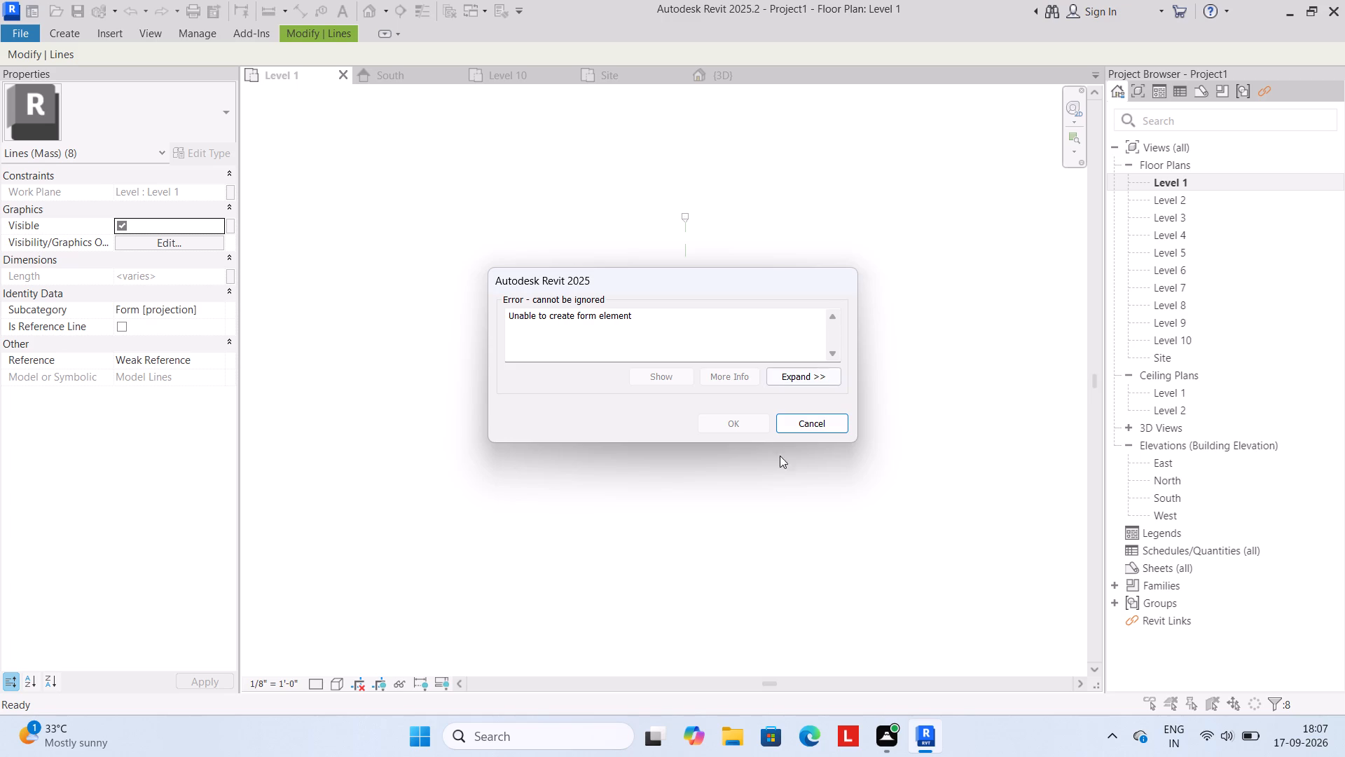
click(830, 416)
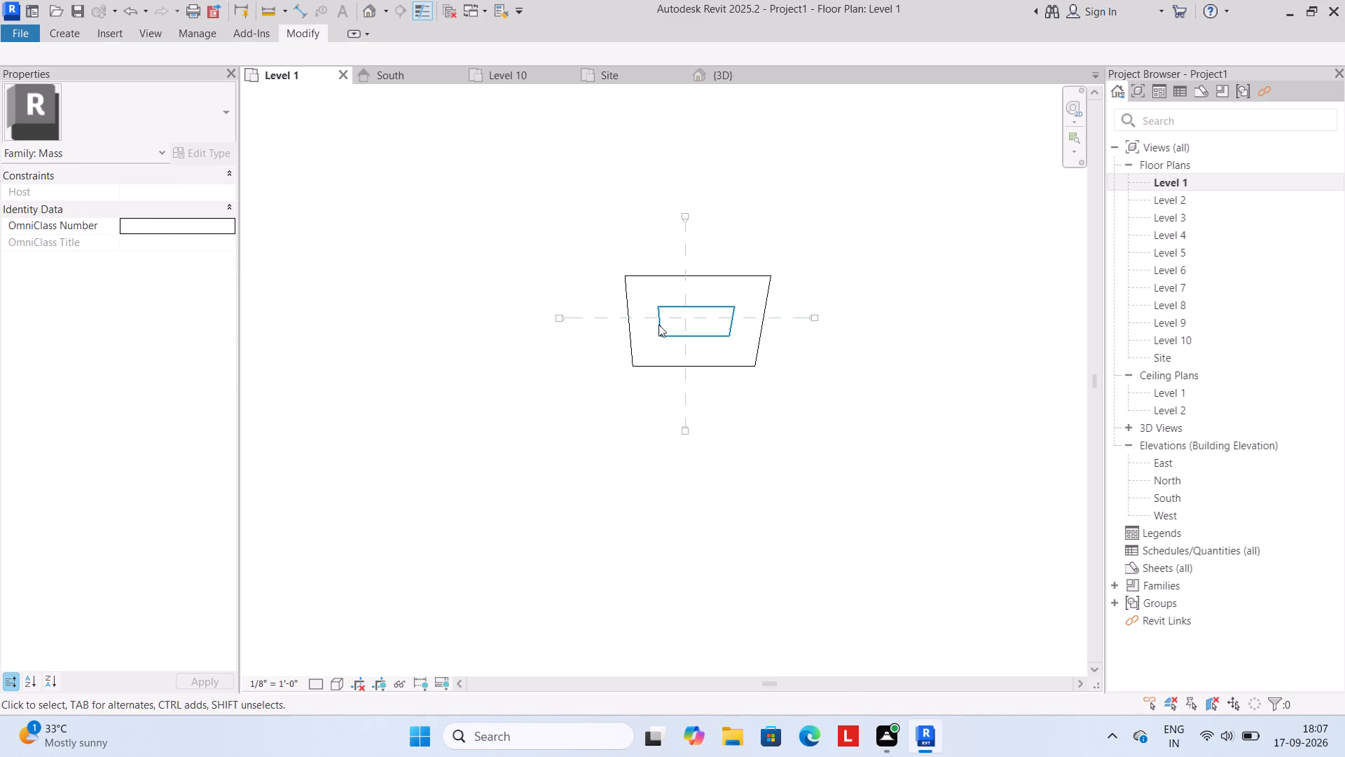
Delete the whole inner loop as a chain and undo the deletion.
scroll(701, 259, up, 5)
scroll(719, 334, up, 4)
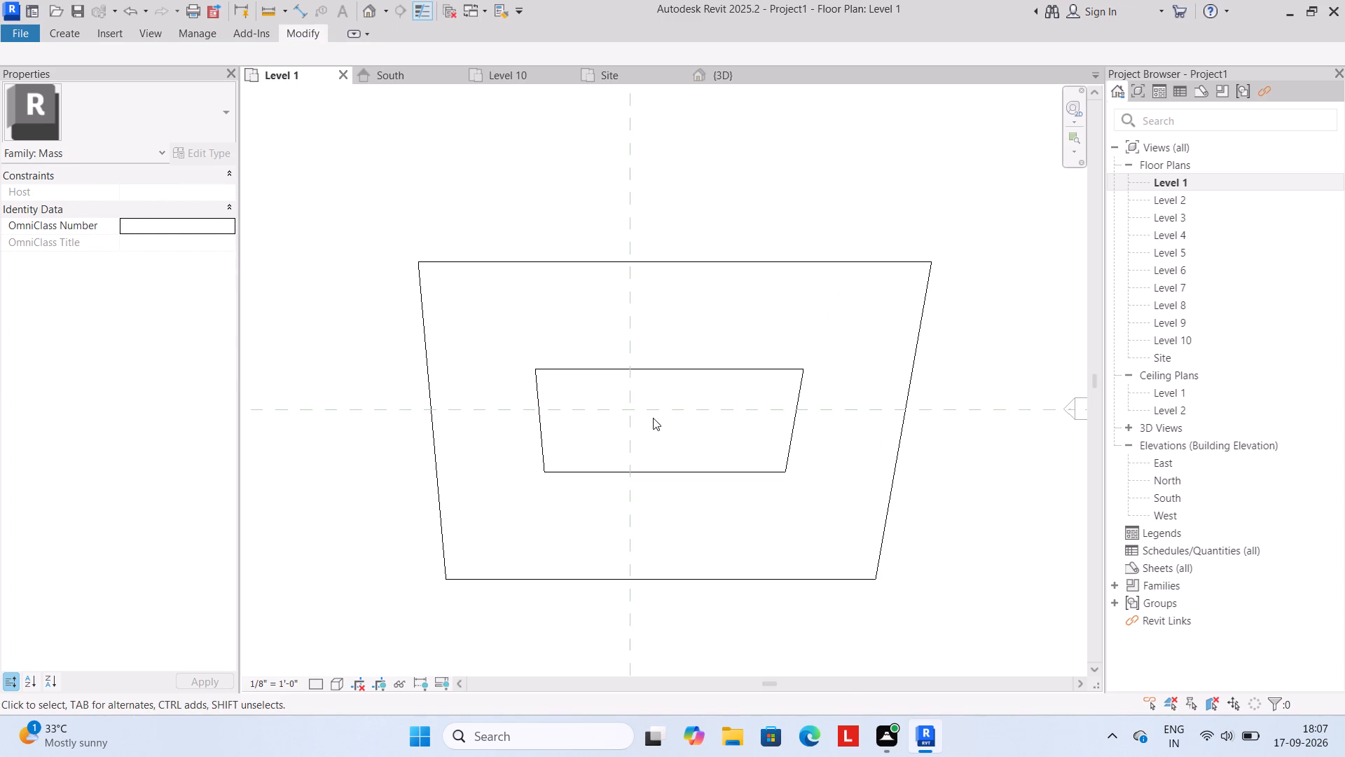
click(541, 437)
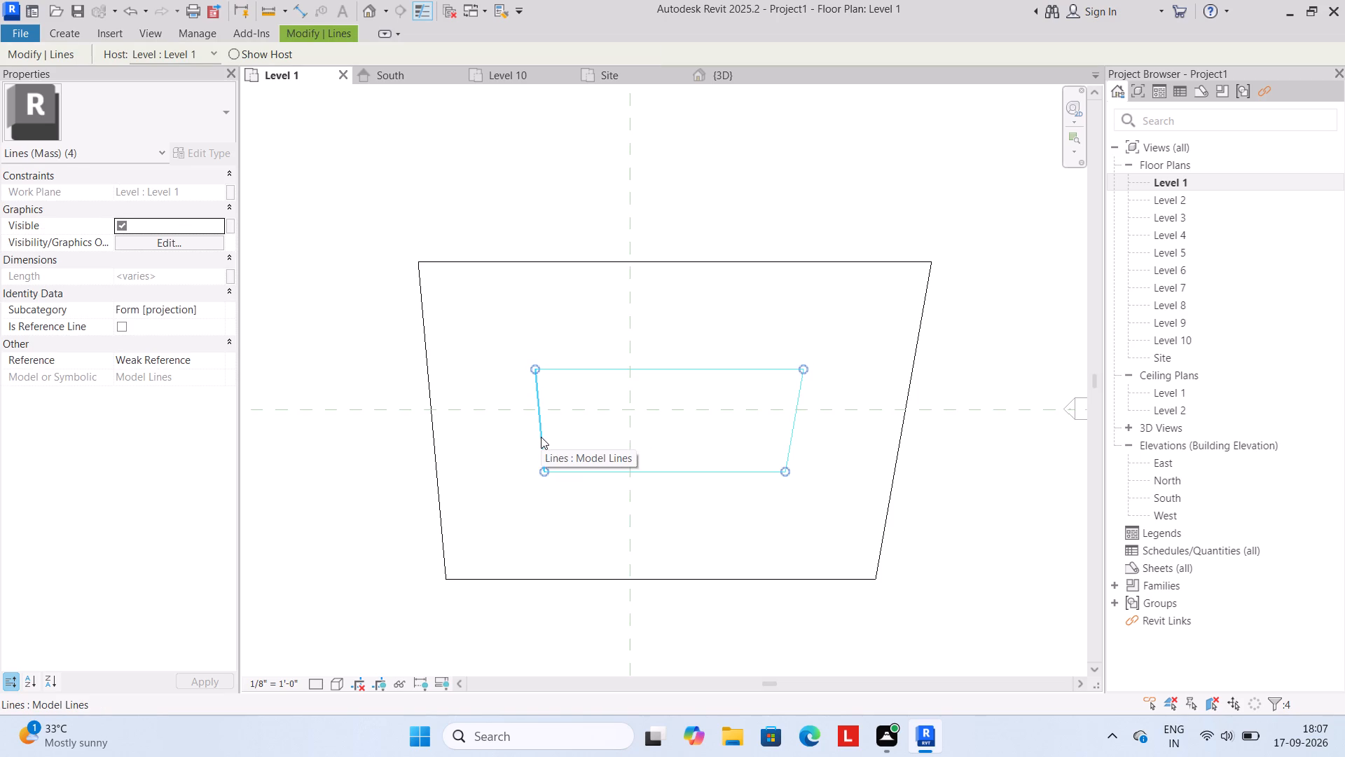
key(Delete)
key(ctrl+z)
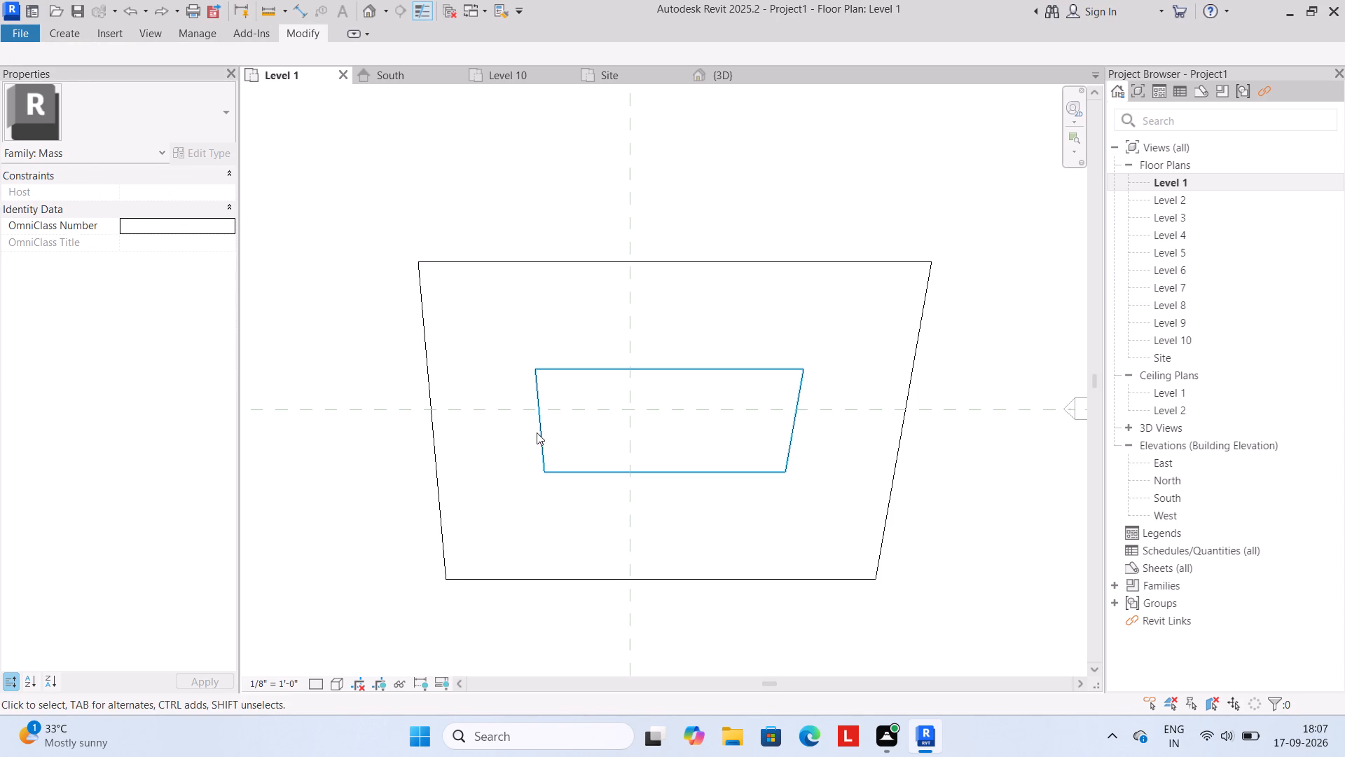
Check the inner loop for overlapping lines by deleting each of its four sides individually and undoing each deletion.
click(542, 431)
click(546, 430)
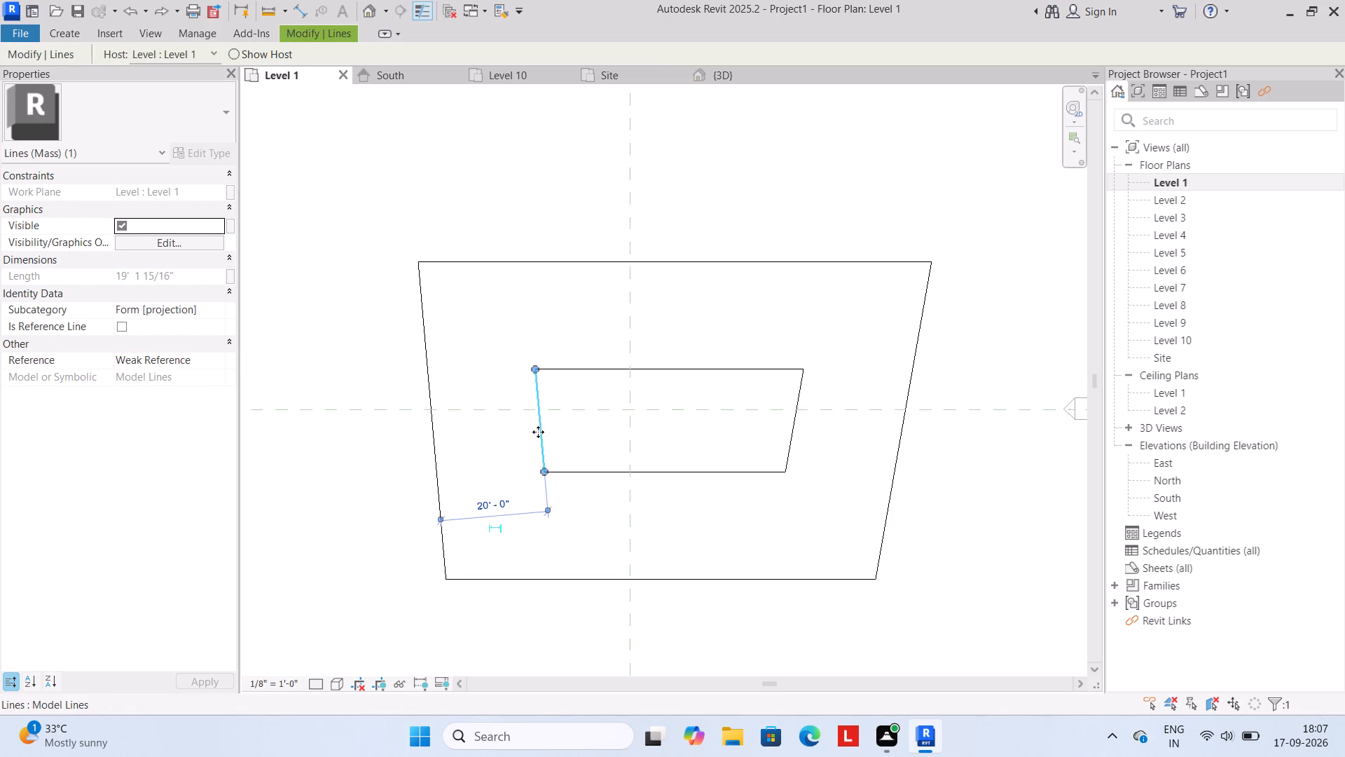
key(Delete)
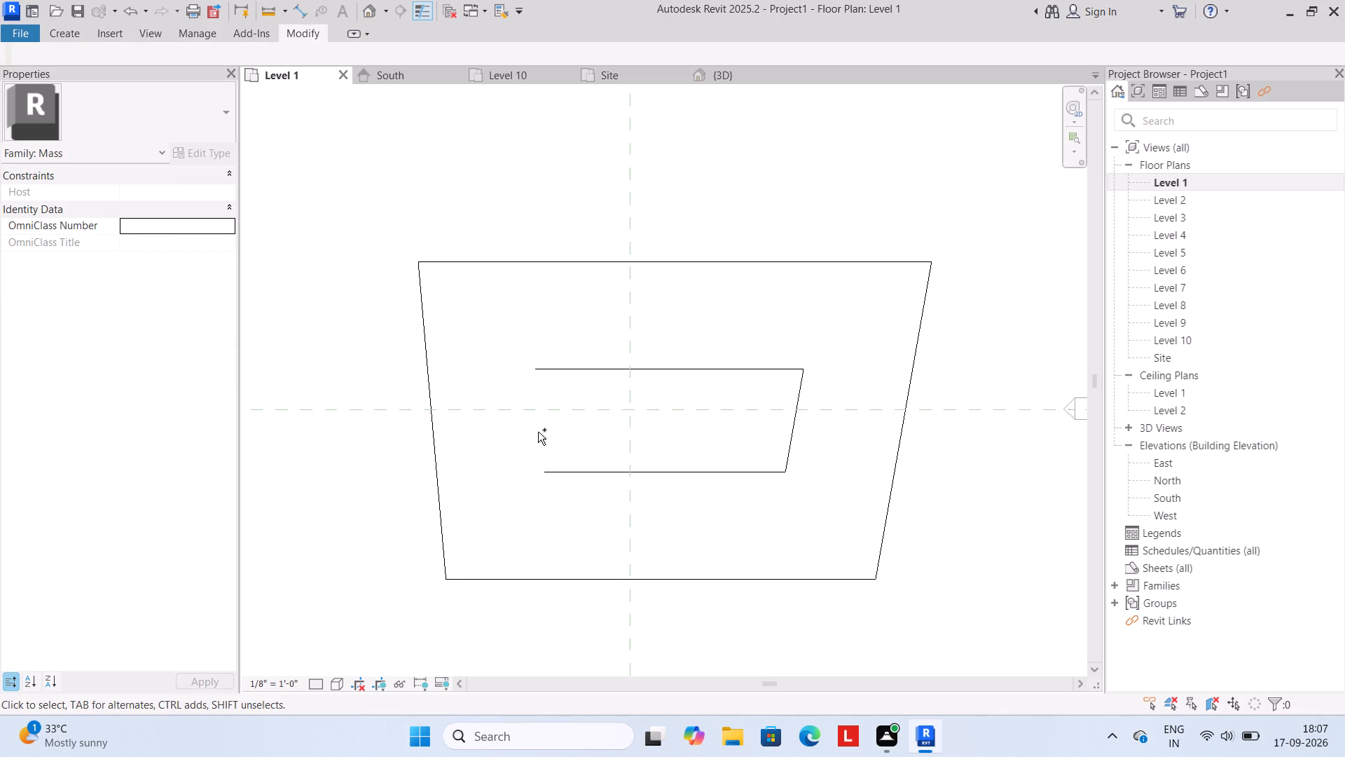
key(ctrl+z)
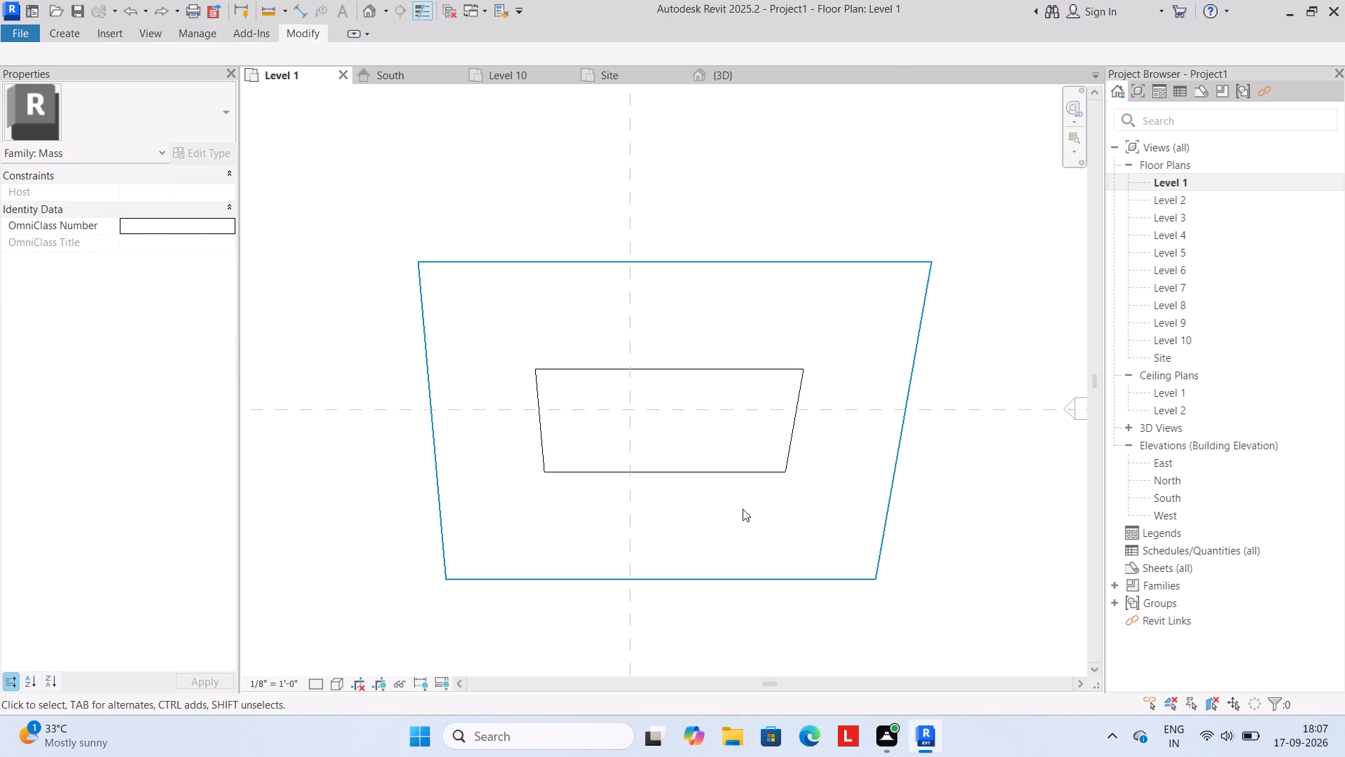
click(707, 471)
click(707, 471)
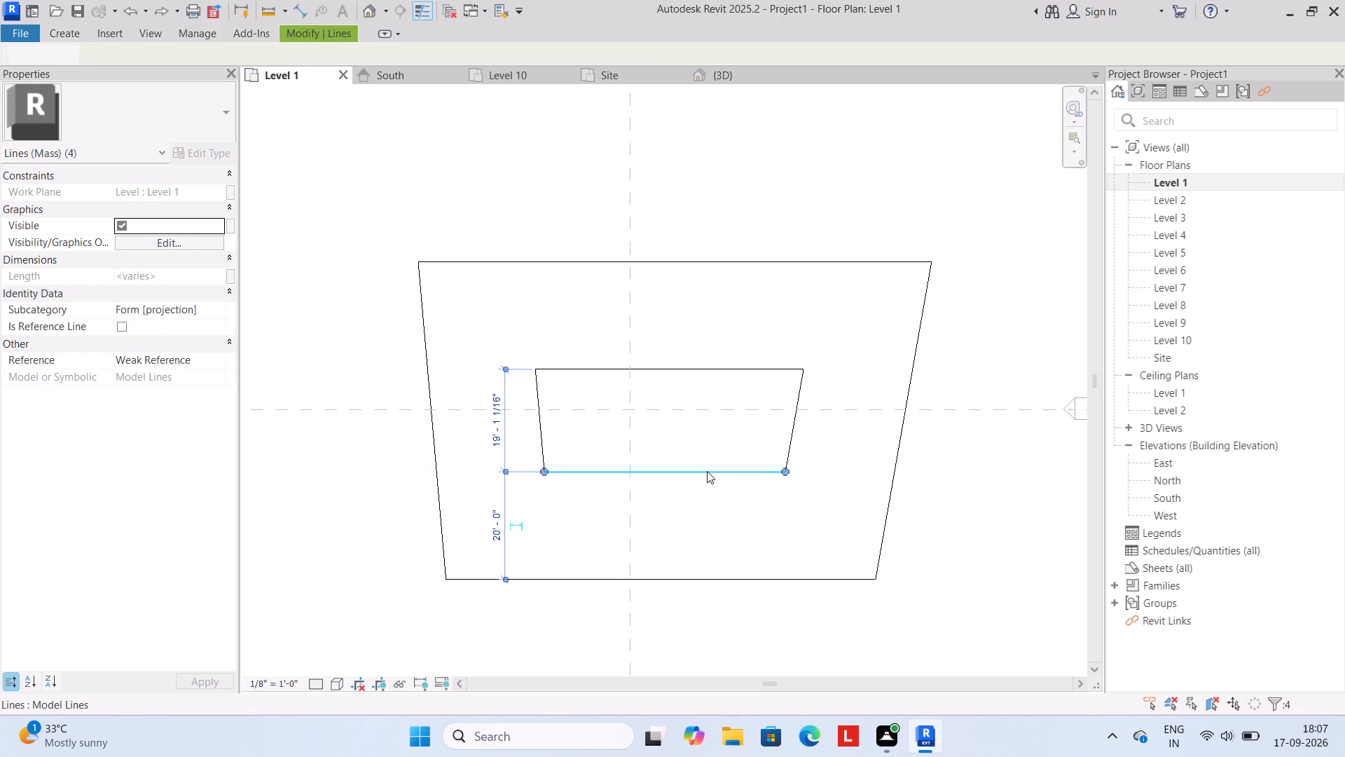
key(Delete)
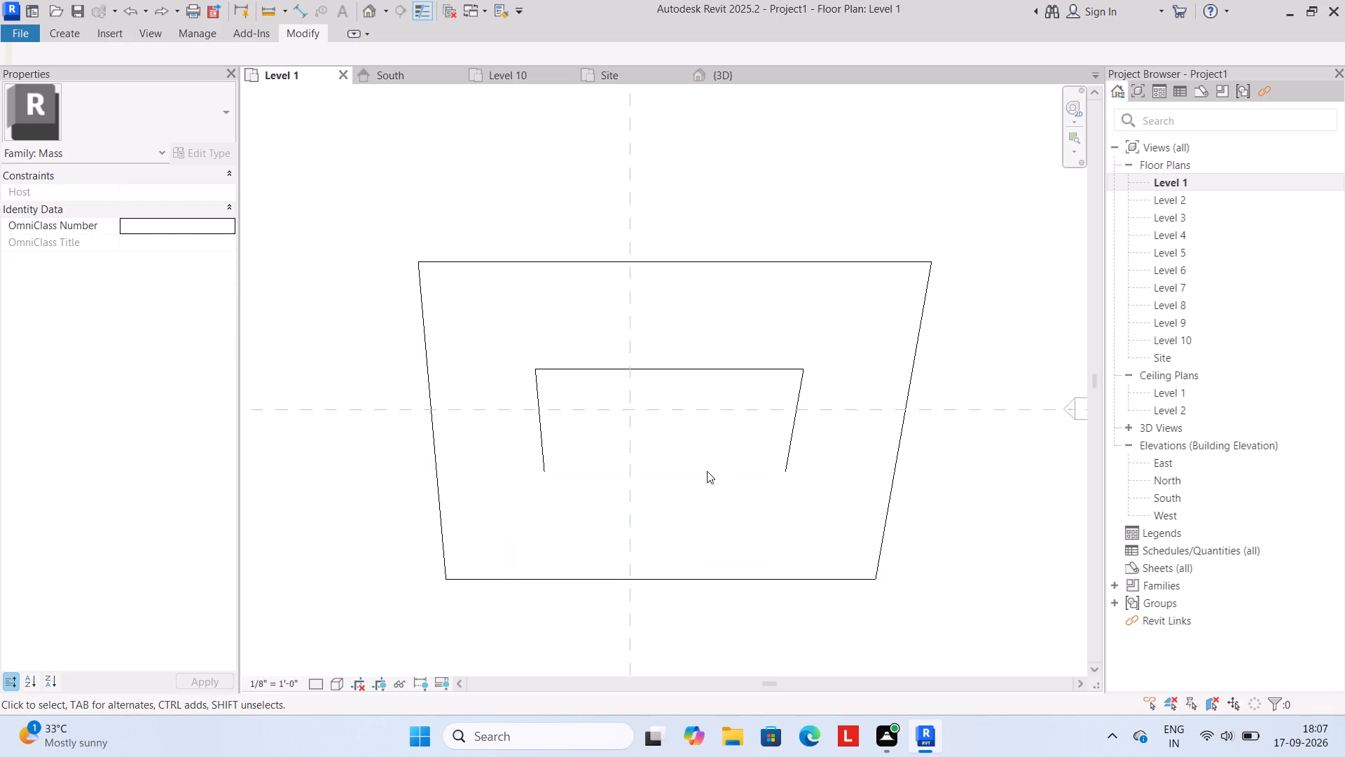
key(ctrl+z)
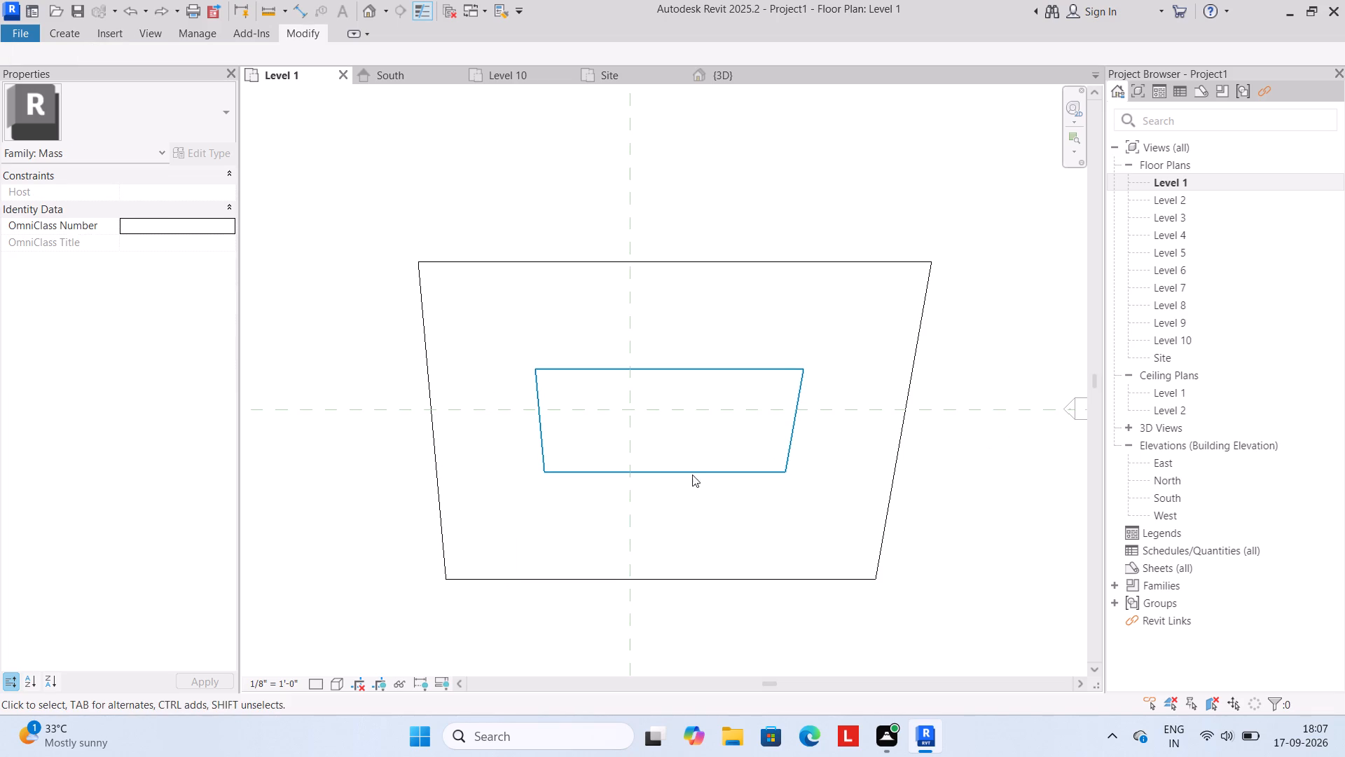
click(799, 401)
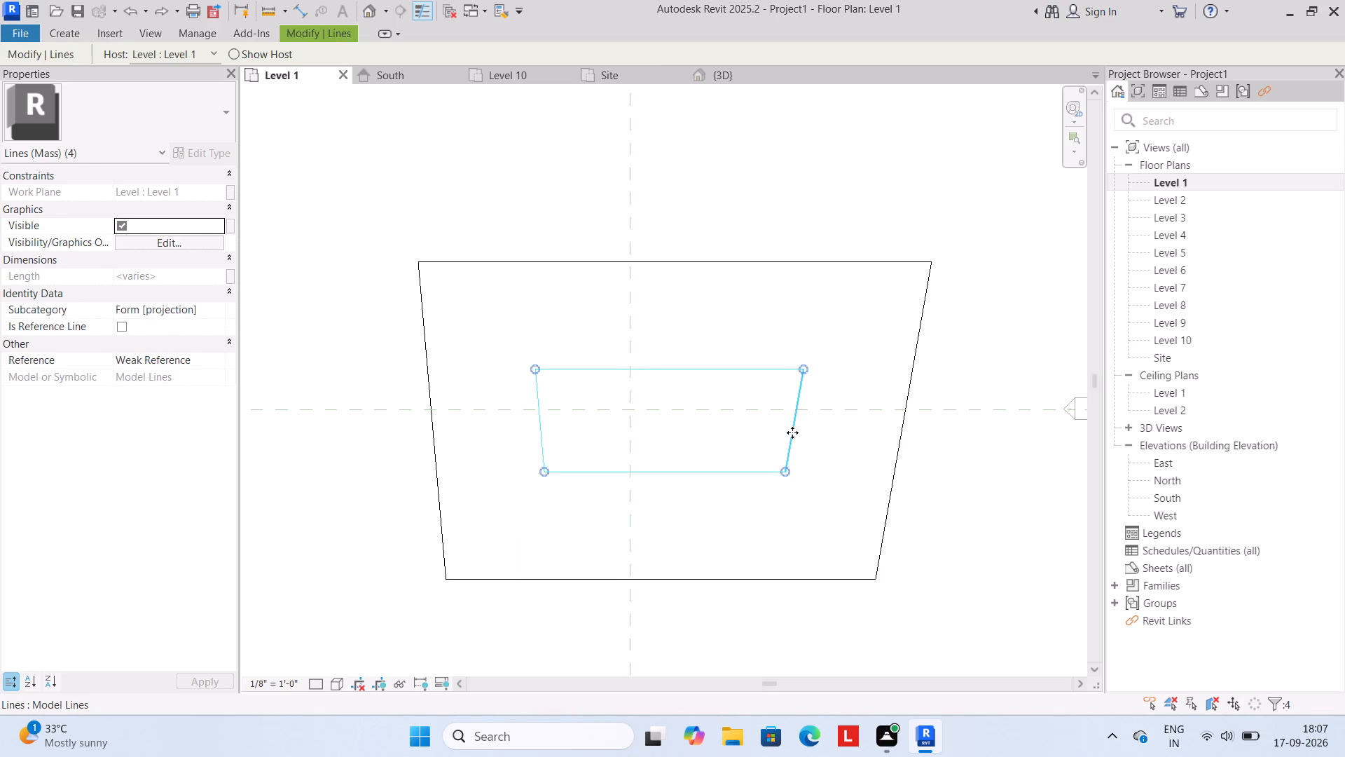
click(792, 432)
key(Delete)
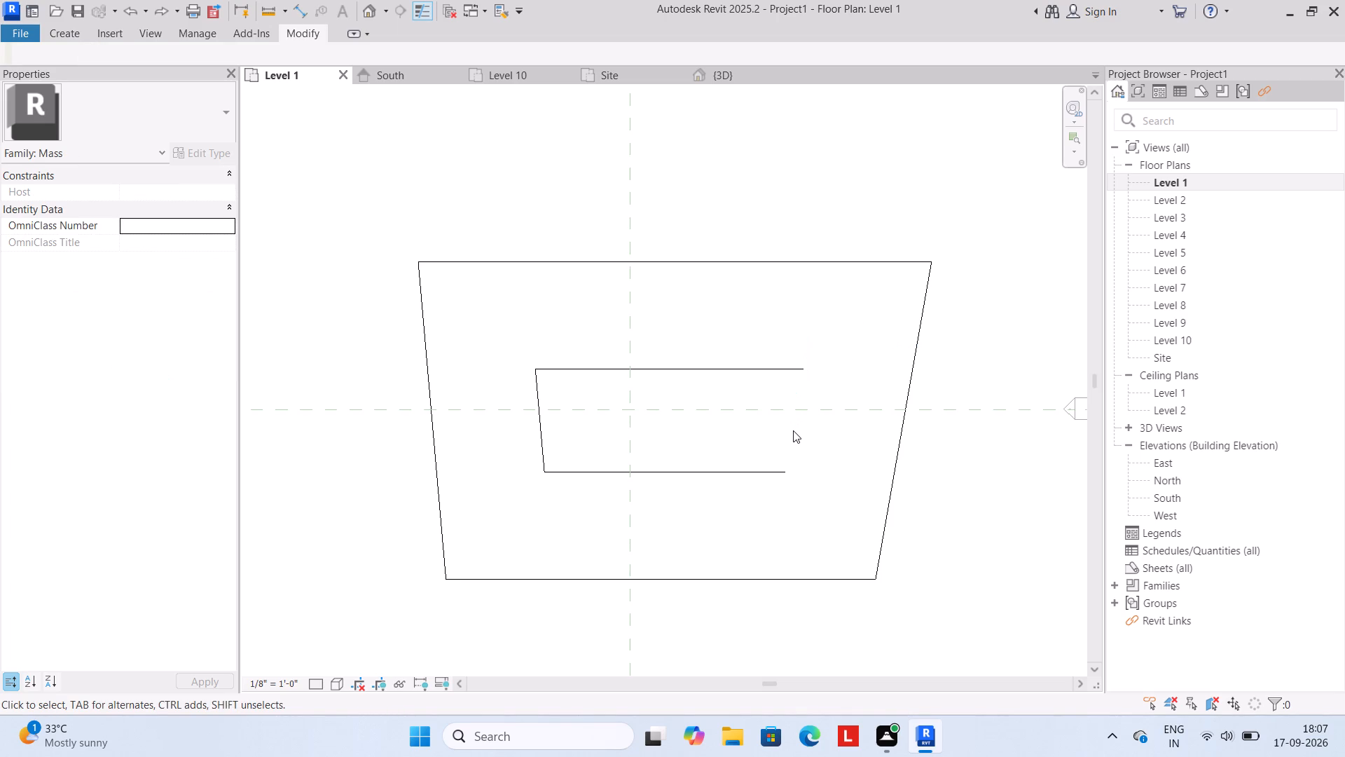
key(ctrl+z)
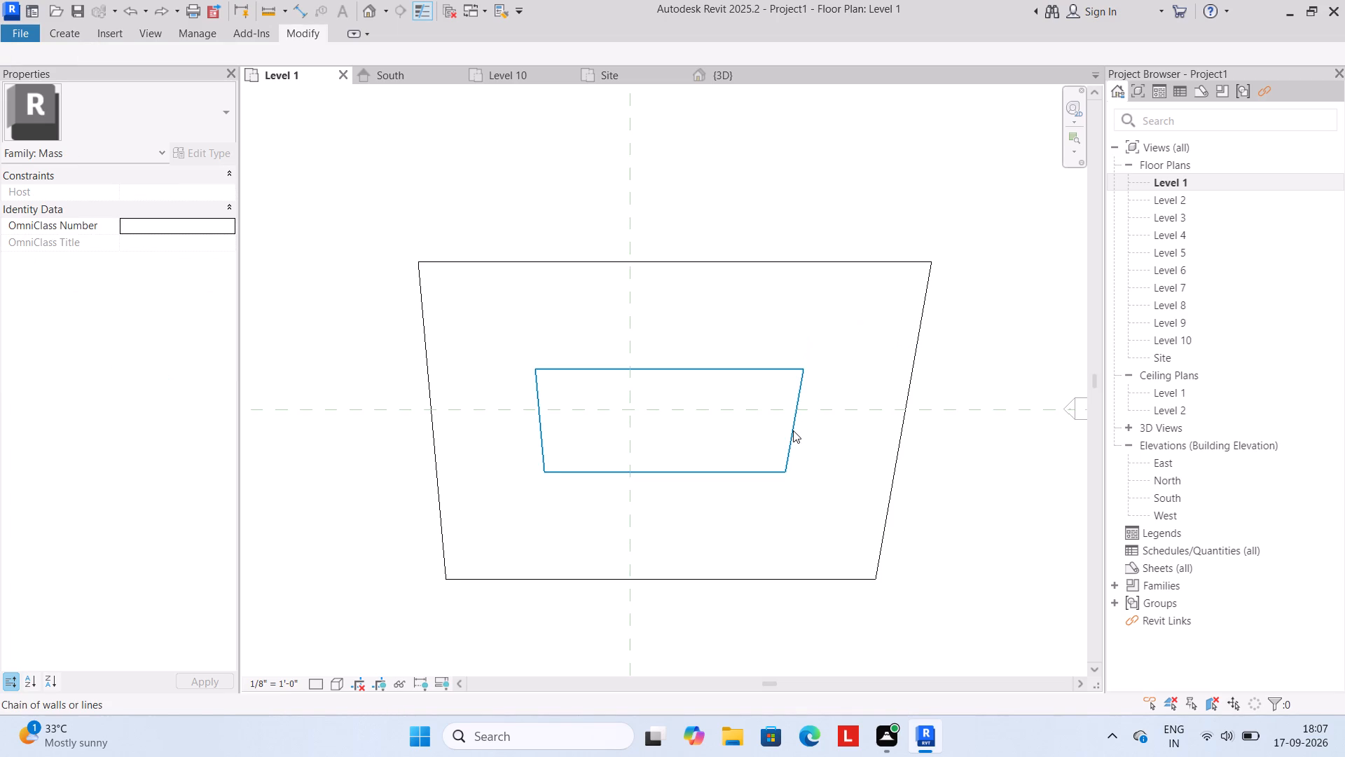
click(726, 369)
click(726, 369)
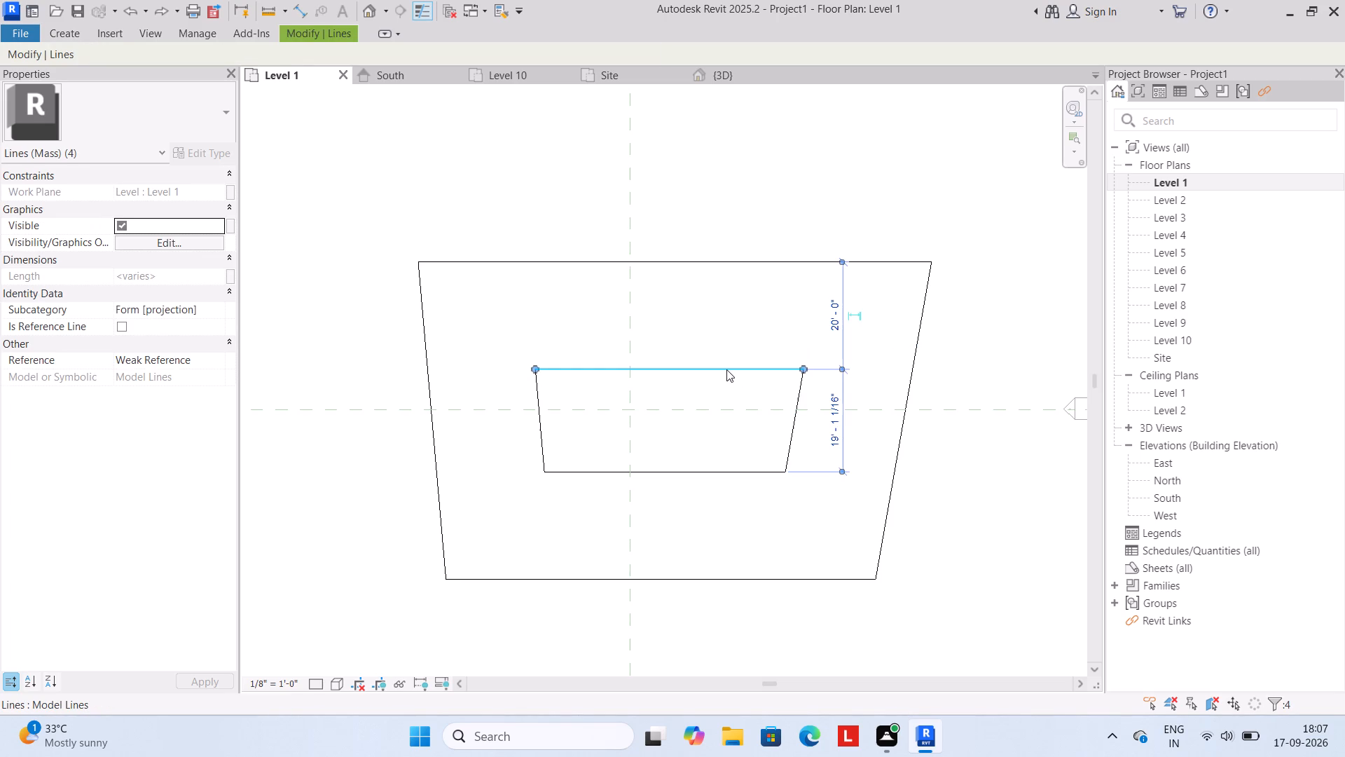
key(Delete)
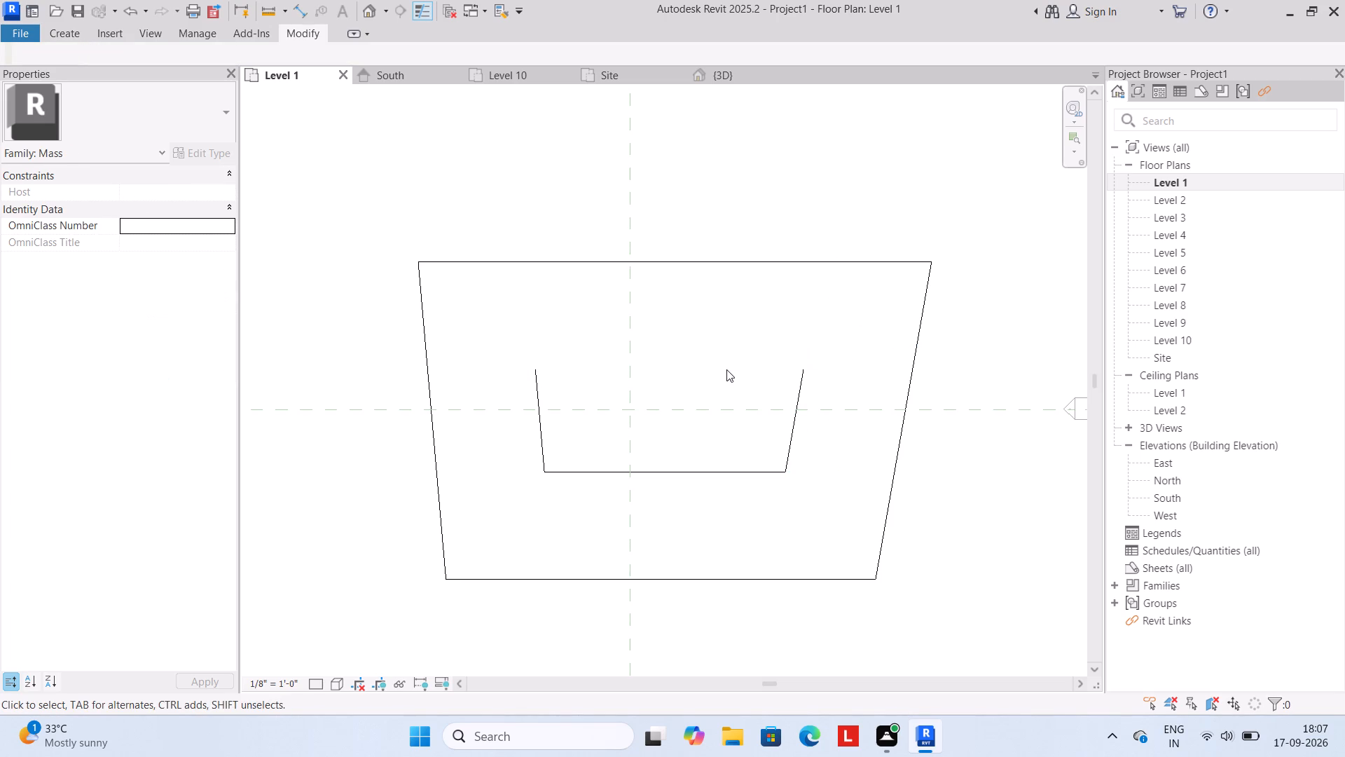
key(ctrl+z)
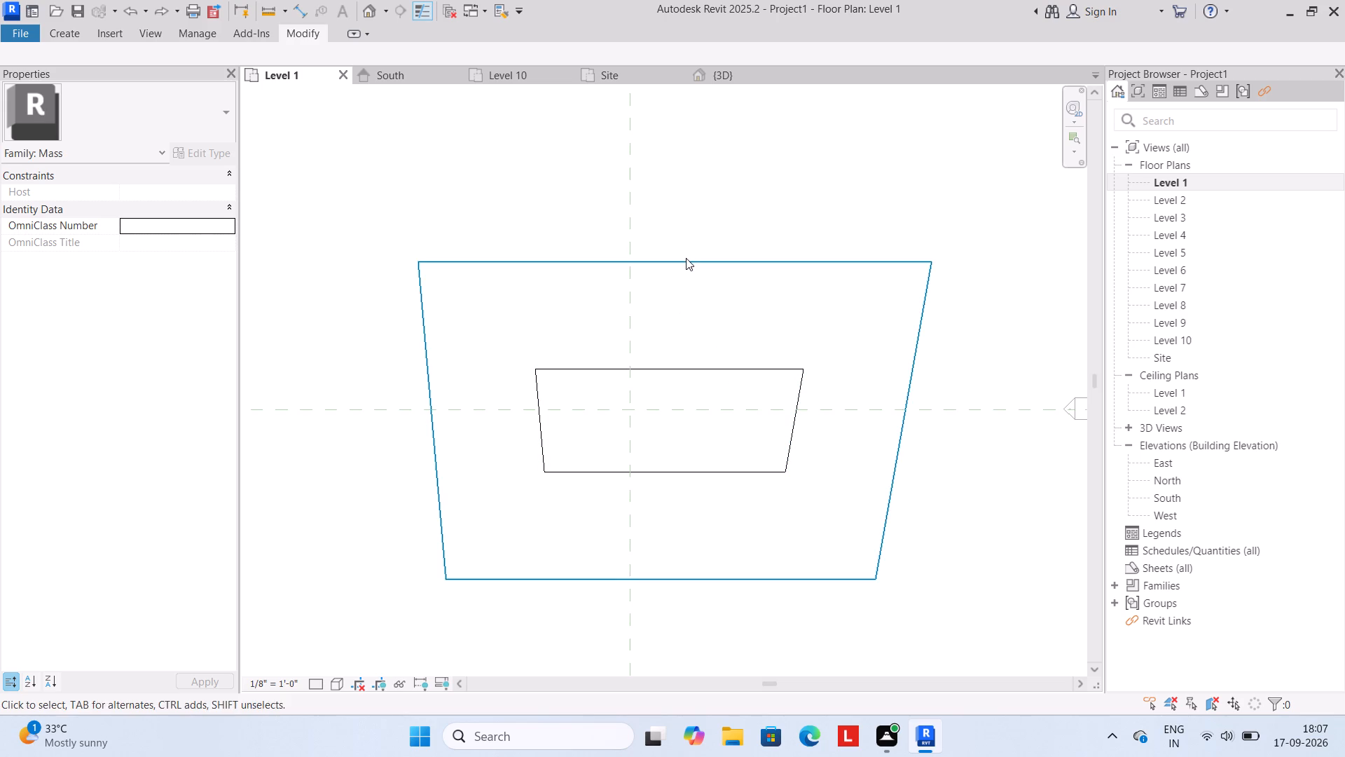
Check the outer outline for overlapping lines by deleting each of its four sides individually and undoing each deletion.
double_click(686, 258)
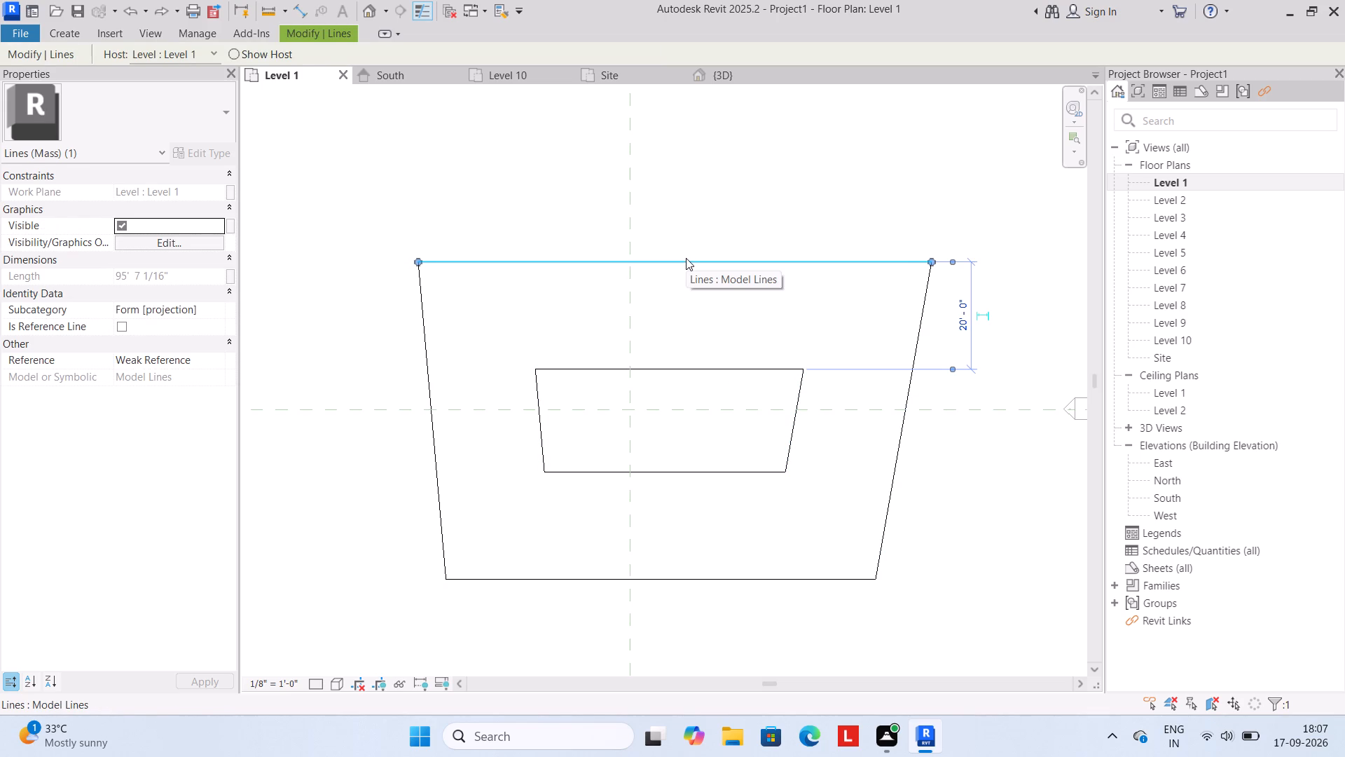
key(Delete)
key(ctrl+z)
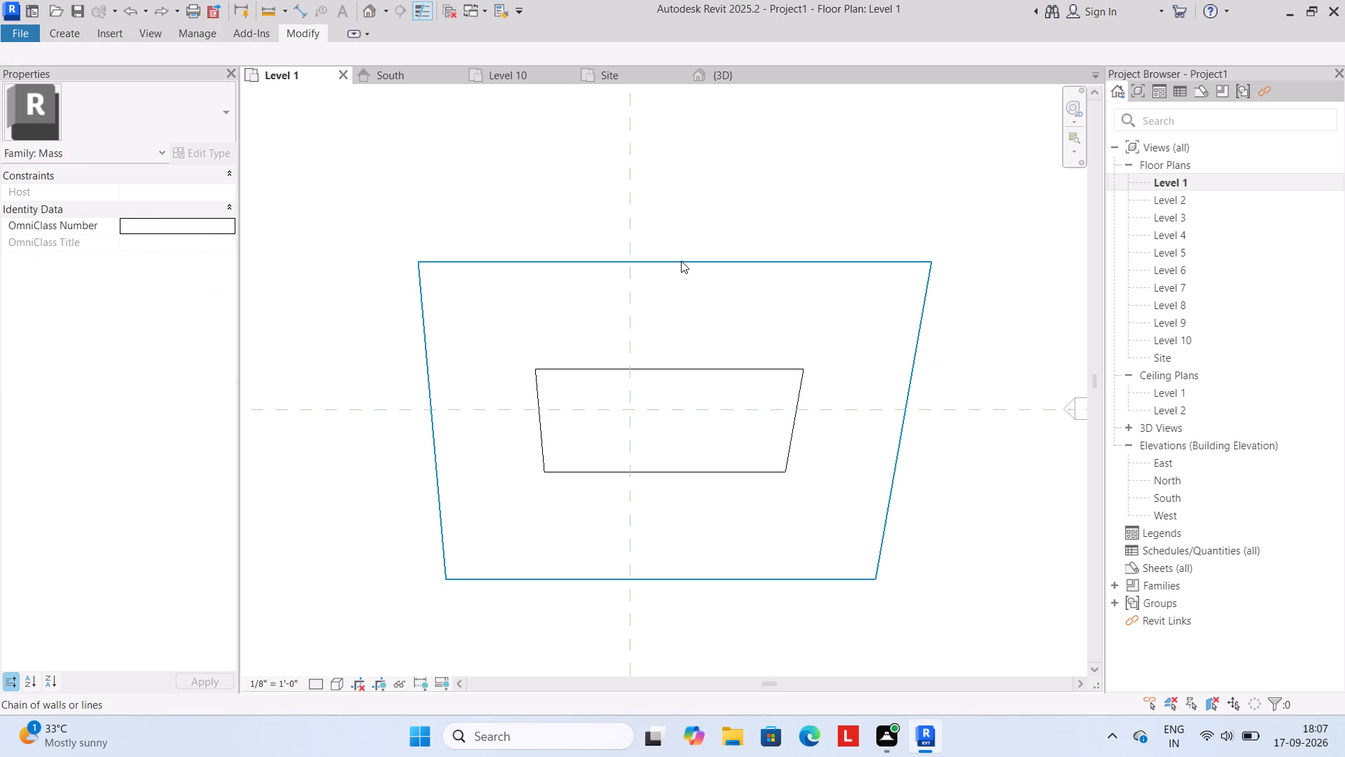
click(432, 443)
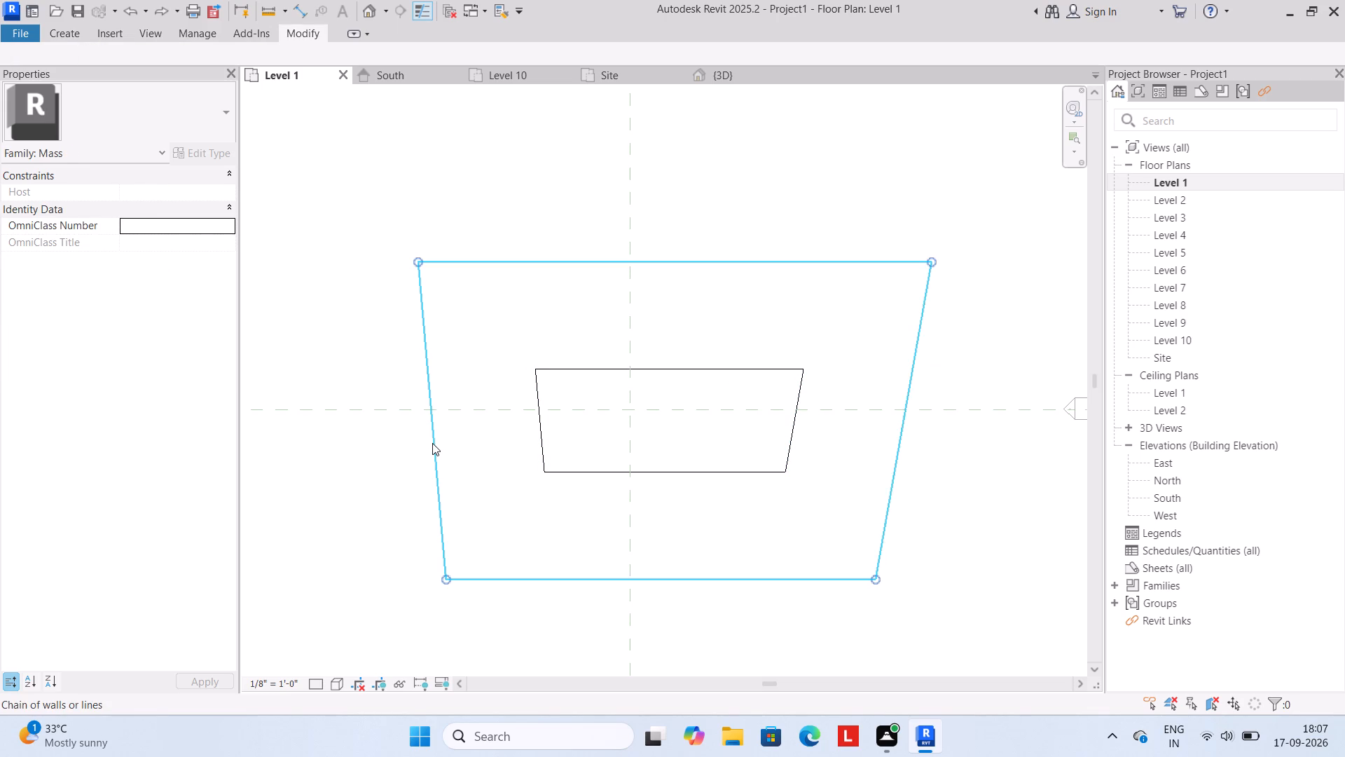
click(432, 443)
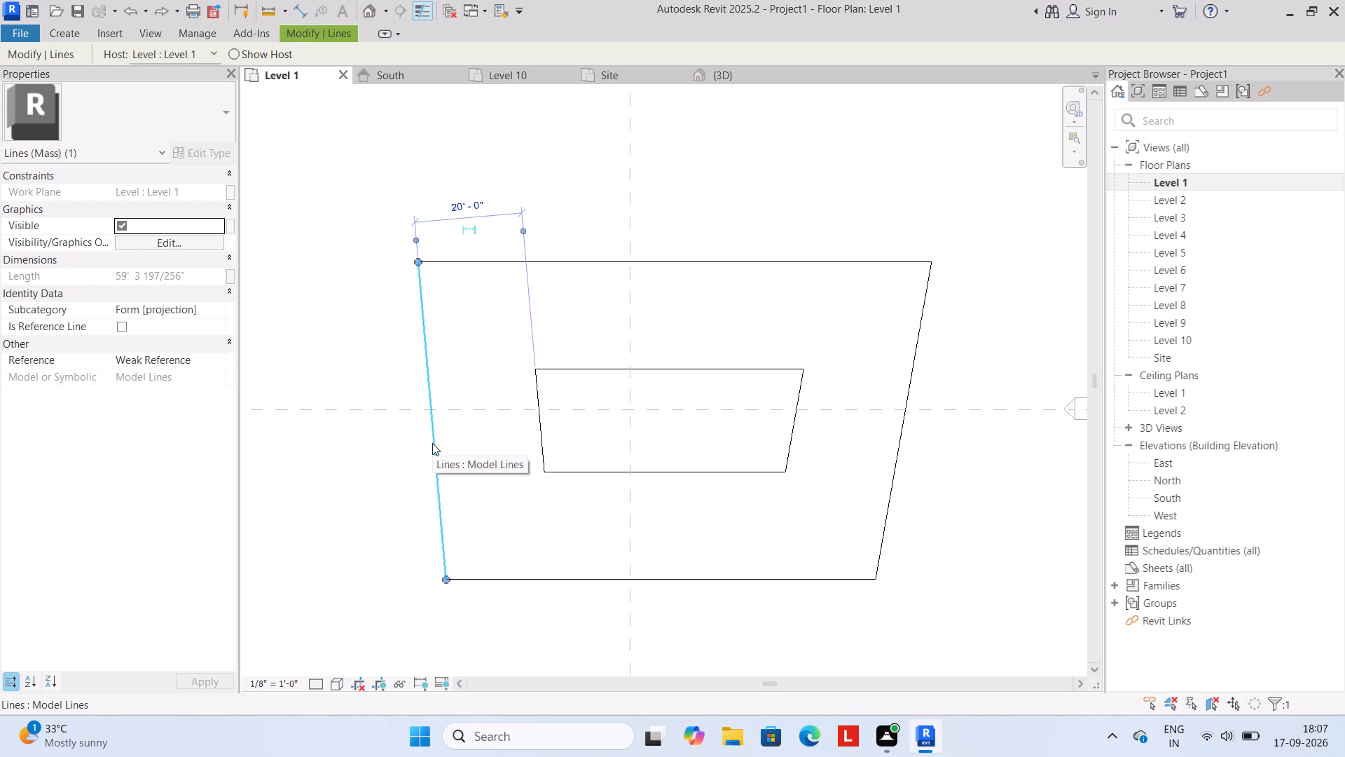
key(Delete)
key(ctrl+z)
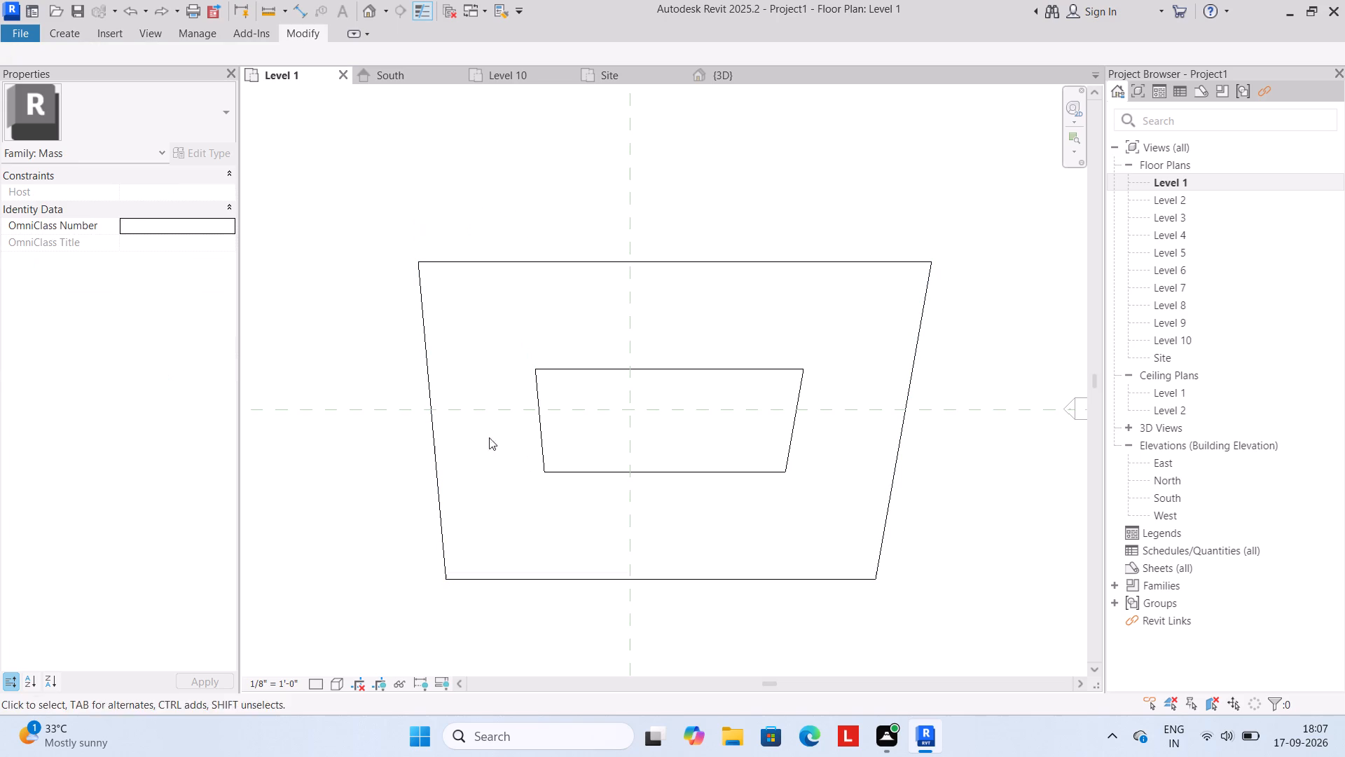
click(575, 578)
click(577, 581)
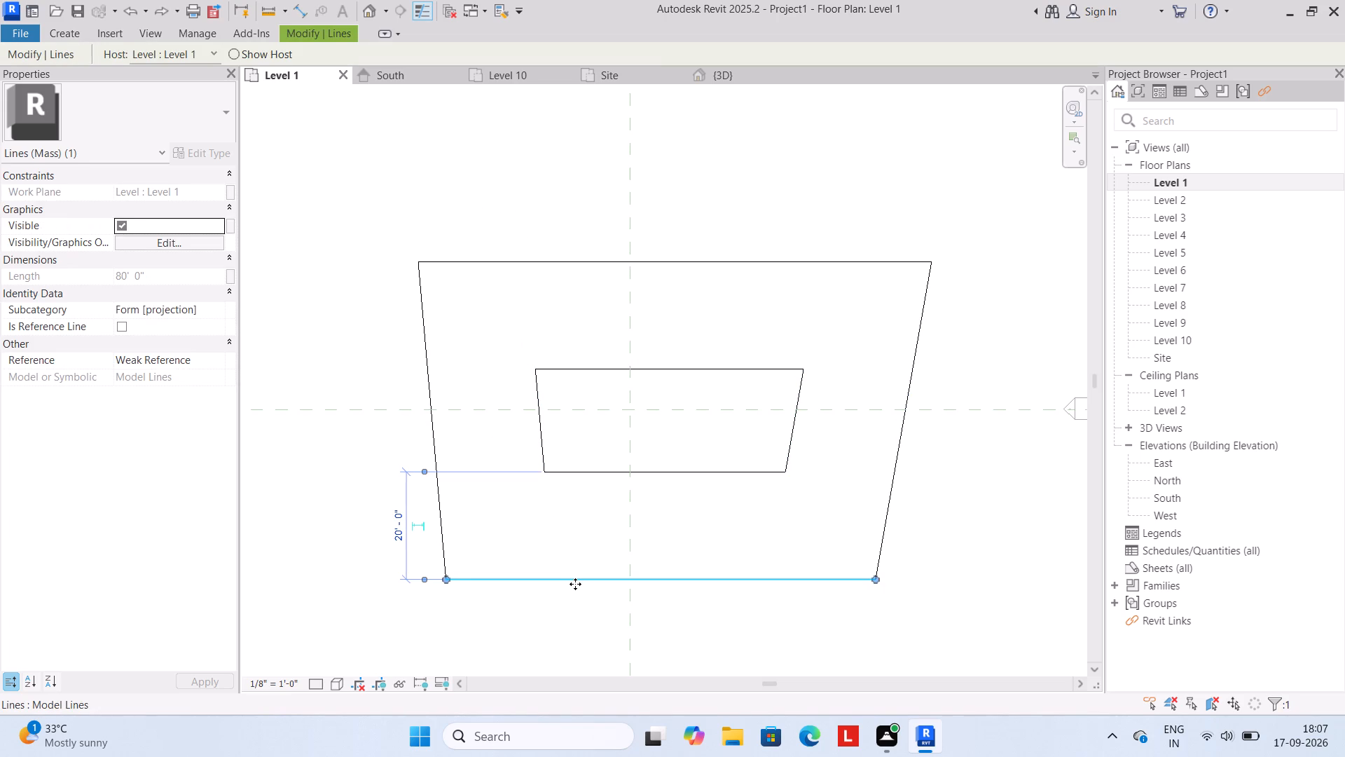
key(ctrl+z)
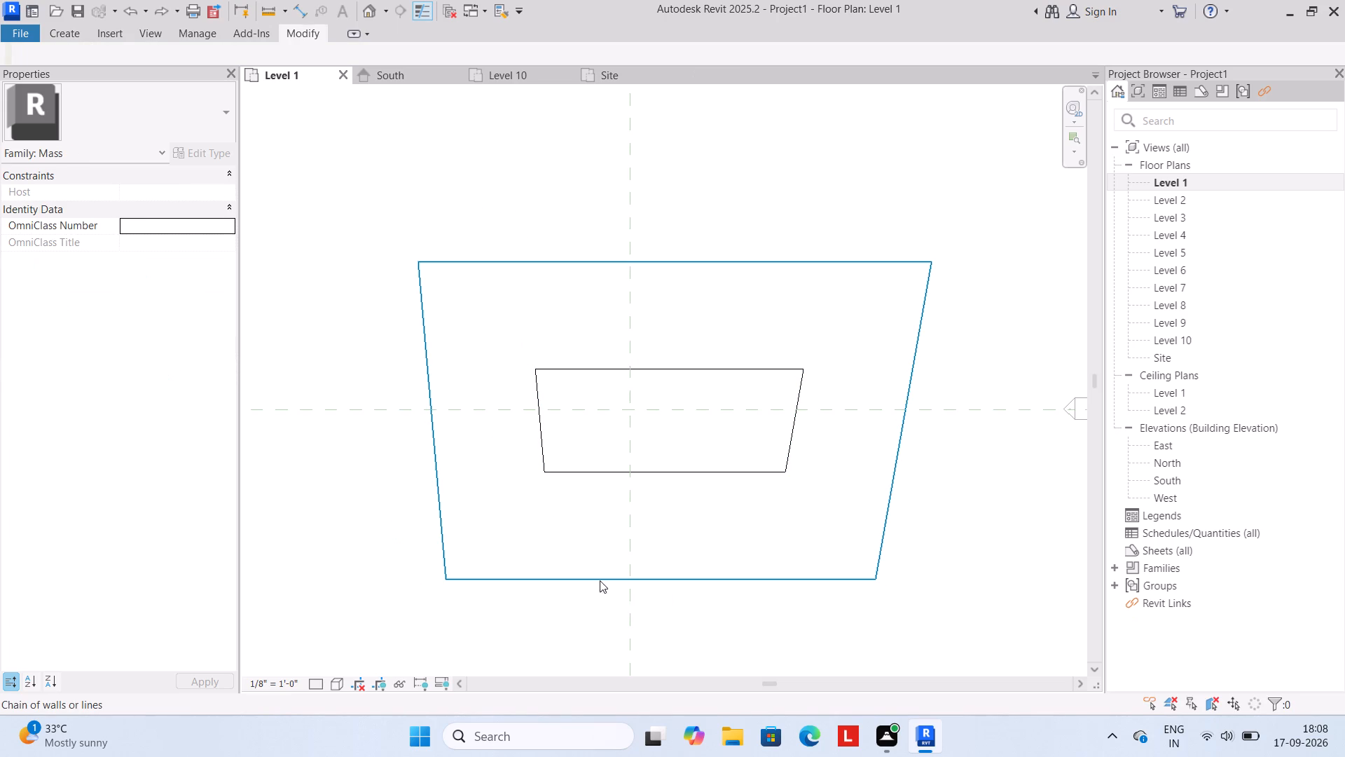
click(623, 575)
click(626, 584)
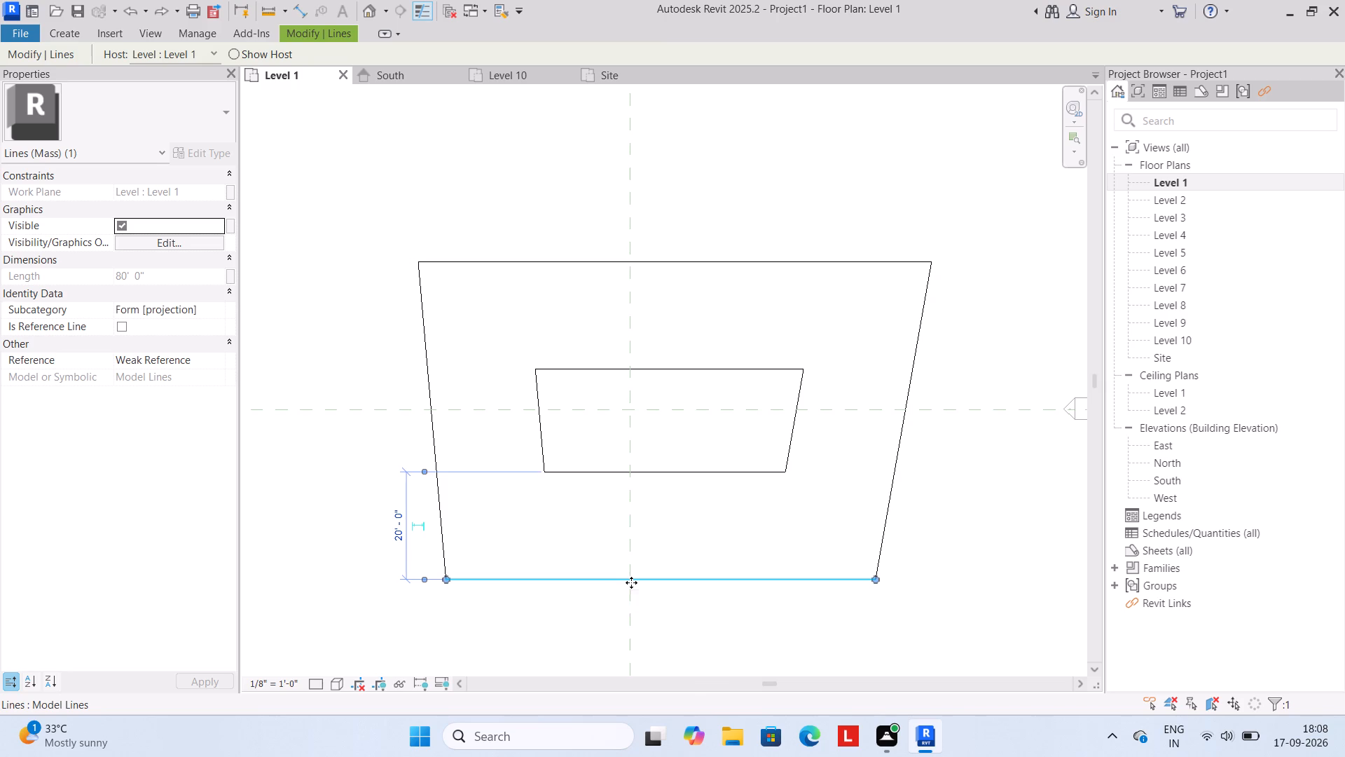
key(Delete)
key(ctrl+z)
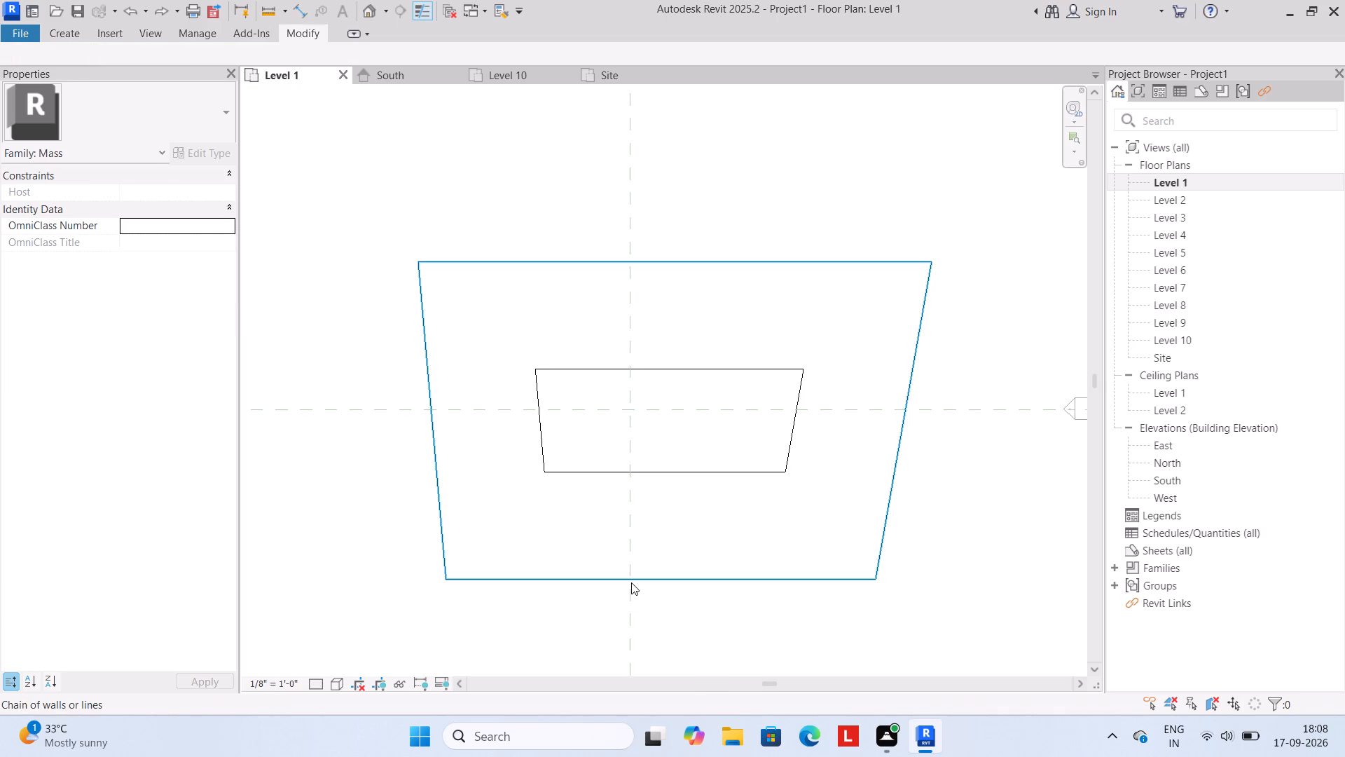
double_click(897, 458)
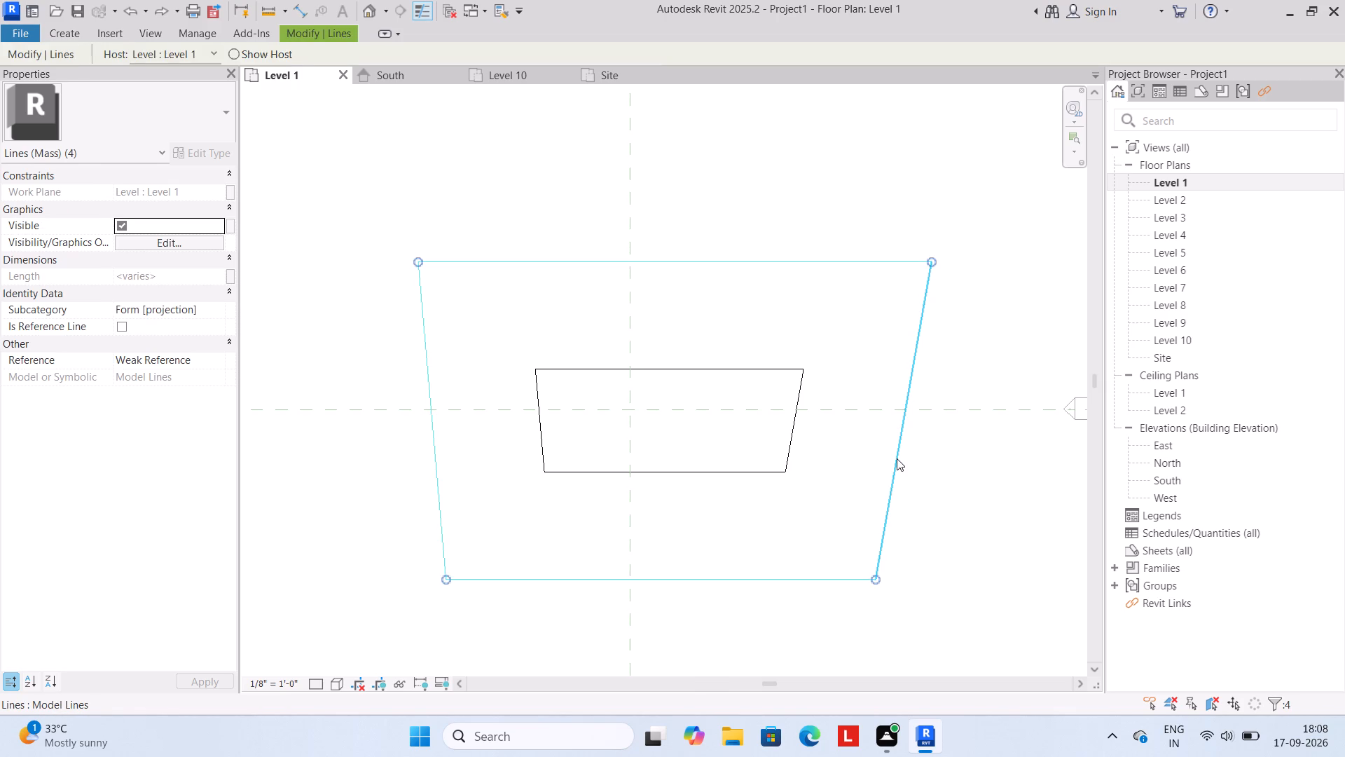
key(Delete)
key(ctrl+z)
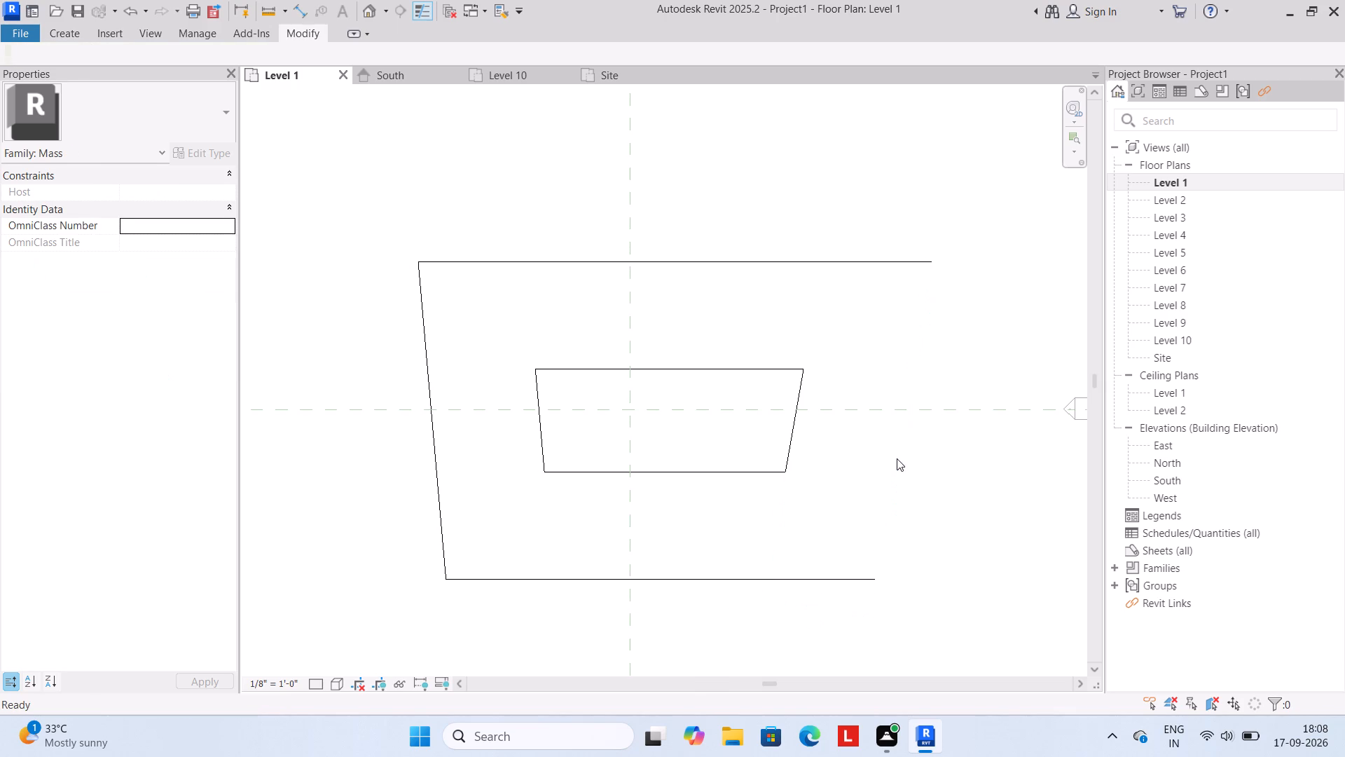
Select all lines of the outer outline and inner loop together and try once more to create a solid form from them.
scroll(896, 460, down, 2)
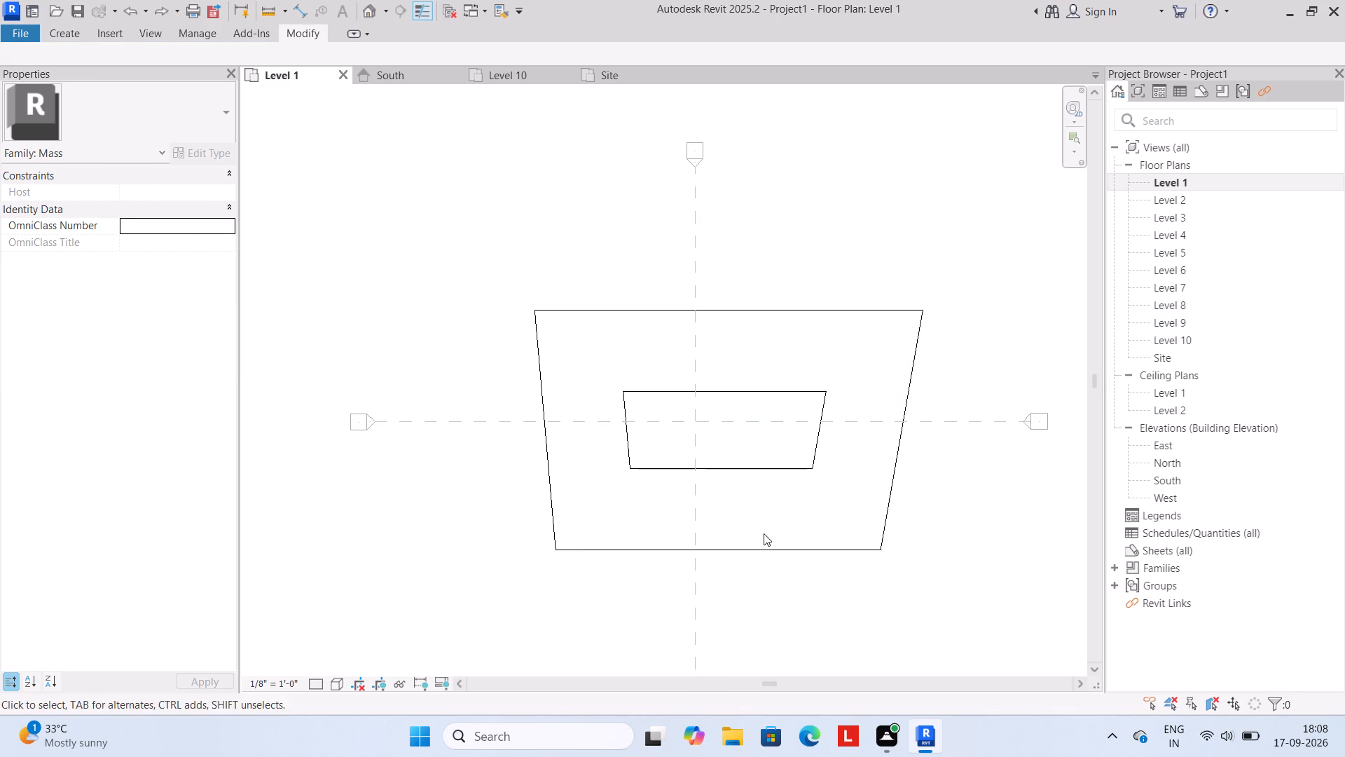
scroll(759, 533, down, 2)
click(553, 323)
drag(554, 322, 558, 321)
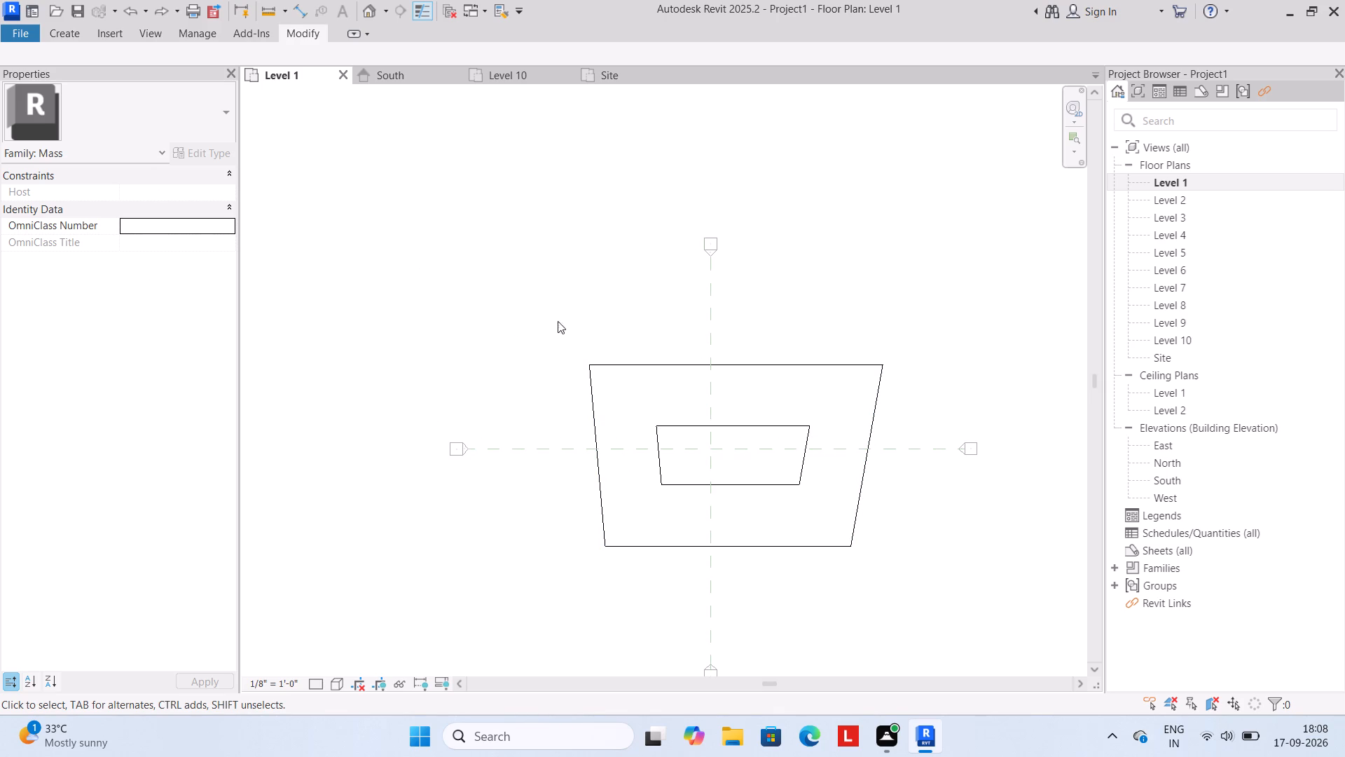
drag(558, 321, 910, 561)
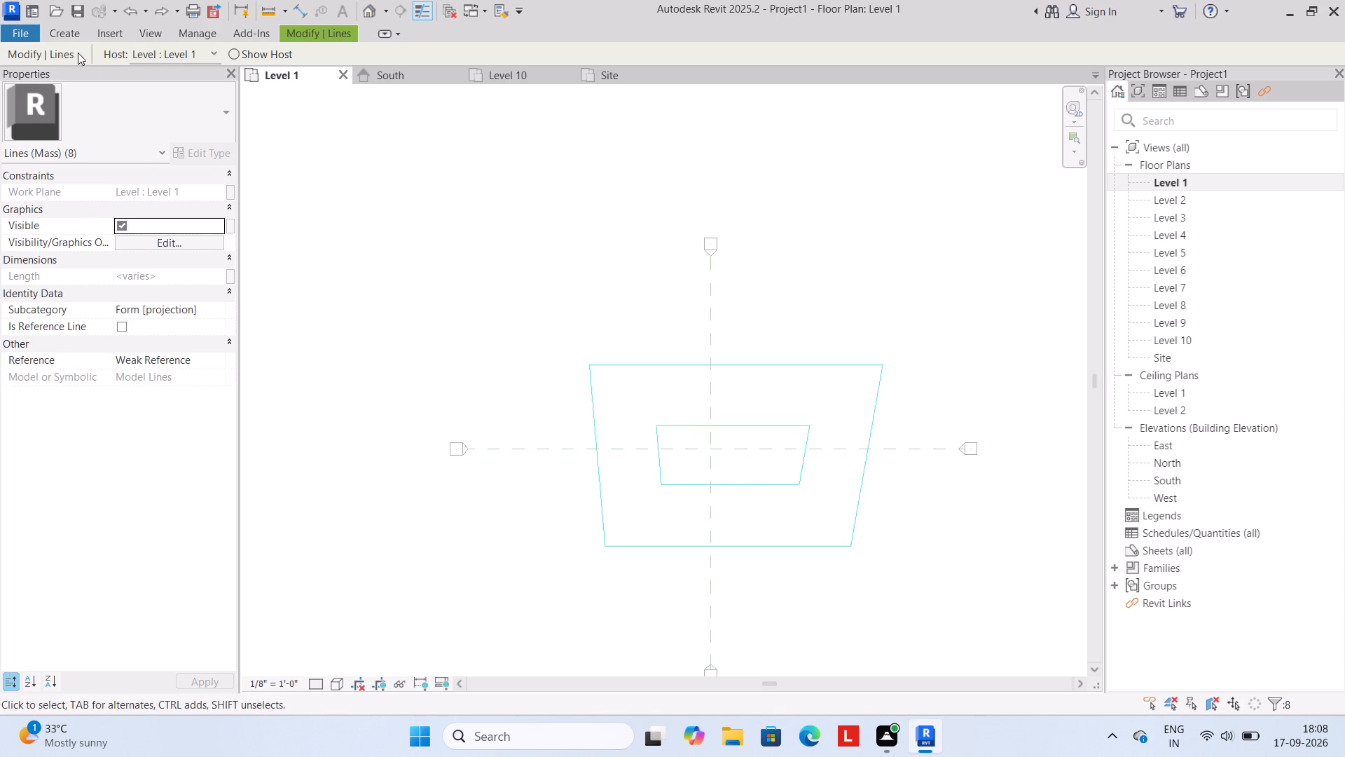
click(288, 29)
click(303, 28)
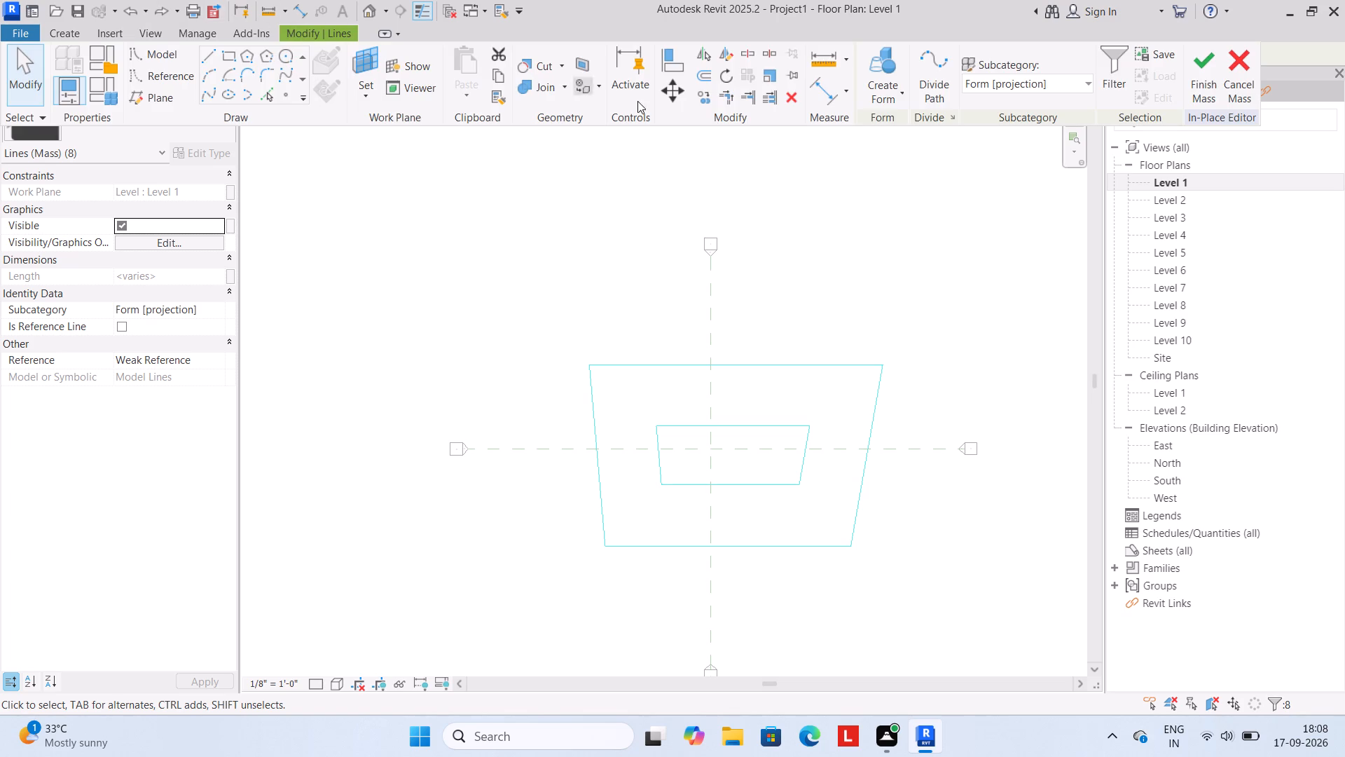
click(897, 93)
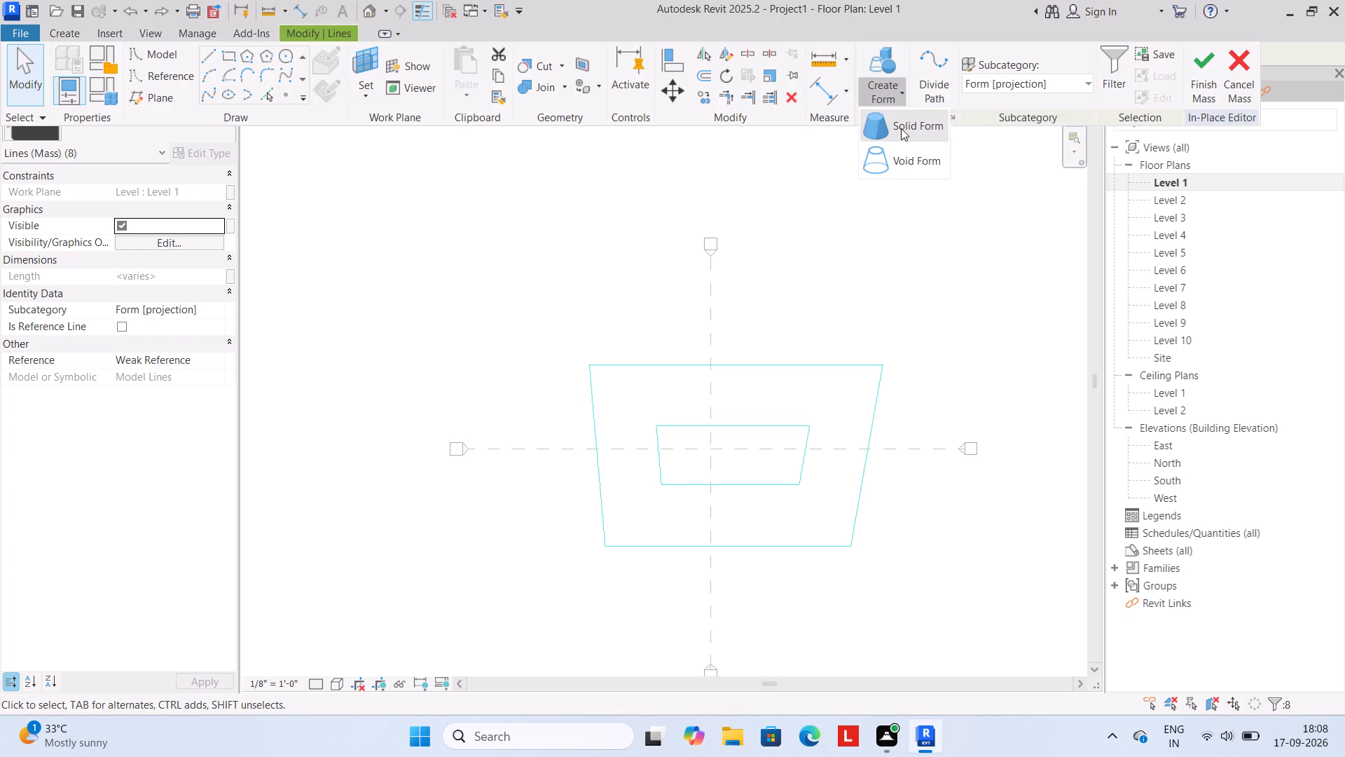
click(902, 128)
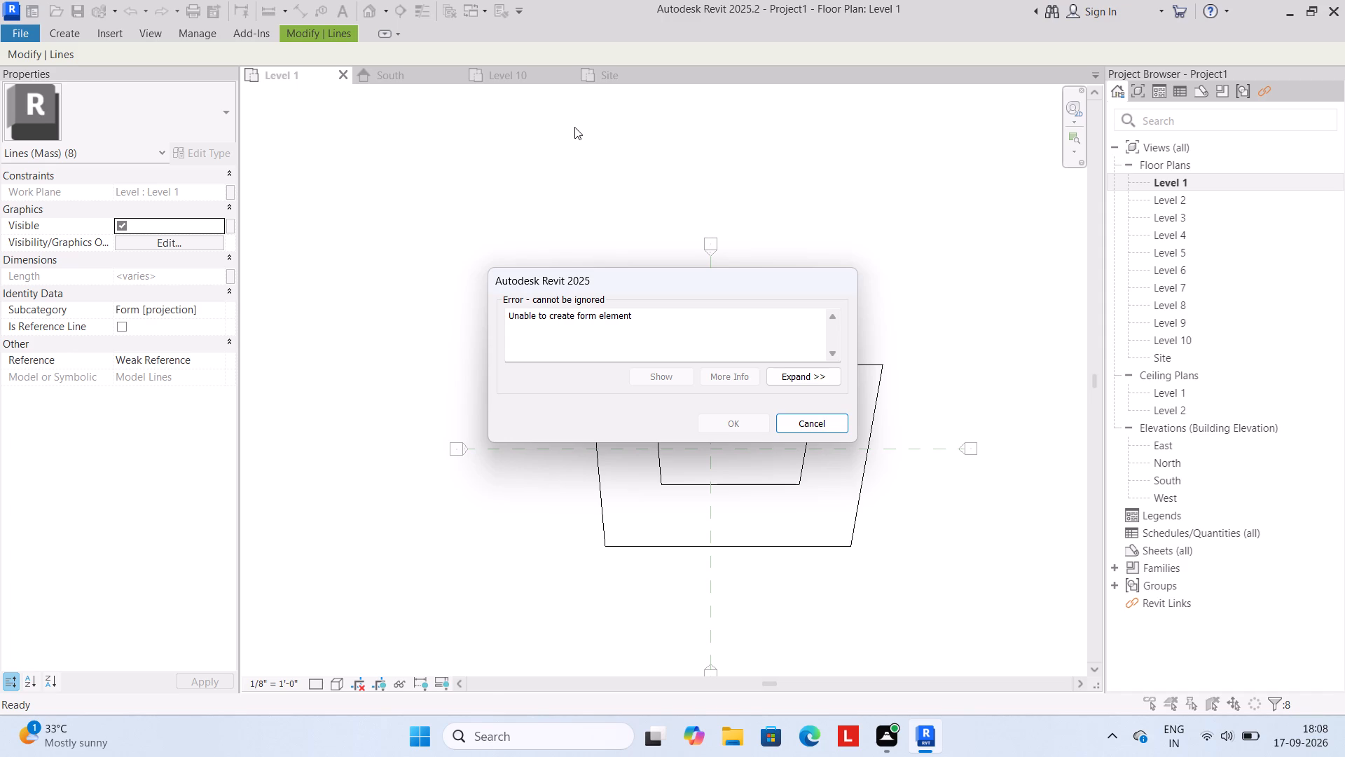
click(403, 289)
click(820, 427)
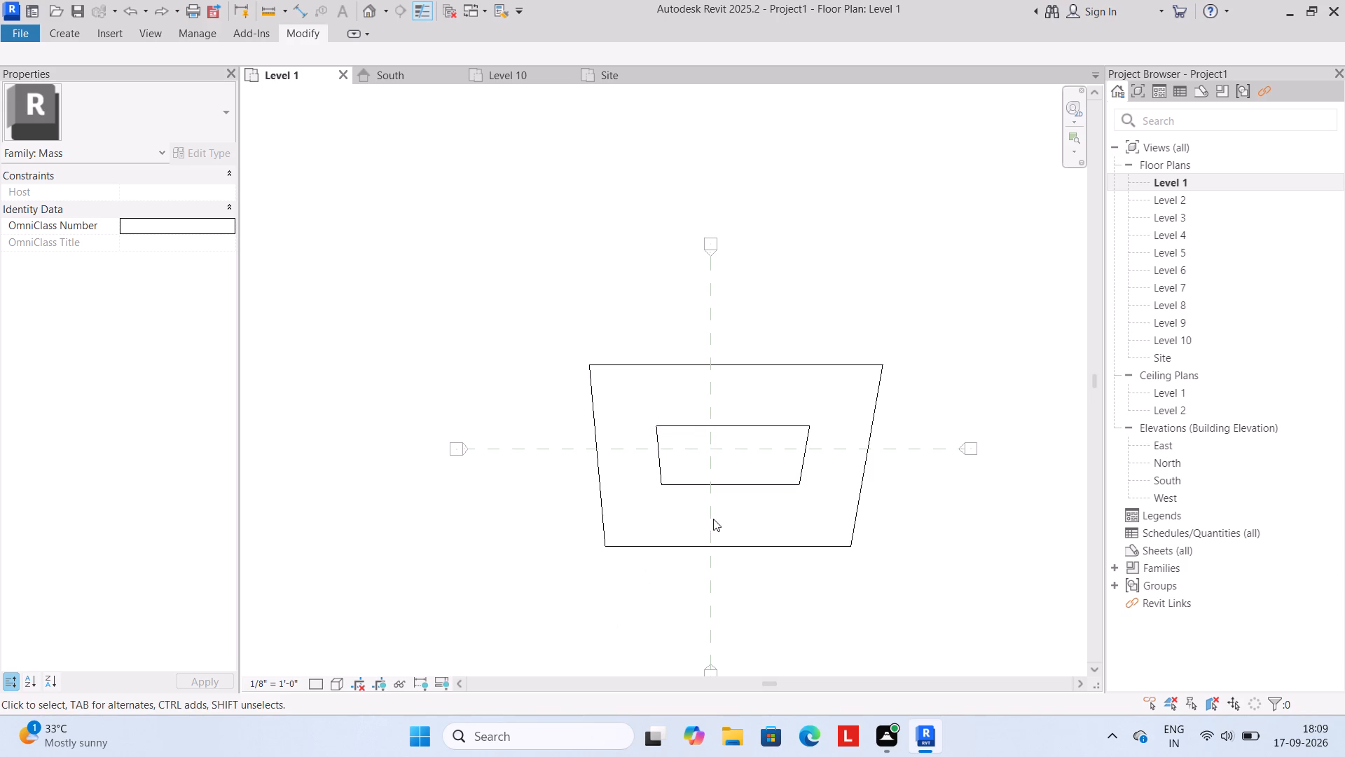
Select the four connected lines of the inner loop.
click(740, 486)
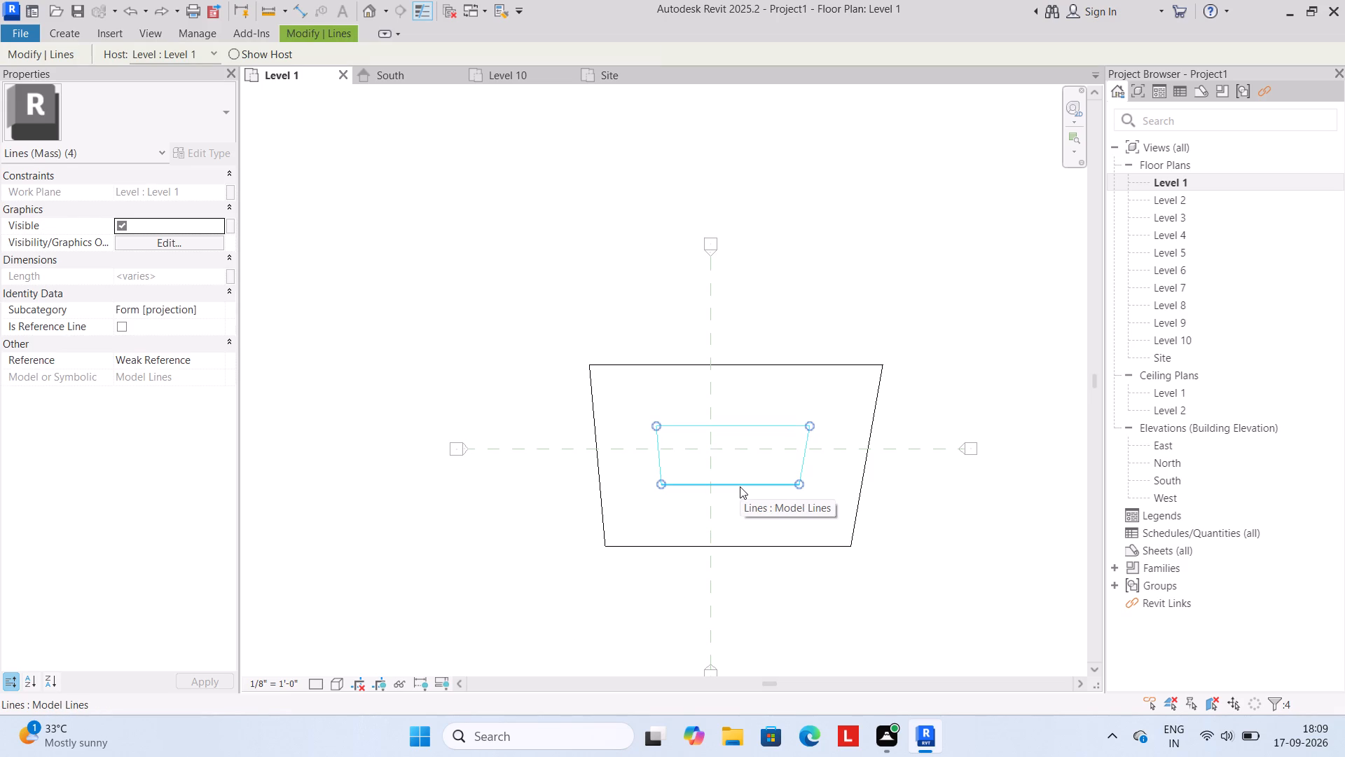
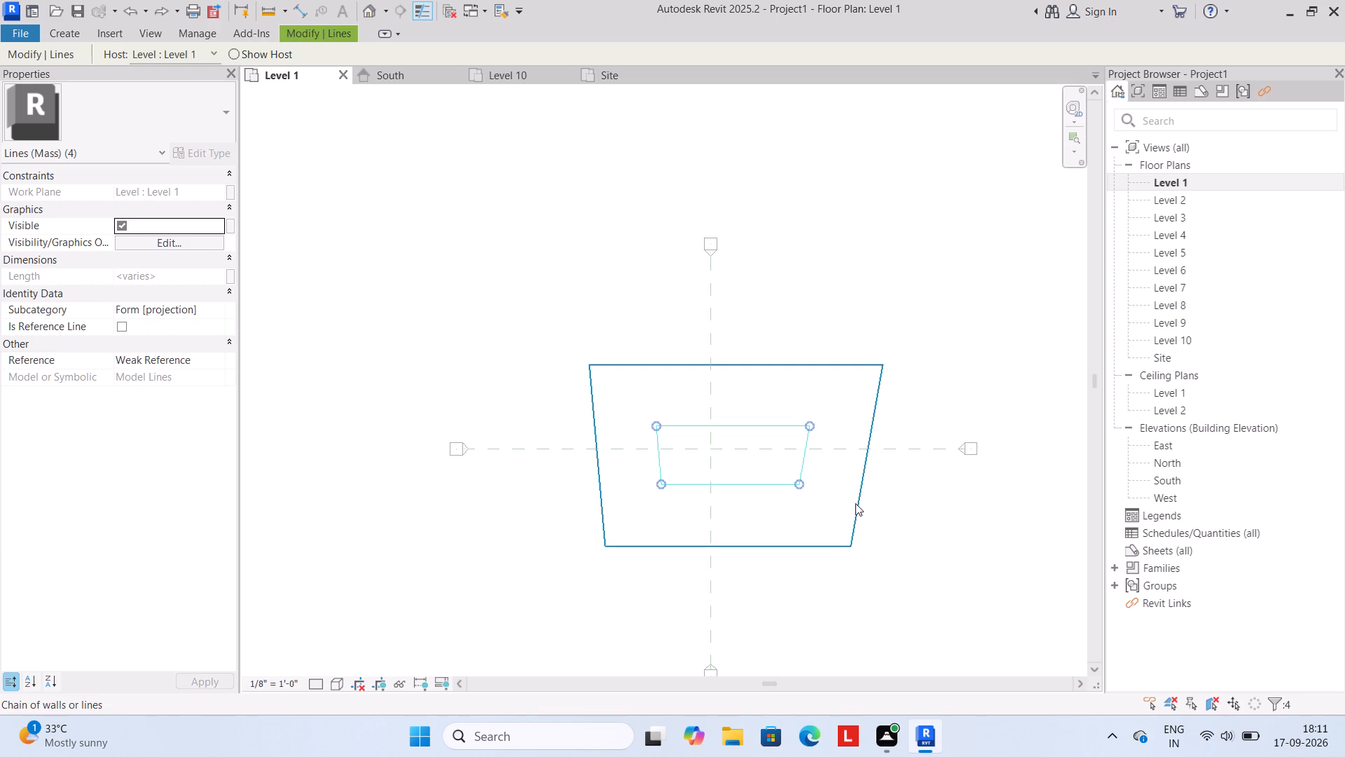
Delete the selected four lines of the inner loop.
key(Delete)
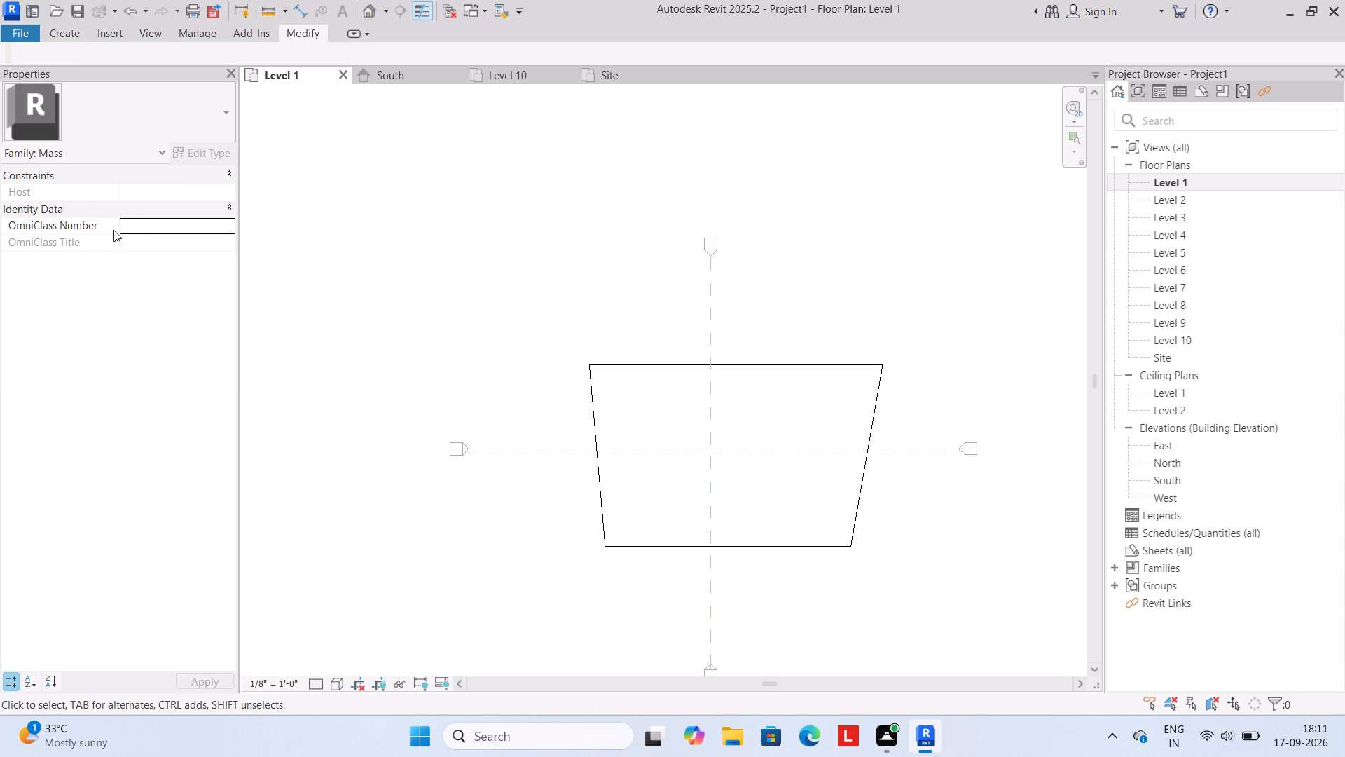
click(297, 36)
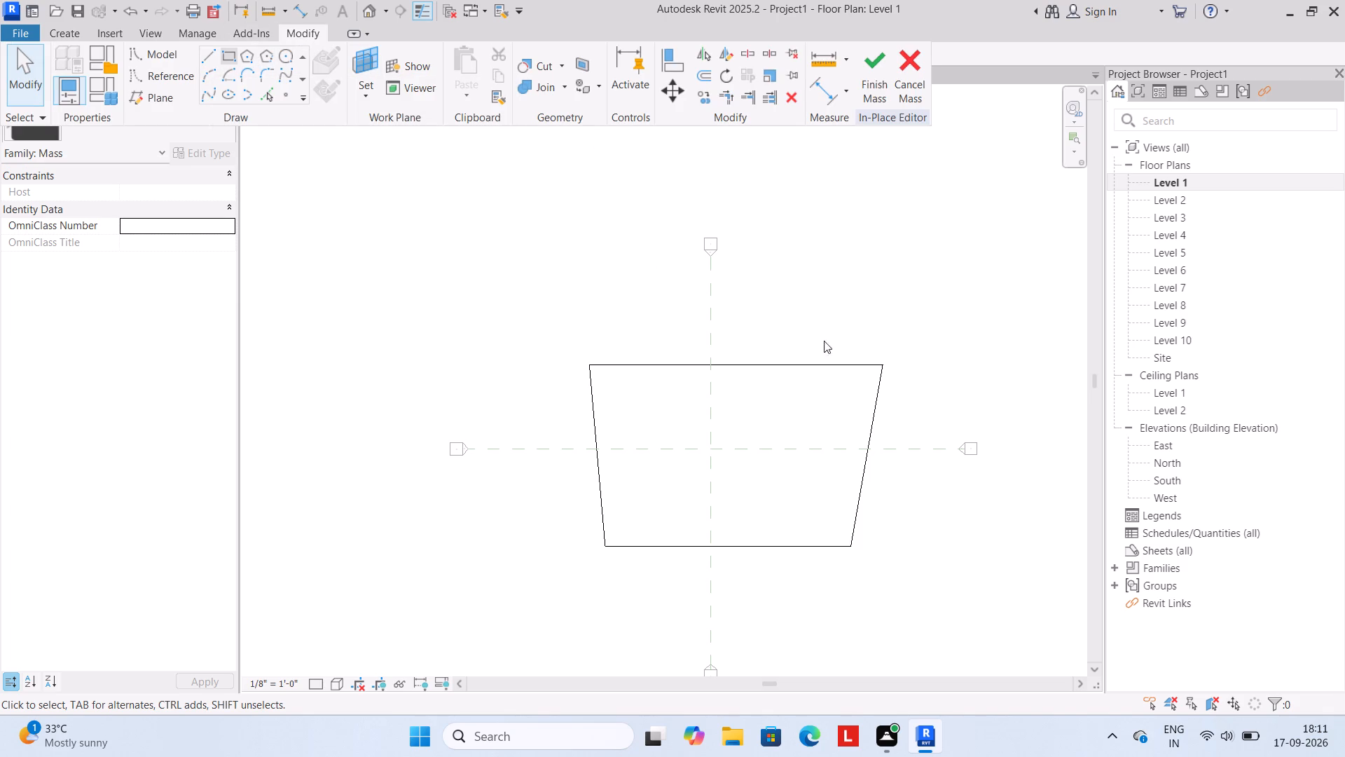
Delete the slanted east side of the outer outline.
double_click(867, 459)
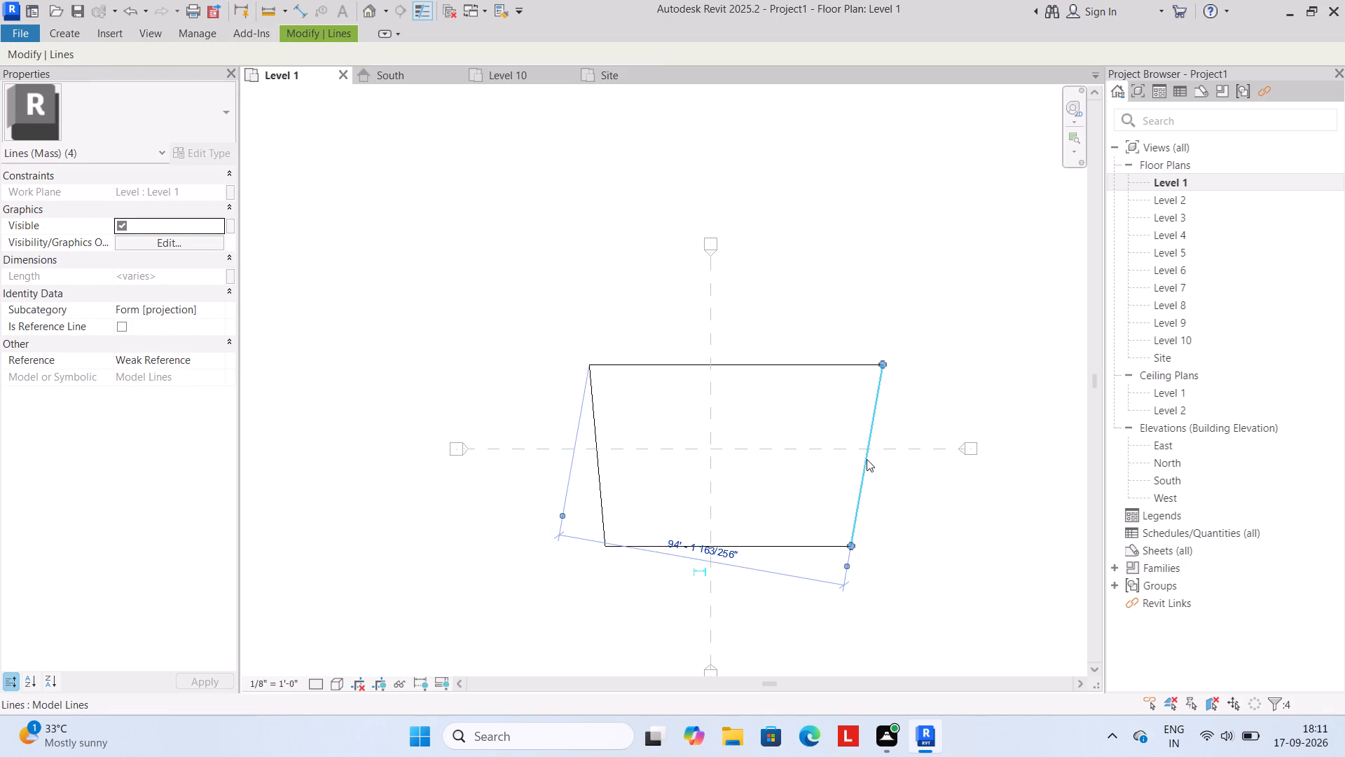
key(Delete)
scroll(842, 459, right, 1)
scroll(628, 405, left, 1)
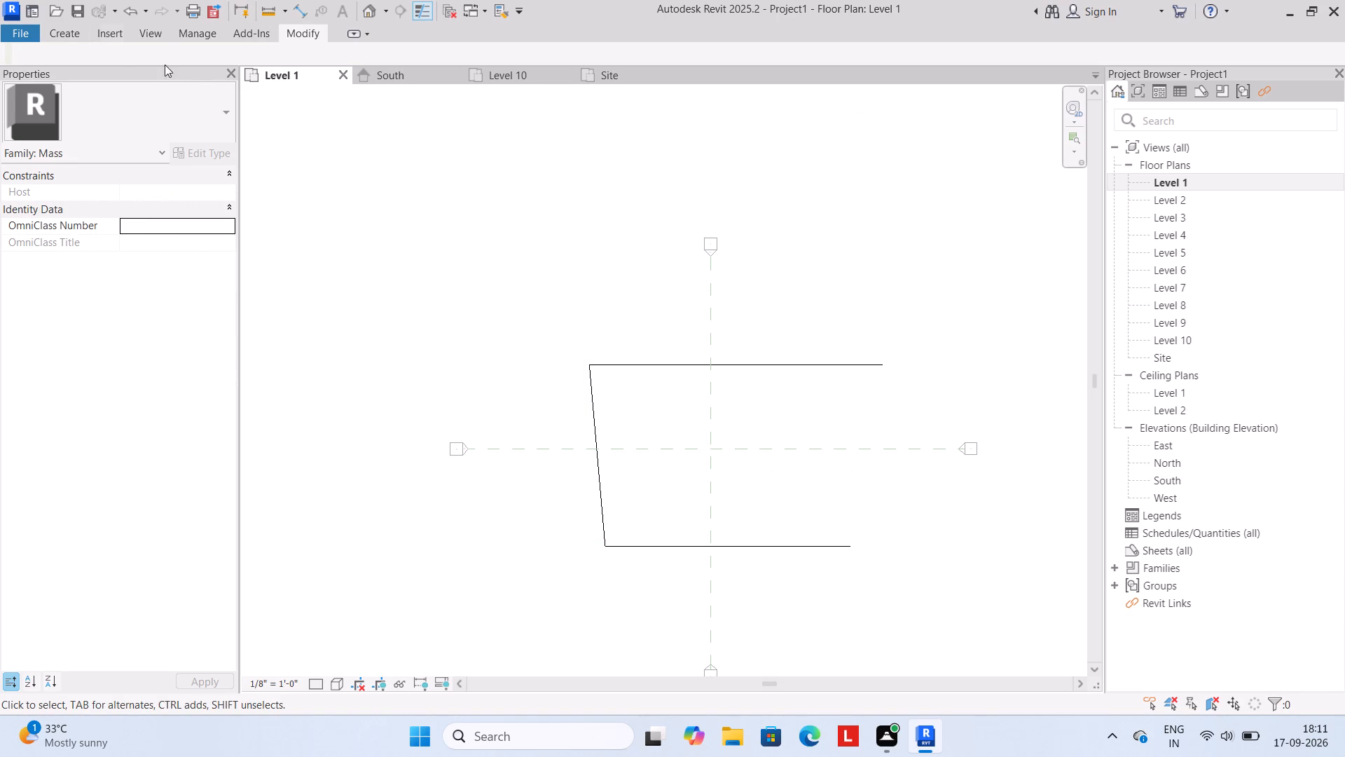
Close the outline's open east side with chained model lines forming a stepped notch, 16' deep from the lower edge and about 15' below the top corner.
scroll(67, 22, right, 1)
click(60, 29)
scroll(279, 32, right, 1)
scroll(279, 32, left, 1)
scroll(279, 32, right, 1)
scroll(281, 32, left, 1)
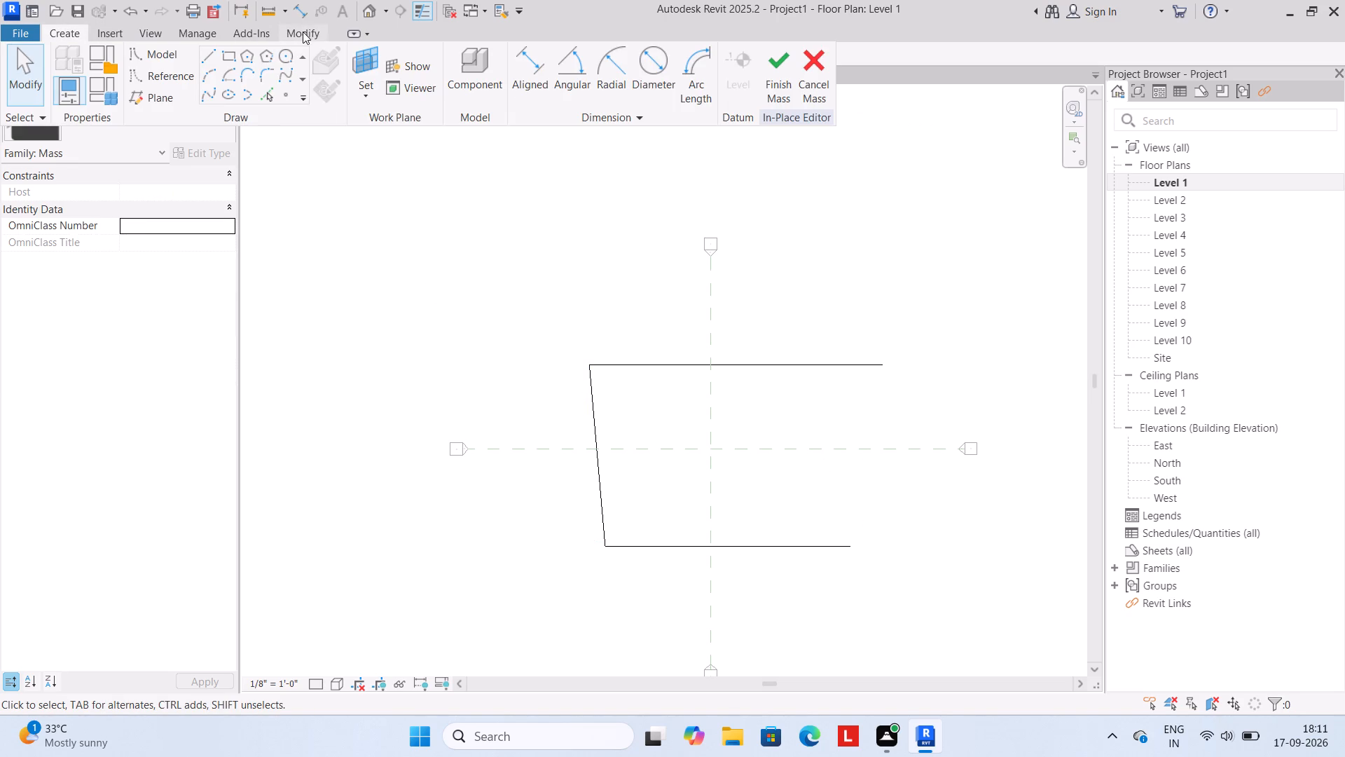
scroll(228, 48, right, 1)
scroll(227, 48, left, 1)
click(209, 51)
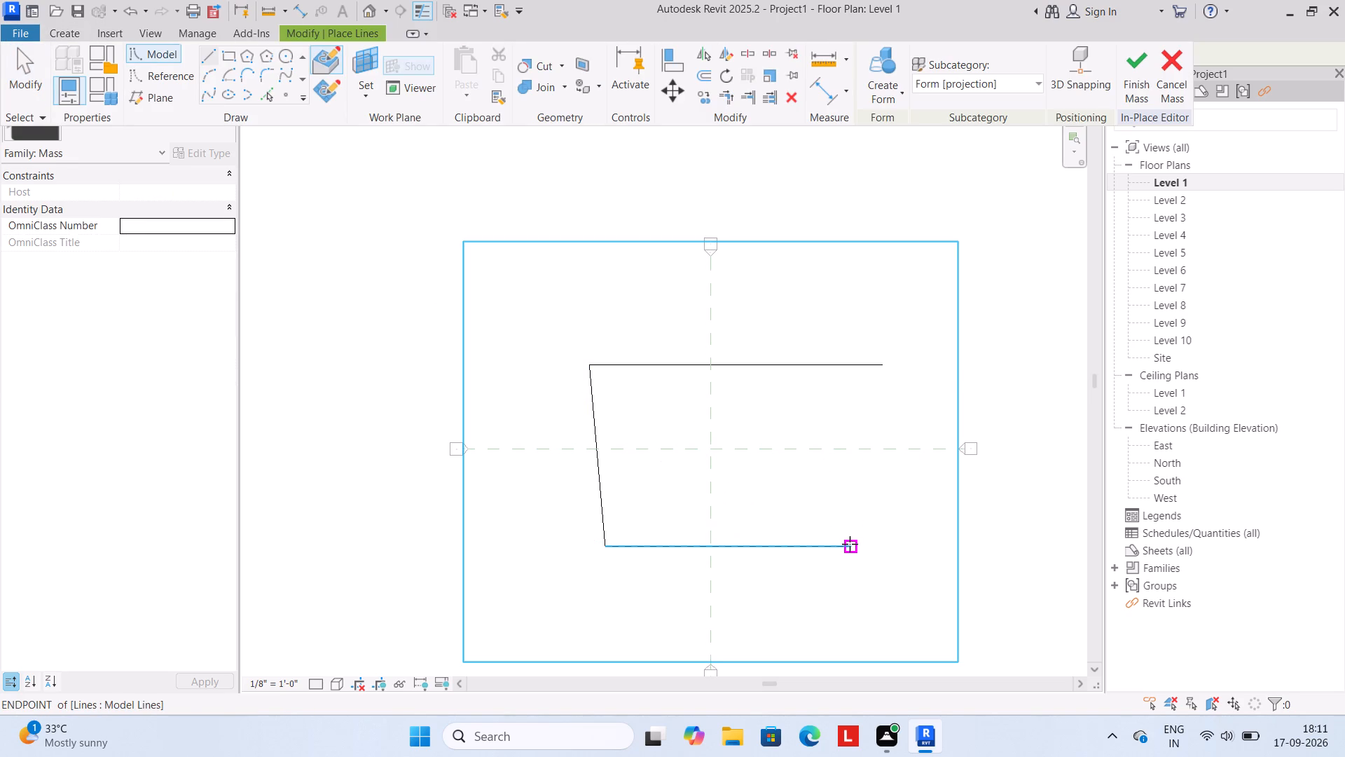
click(848, 547)
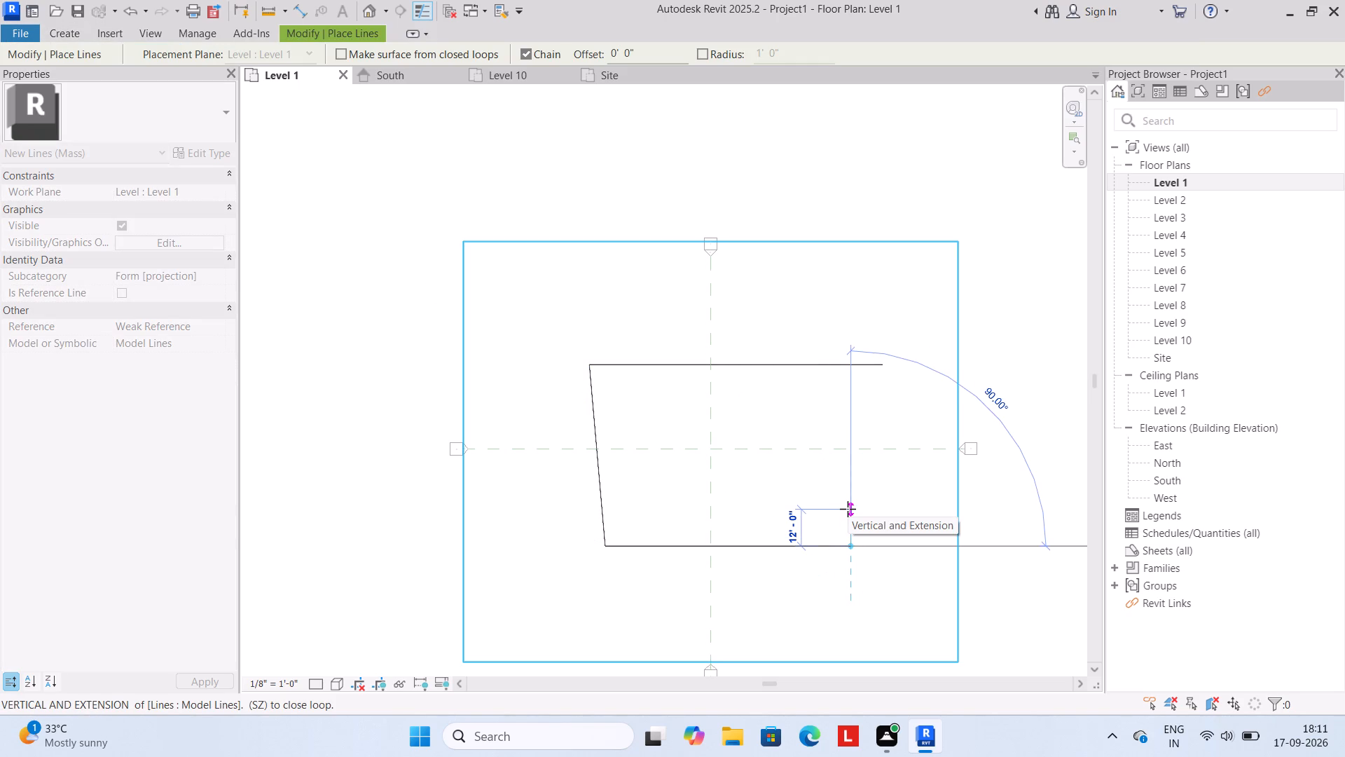
scroll(848, 509, left, 1)
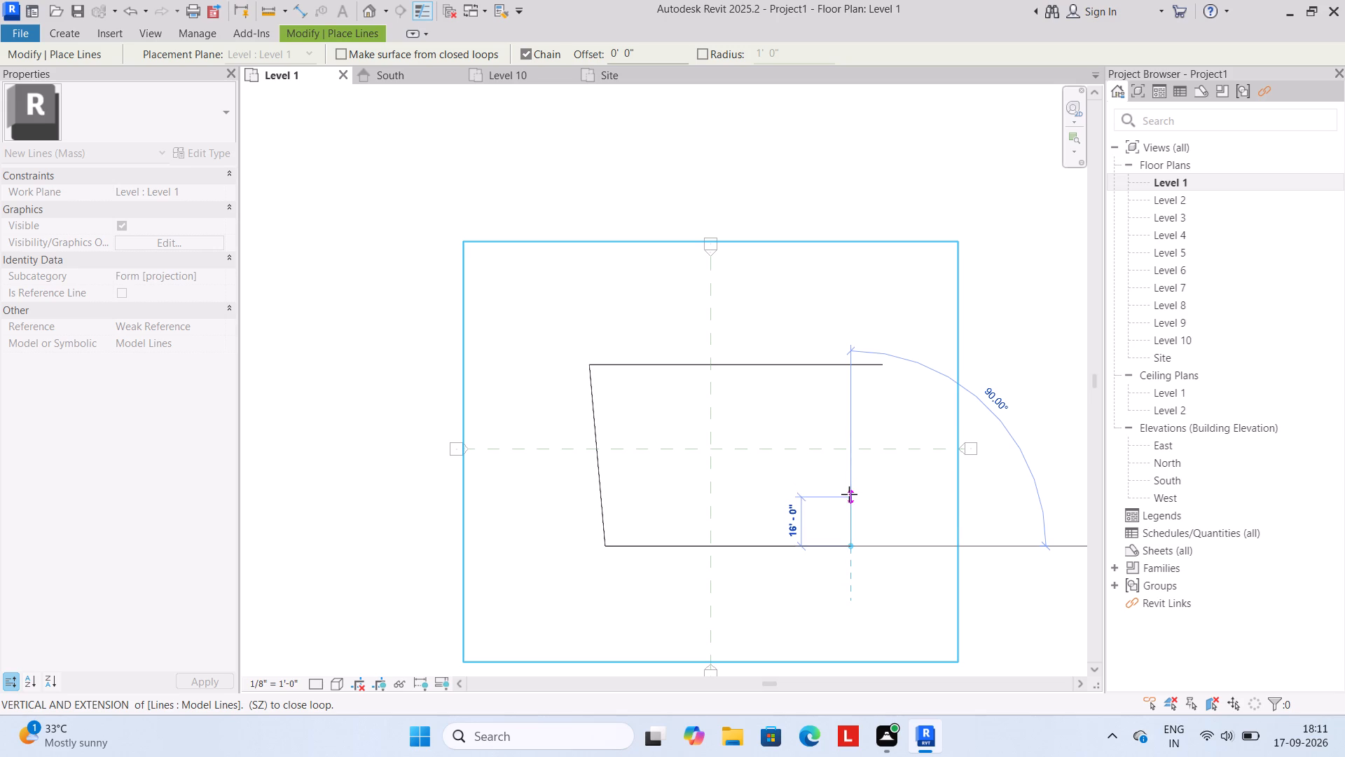
click(850, 488)
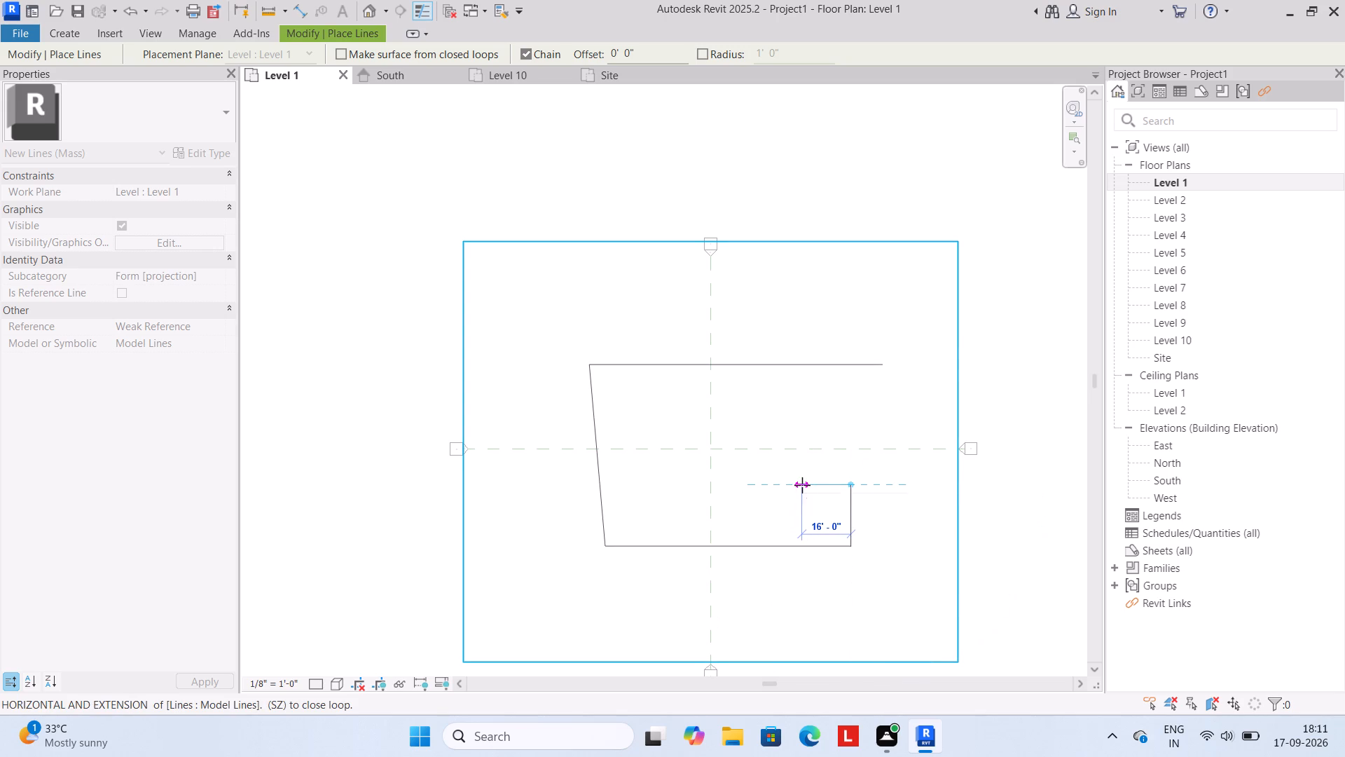
click(802, 485)
scroll(801, 478, left, 1)
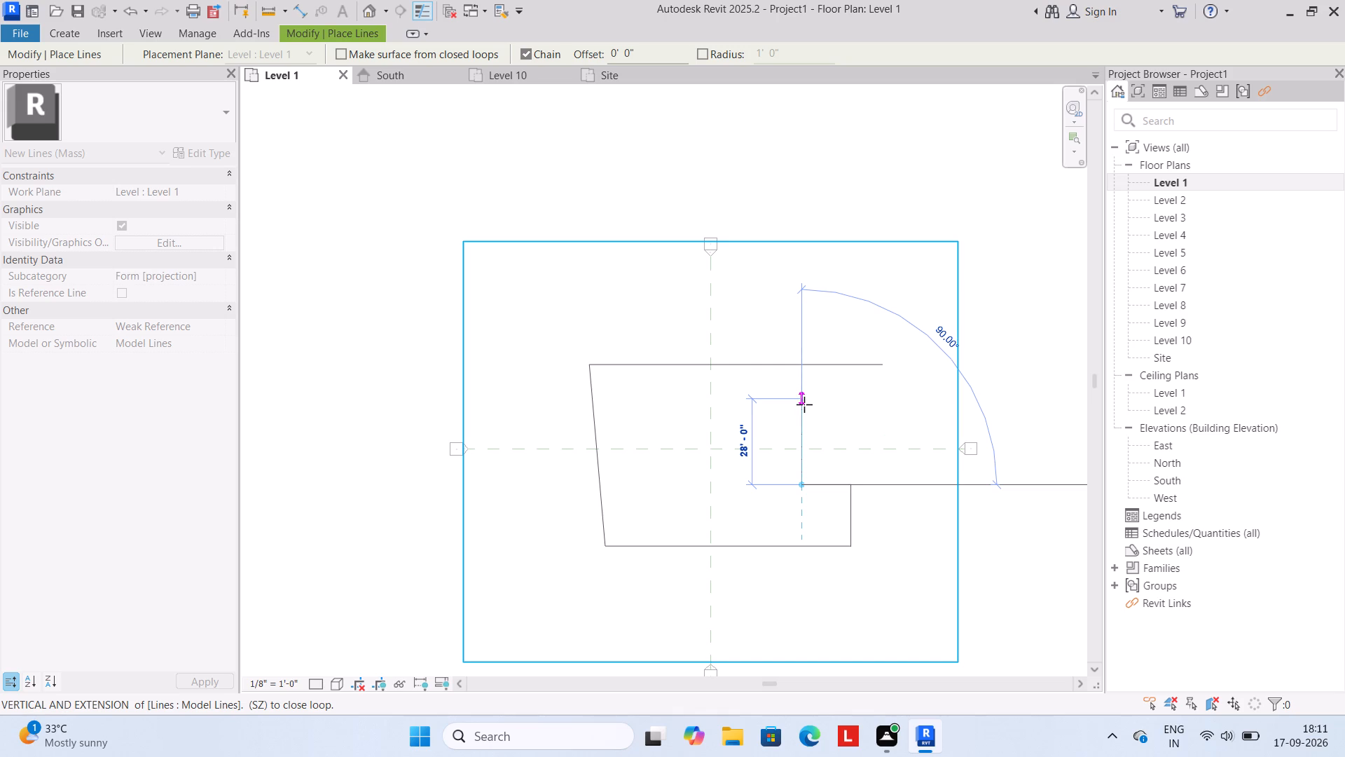
drag(804, 408, 814, 408)
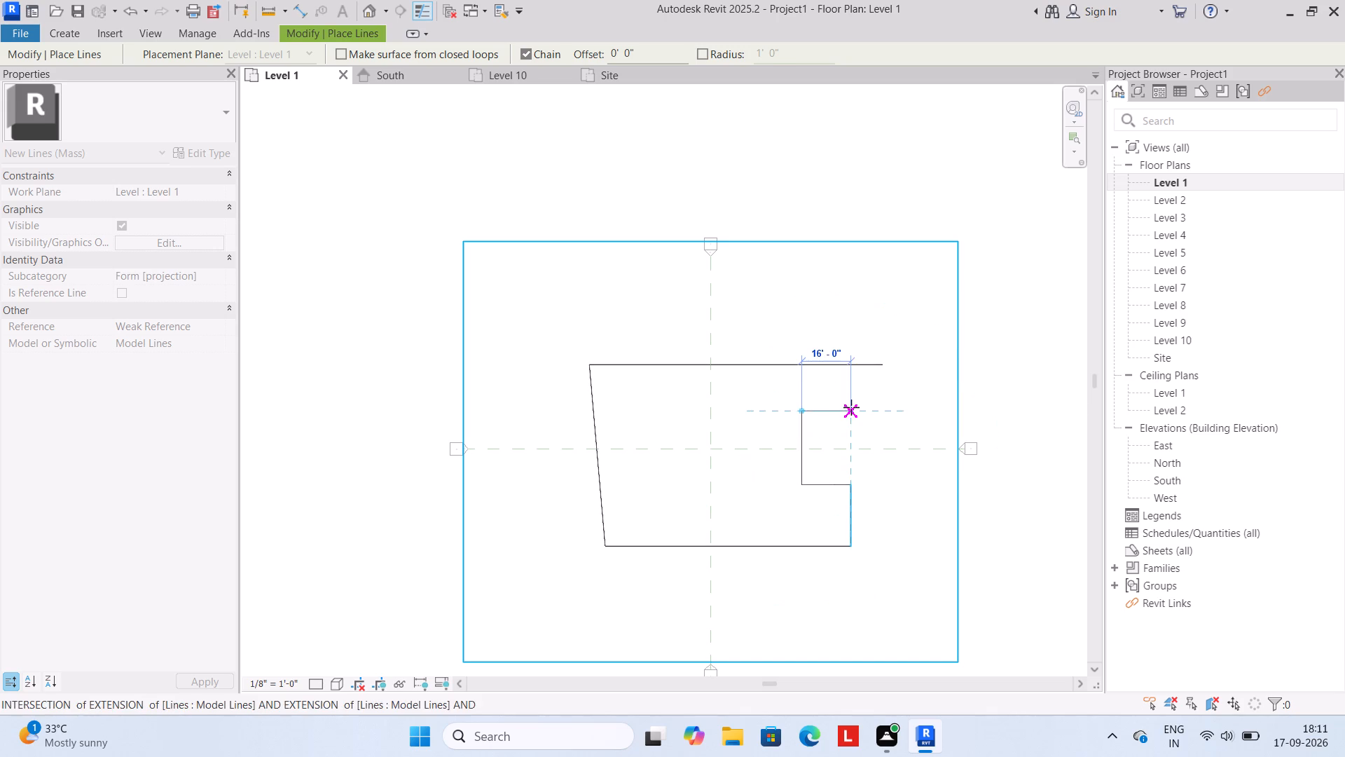
click(883, 403)
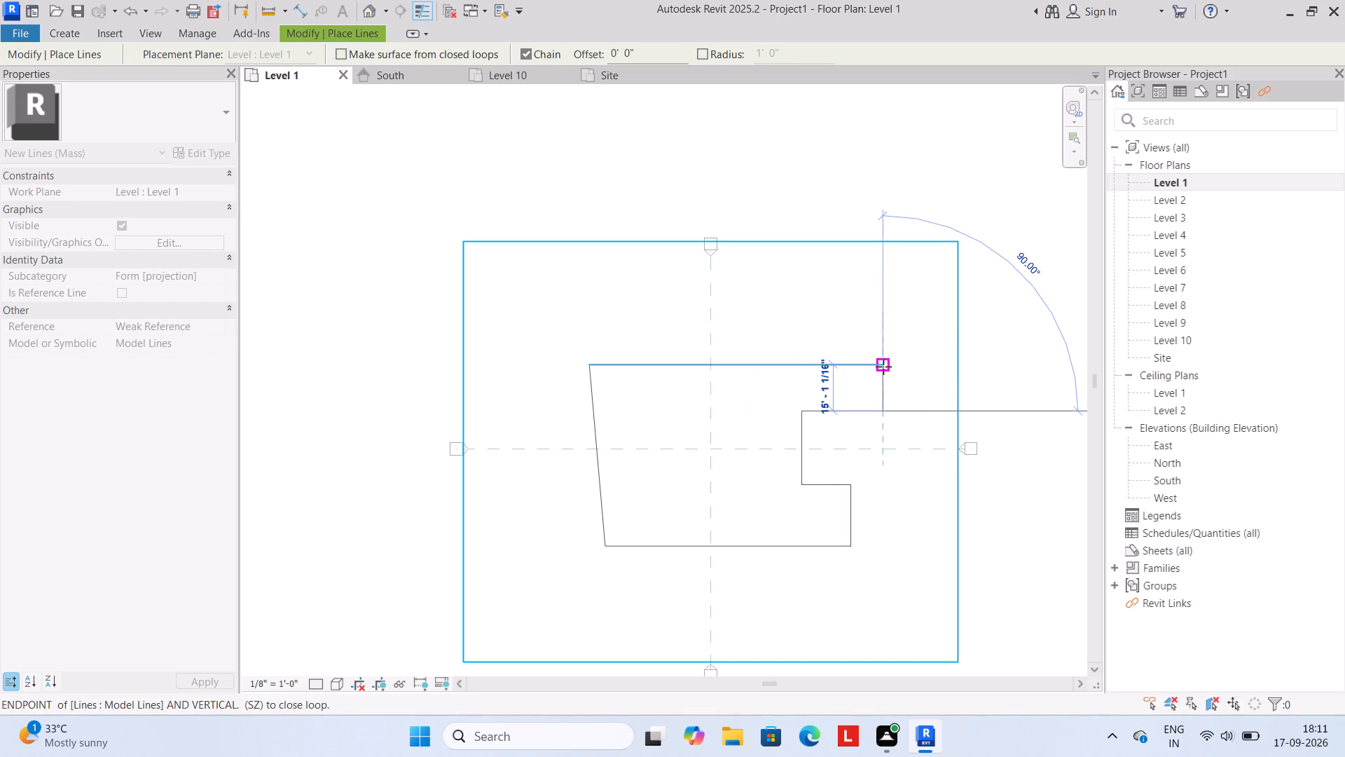
click(883, 366)
scroll(883, 366, left, 1)
scroll(883, 366, right, 6)
key(Escape)
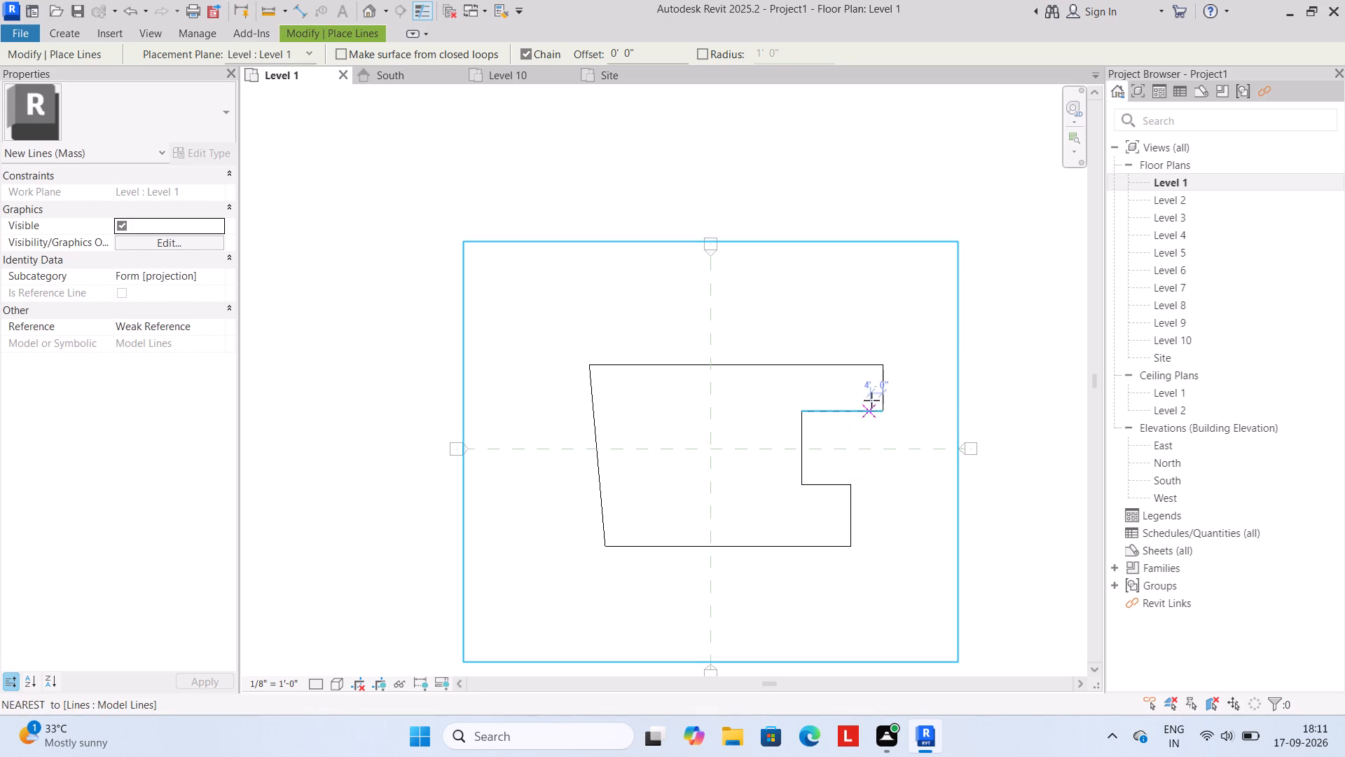
key(Escape)
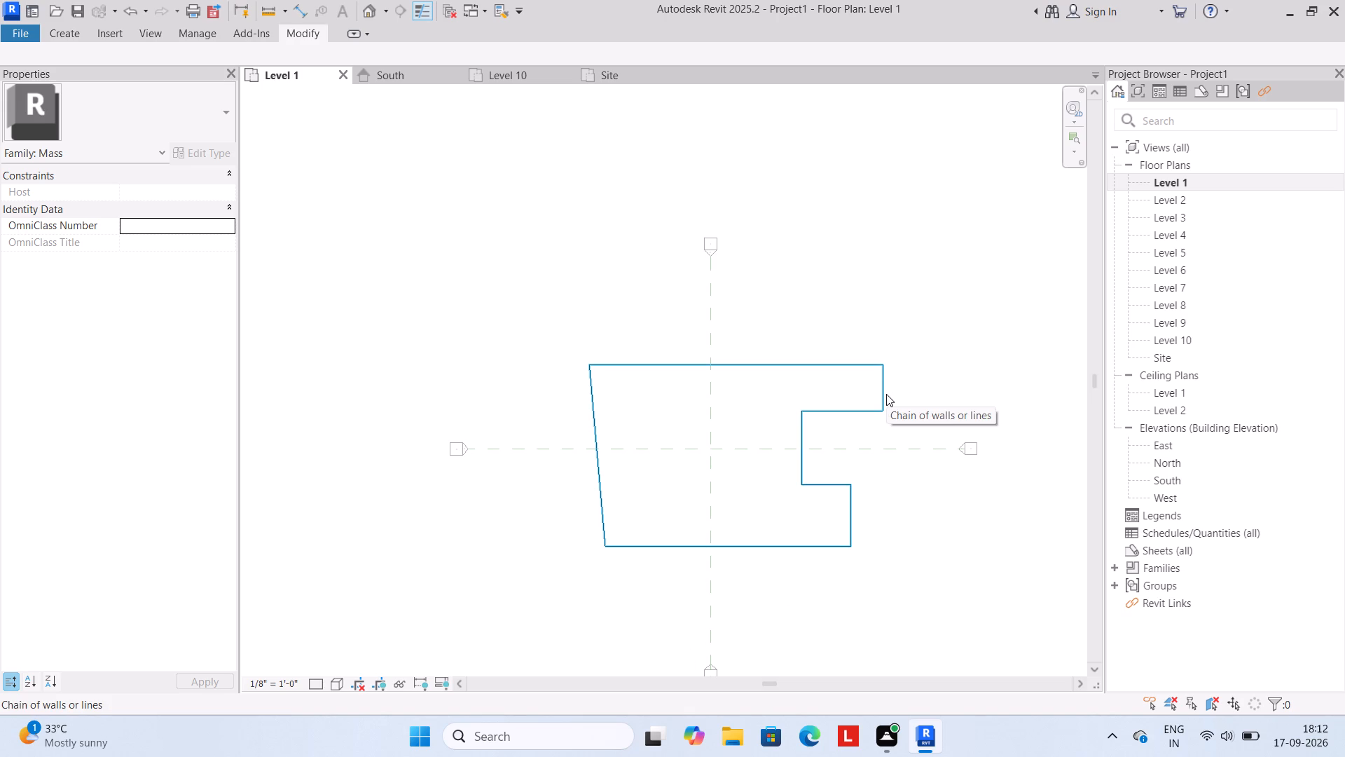
Select all eight lines of the notched outline and create a solid form from them.
click(534, 311)
drag(541, 314, 721, 373)
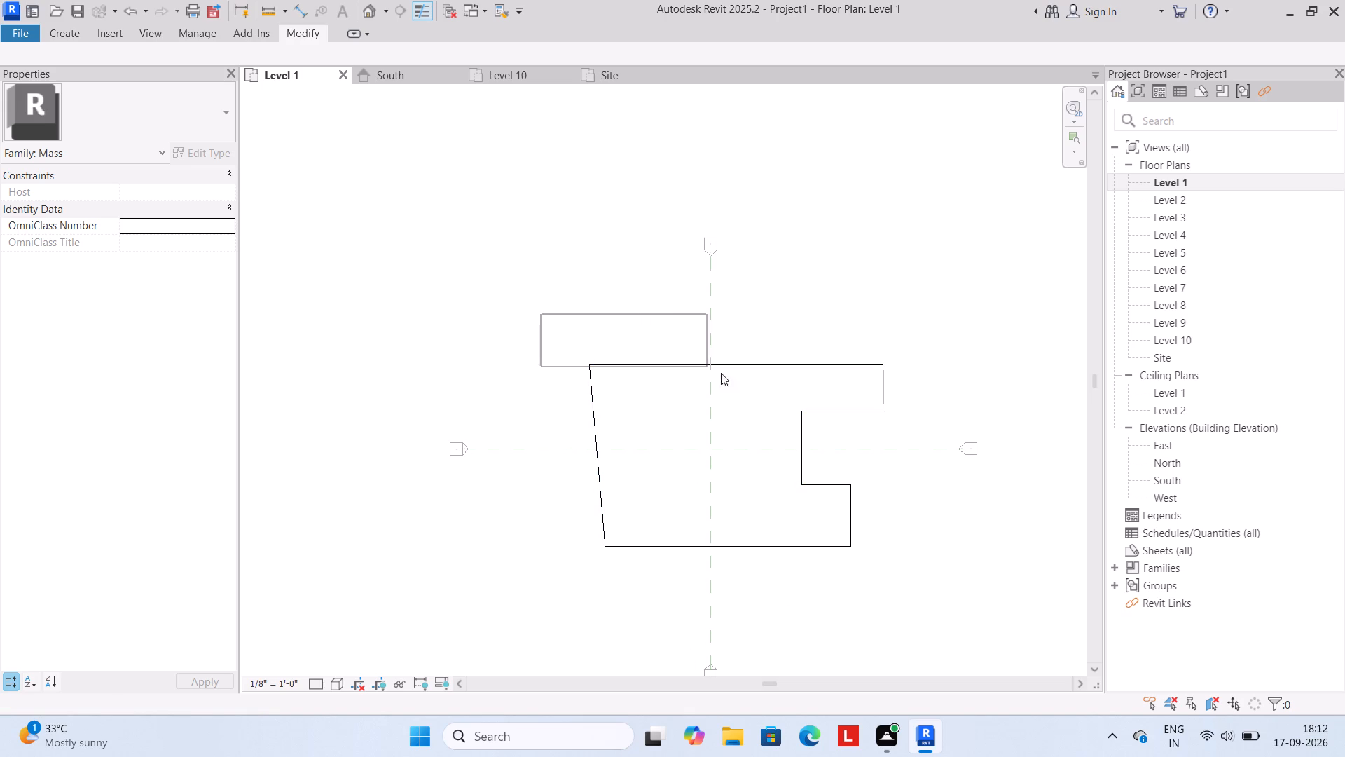
drag(721, 373, 914, 593)
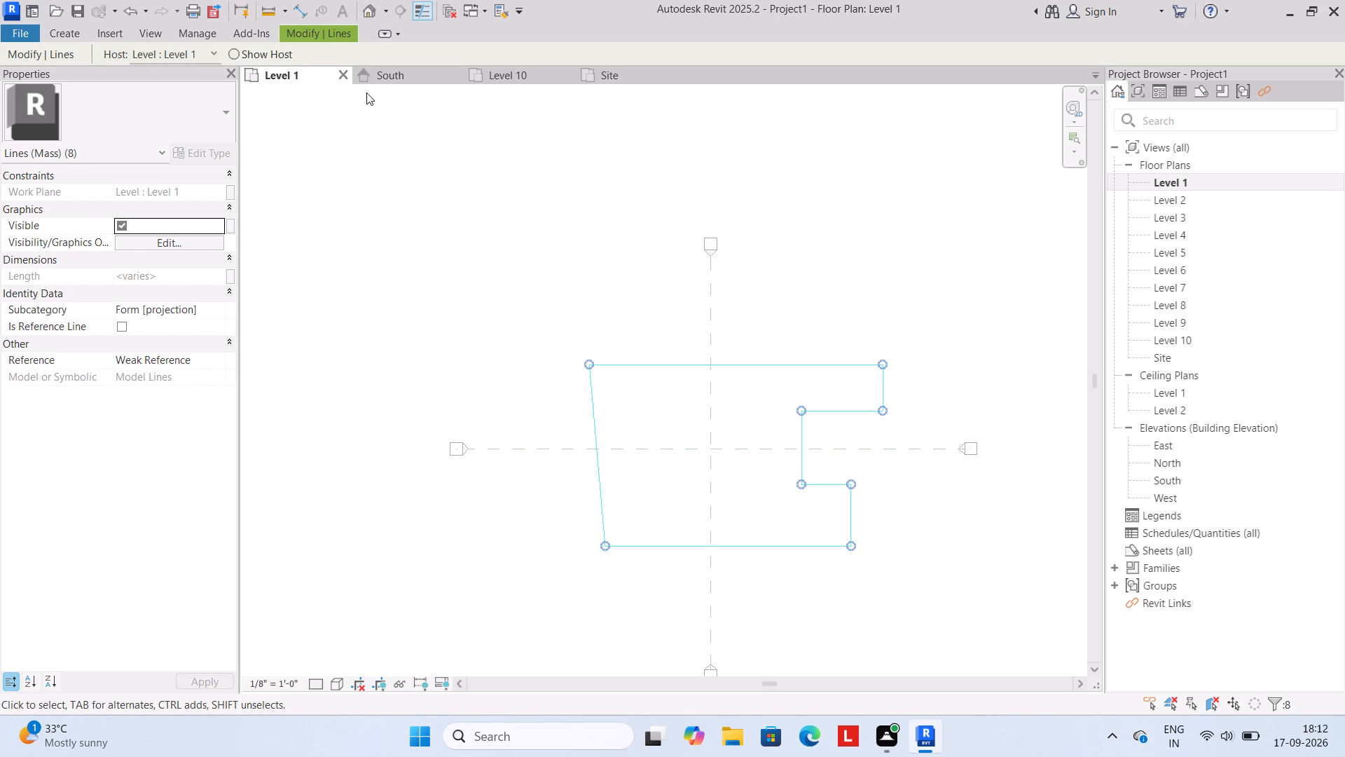
click(308, 34)
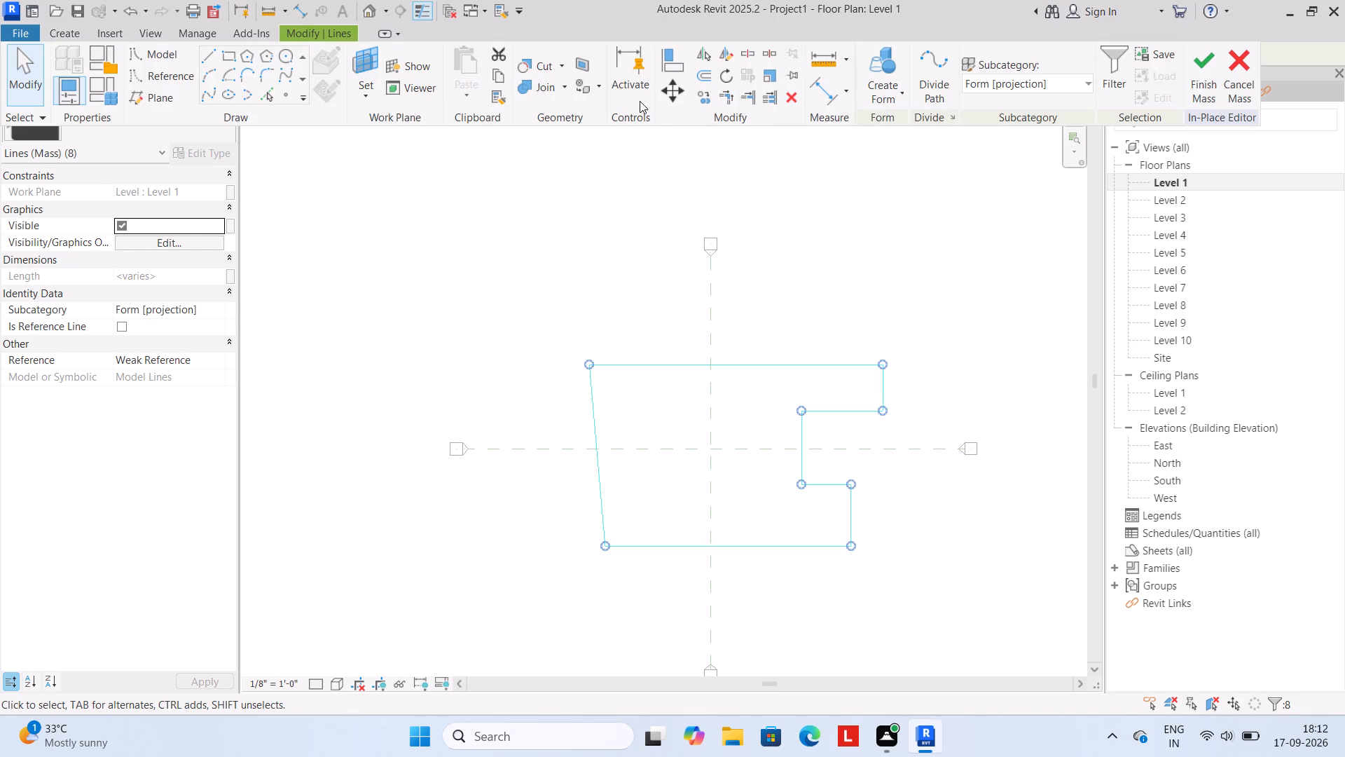
click(914, 87)
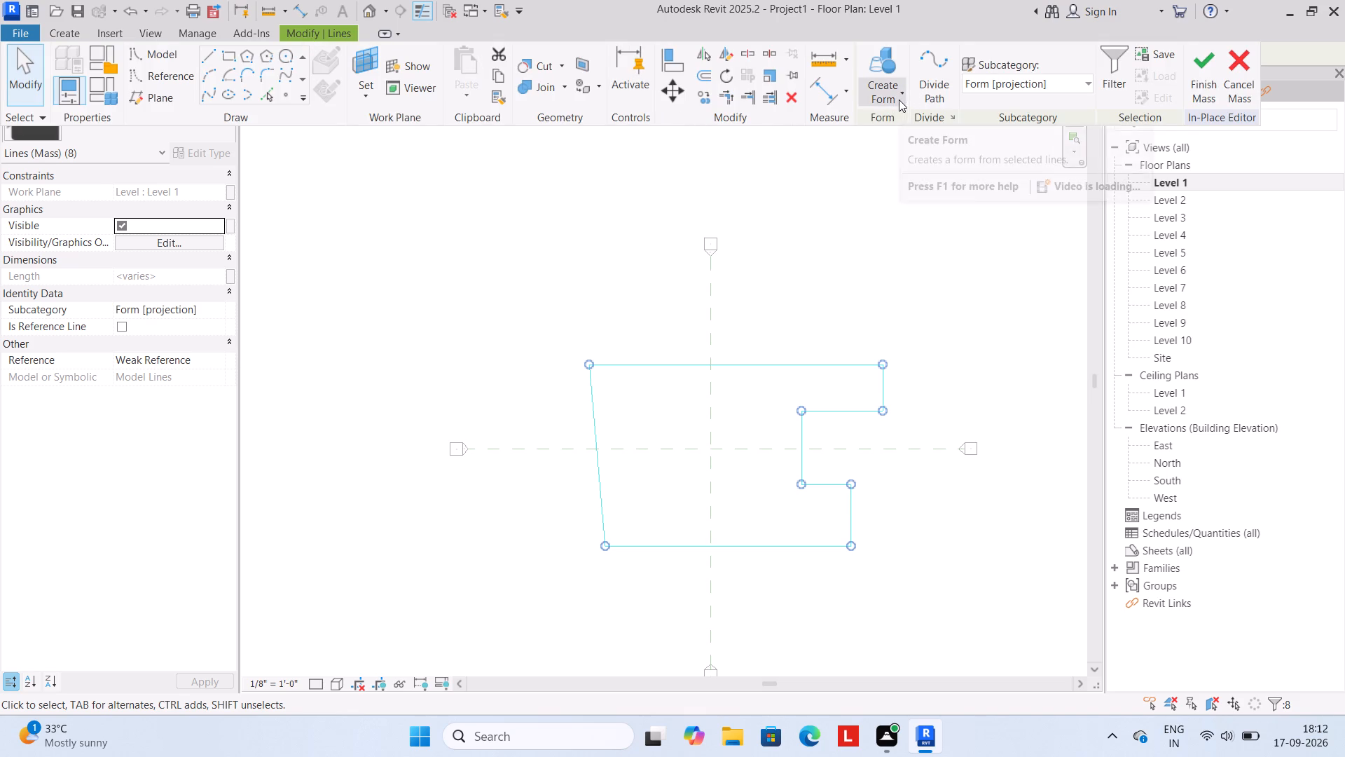
click(903, 95)
click(892, 128)
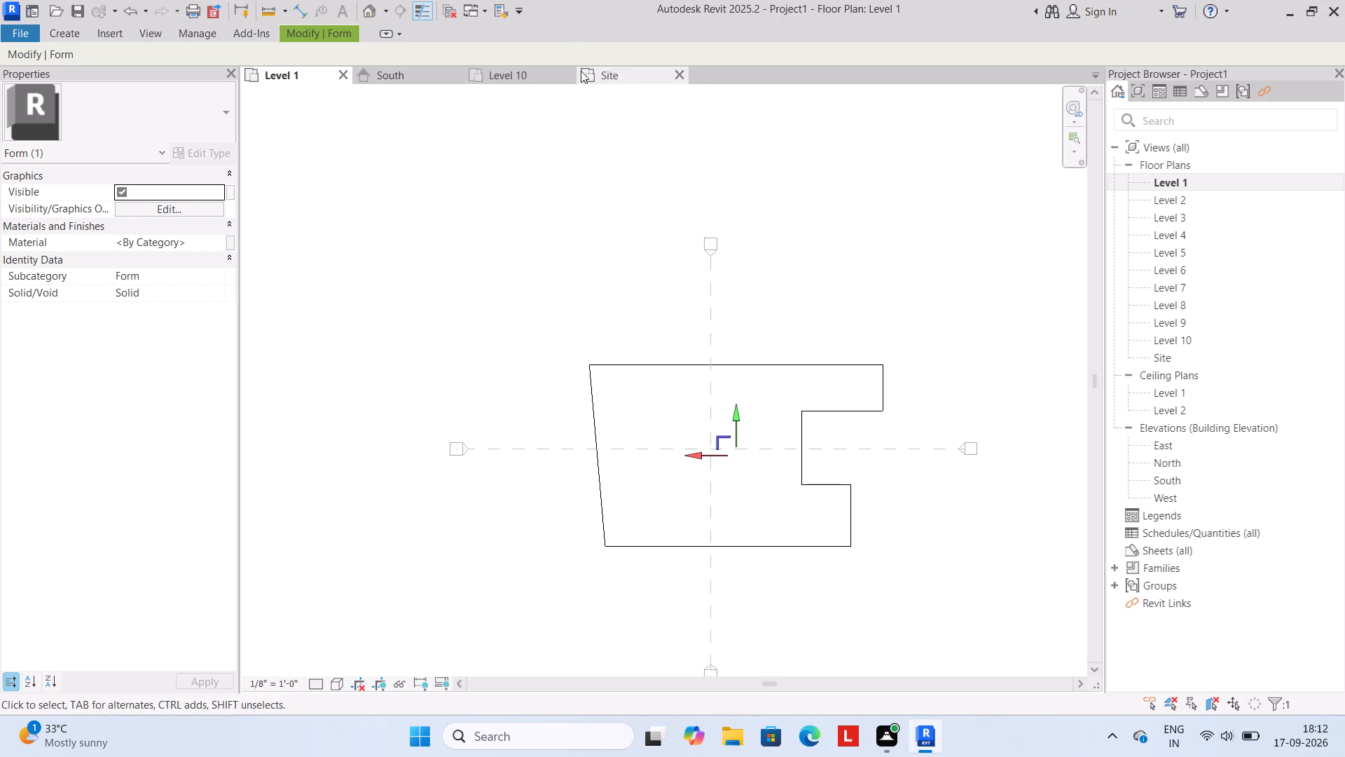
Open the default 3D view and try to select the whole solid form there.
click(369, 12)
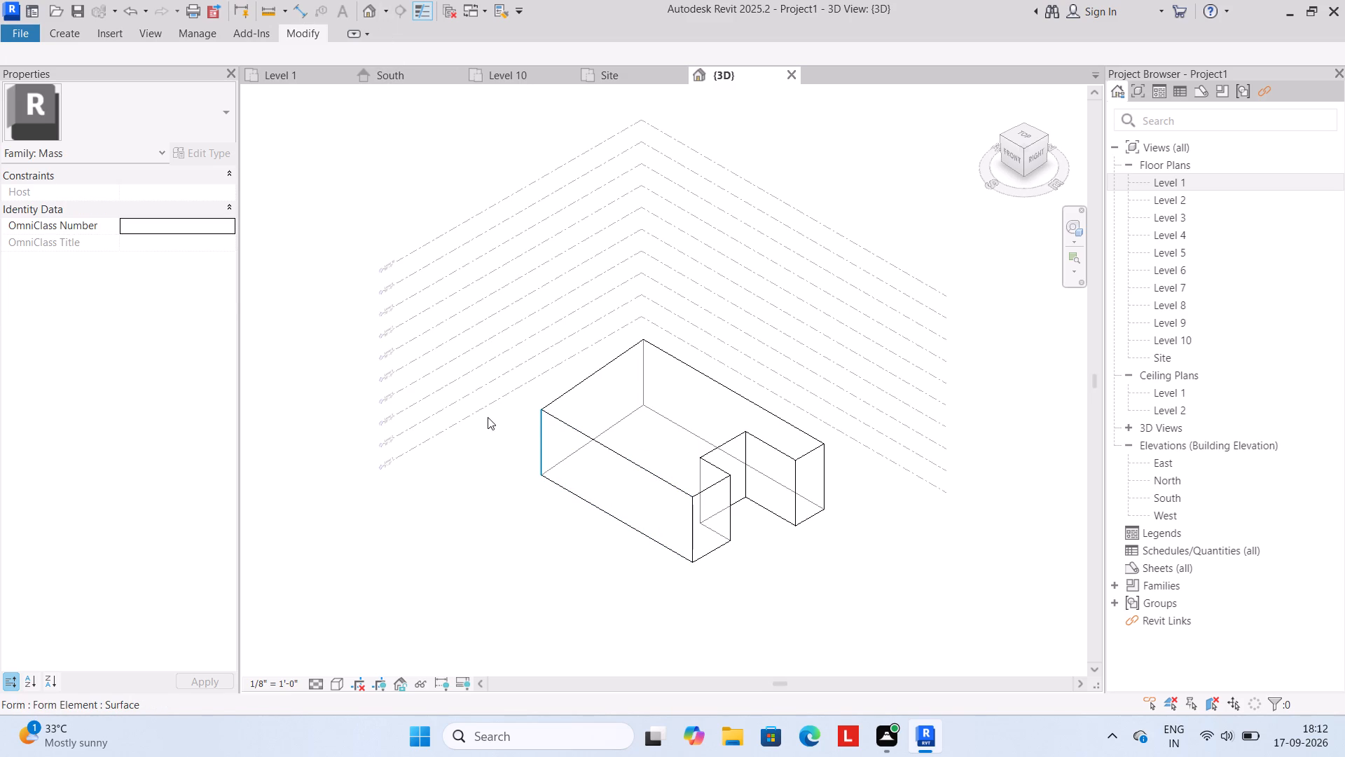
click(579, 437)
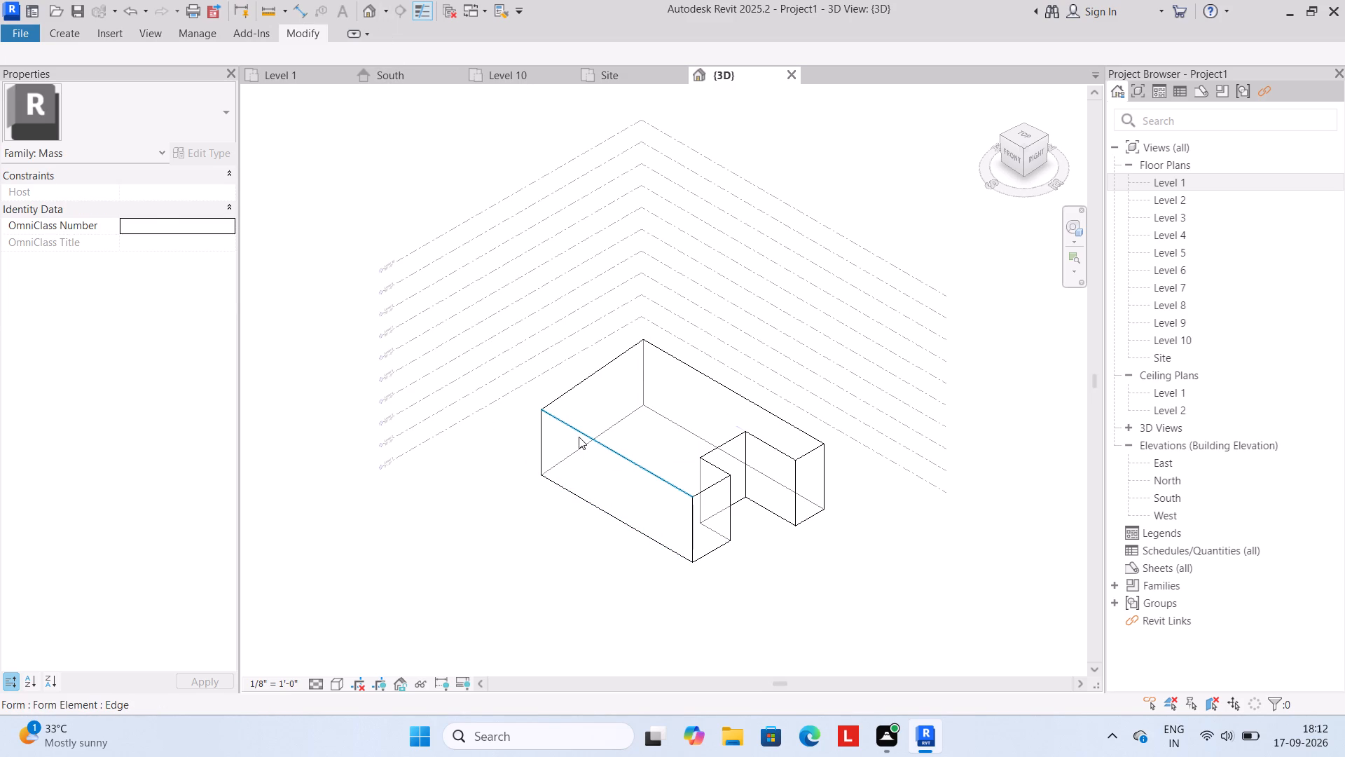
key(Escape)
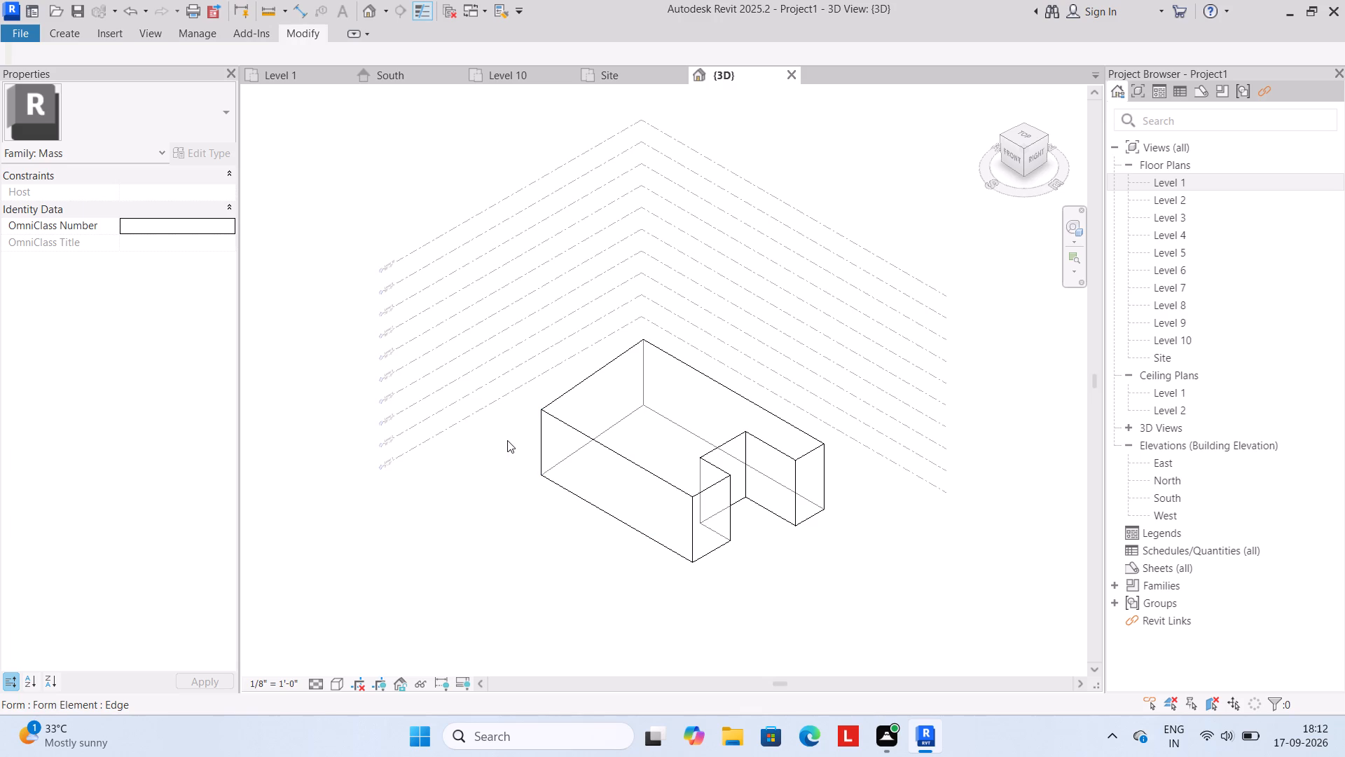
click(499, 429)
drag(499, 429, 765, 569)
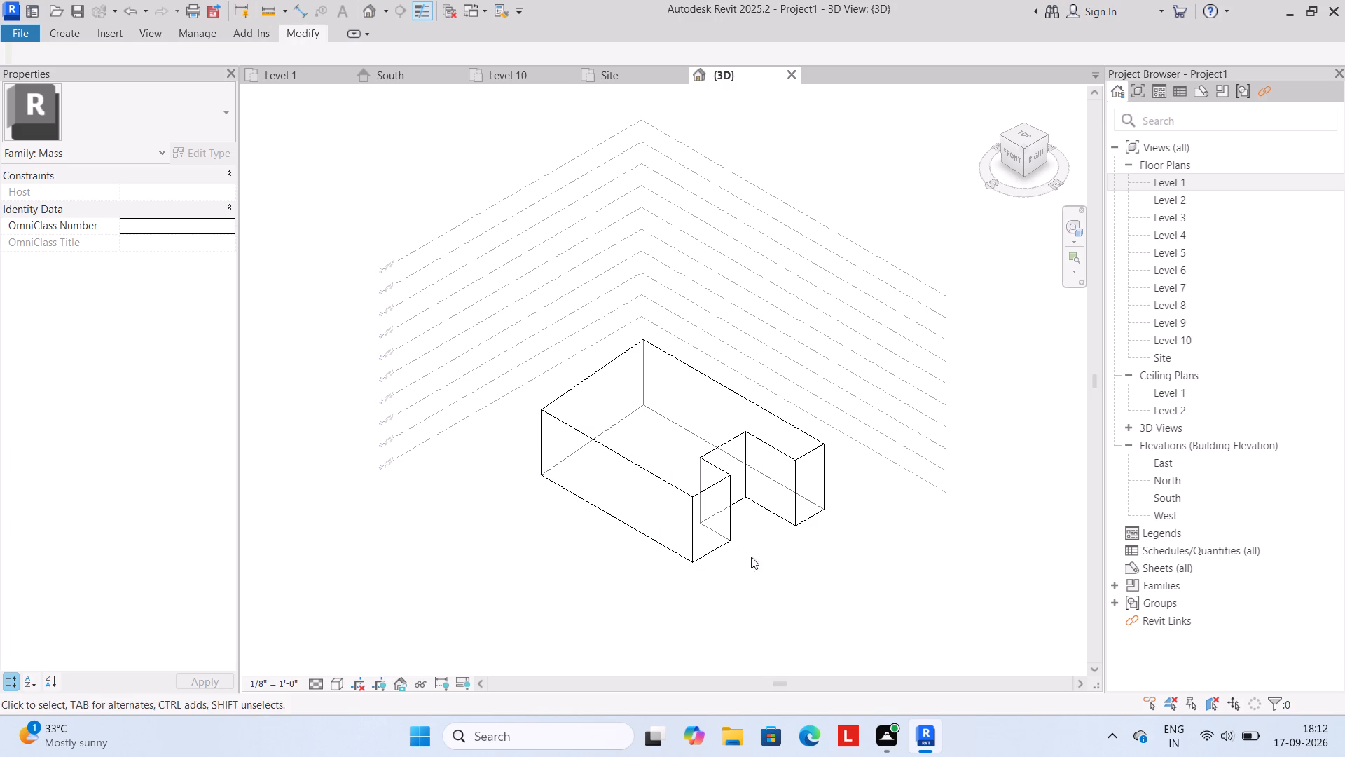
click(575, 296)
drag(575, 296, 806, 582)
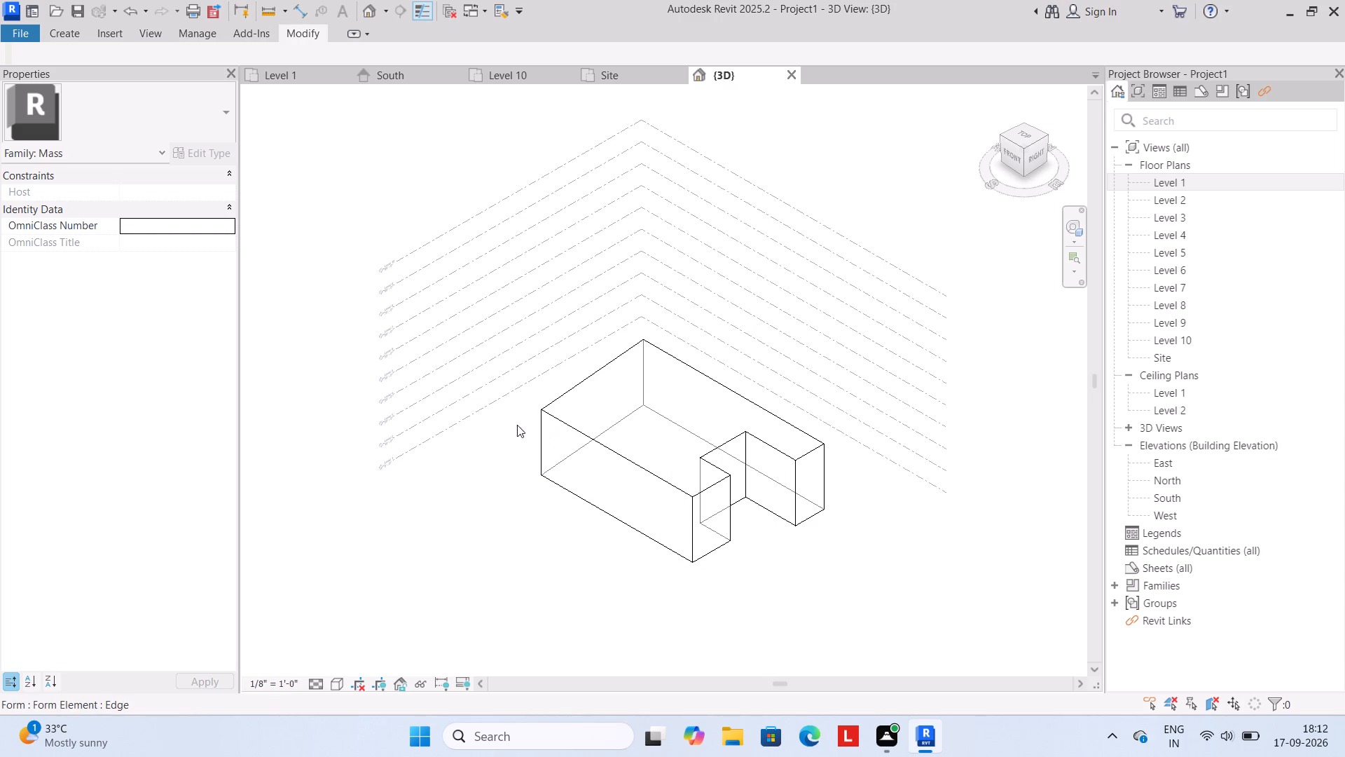
Select the solid form in the Site plan, copy it and paste it aligned to Level 2, Level 3 and Level 4.
click(614, 74)
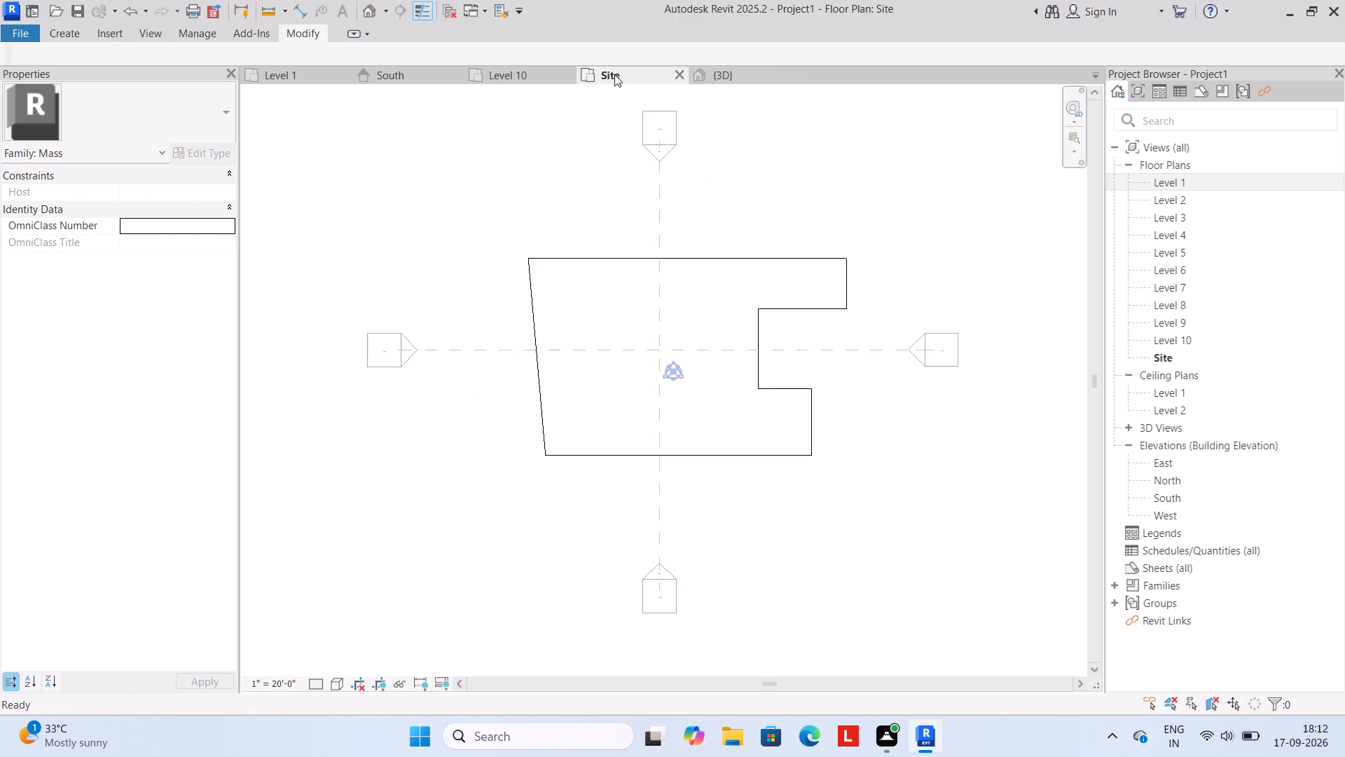
click(502, 217)
drag(502, 217, 810, 416)
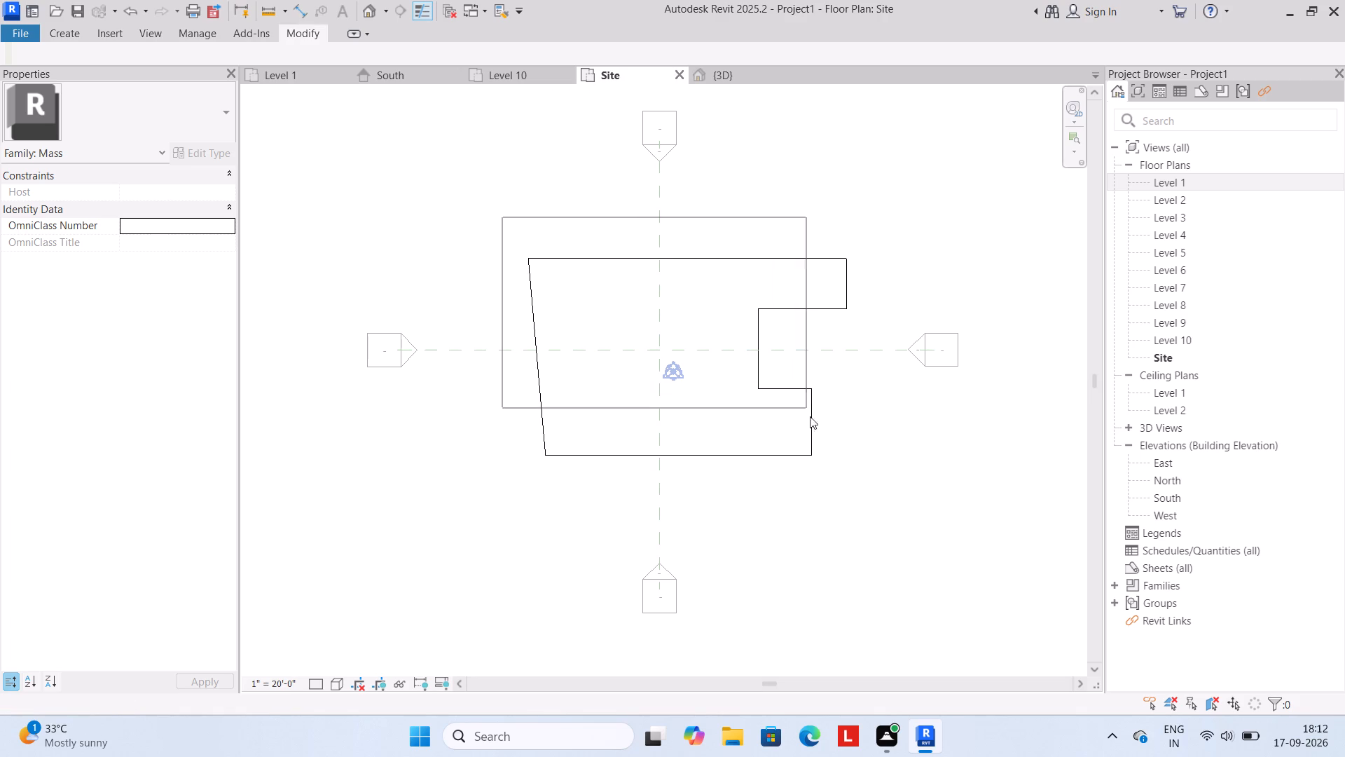
drag(810, 416, 856, 507)
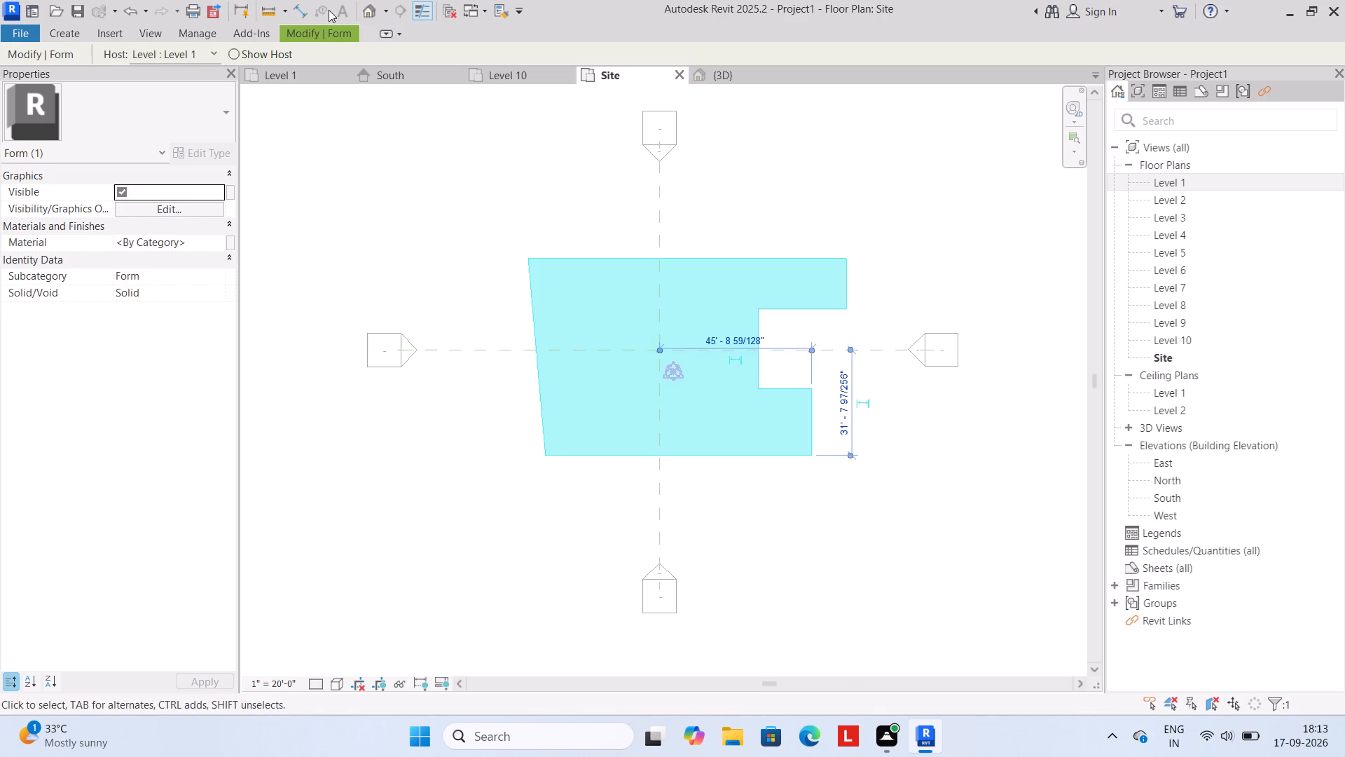
click(297, 24)
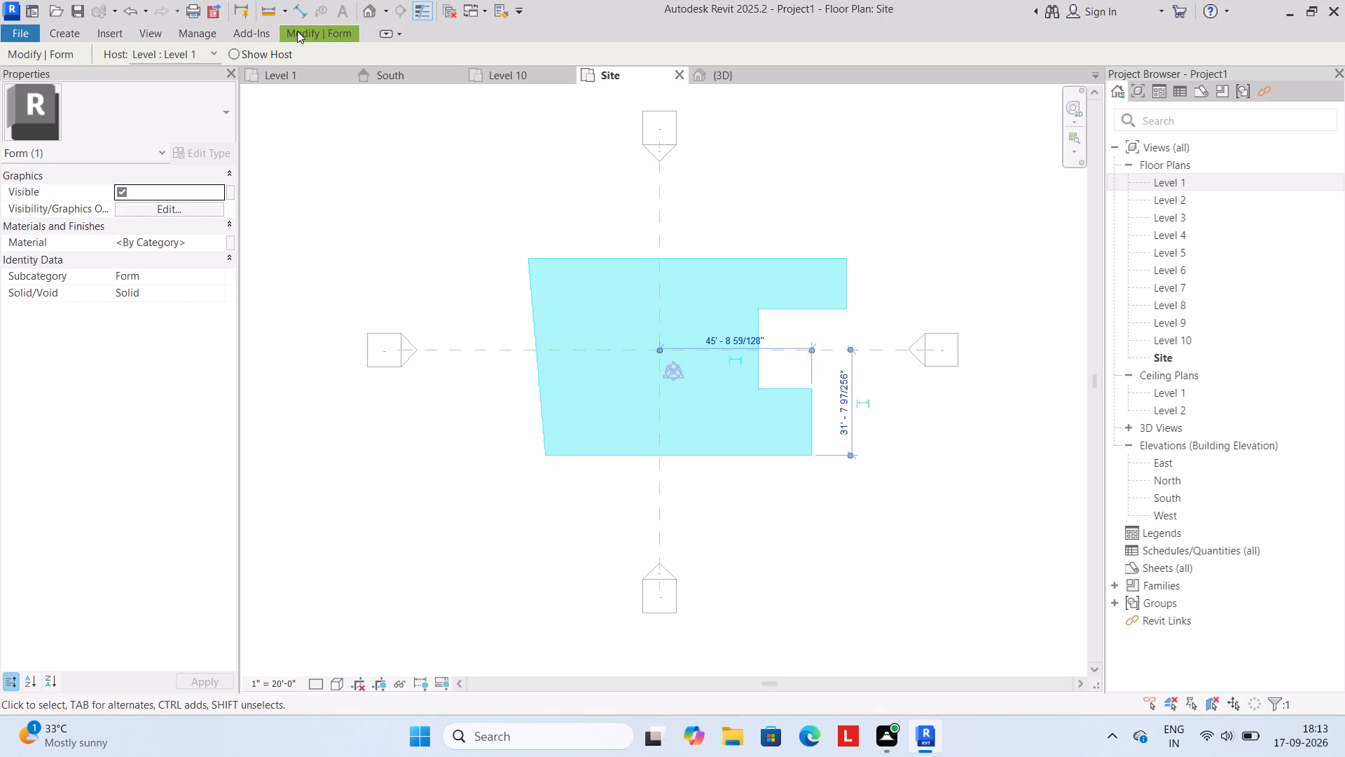
click(297, 31)
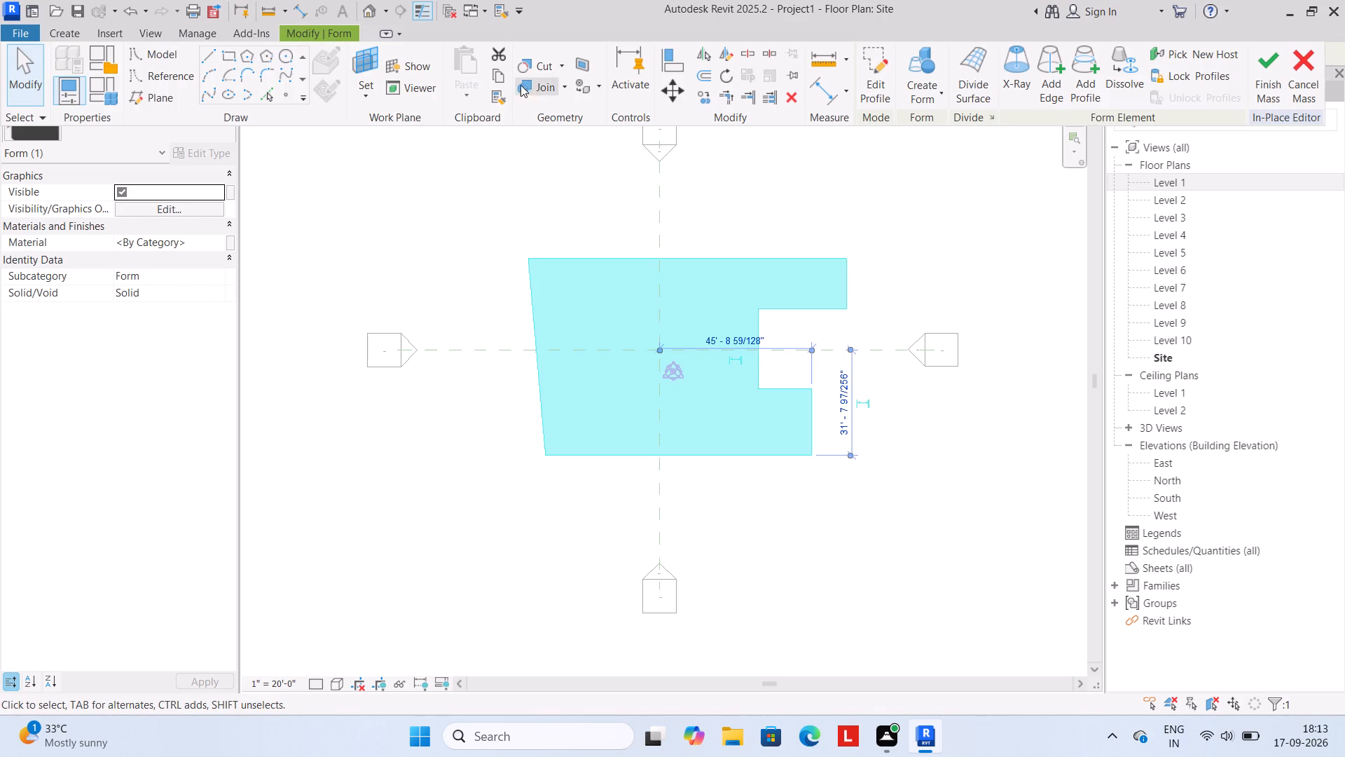
click(498, 73)
click(464, 93)
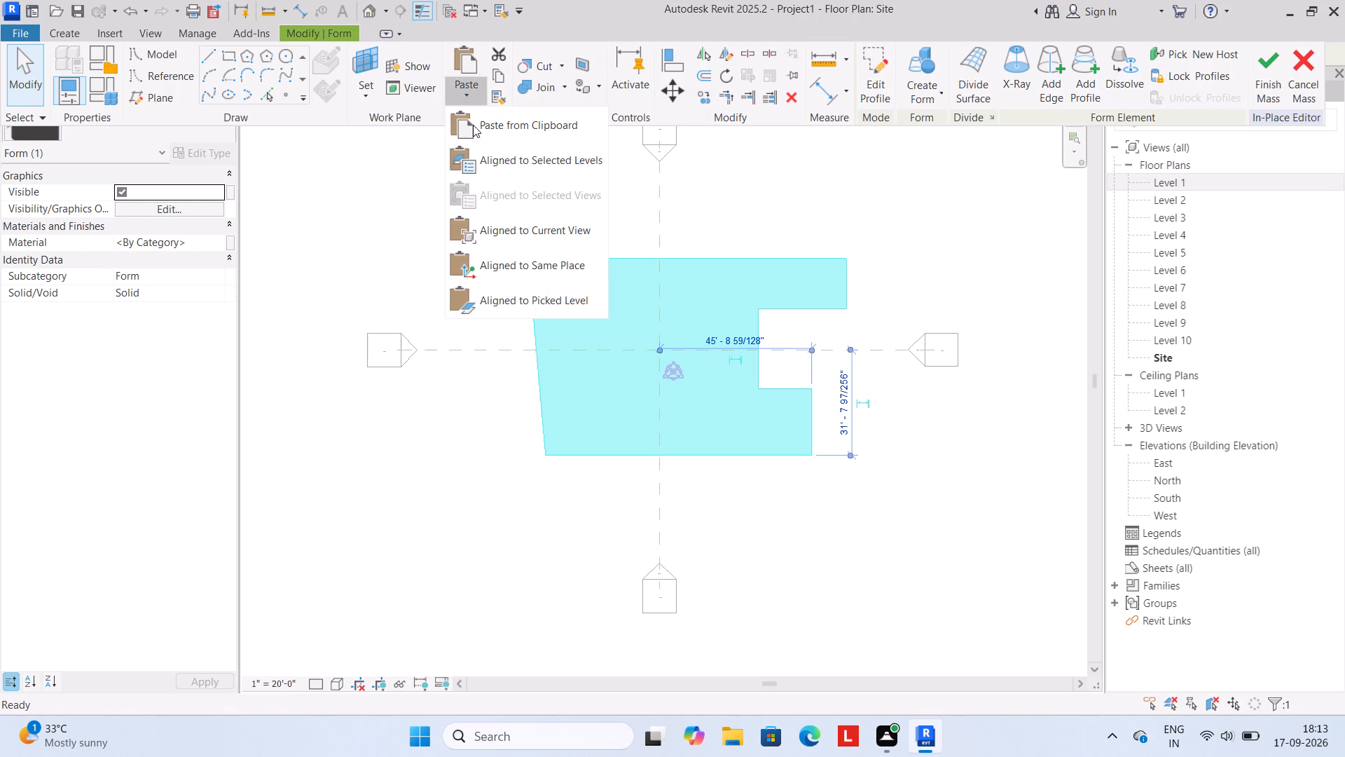
click(477, 156)
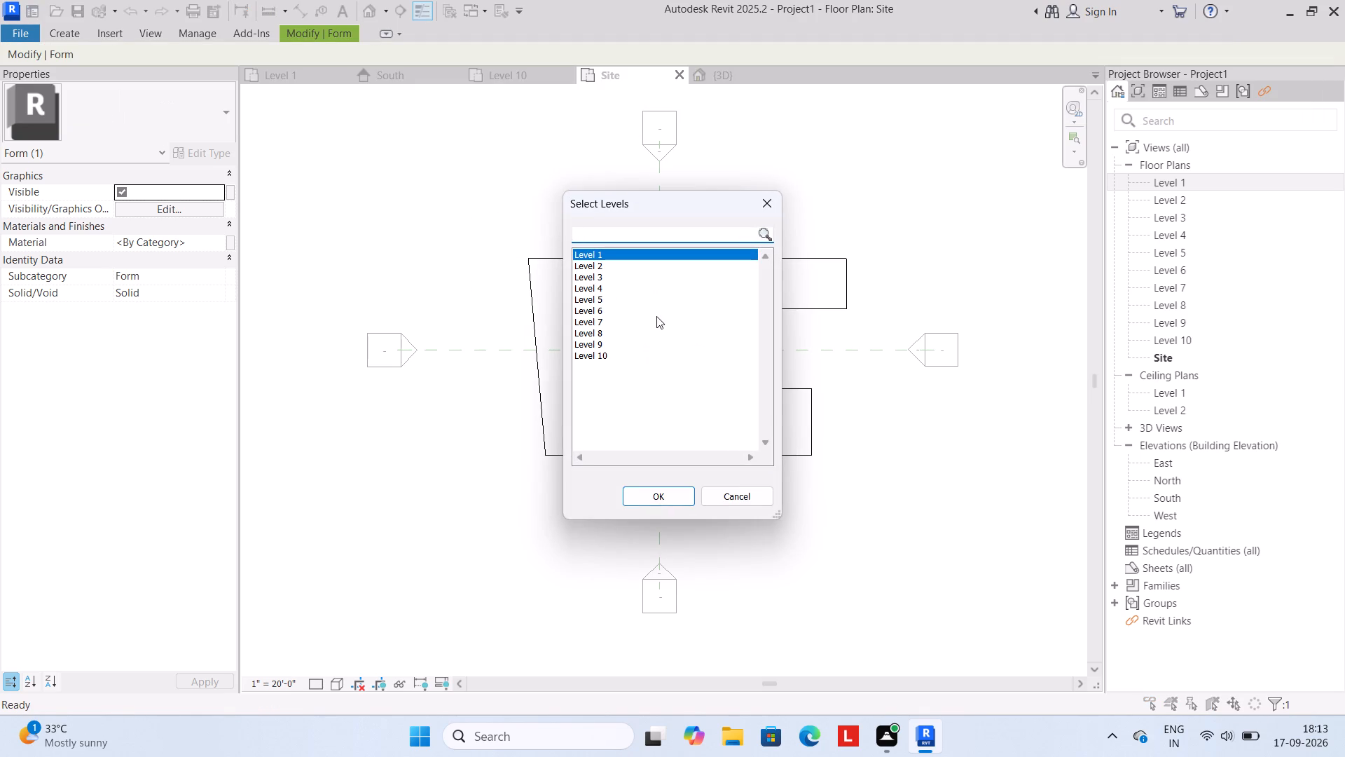
click(594, 264)
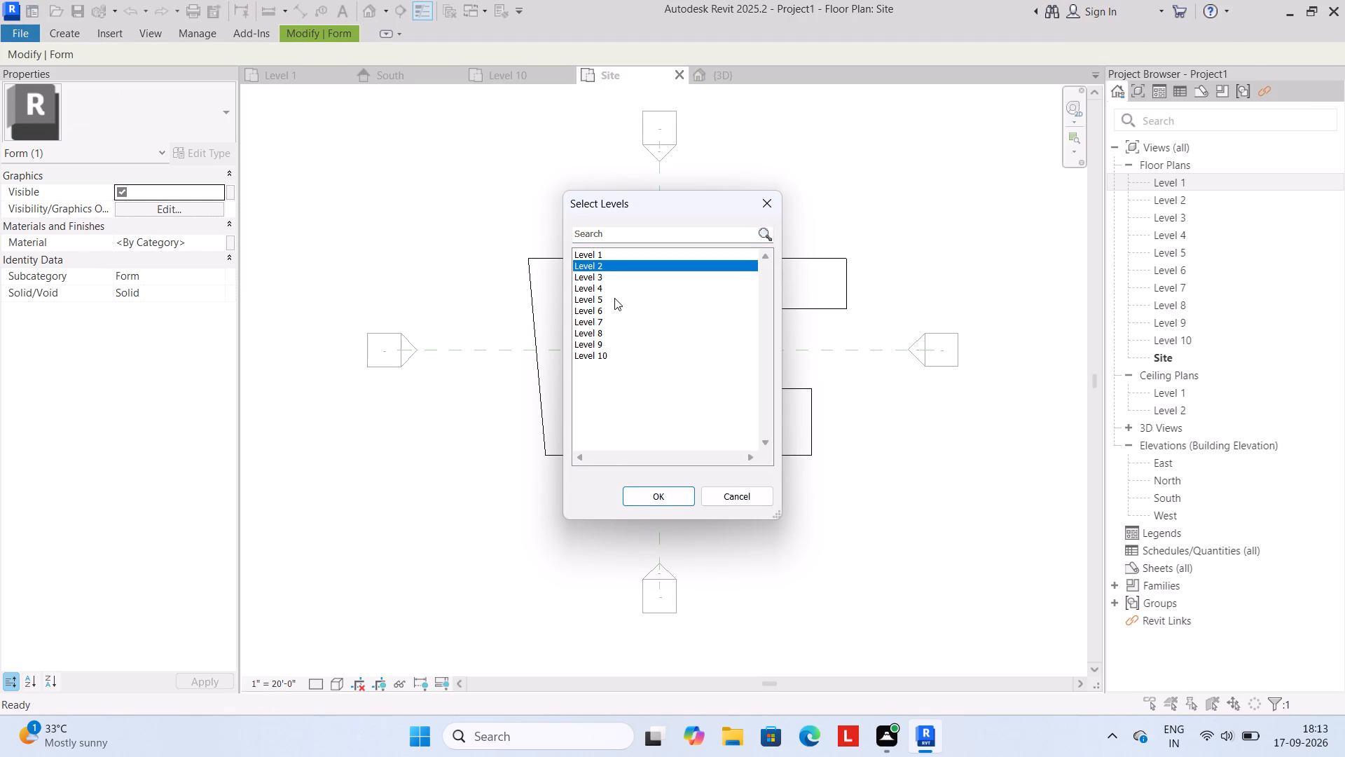
ctrl+click(602, 278)
ctrl+click(598, 287)
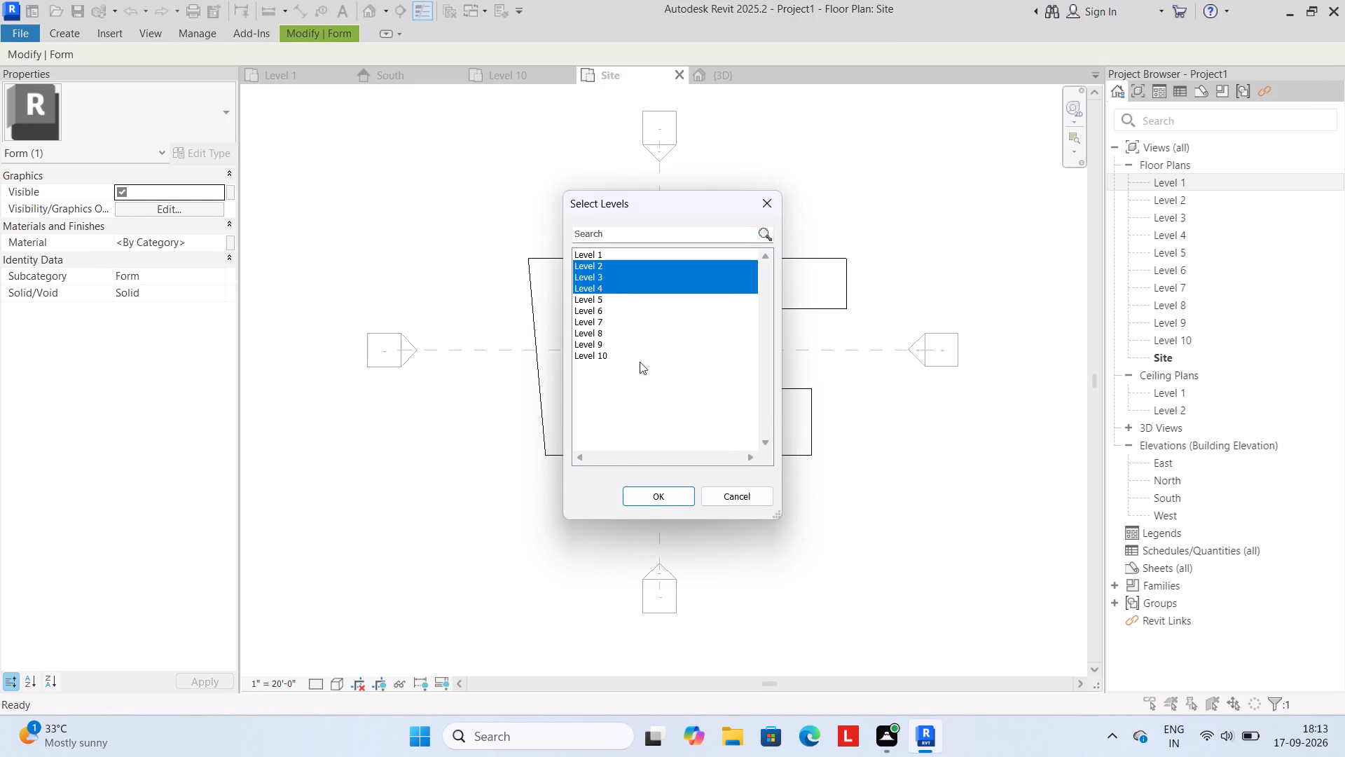
click(643, 496)
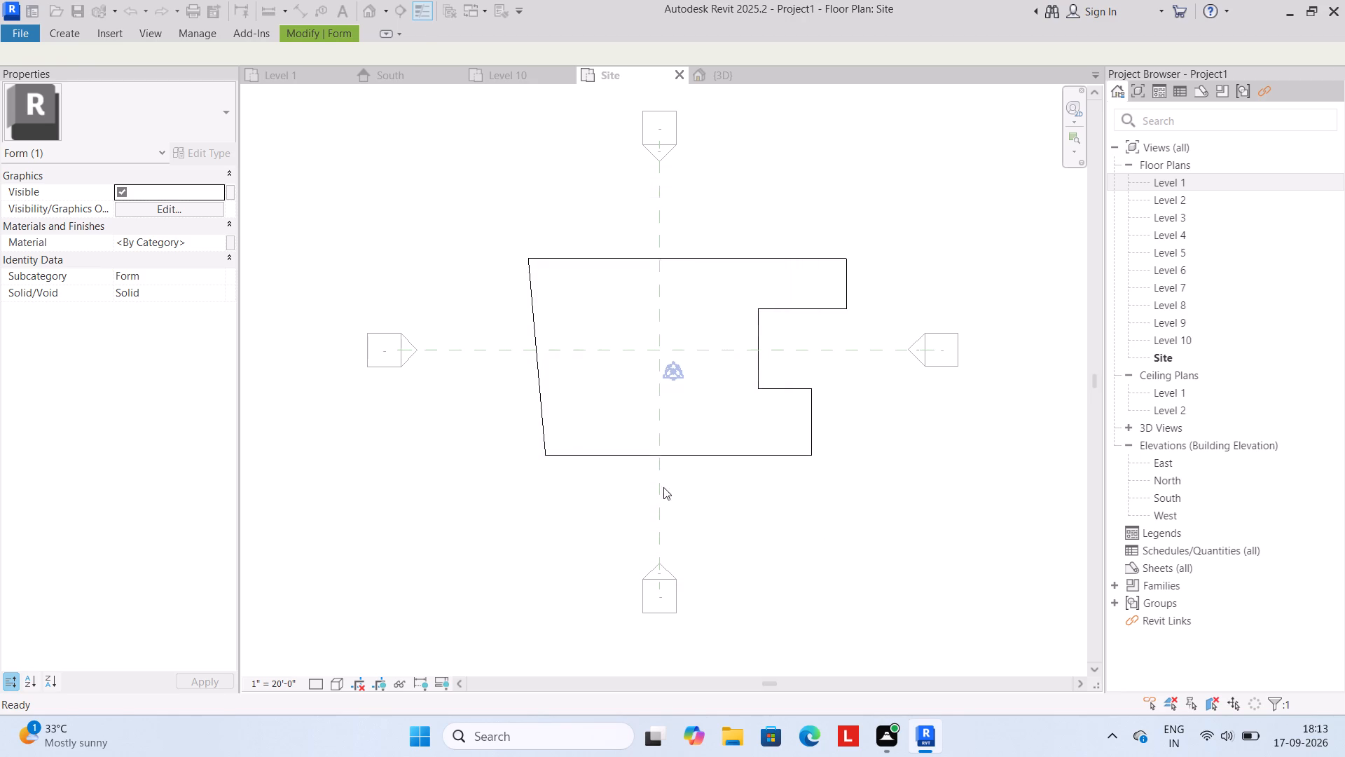
scroll(634, 264, down, 1)
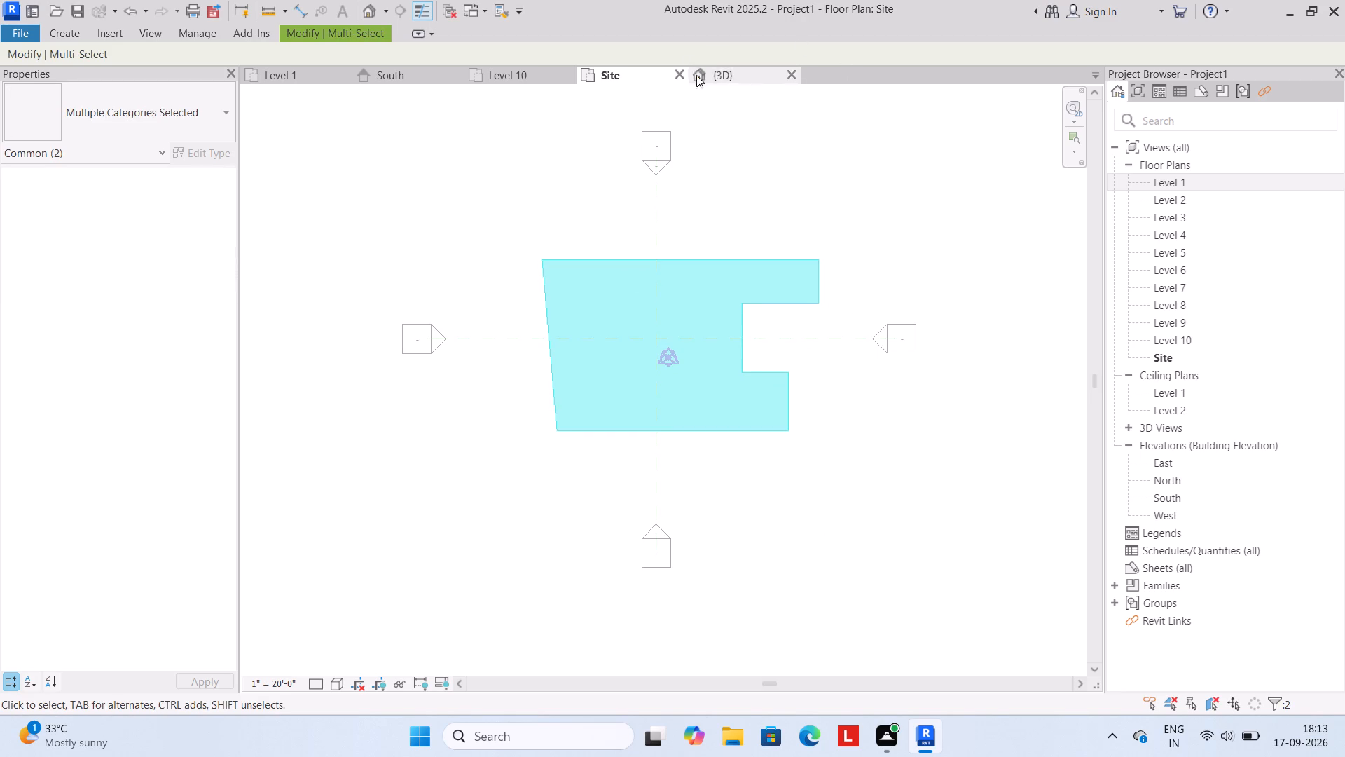
Divide the surfaces of the selected solid forms and finish the in-place mass.
click(298, 32)
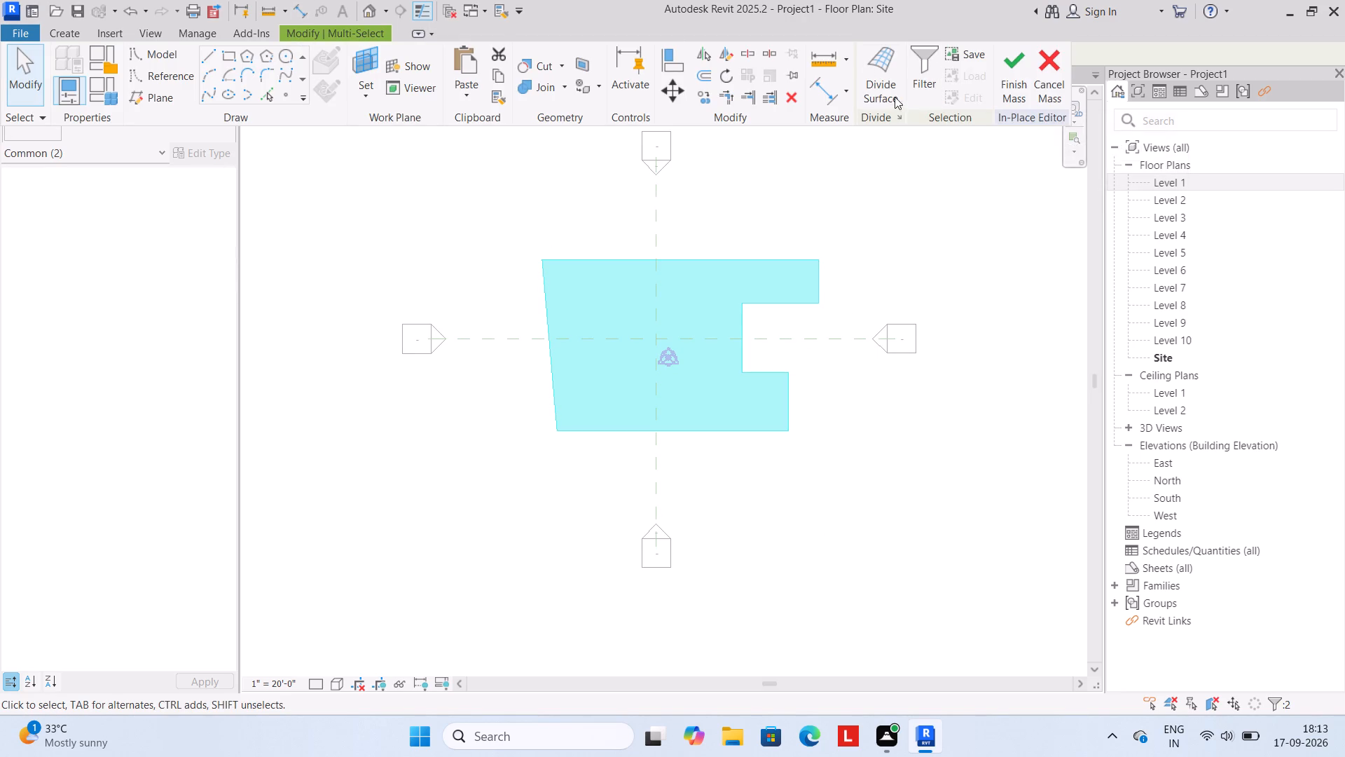
click(880, 84)
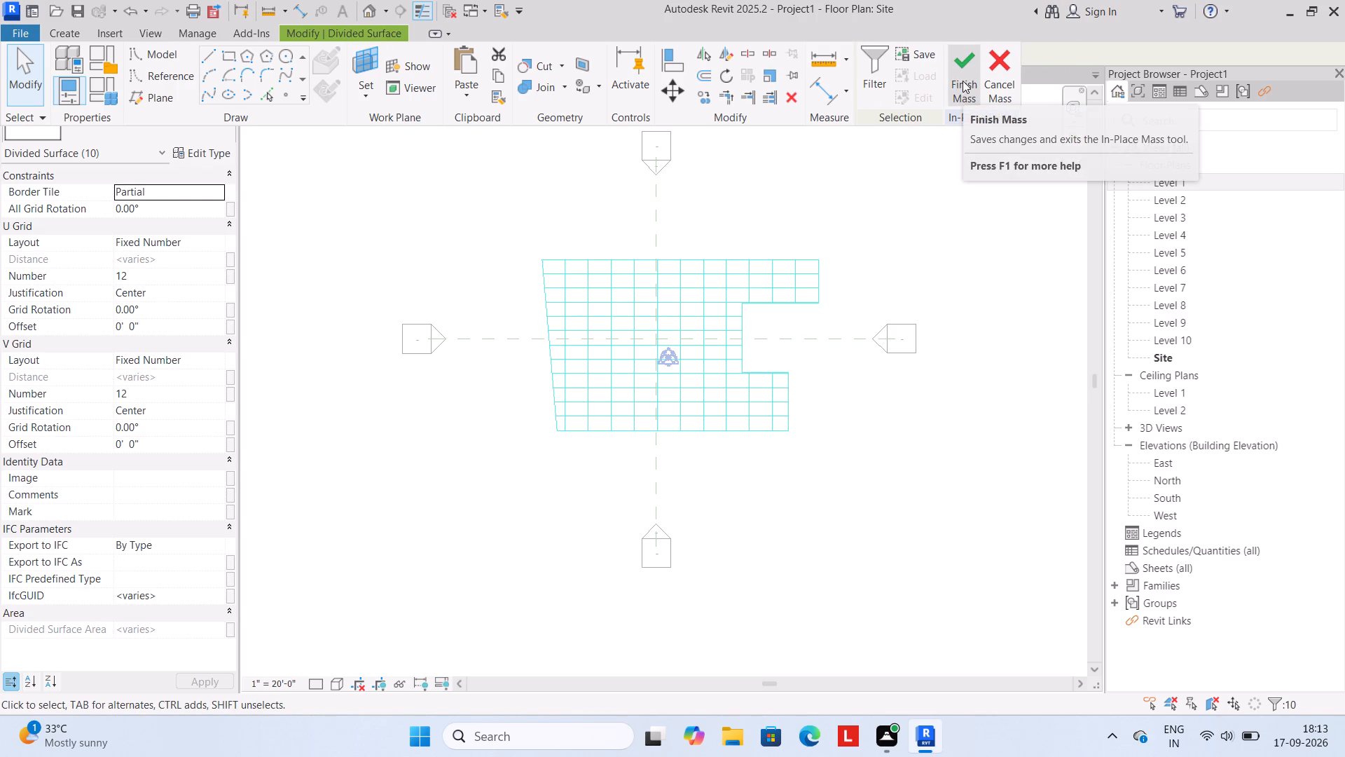
click(964, 80)
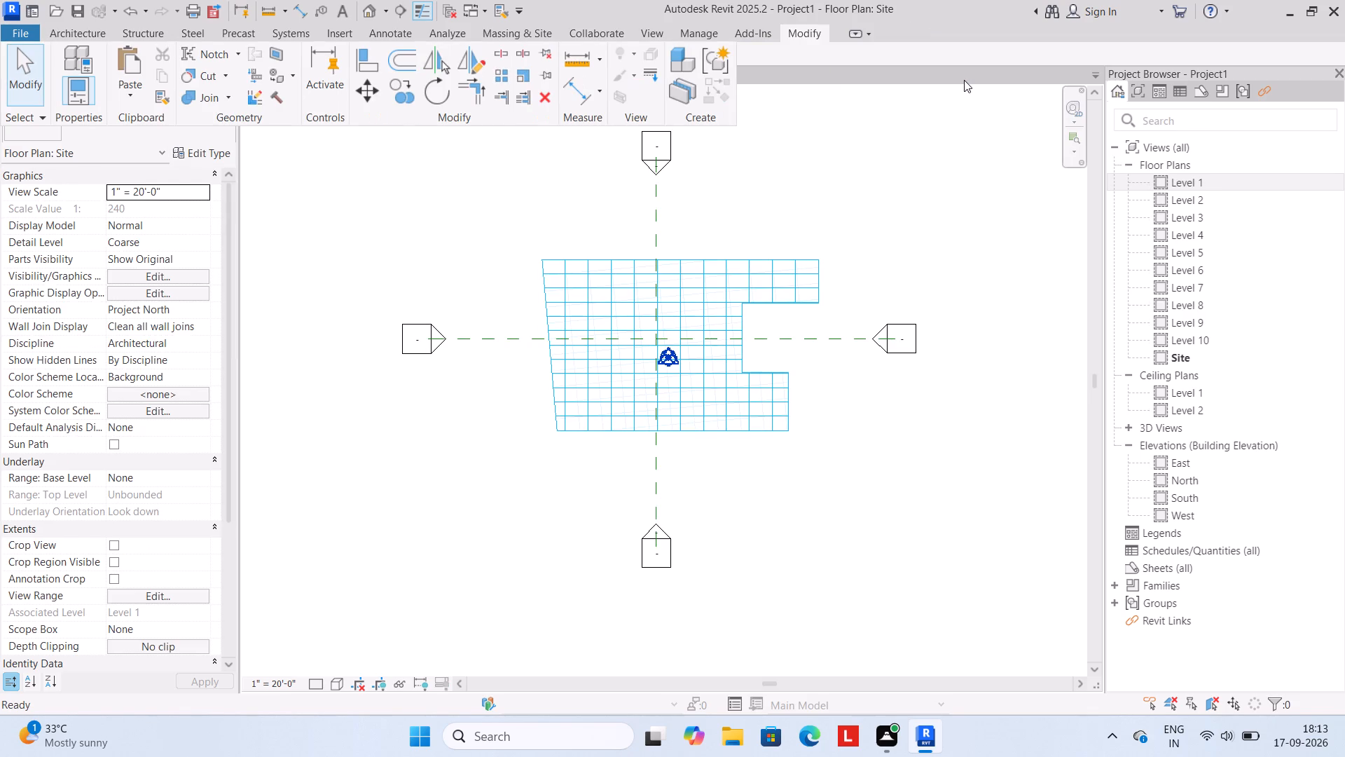
Switch to the default 3D view, select the whole mass and reopen it for in-place editing.
click(749, 74)
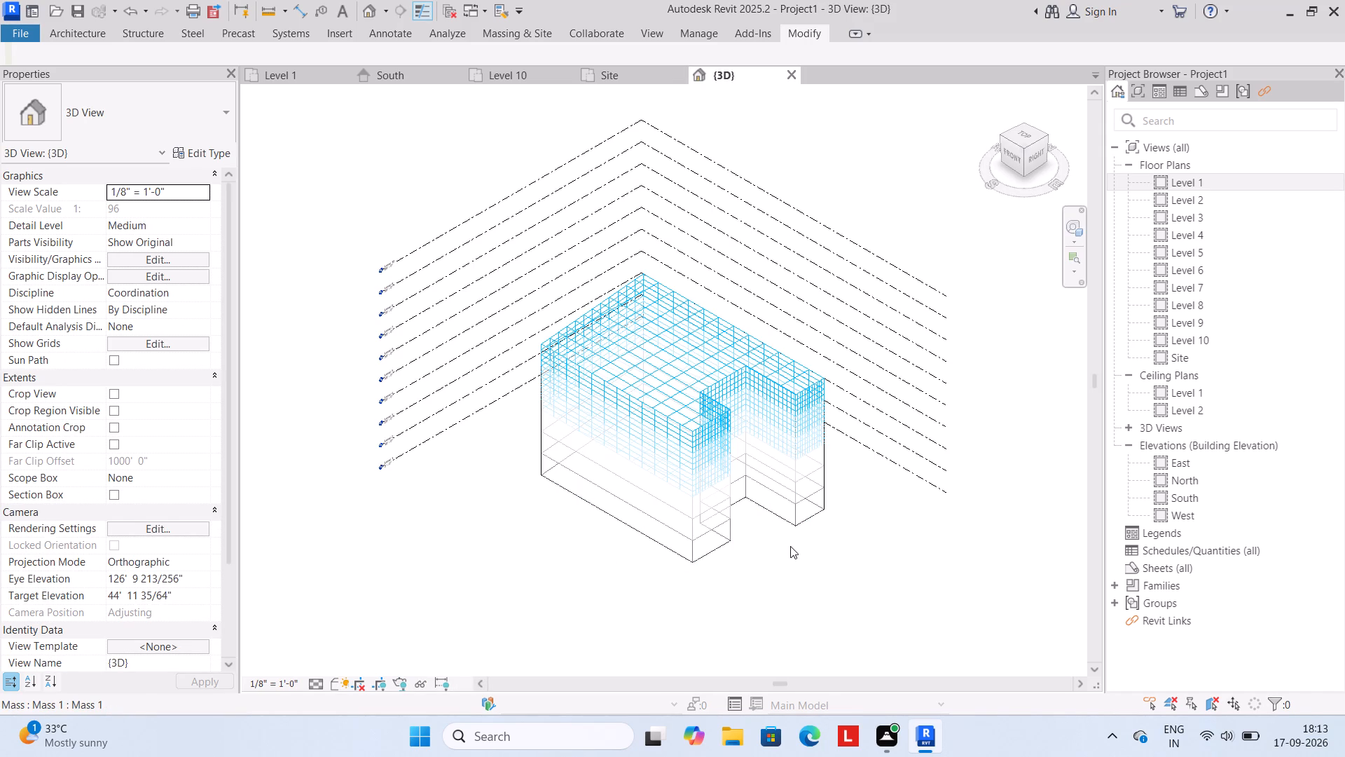
key(Escape)
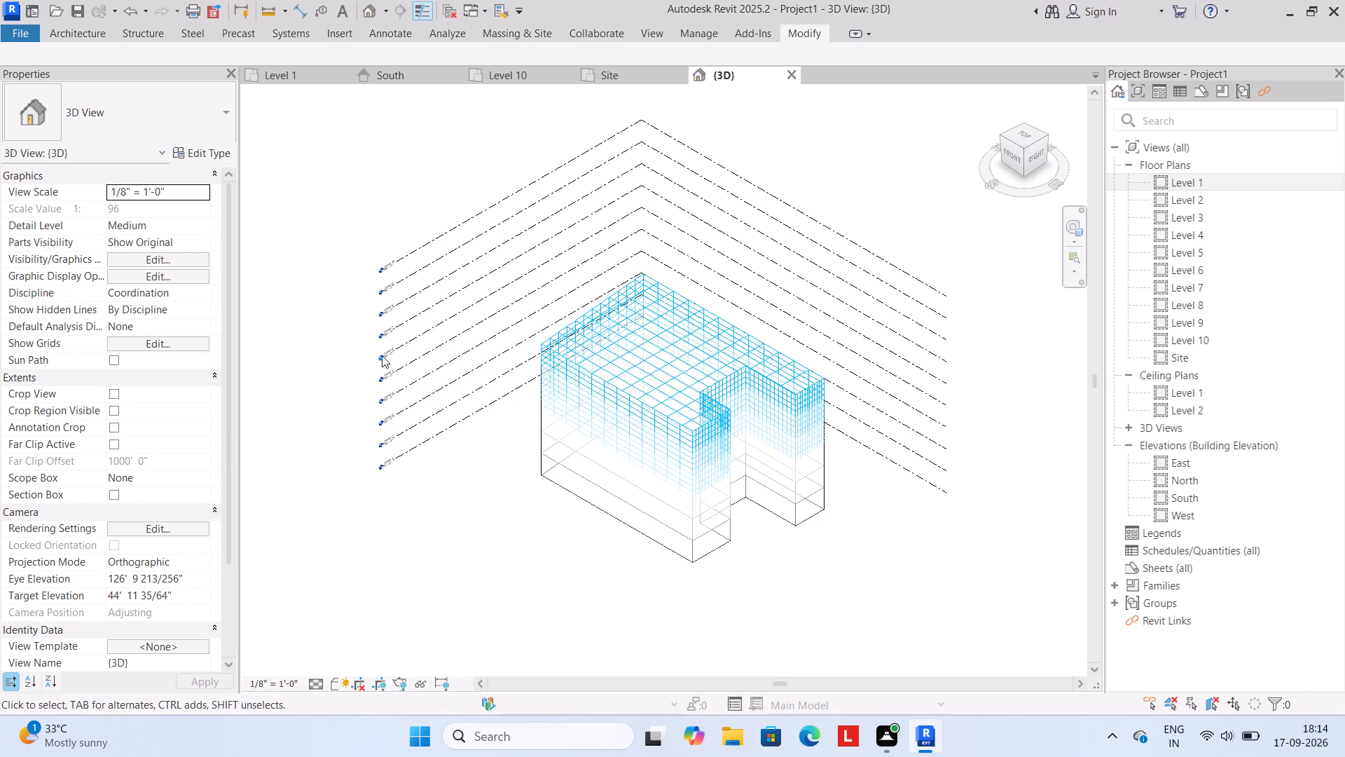
click(647, 360)
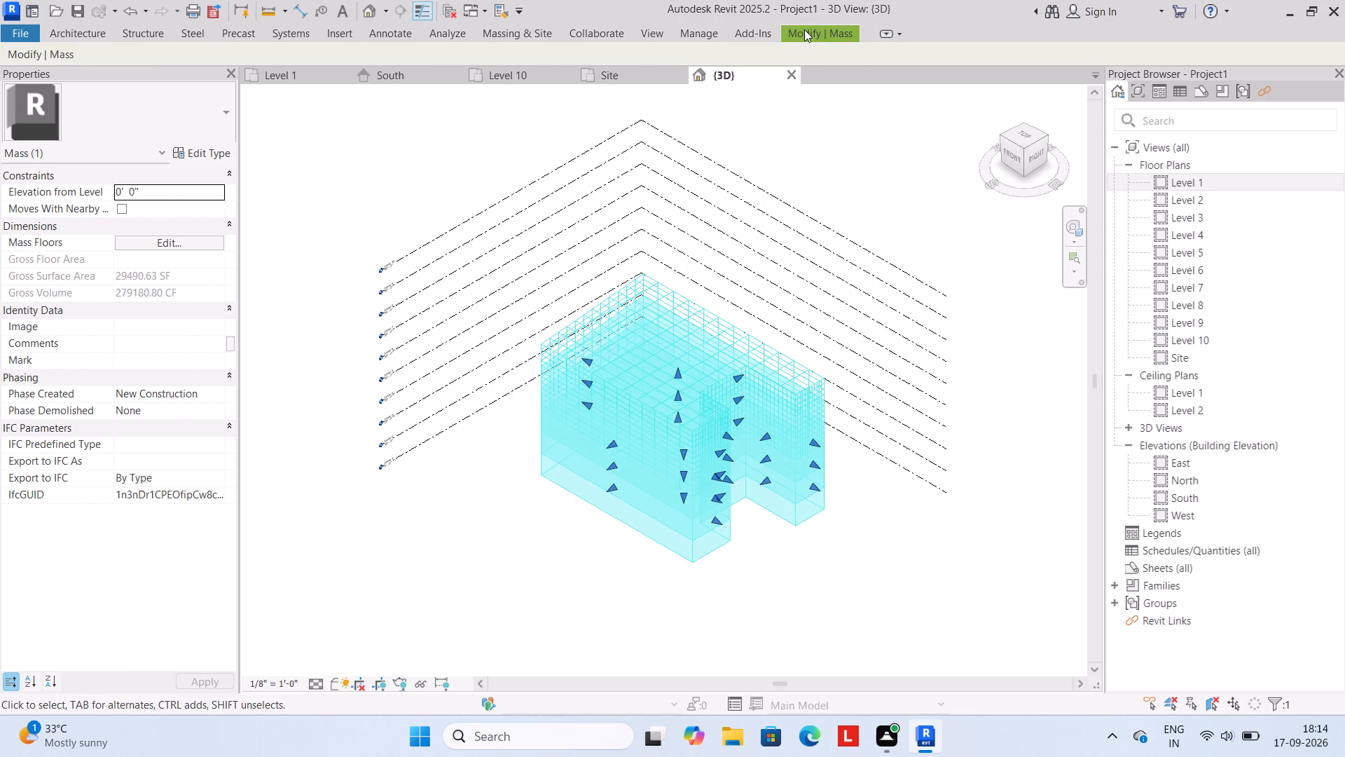
click(804, 29)
click(754, 60)
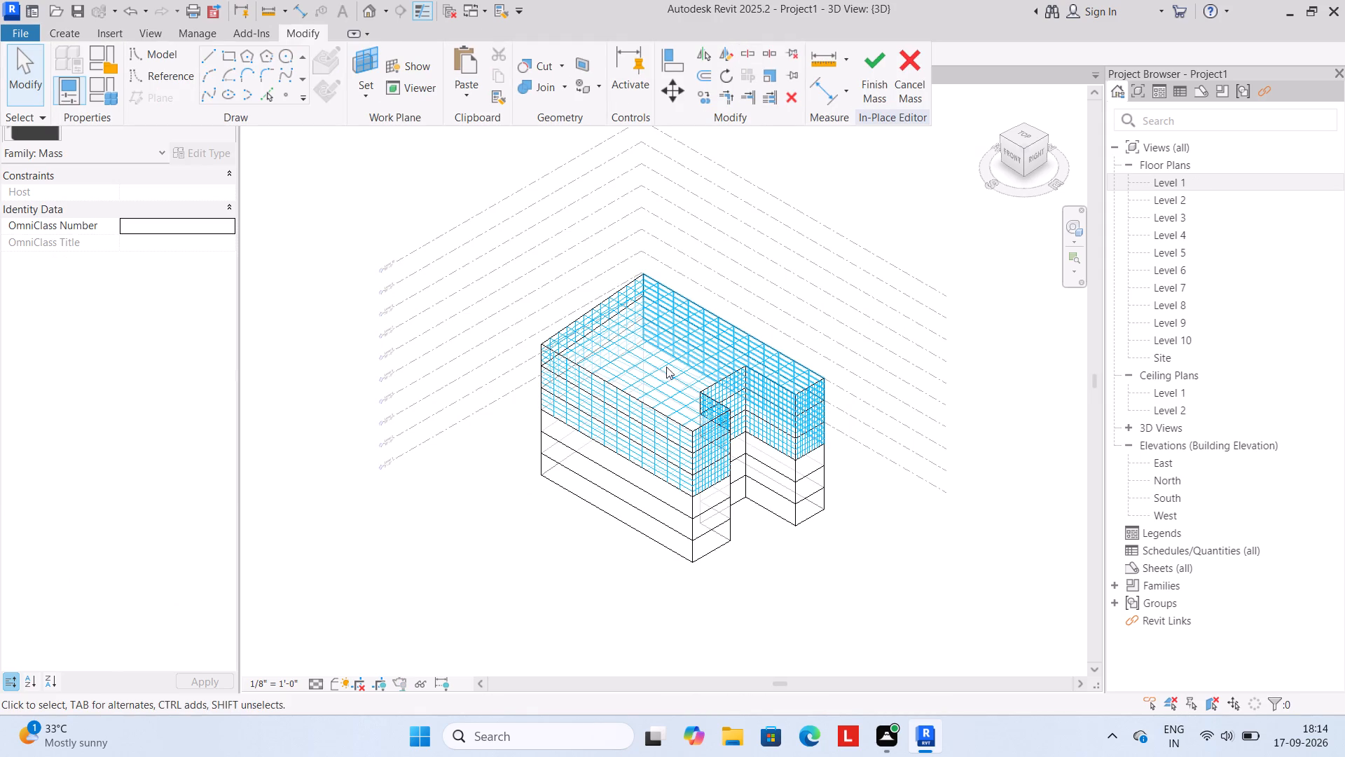
Draw a model line about 30' 6" long across the upper part of the mass, roughly parallel to its west edge.
click(209, 54)
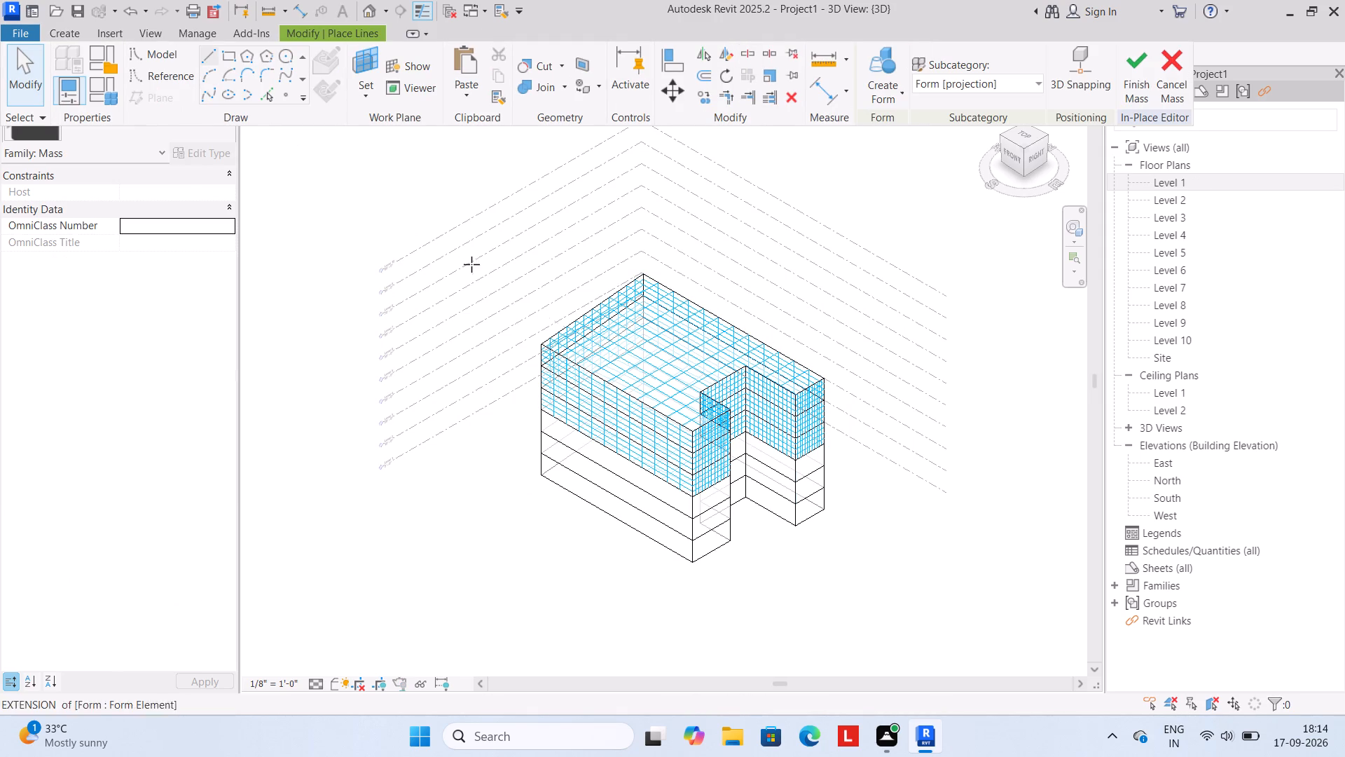
scroll(662, 327, up, 5)
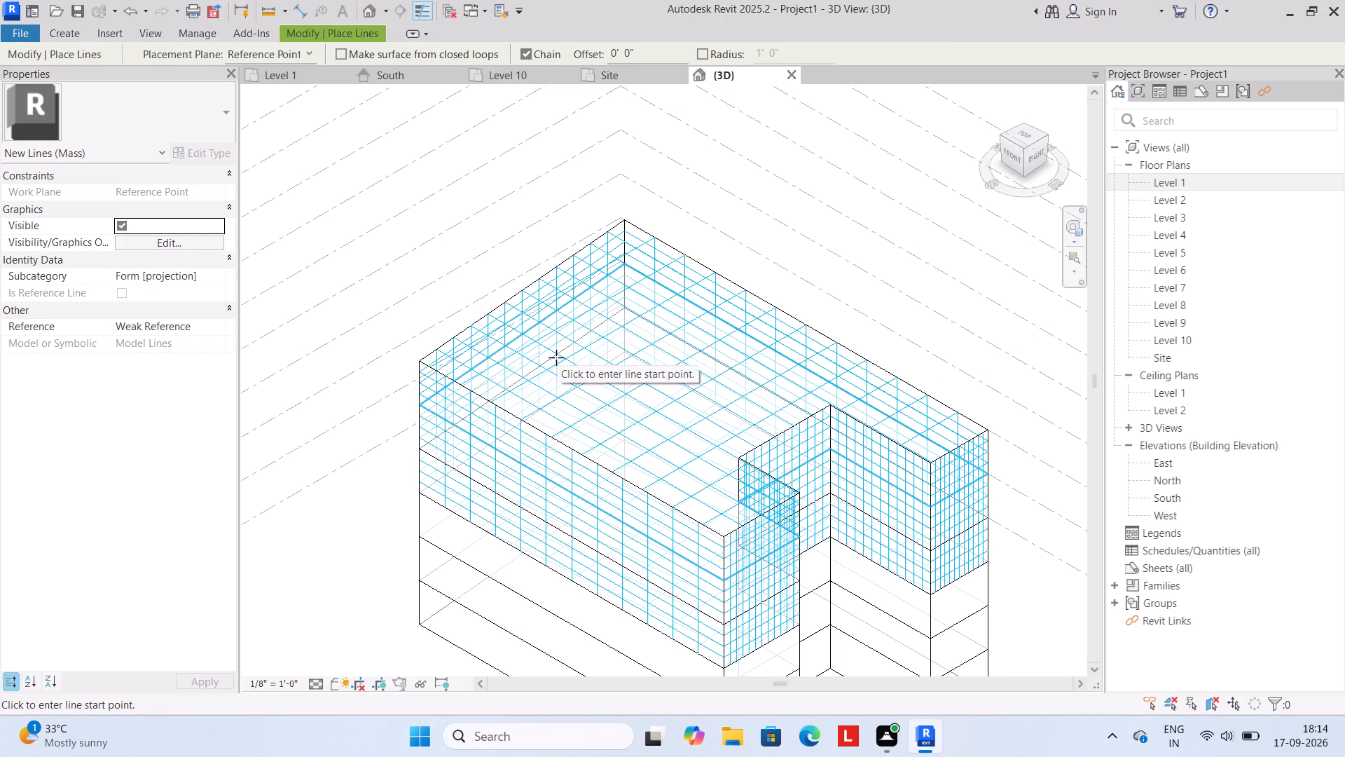
drag(548, 362, 572, 356)
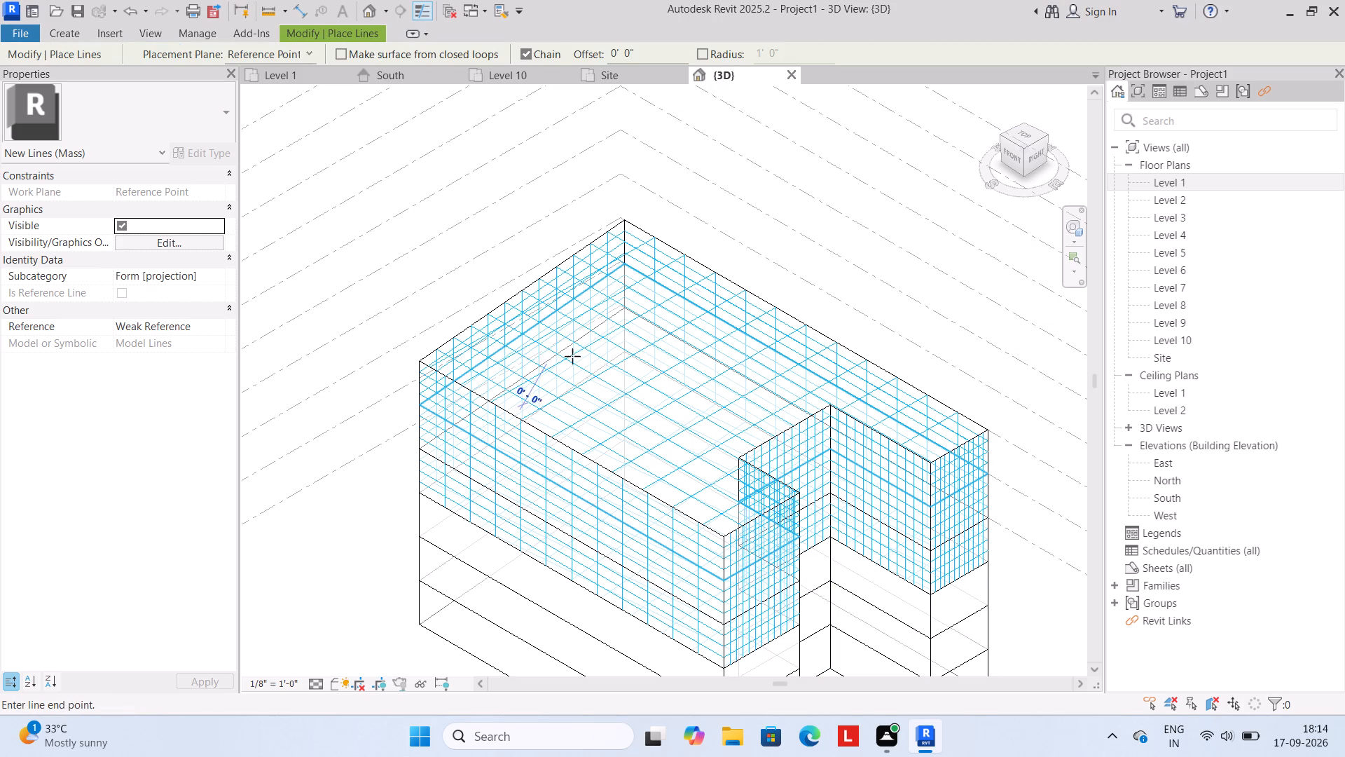
drag(572, 356, 589, 351)
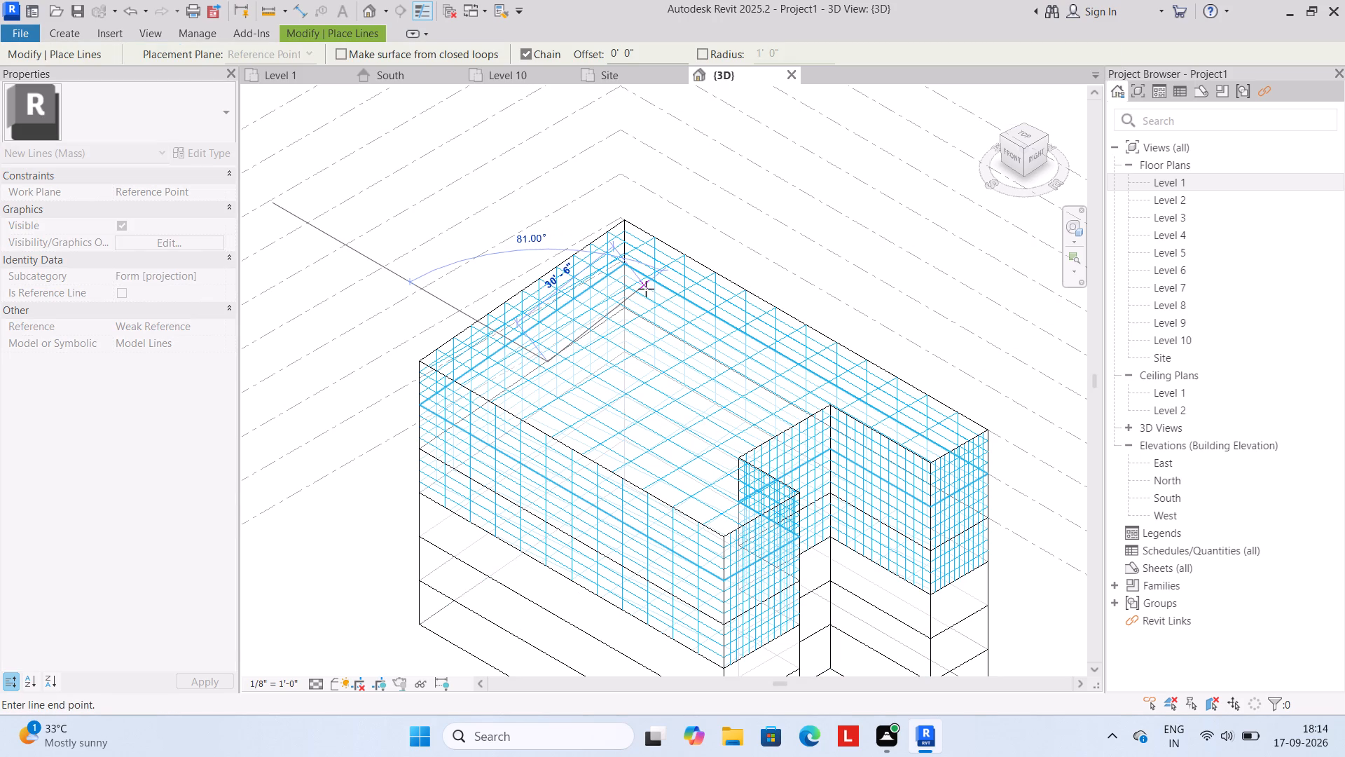
click(646, 289)
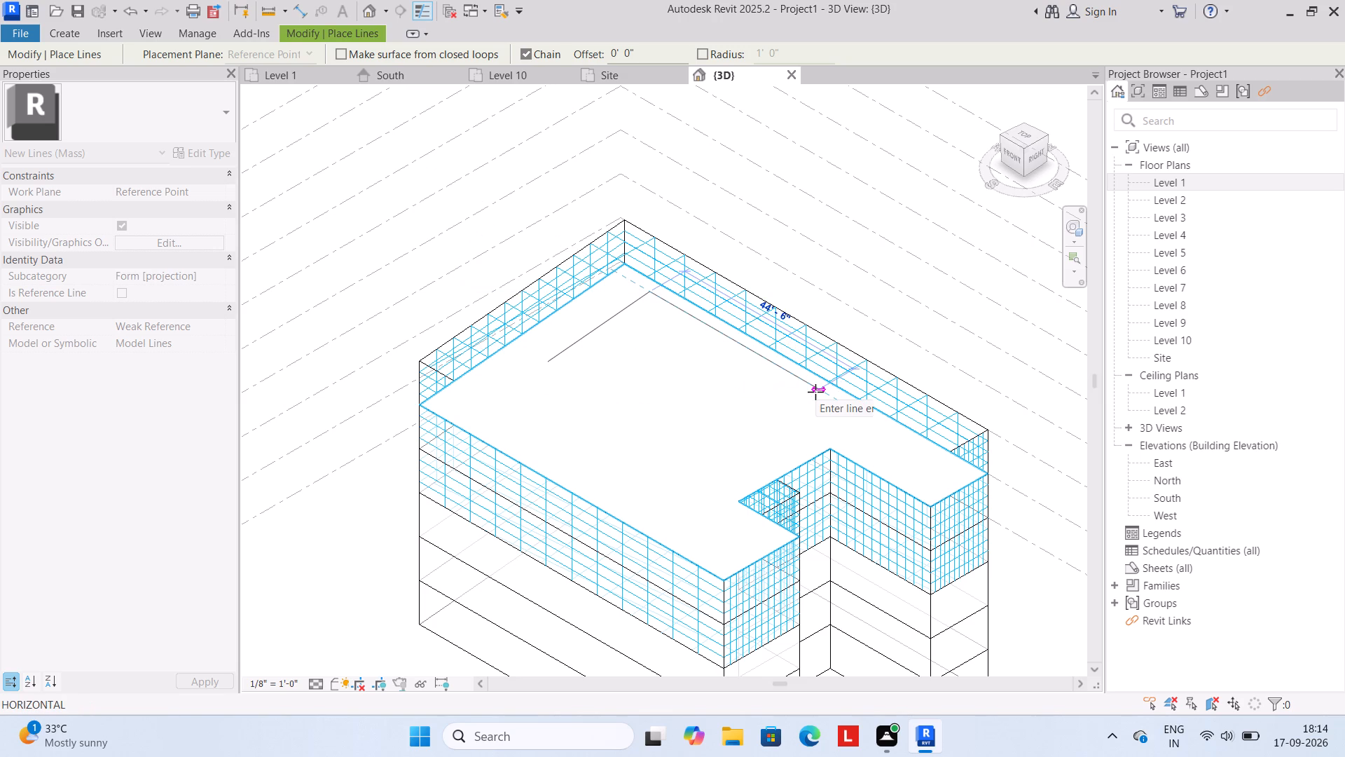
key(Escape)
scroll(870, 653, down, 2)
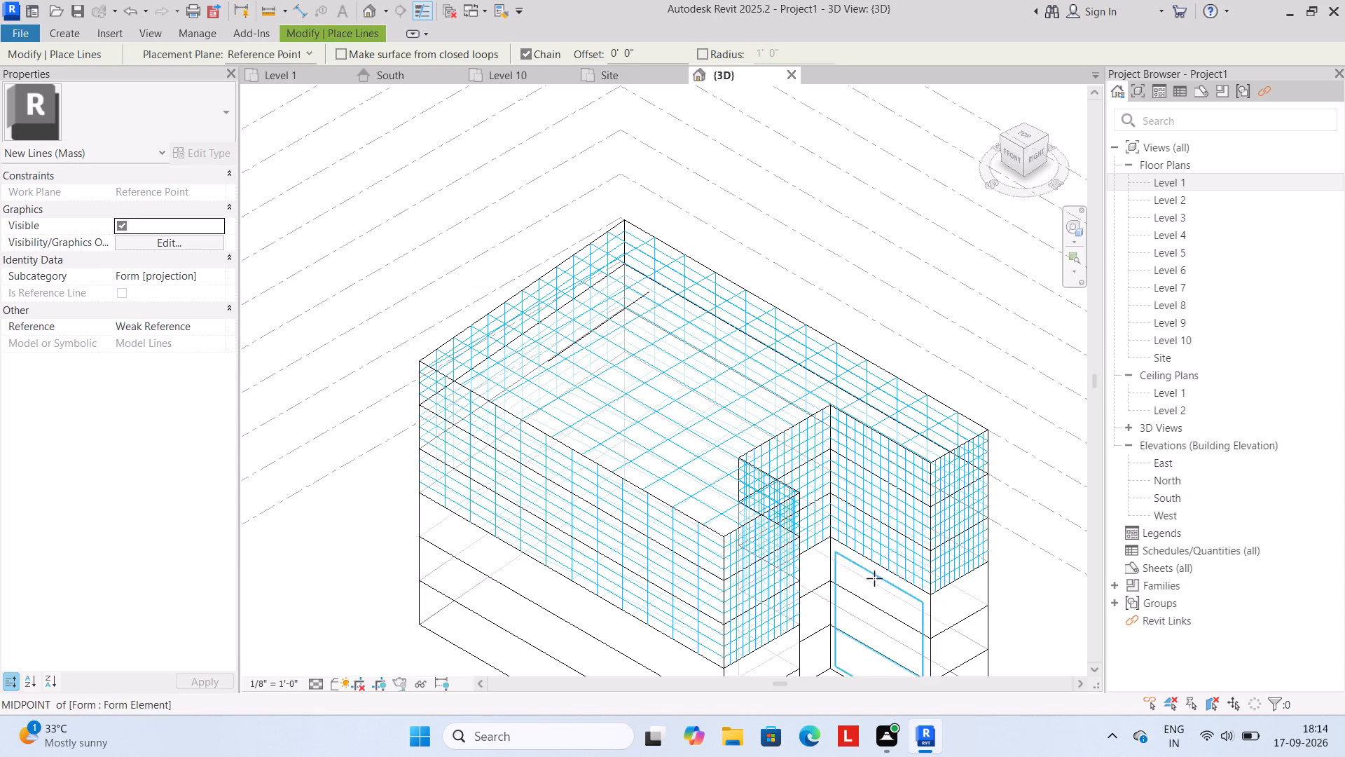
middle_drag(869, 566, 803, 343)
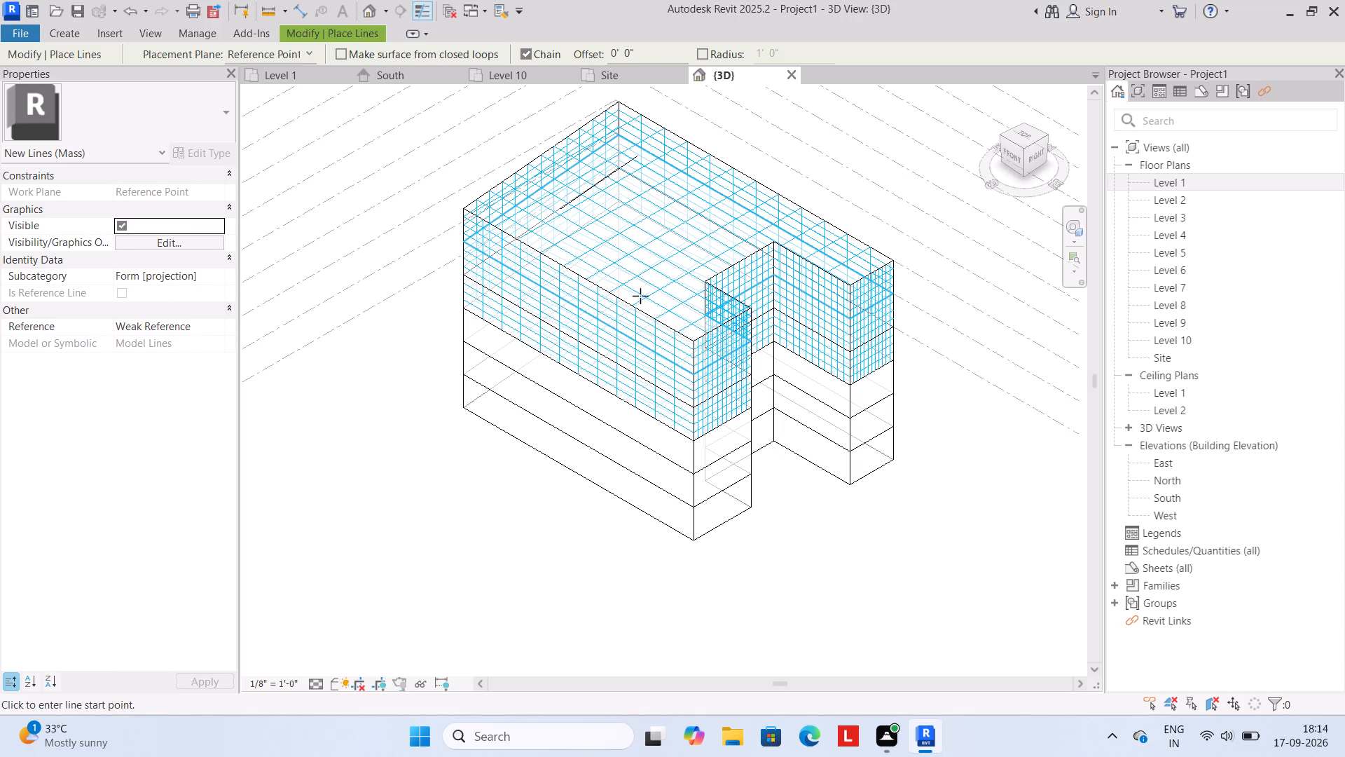
key(Escape)
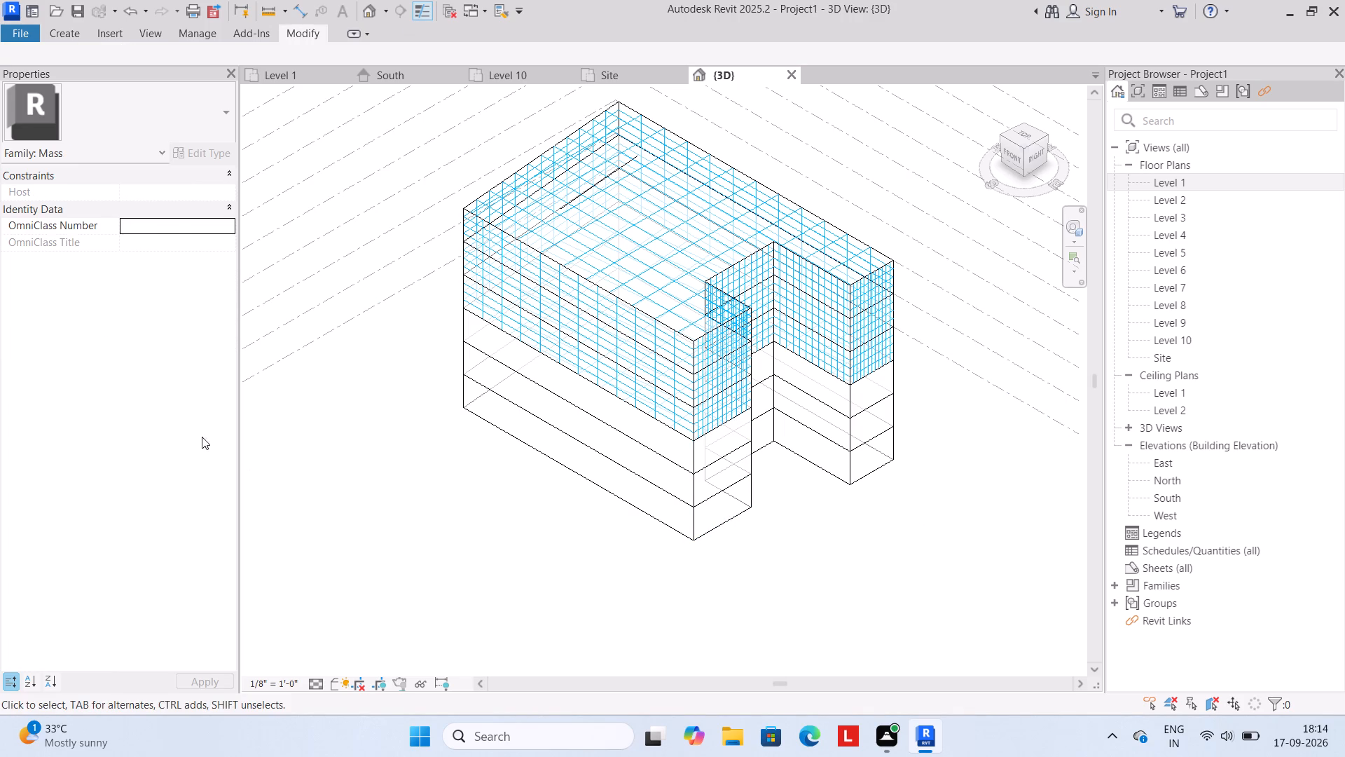
key(Escape)
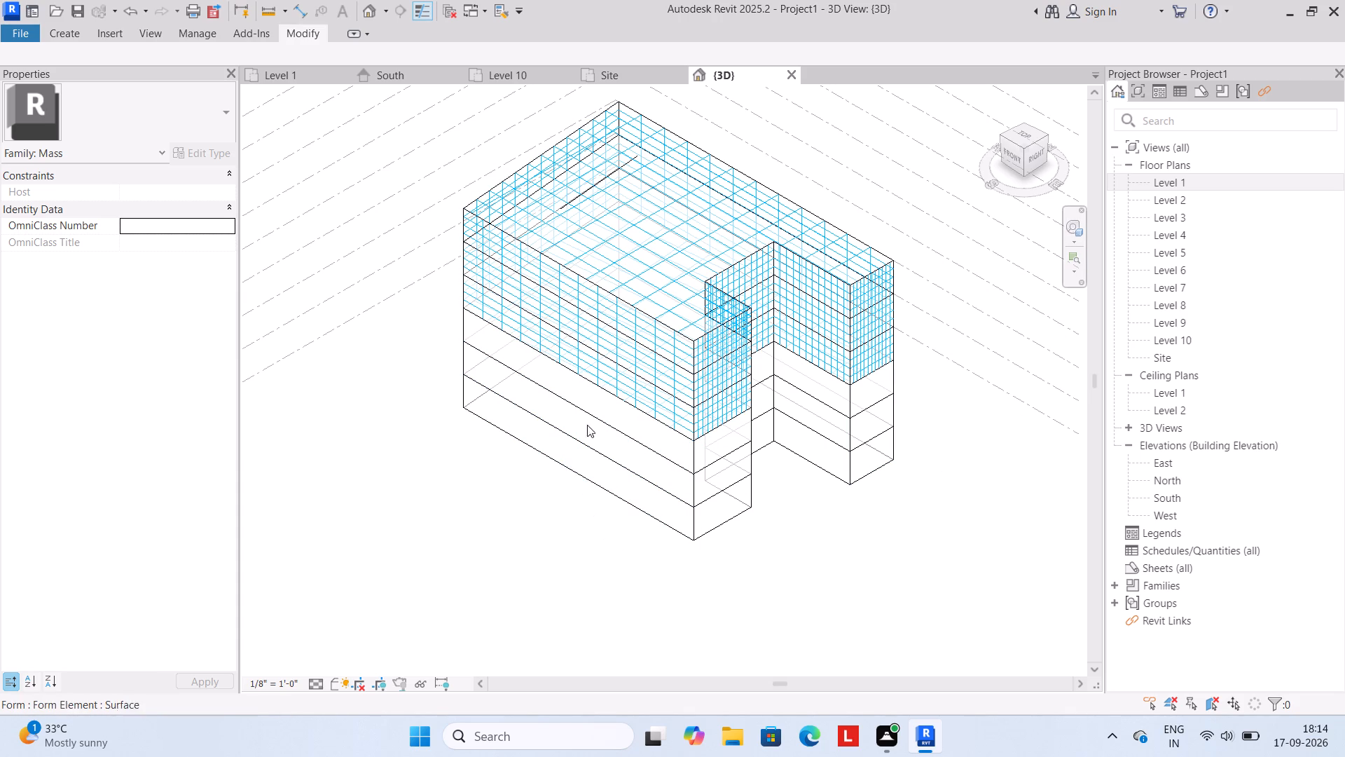
Select the divided surface on the mass's long south side and finish the in-place mass edit.
click(689, 389)
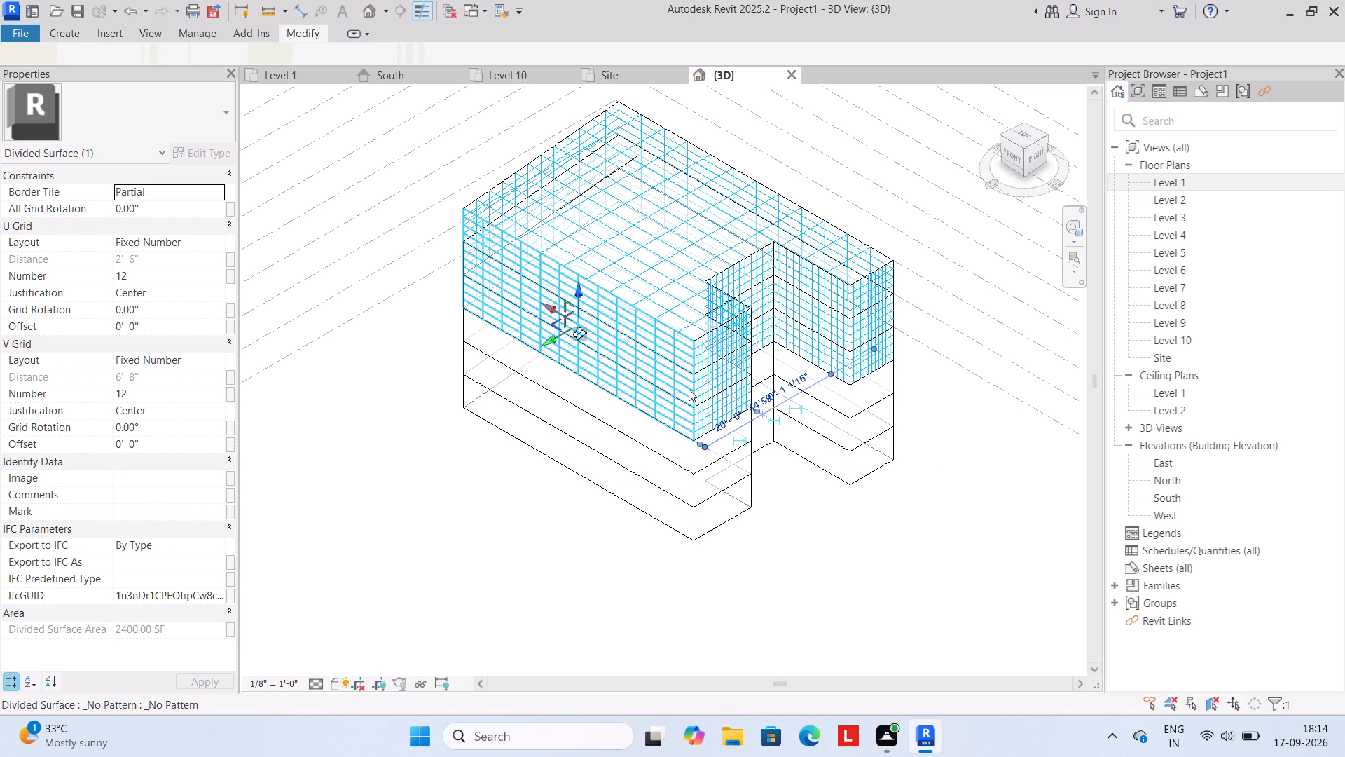
click(298, 30)
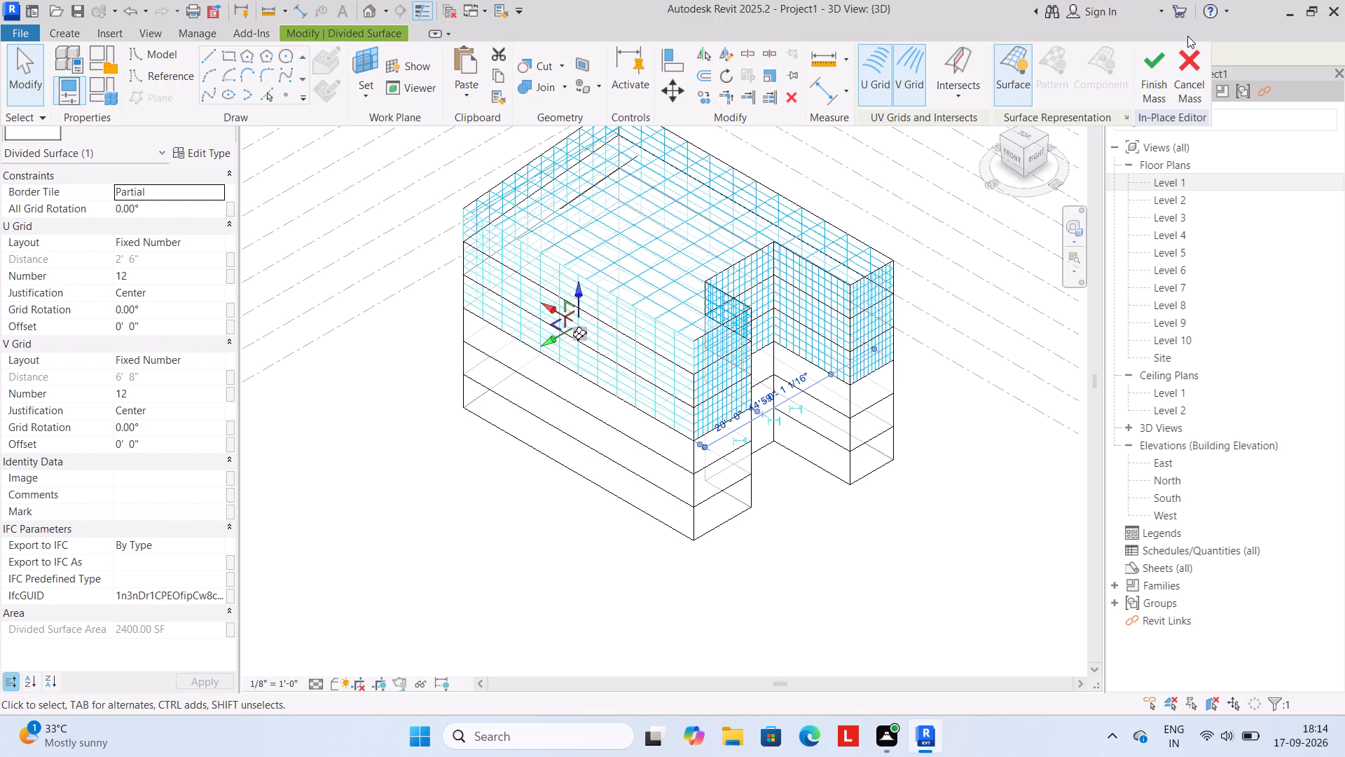
click(1149, 69)
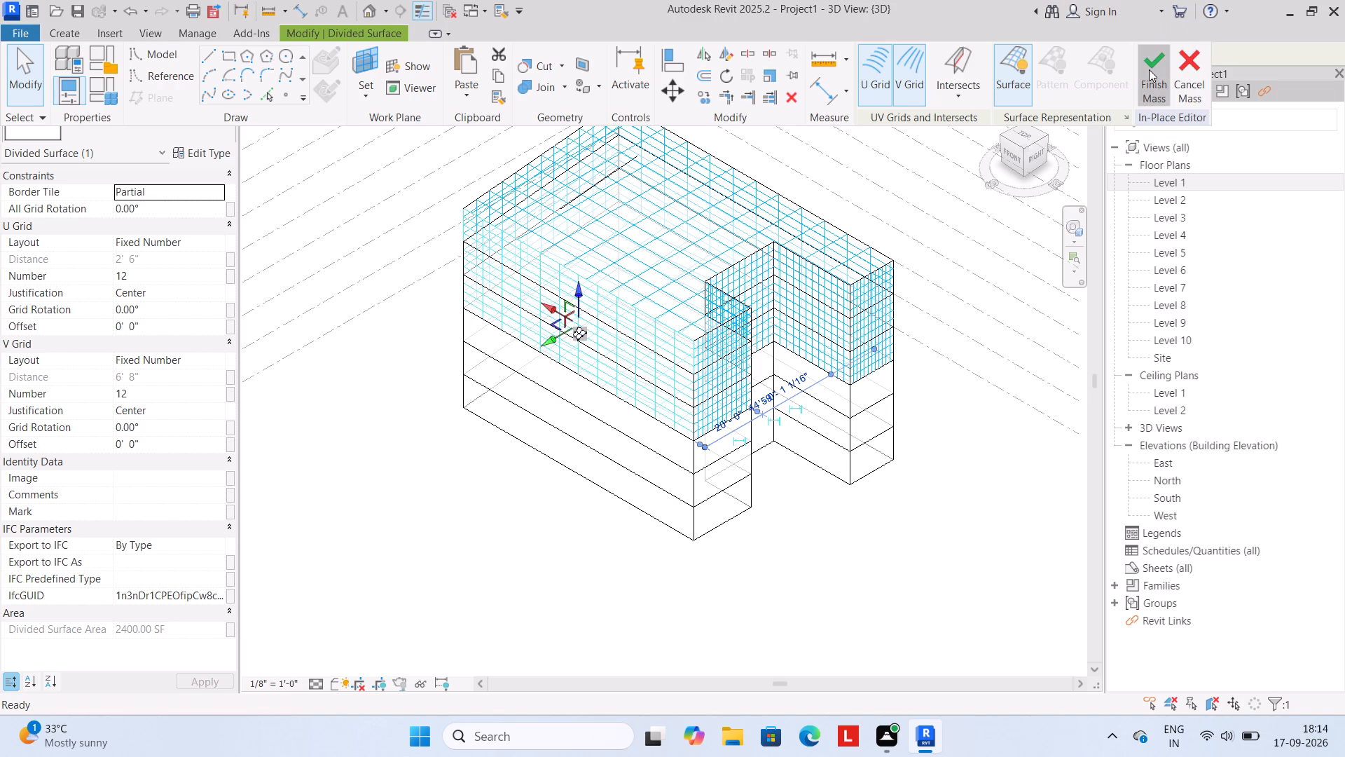
click(1150, 69)
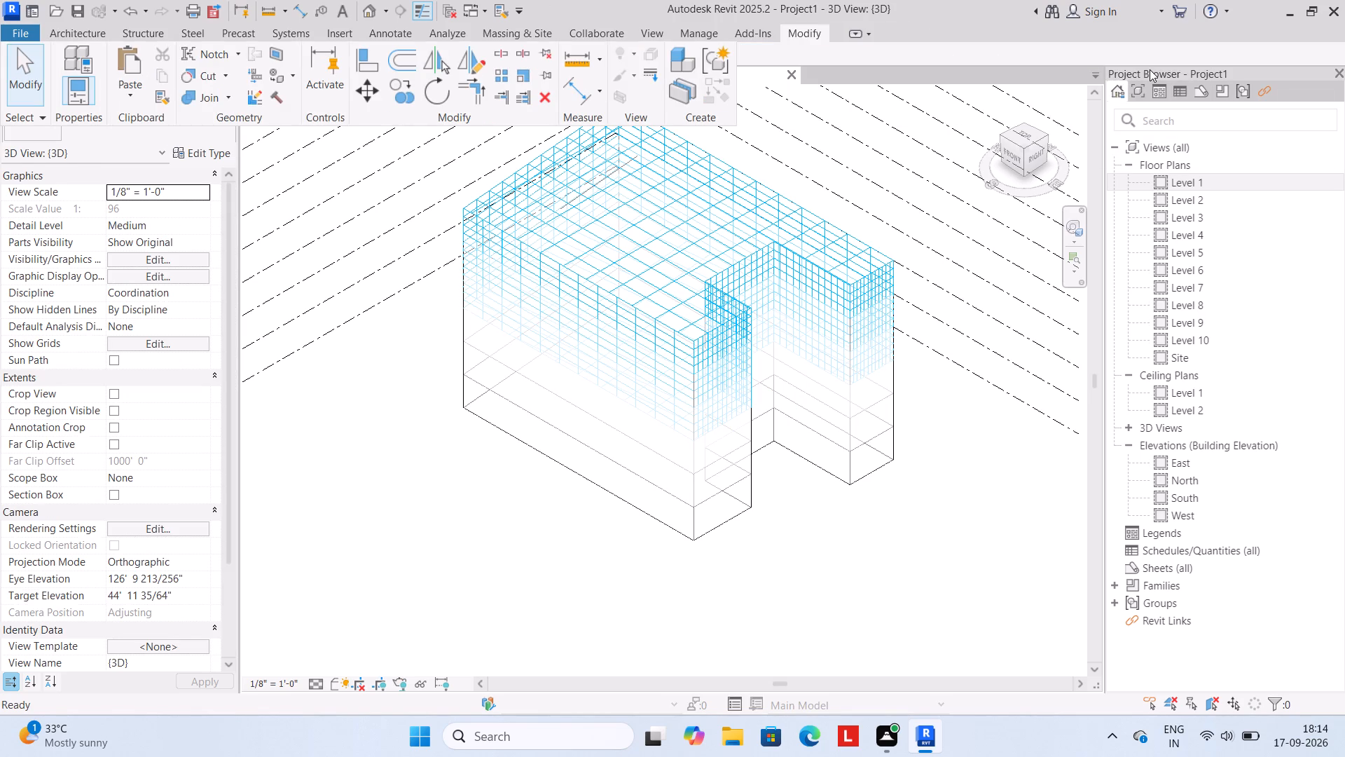
key(Escape)
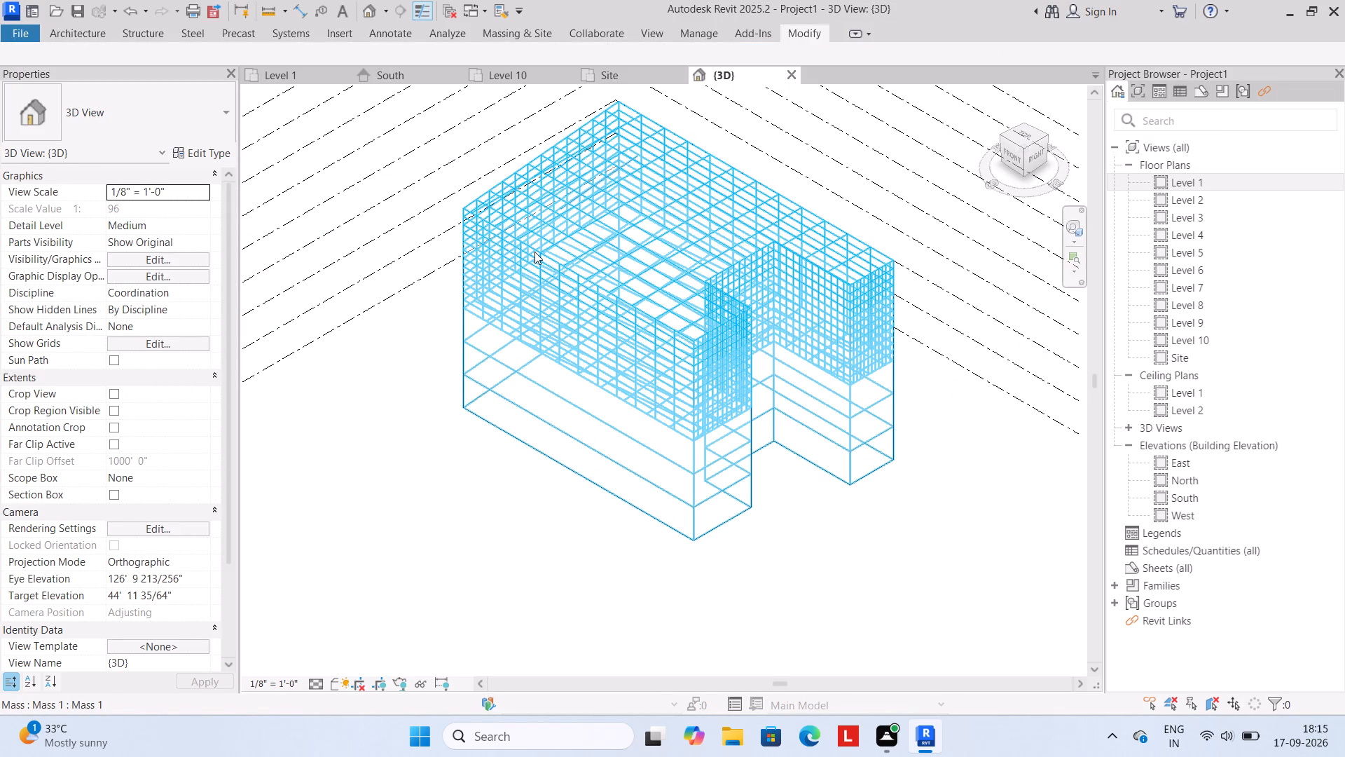
Select the in-place mass and start a 5' x 10' curtain system by face.
scroll(783, 251, up, 4)
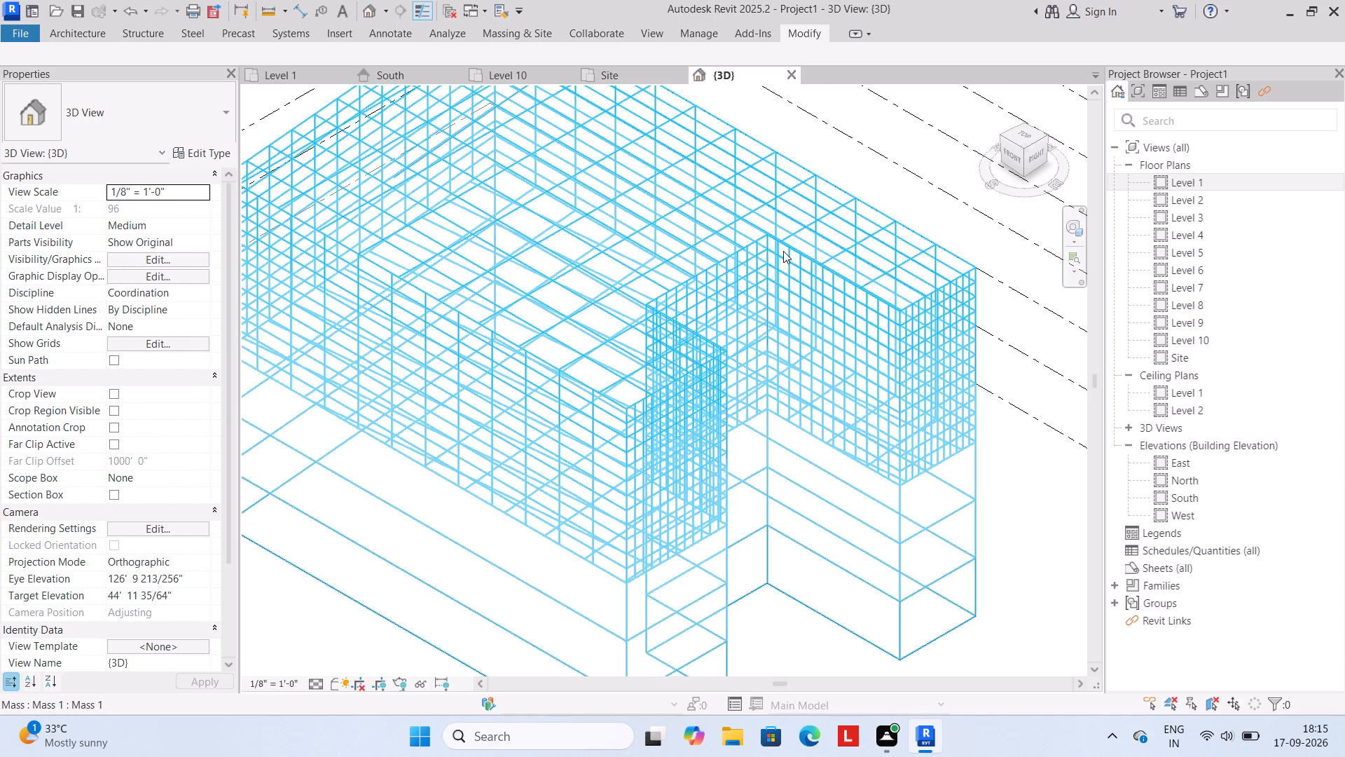
scroll(780, 251, down, 4)
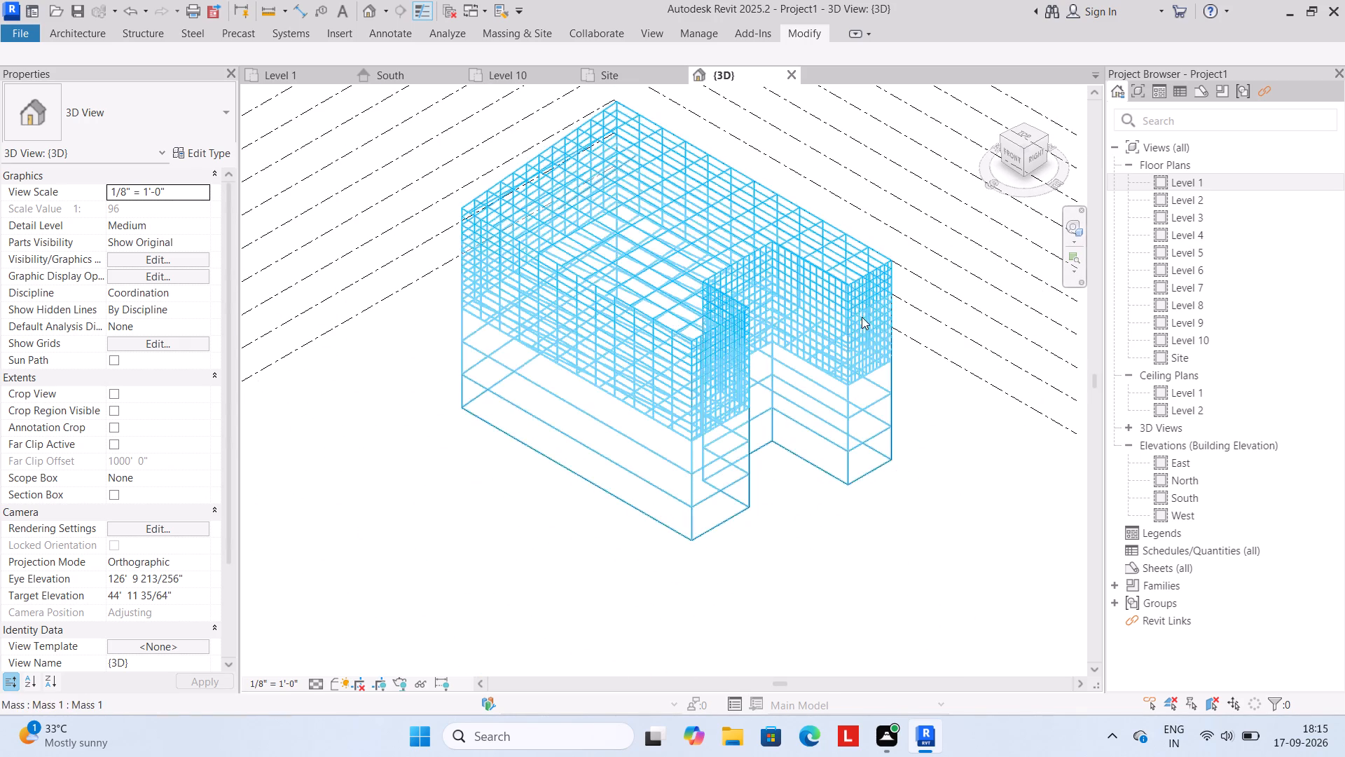
scroll(605, 322, down, 1)
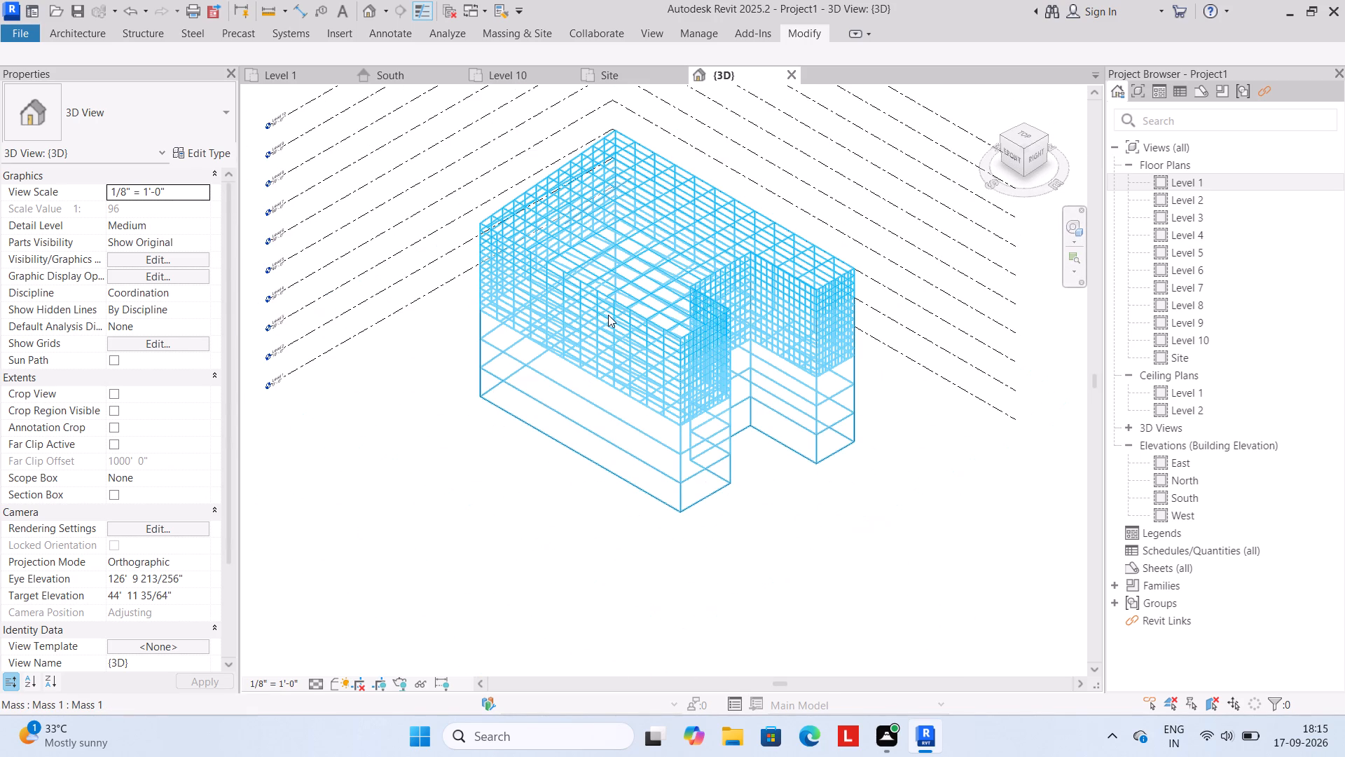
click(608, 315)
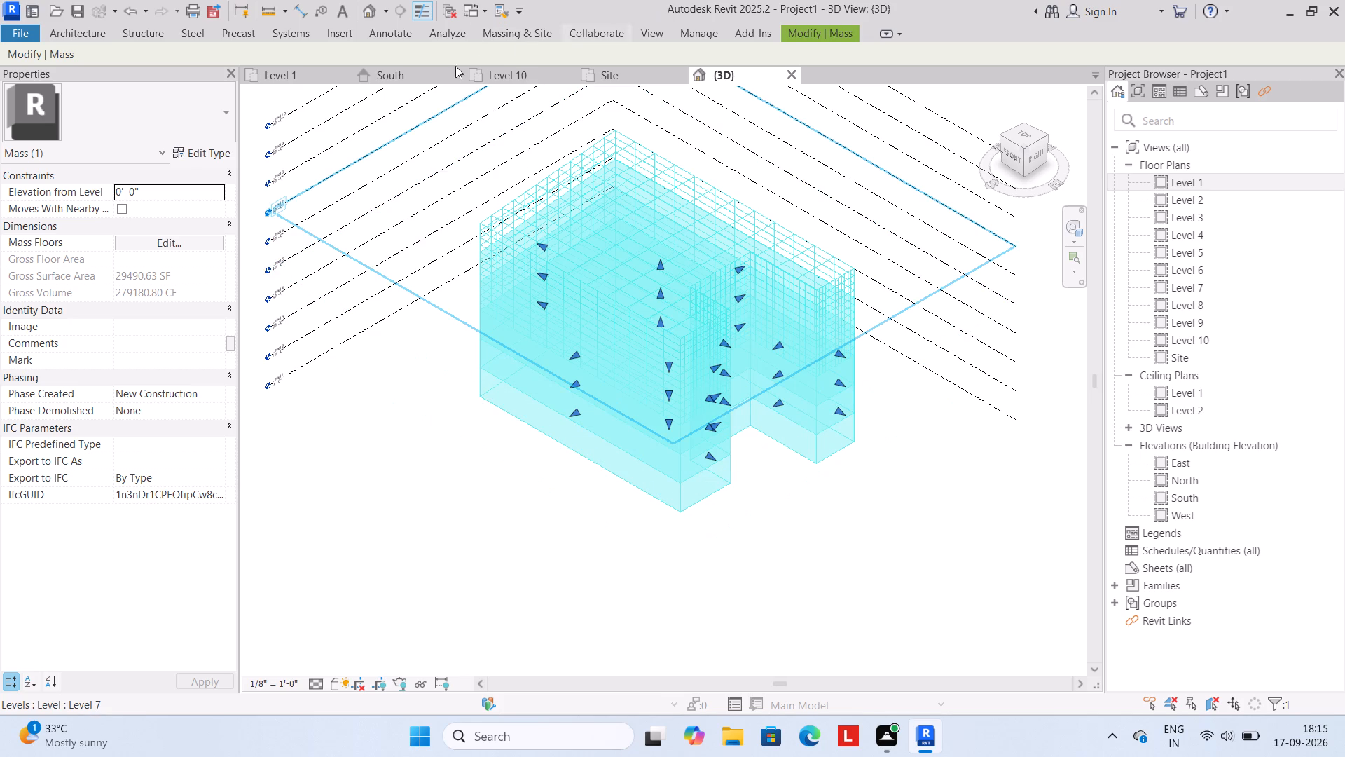
click(97, 32)
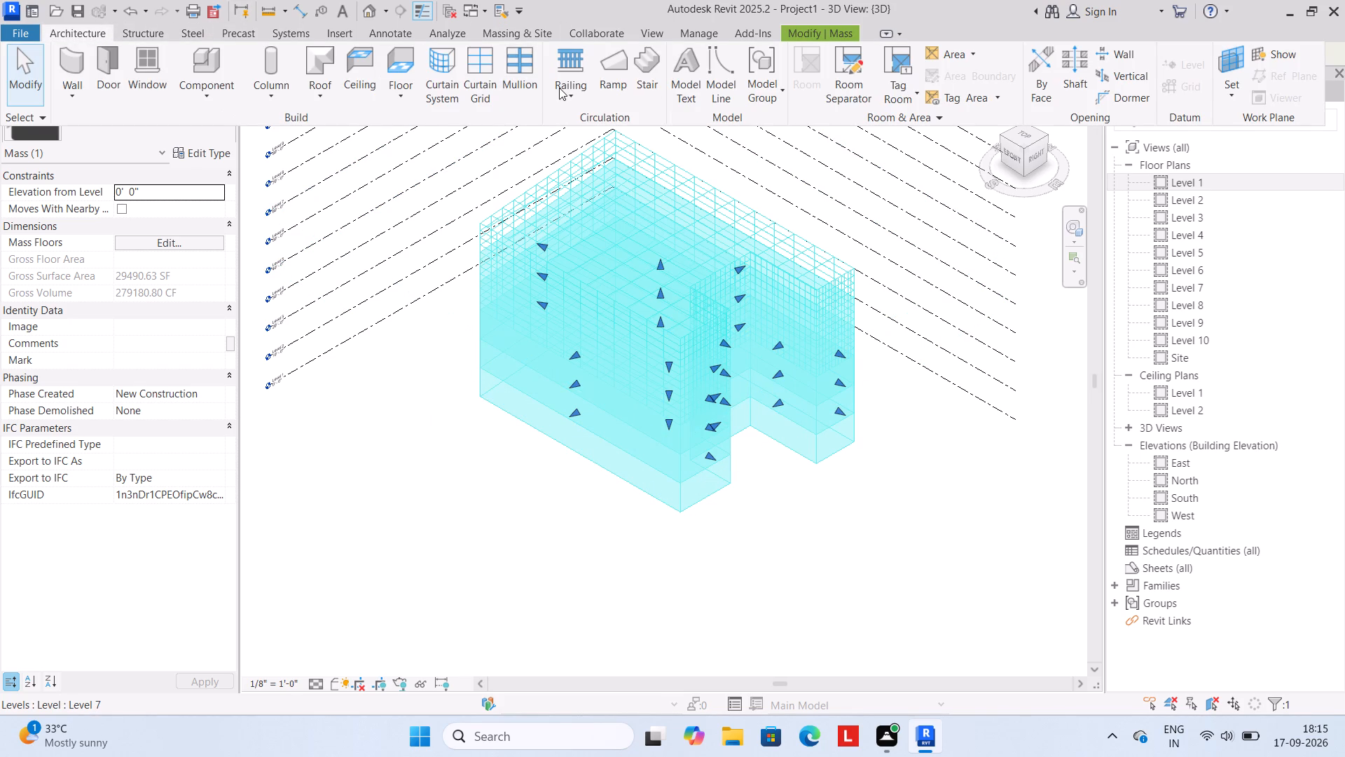
click(446, 60)
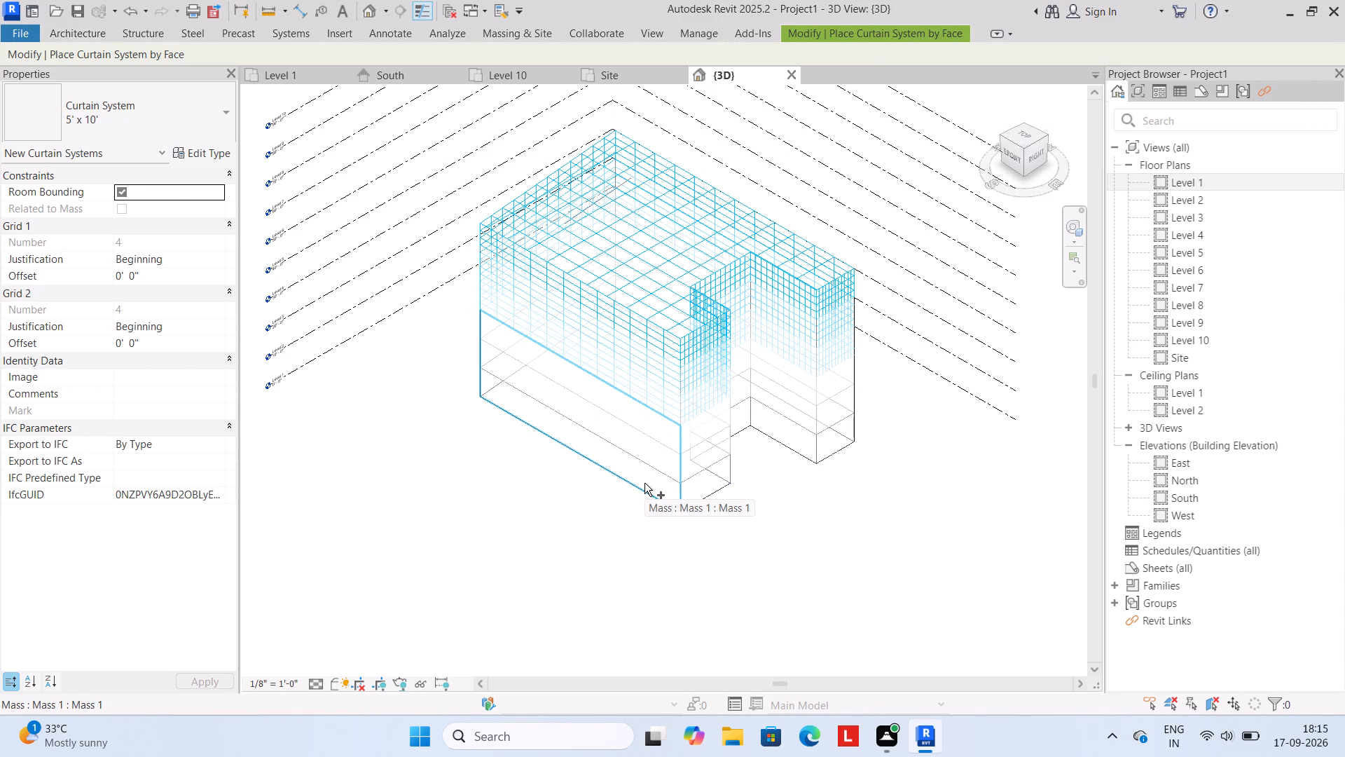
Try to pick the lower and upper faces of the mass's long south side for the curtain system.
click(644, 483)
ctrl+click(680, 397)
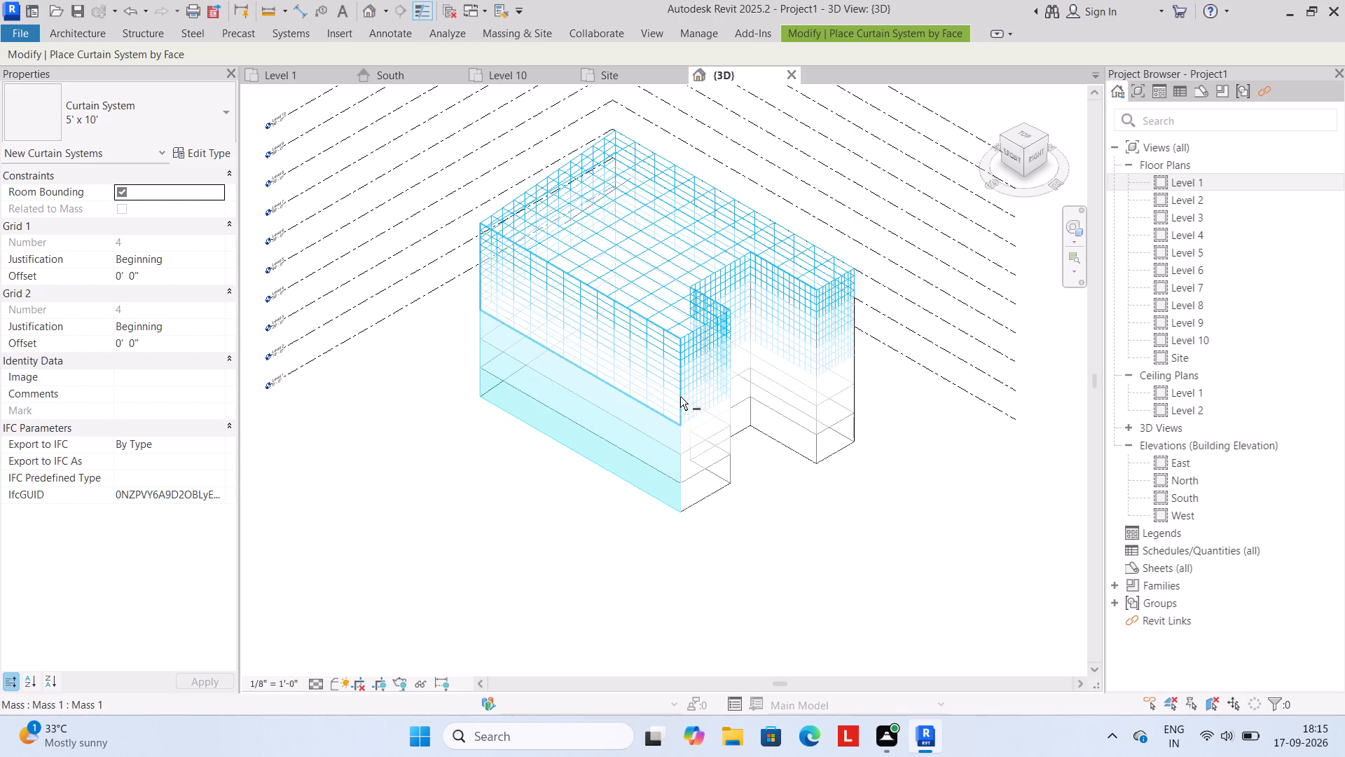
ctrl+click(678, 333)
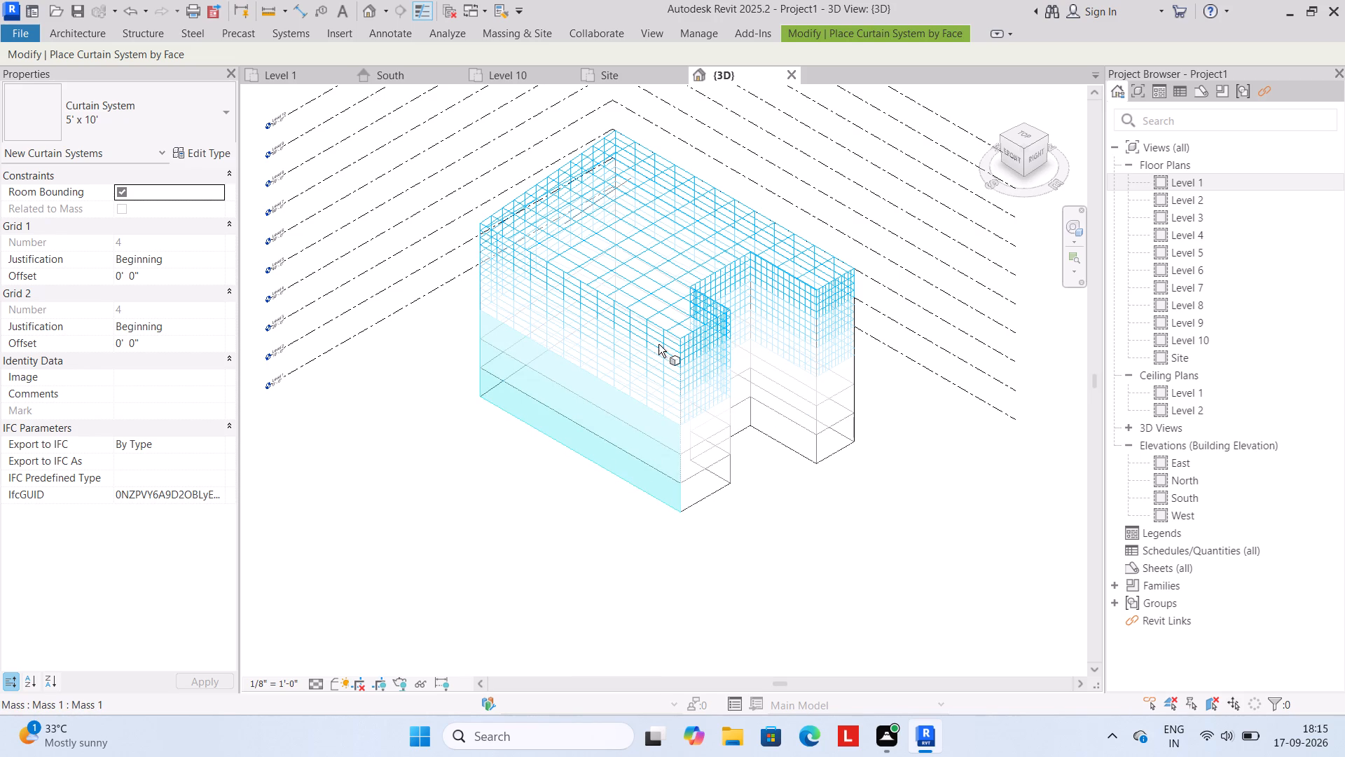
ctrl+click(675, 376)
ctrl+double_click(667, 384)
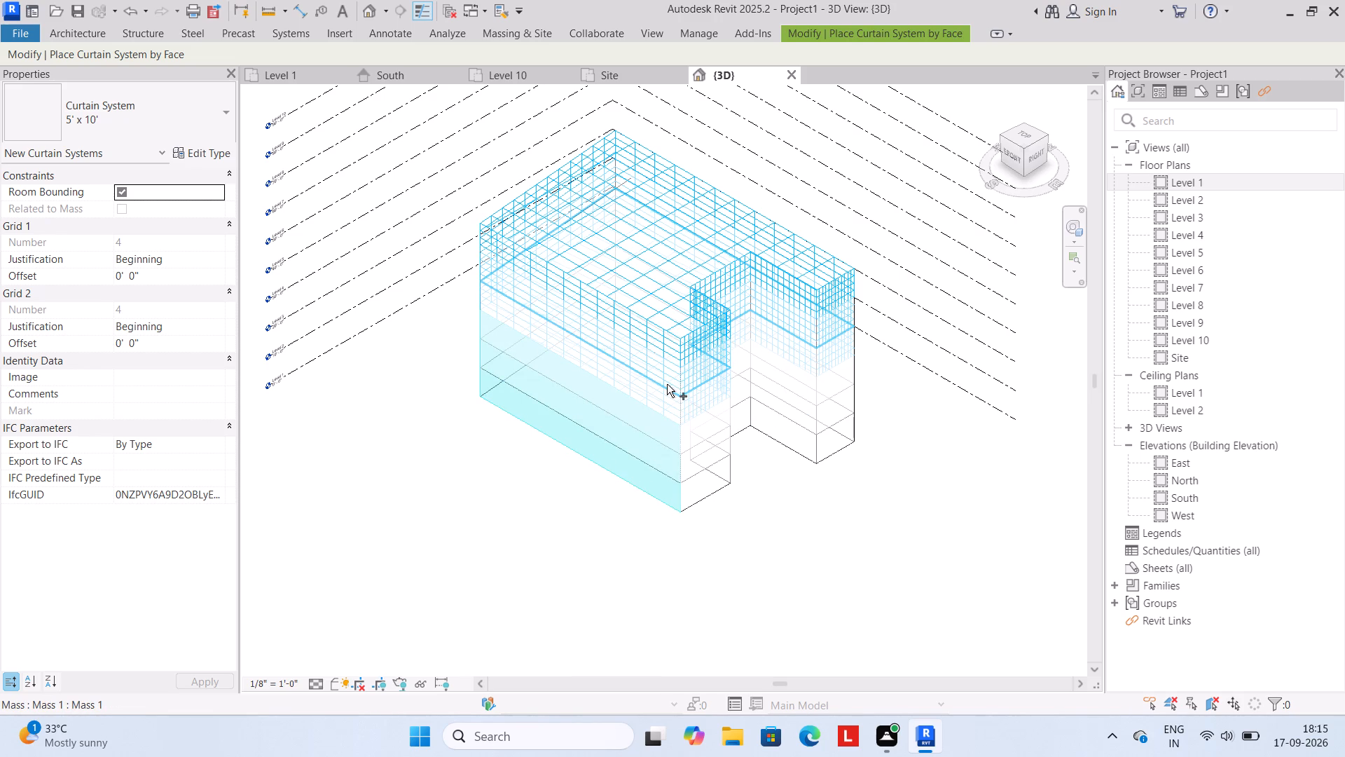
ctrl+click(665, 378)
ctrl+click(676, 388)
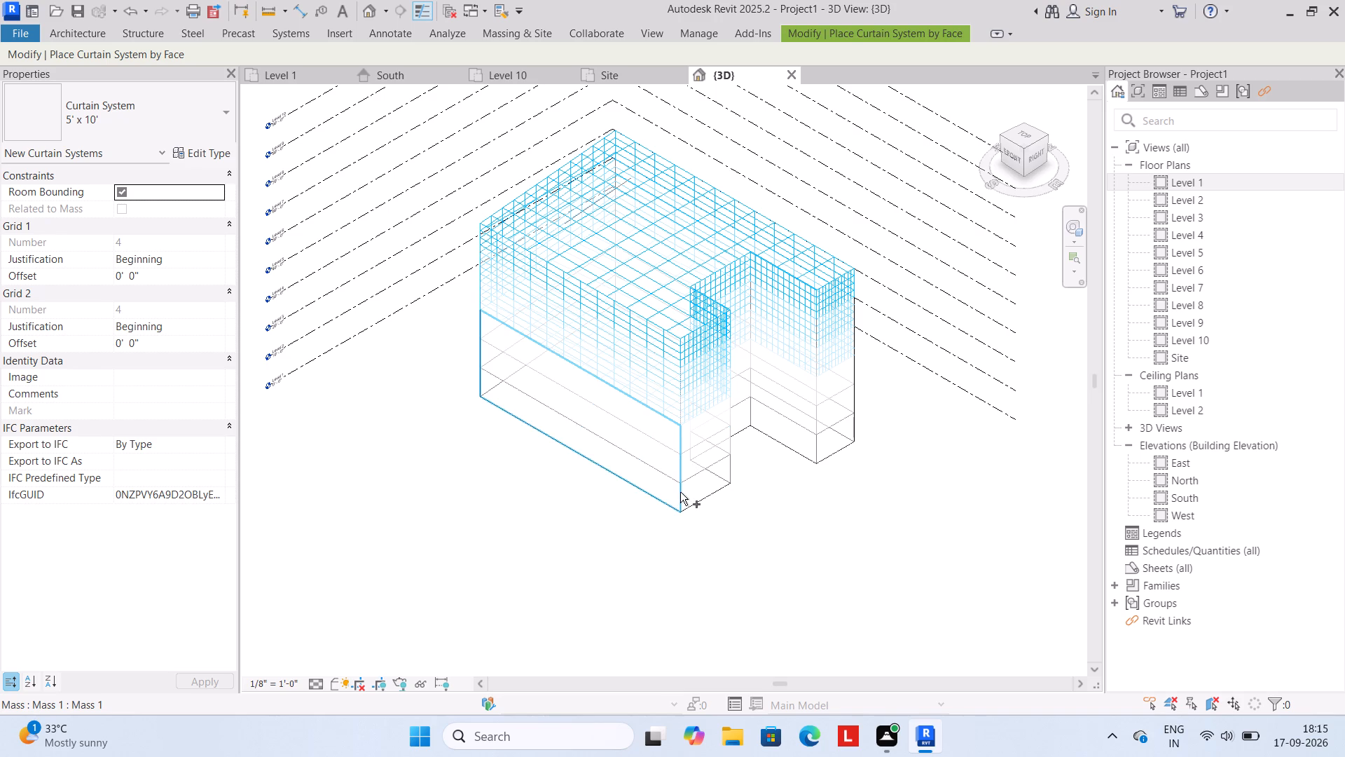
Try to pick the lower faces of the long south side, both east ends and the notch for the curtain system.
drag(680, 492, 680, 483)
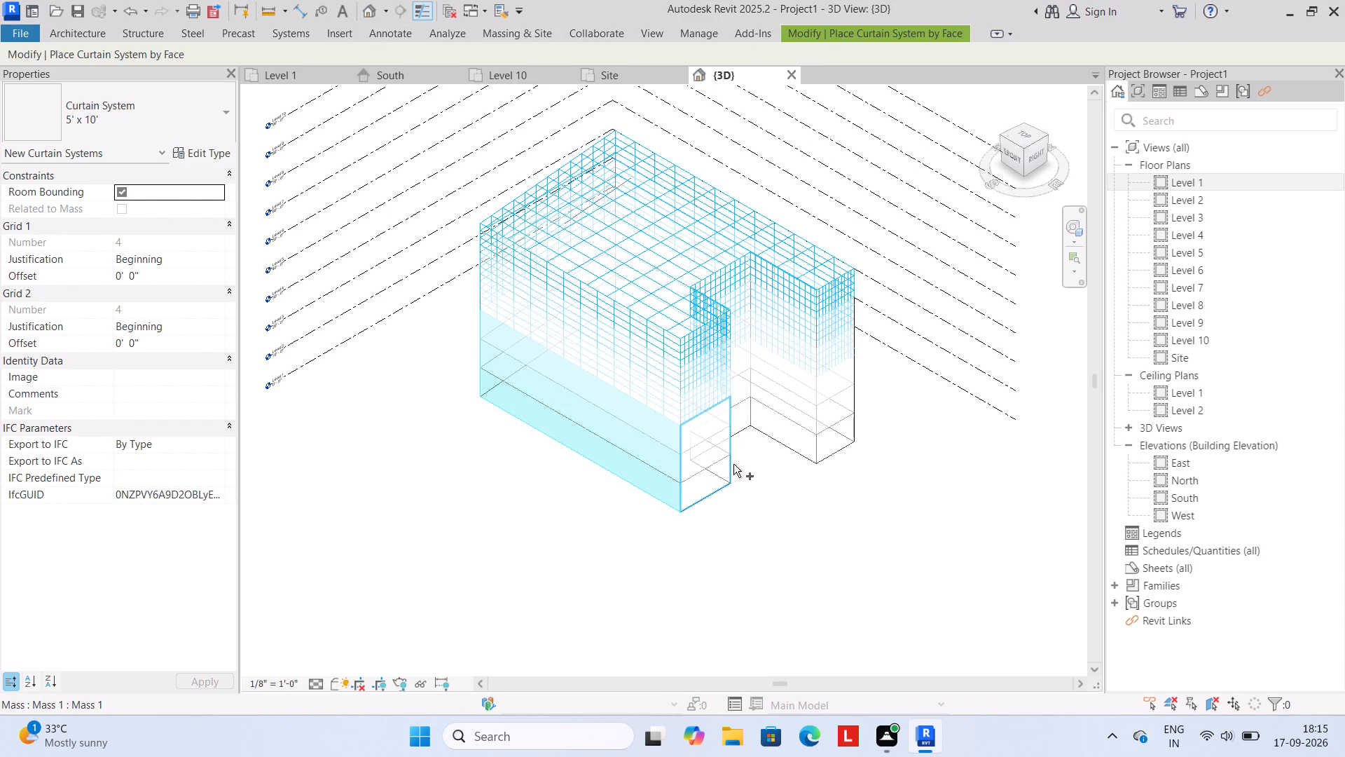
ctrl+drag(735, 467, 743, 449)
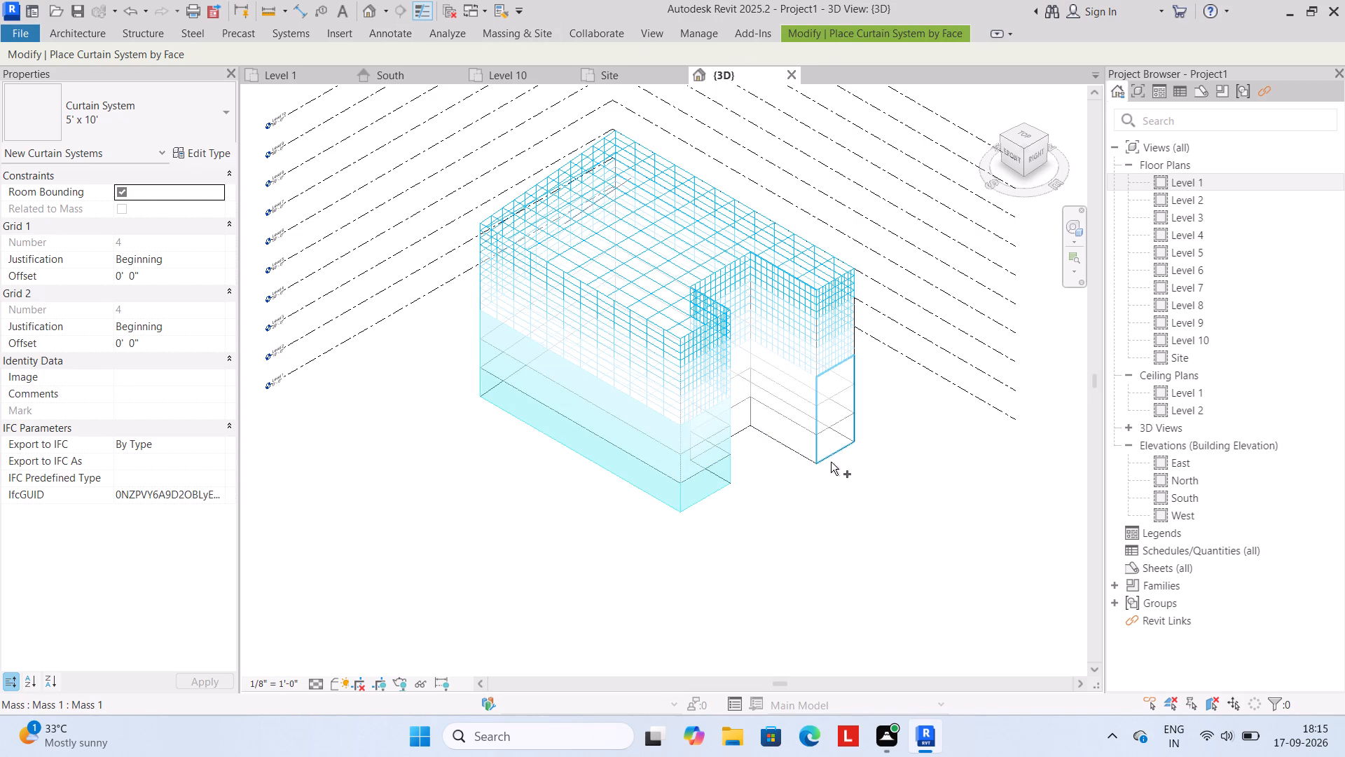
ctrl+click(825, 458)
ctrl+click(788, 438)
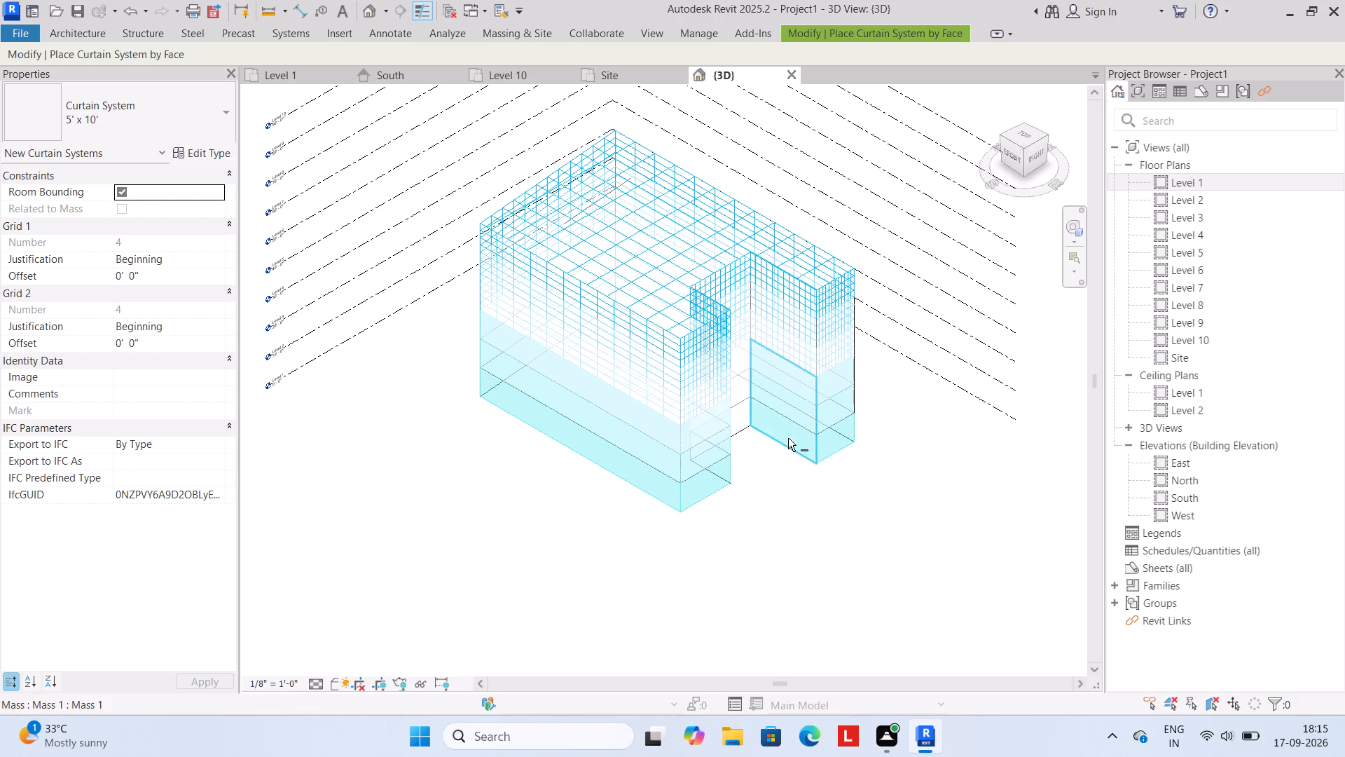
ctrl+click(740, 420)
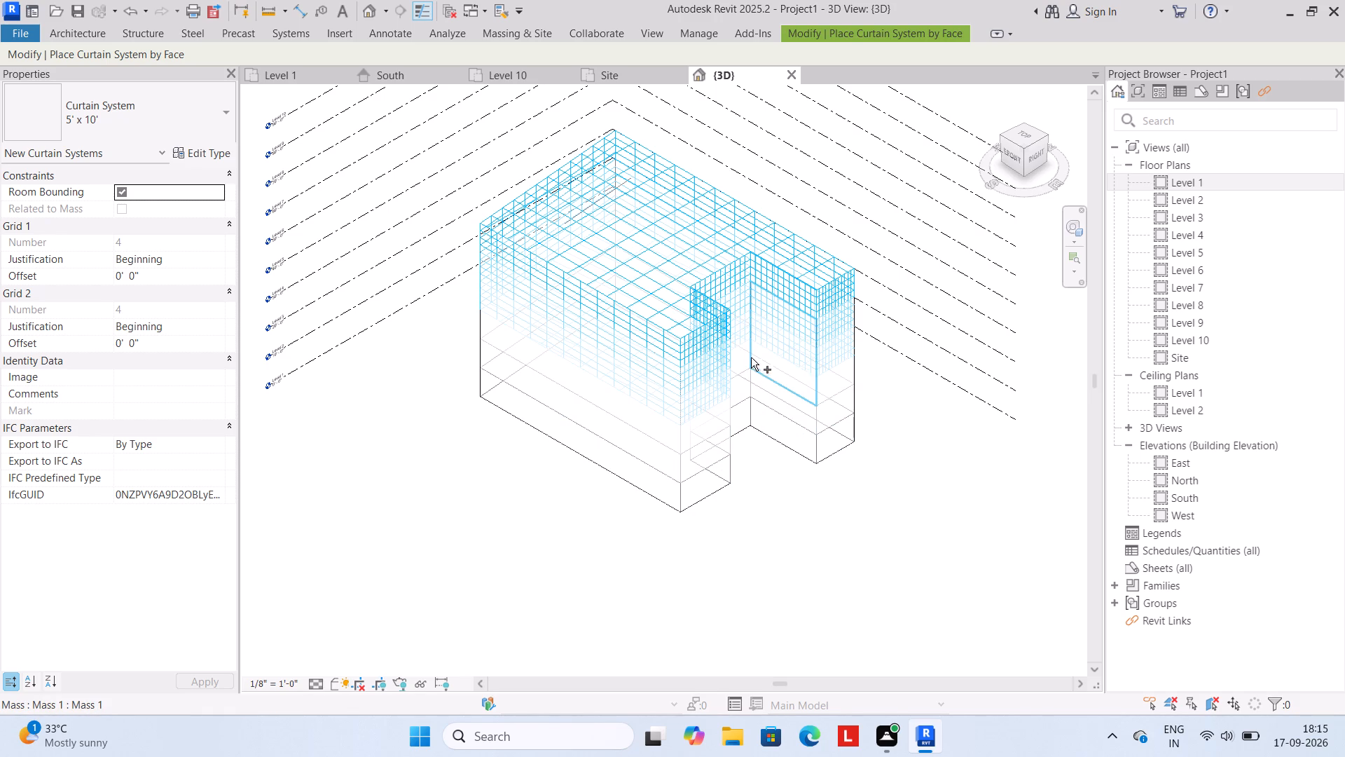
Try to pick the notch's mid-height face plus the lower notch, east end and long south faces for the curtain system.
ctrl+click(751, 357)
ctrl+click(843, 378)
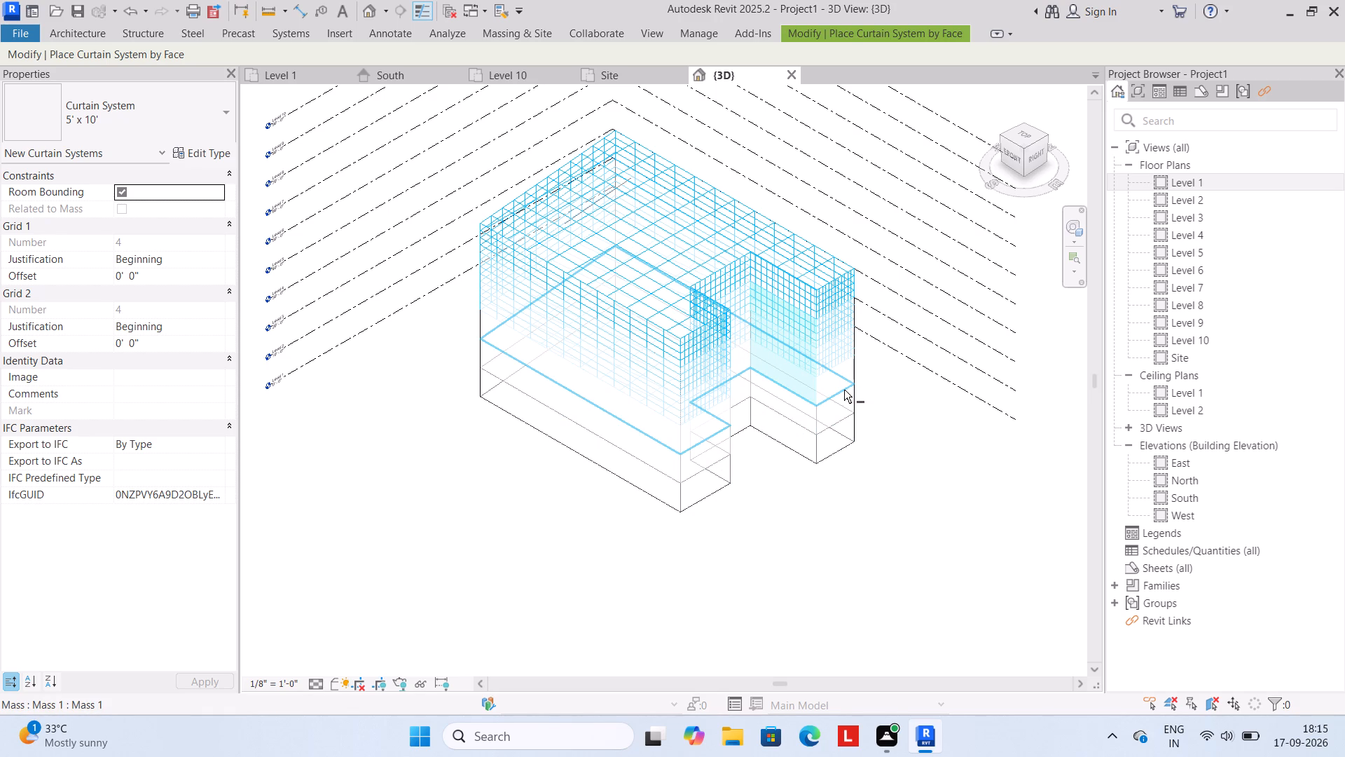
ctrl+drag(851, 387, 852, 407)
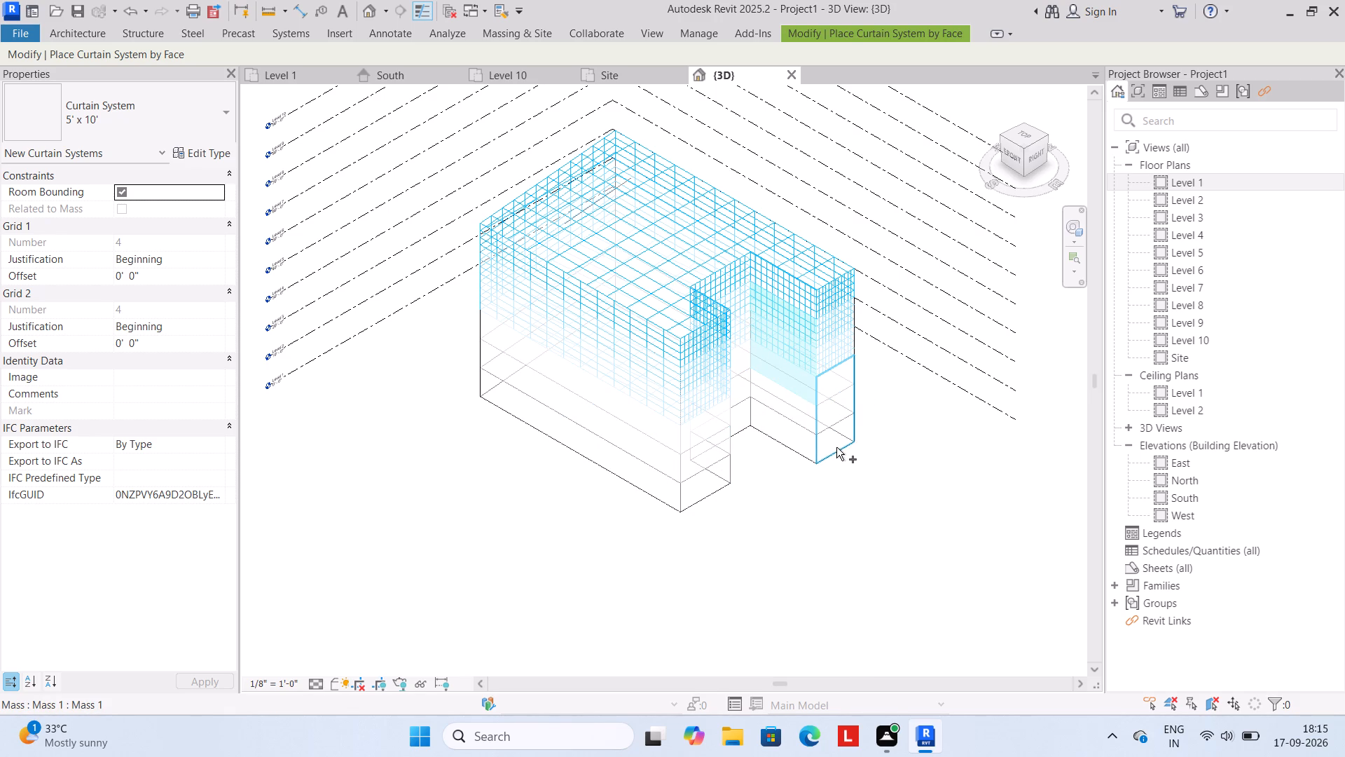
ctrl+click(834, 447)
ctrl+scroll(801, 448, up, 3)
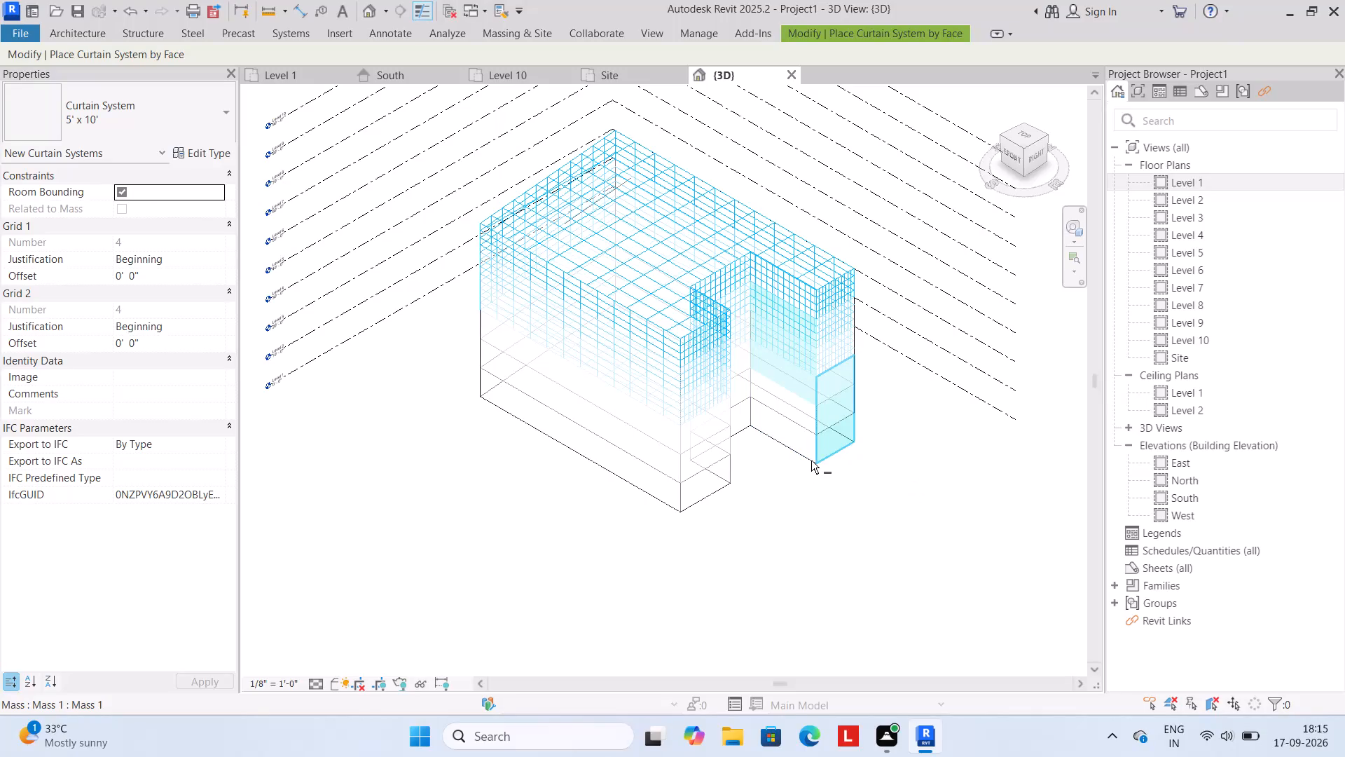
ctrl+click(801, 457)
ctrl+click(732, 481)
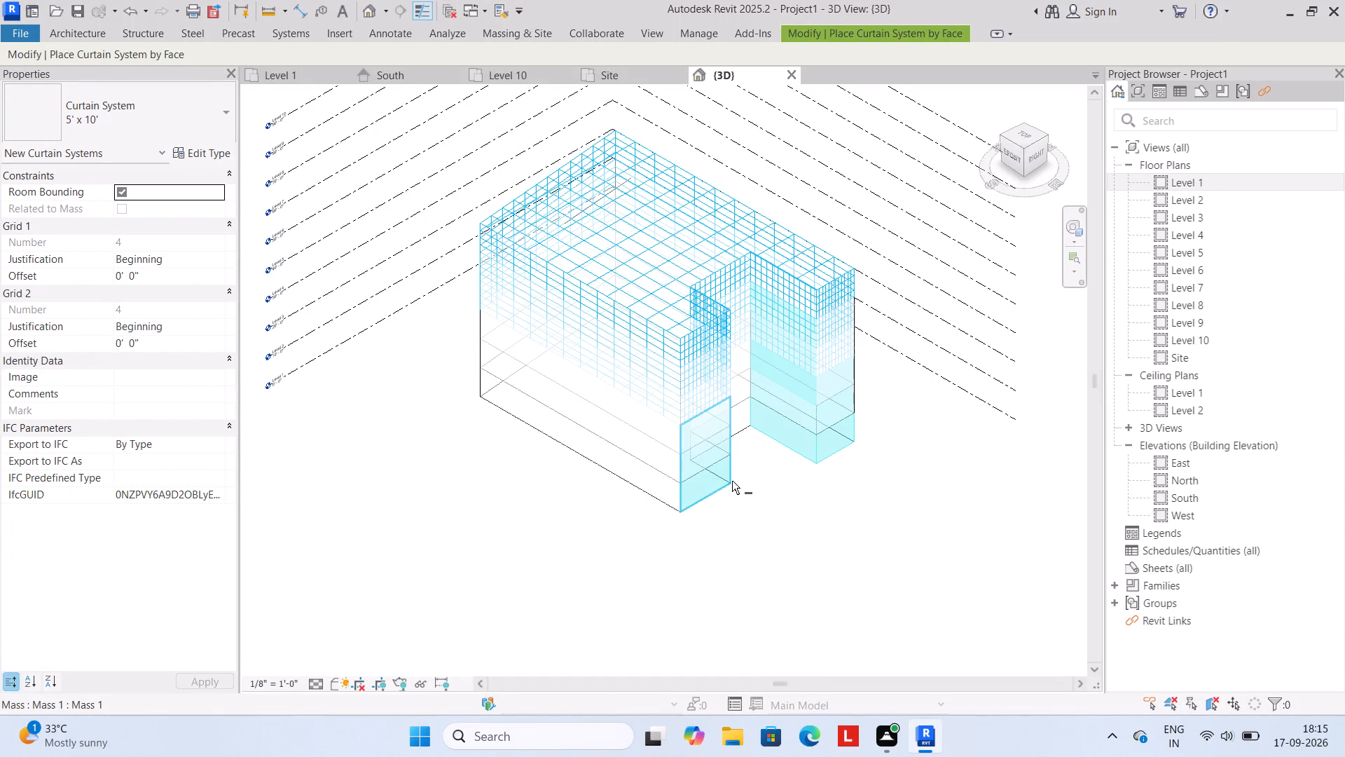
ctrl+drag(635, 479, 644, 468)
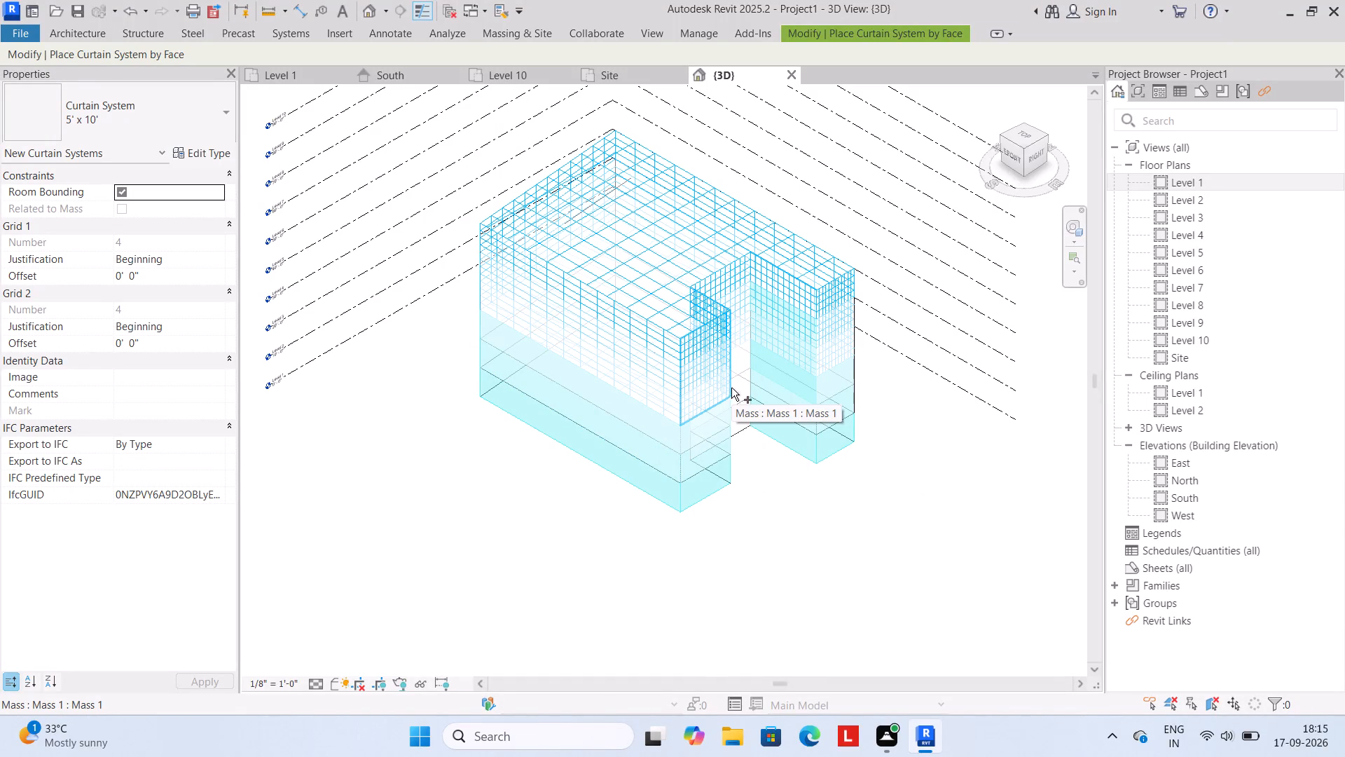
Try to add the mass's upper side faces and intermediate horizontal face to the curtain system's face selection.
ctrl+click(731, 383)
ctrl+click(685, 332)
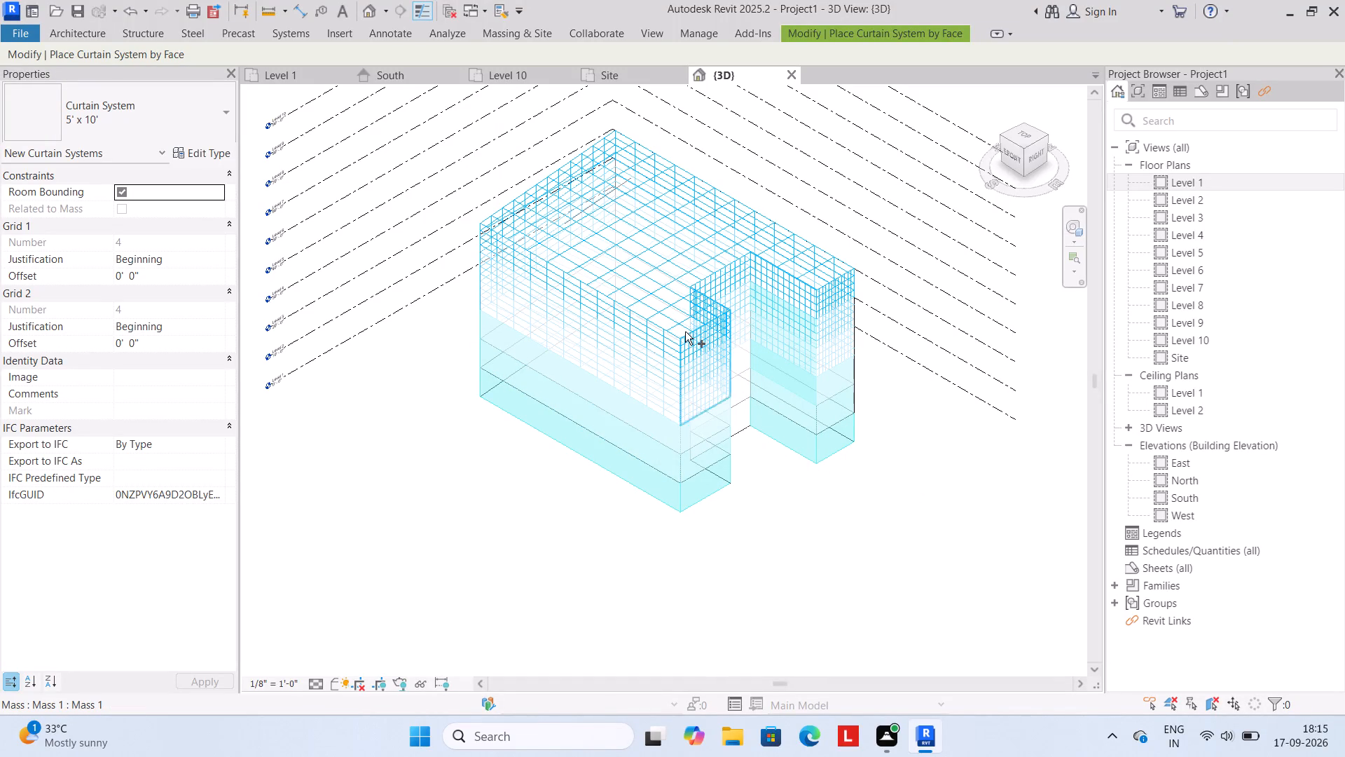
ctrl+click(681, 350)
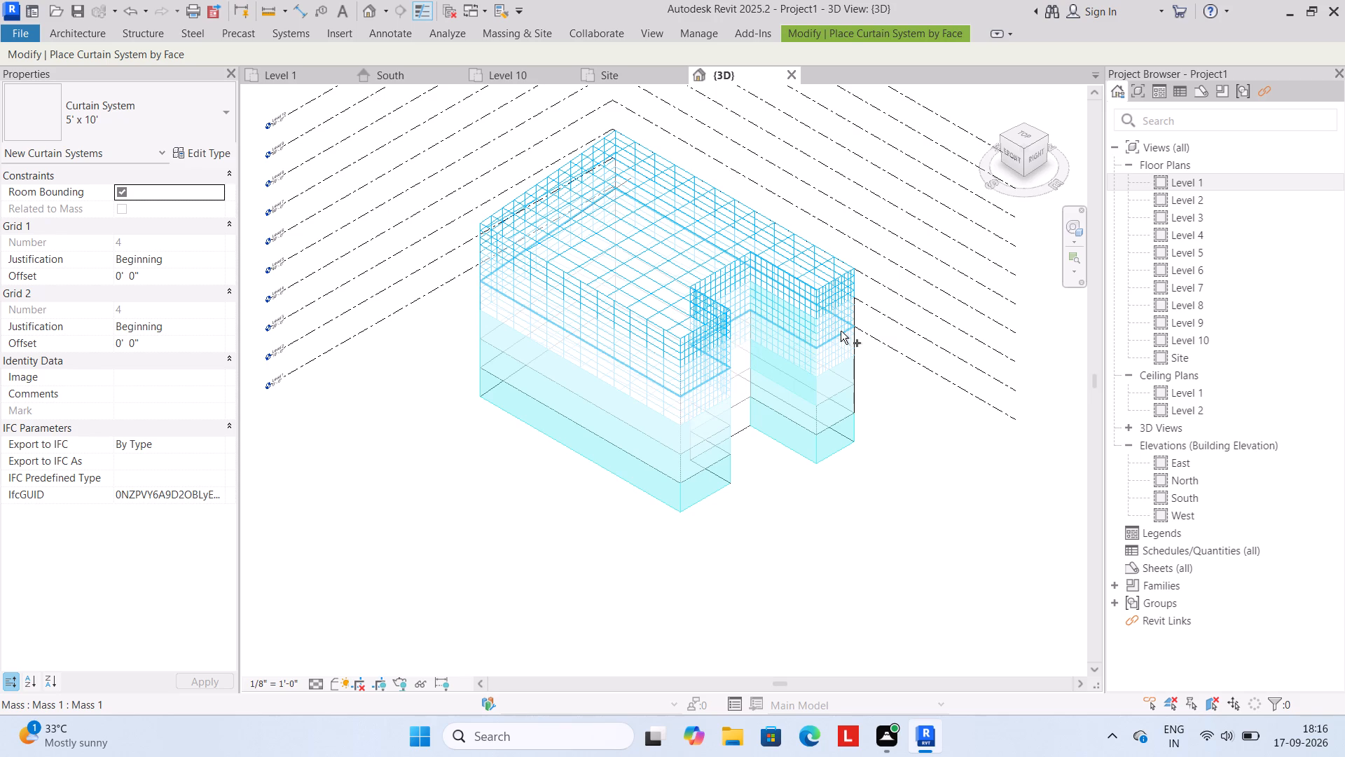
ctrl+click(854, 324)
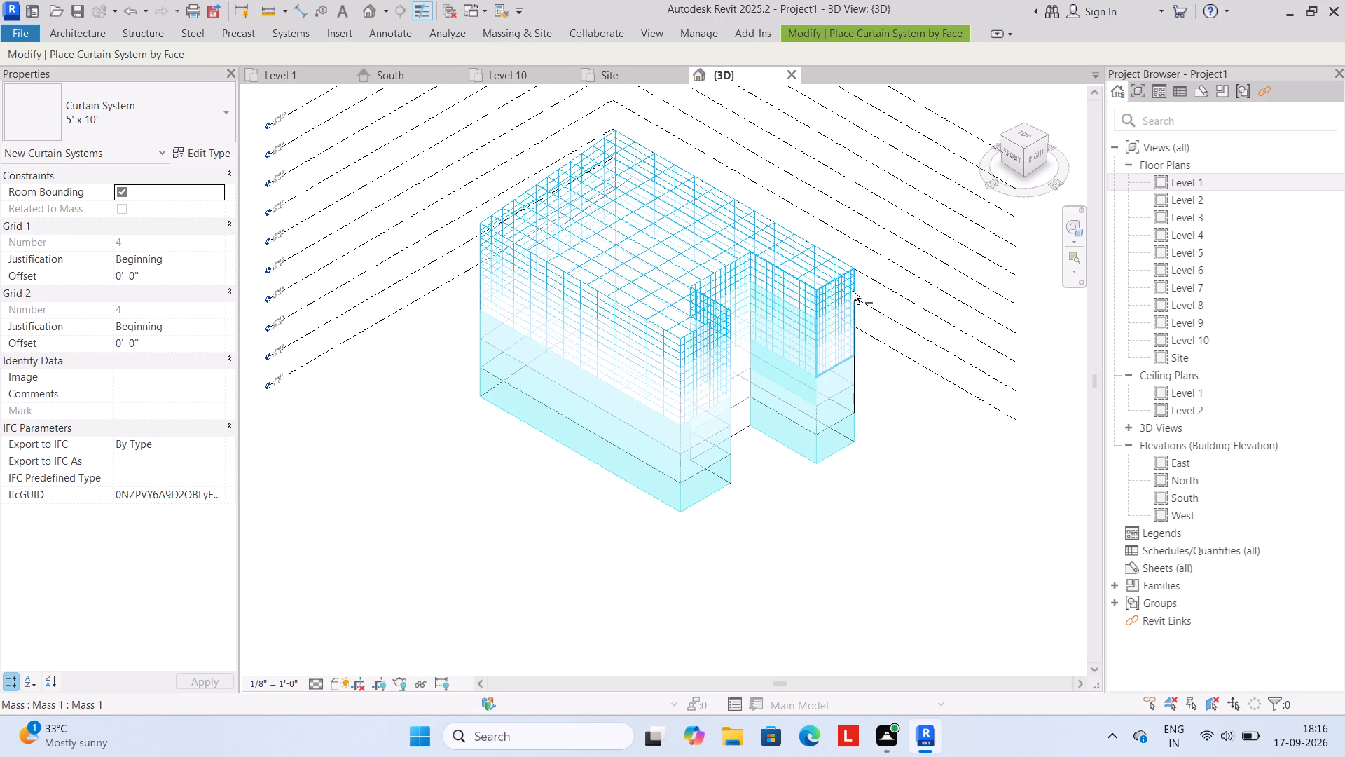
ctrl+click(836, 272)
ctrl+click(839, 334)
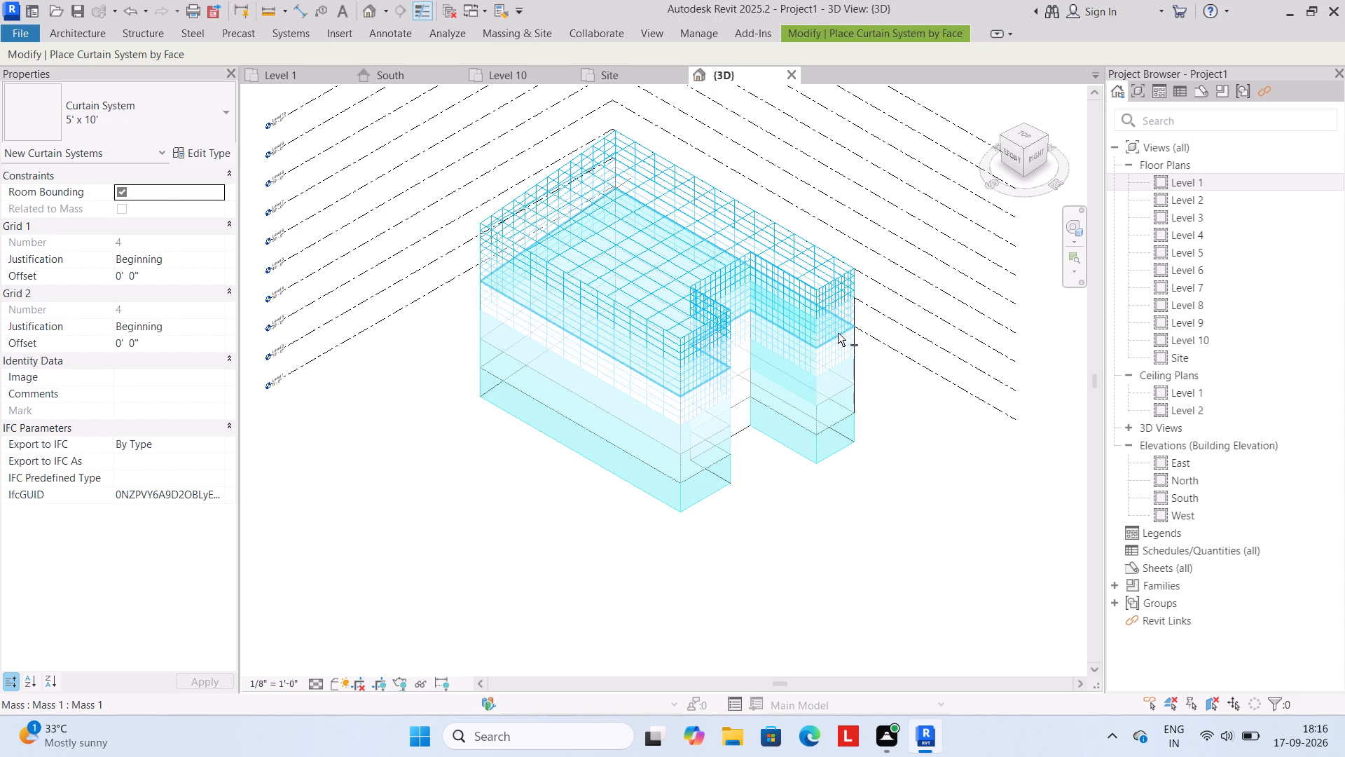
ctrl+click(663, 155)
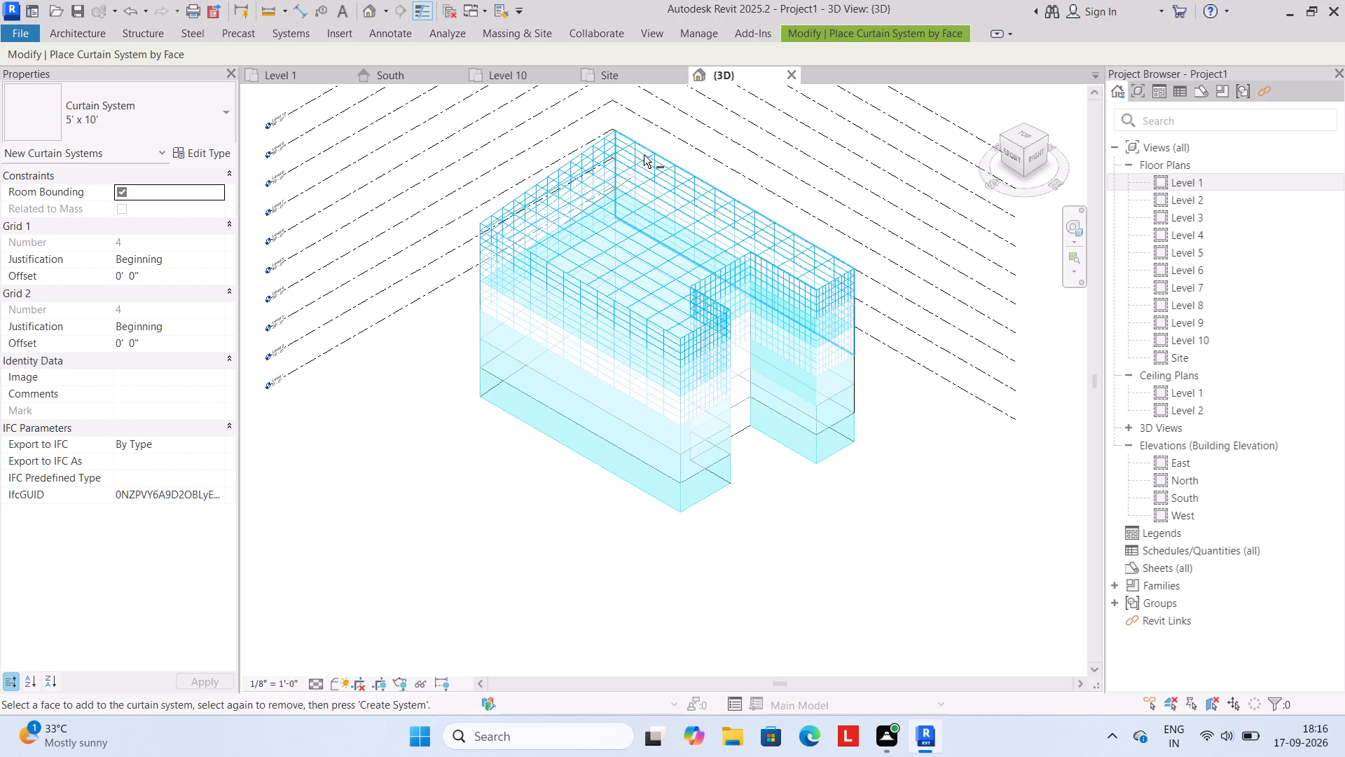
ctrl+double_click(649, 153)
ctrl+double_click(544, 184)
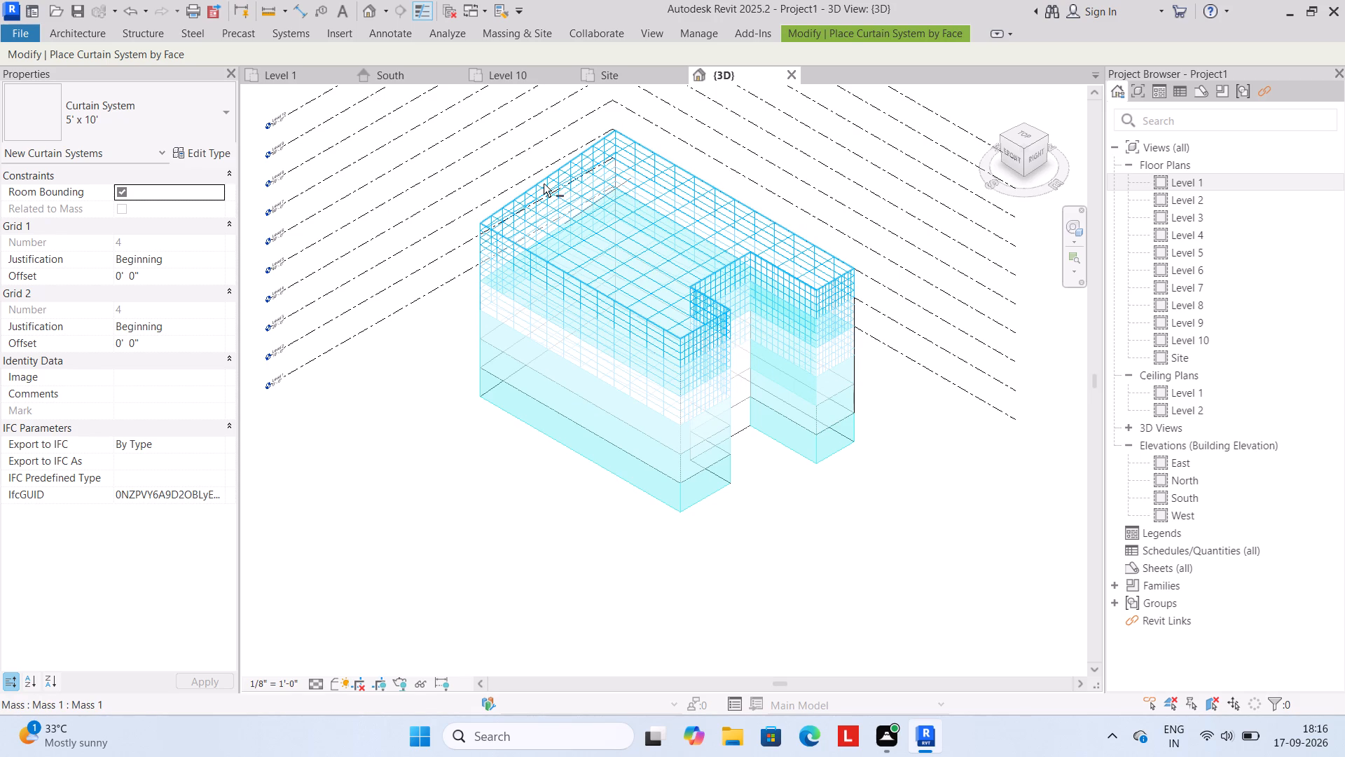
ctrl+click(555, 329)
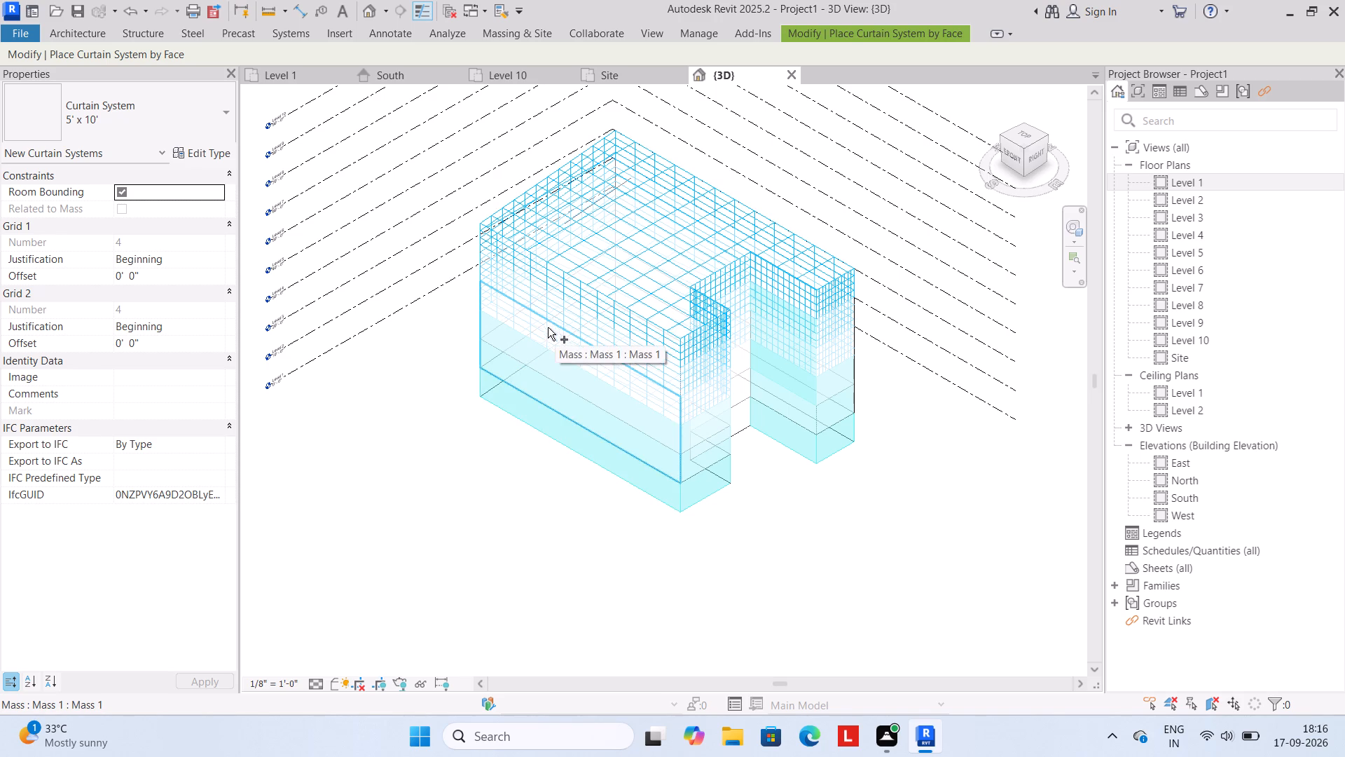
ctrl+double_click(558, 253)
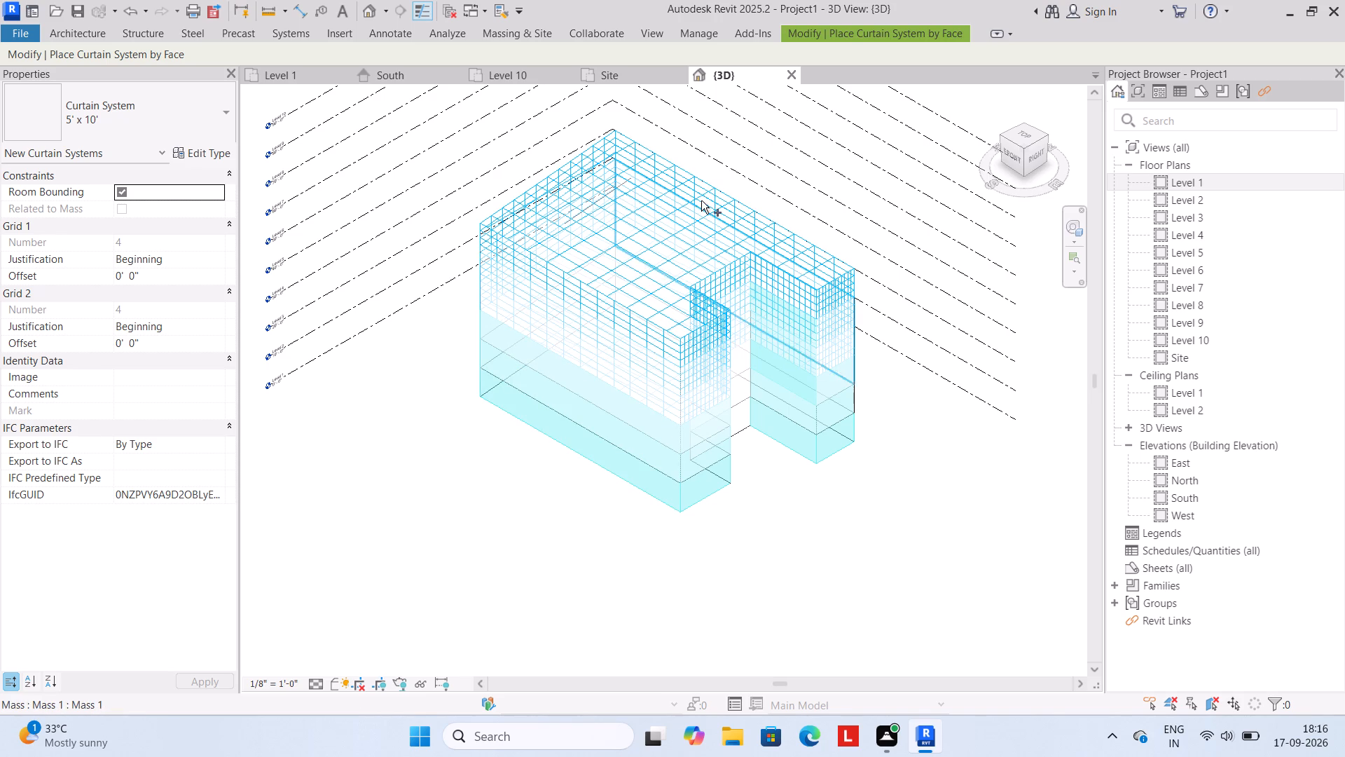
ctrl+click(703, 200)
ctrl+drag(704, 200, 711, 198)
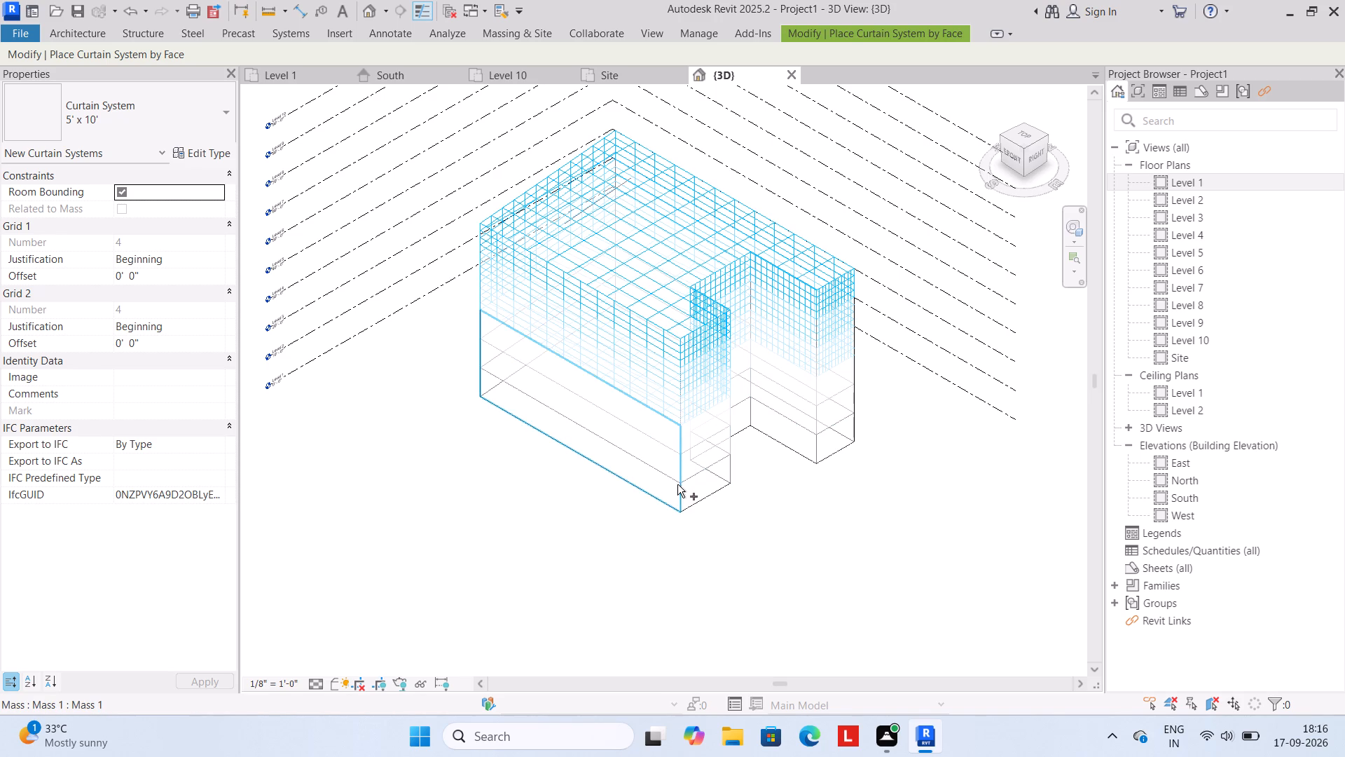
Create a 5' x 10' curtain system on the mass's lower long south face, both east ends and the notch's south-facing wall.
ctrl+click(687, 480)
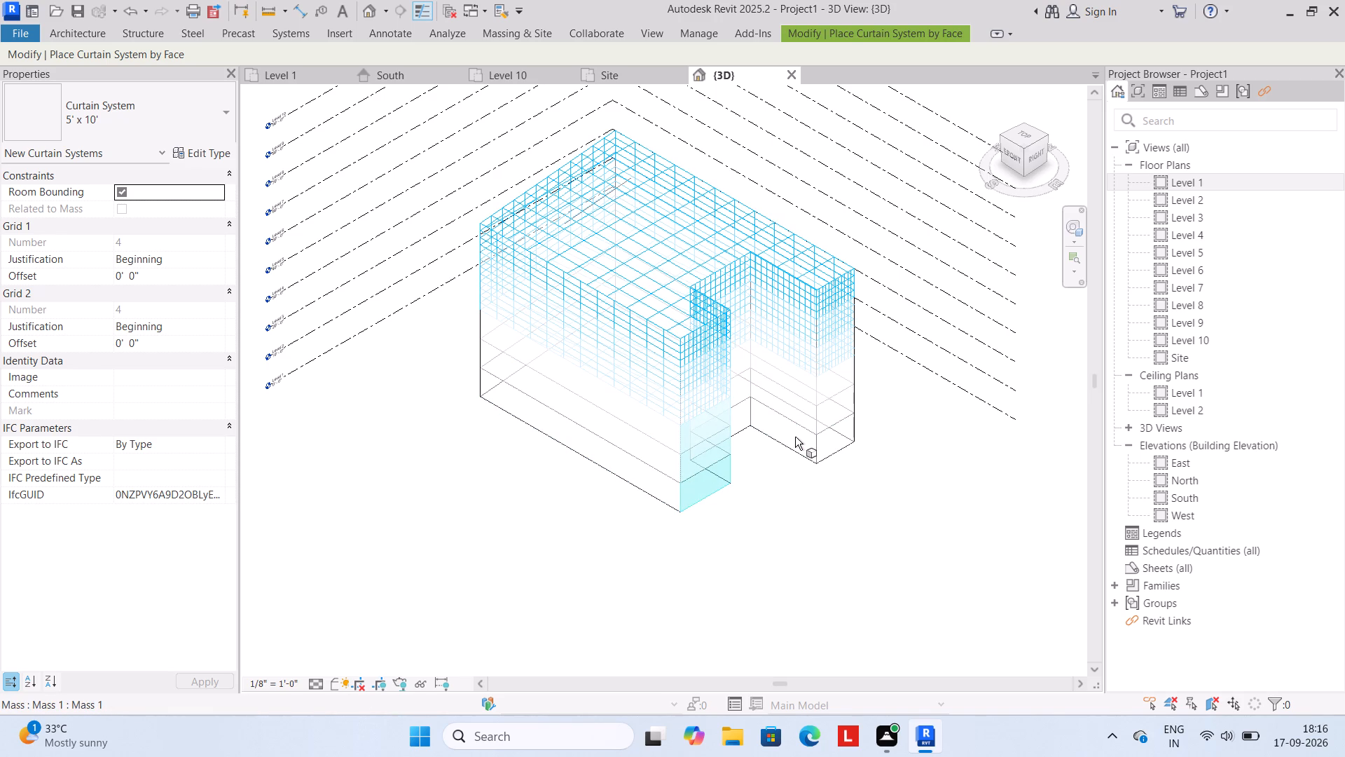
ctrl+click(817, 460)
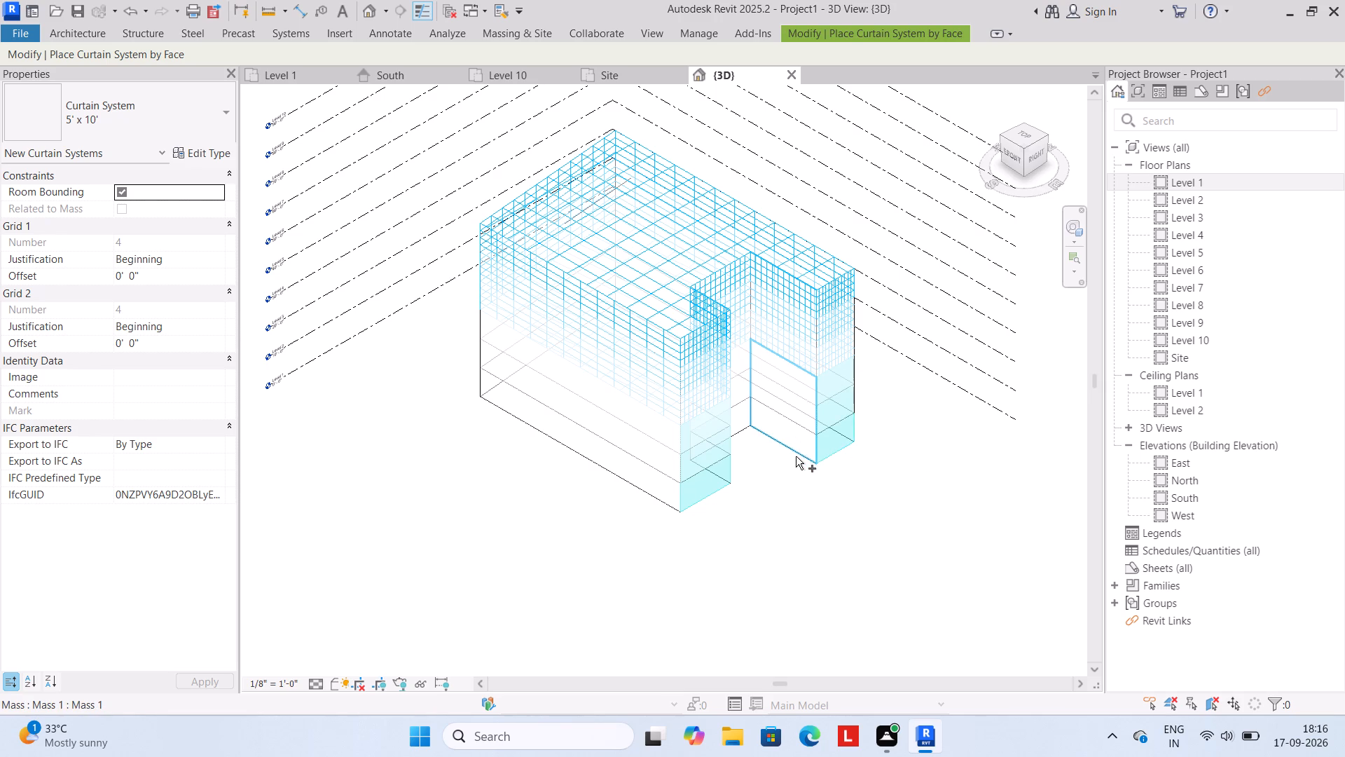
ctrl+click(796, 453)
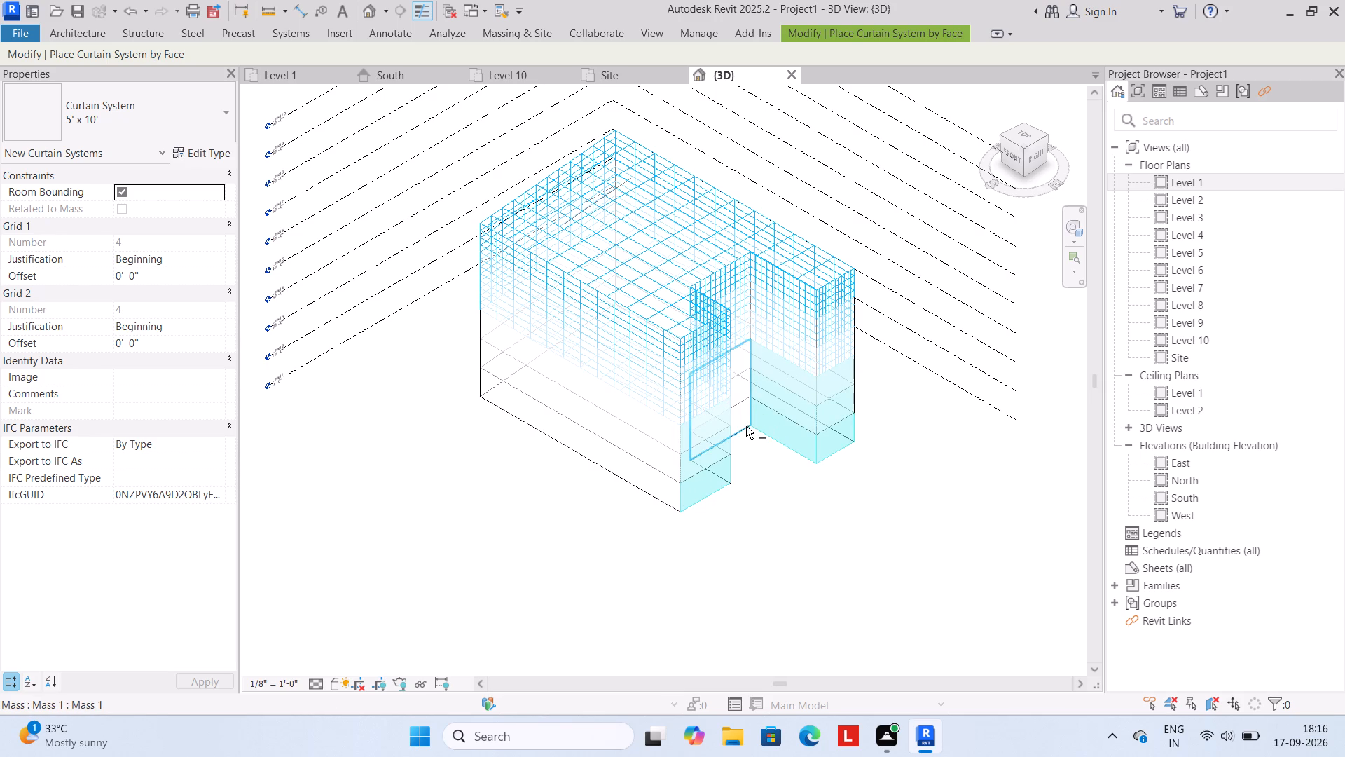
ctrl+scroll(752, 425, up, 4)
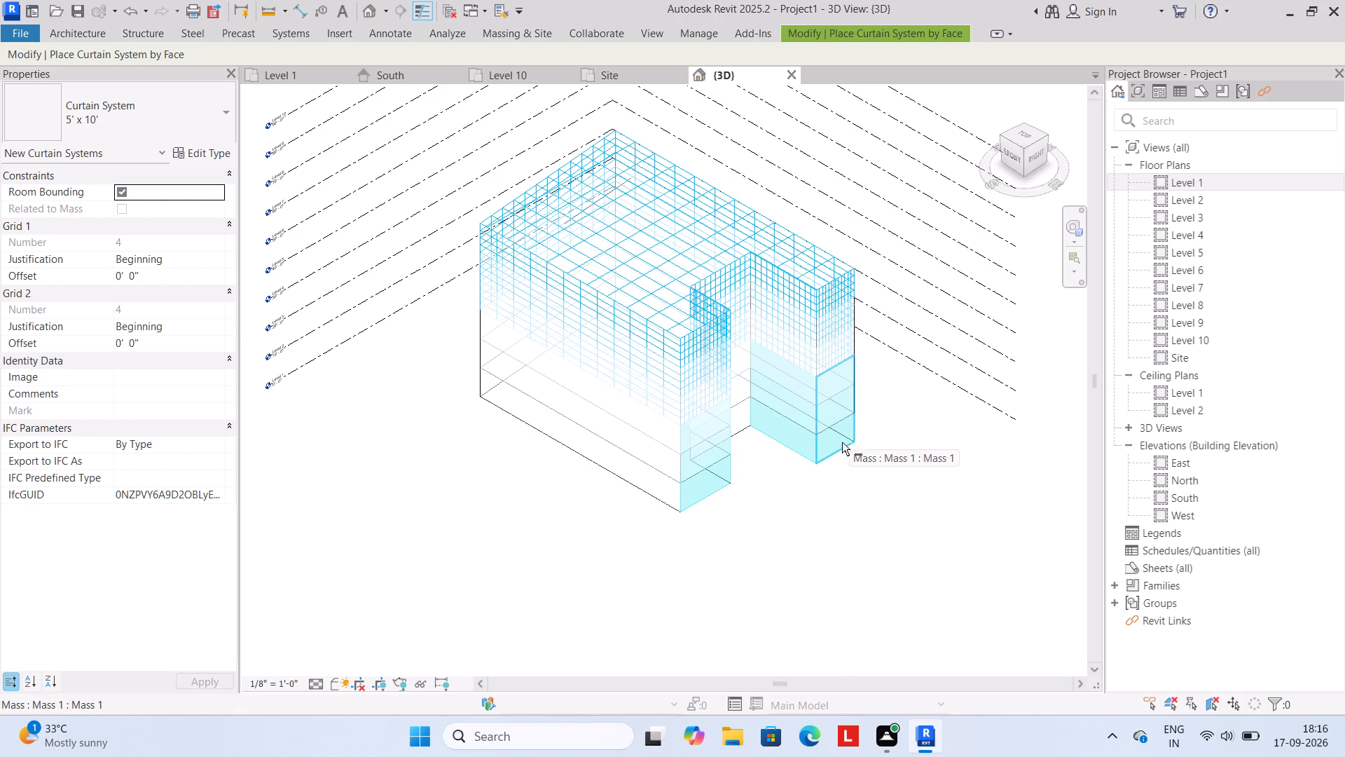
ctrl+drag(825, 450, 841, 446)
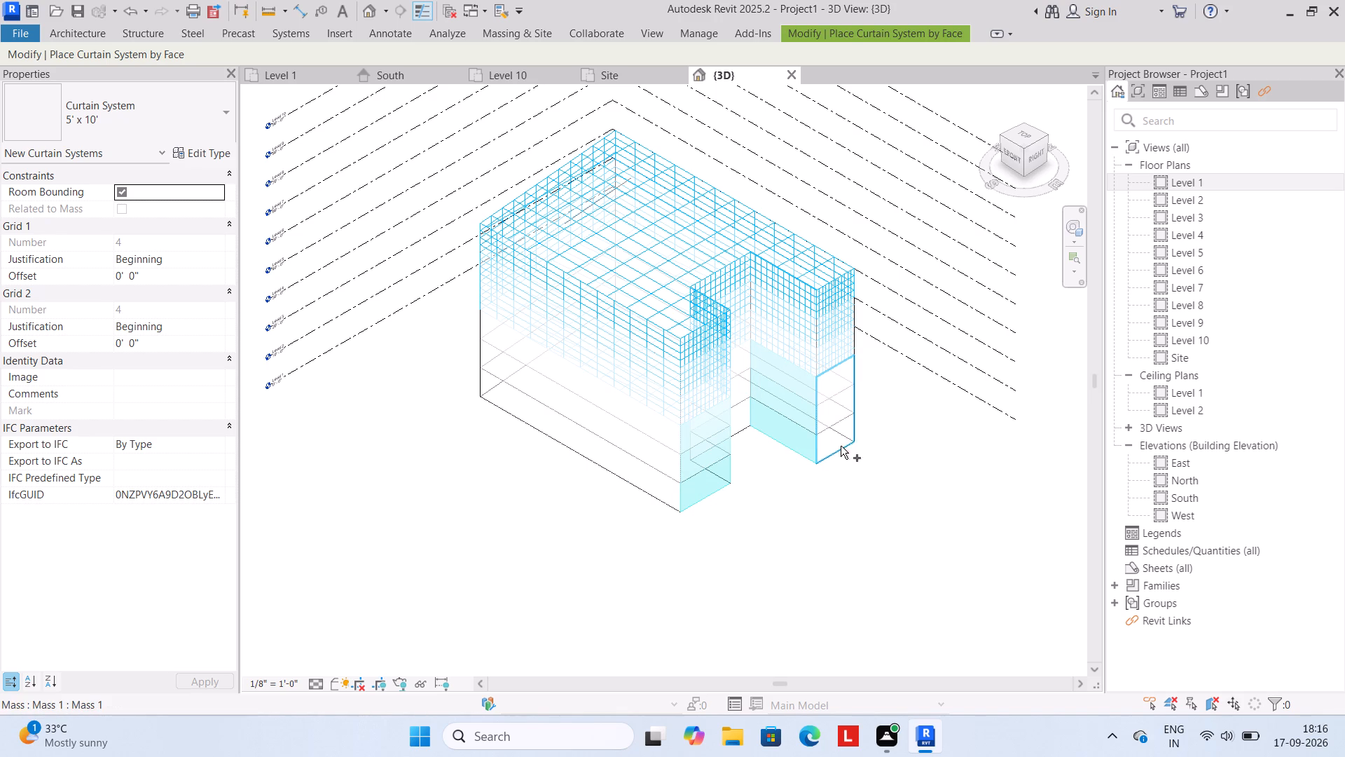
ctrl+drag(841, 446, 856, 441)
ctrl+click(839, 449)
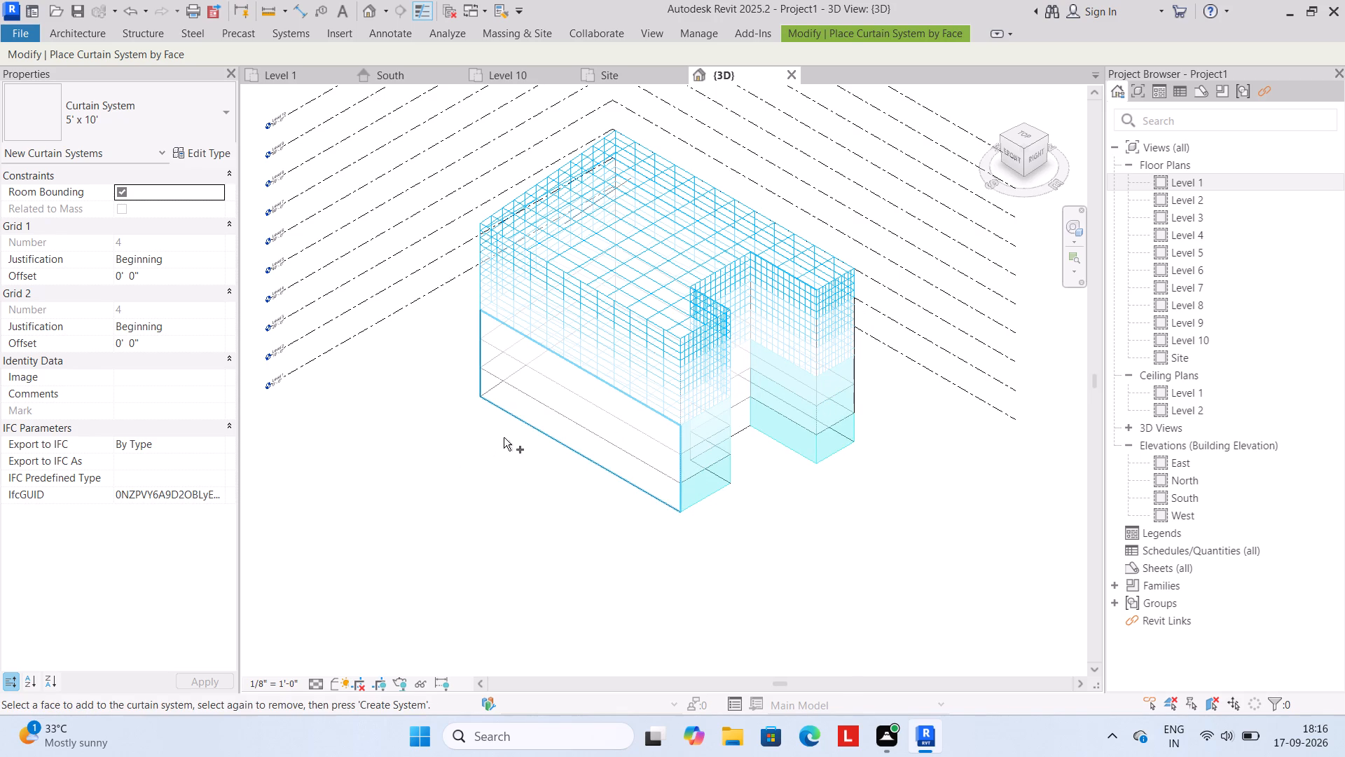
ctrl+click(524, 422)
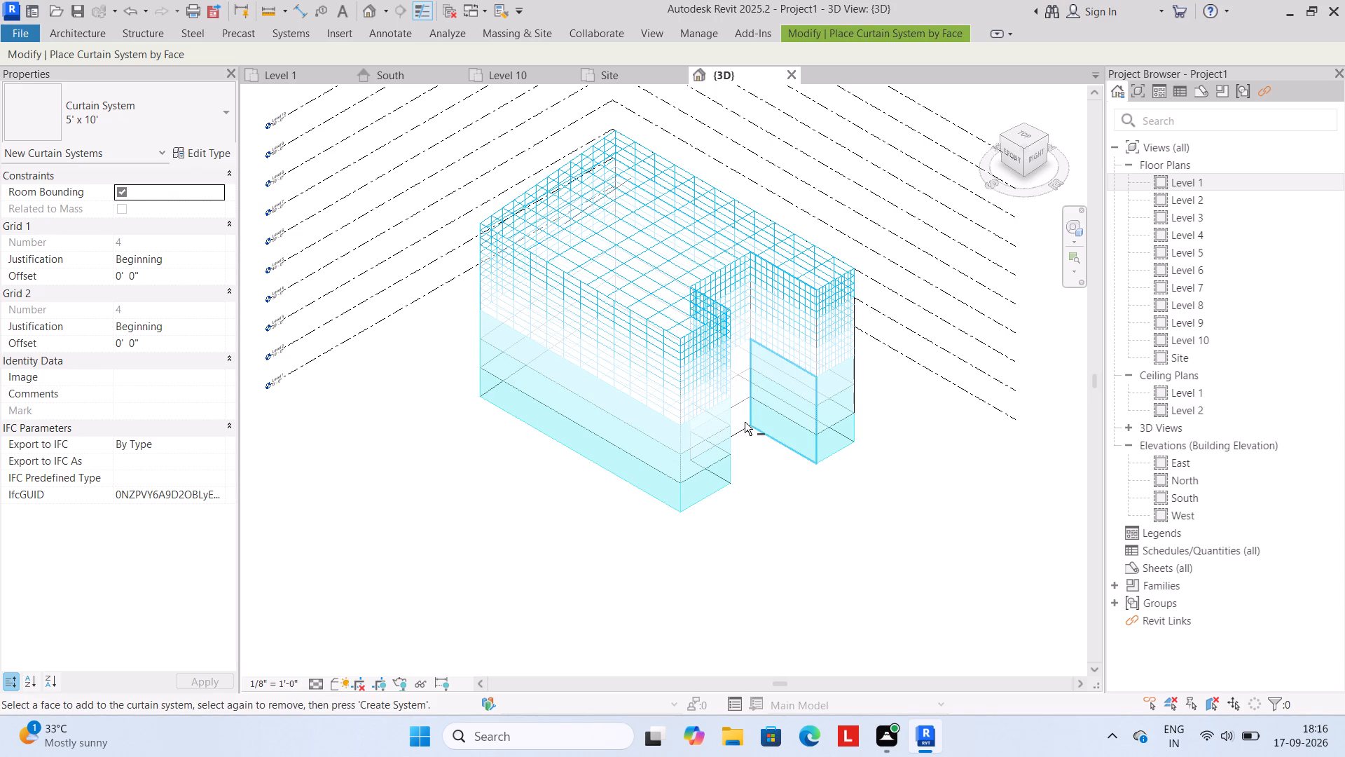
ctrl+scroll(745, 422, up, 16)
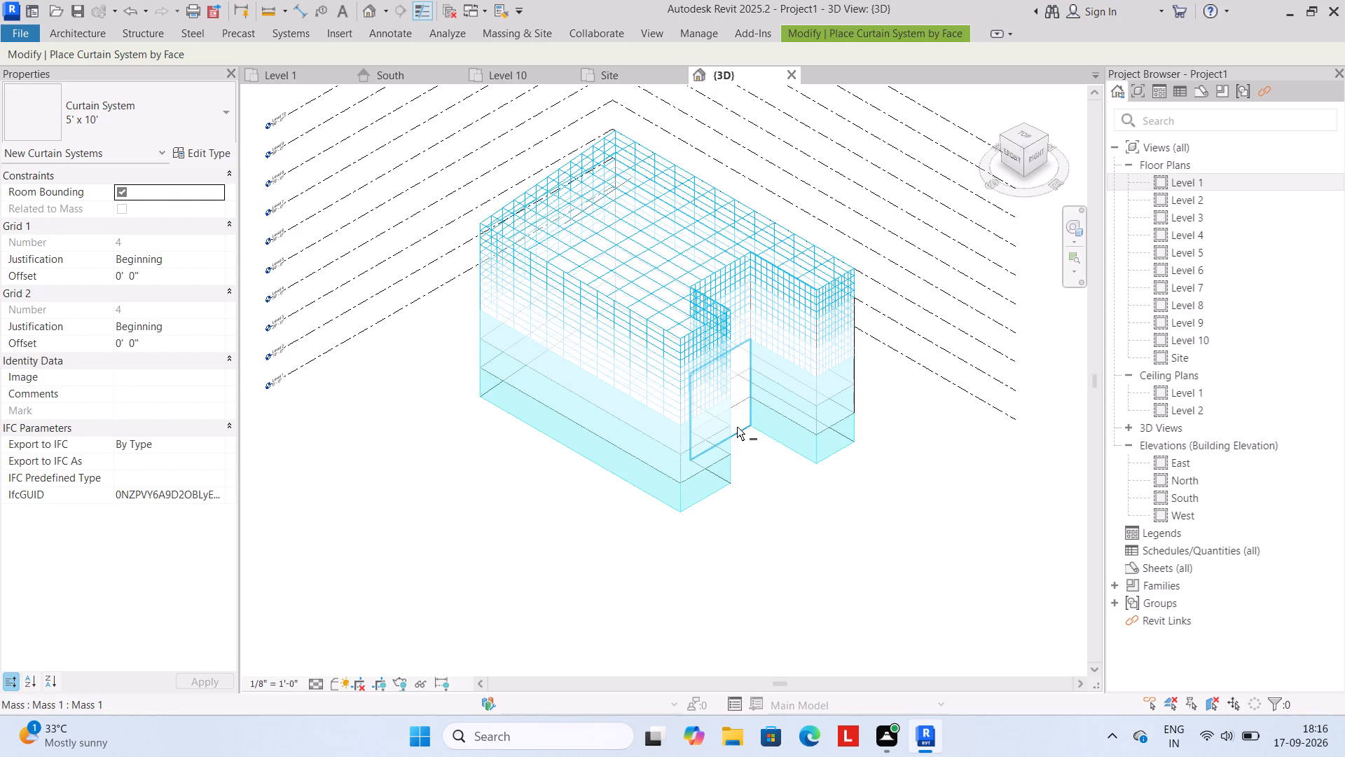
ctrl+click(747, 427)
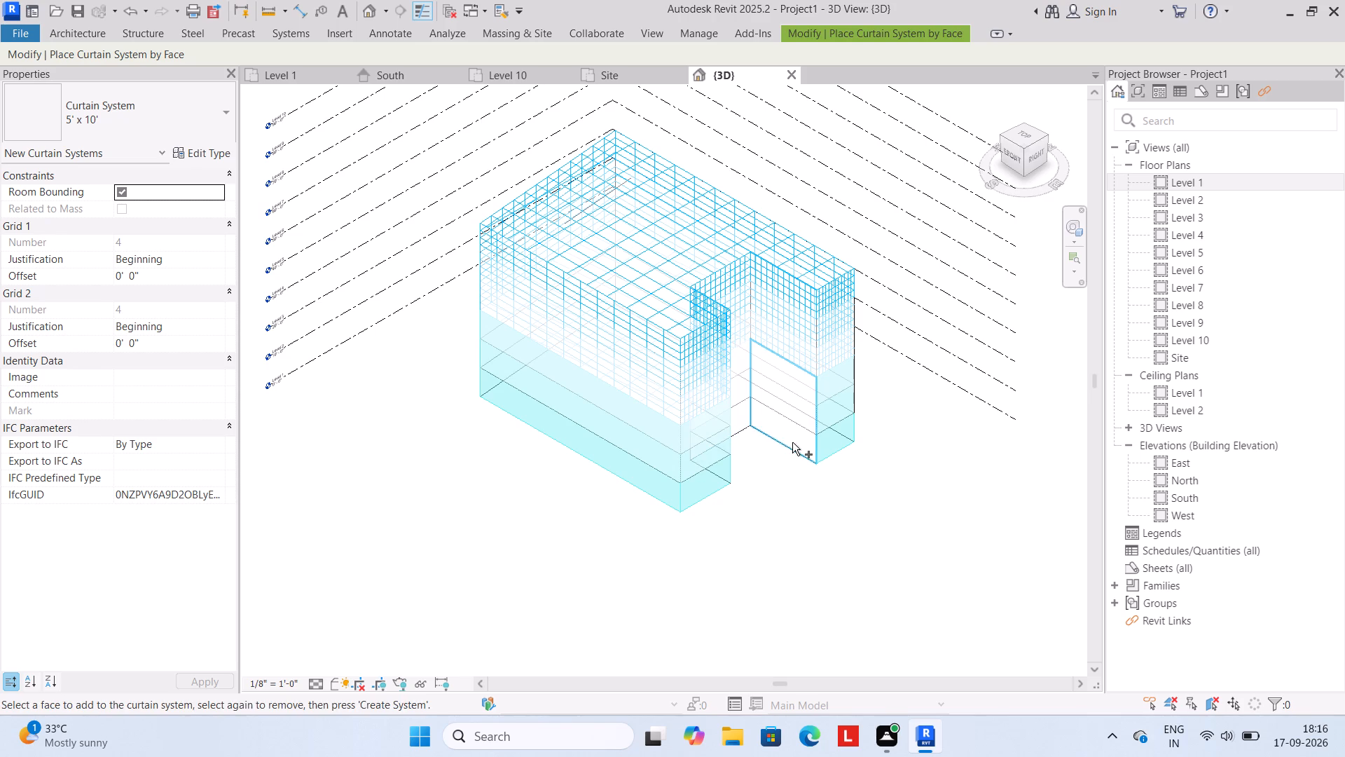
ctrl+click(792, 442)
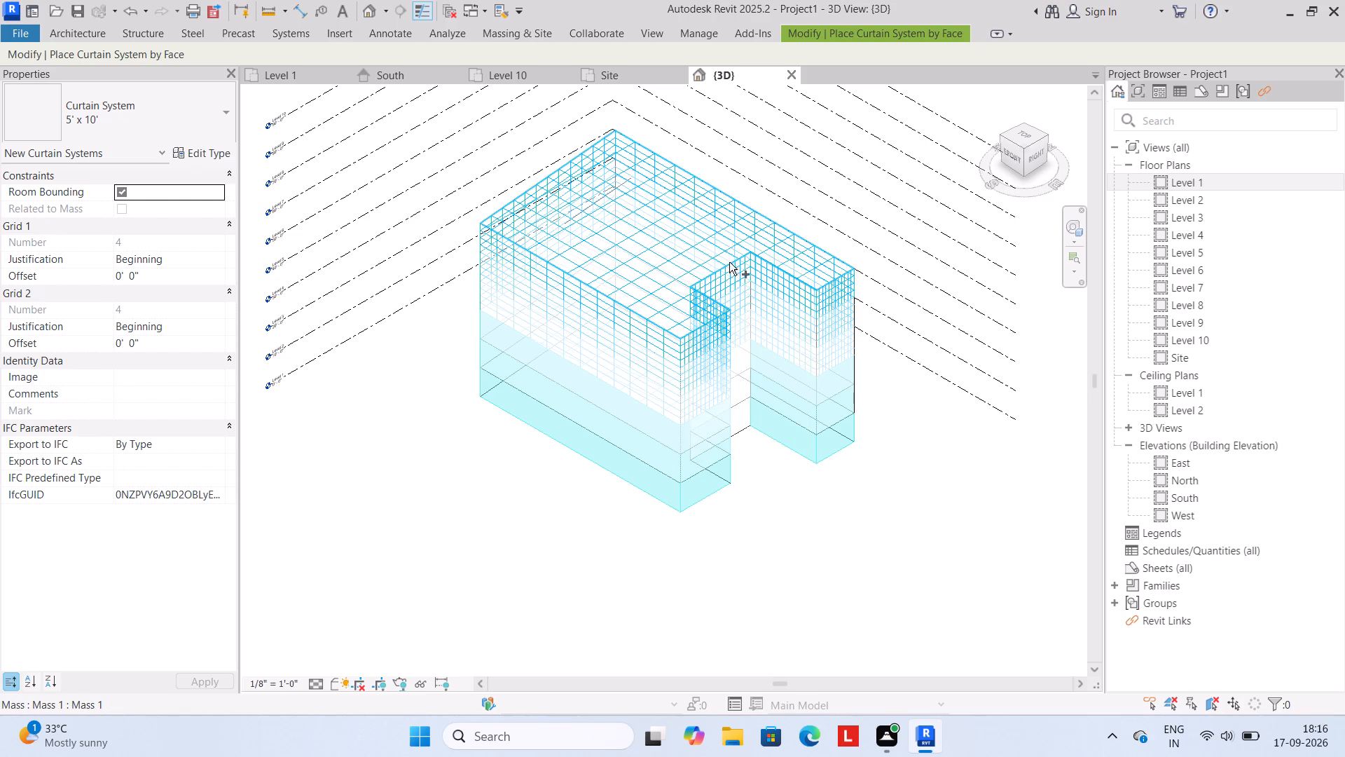
ctrl+click(719, 261)
ctrl+click(679, 381)
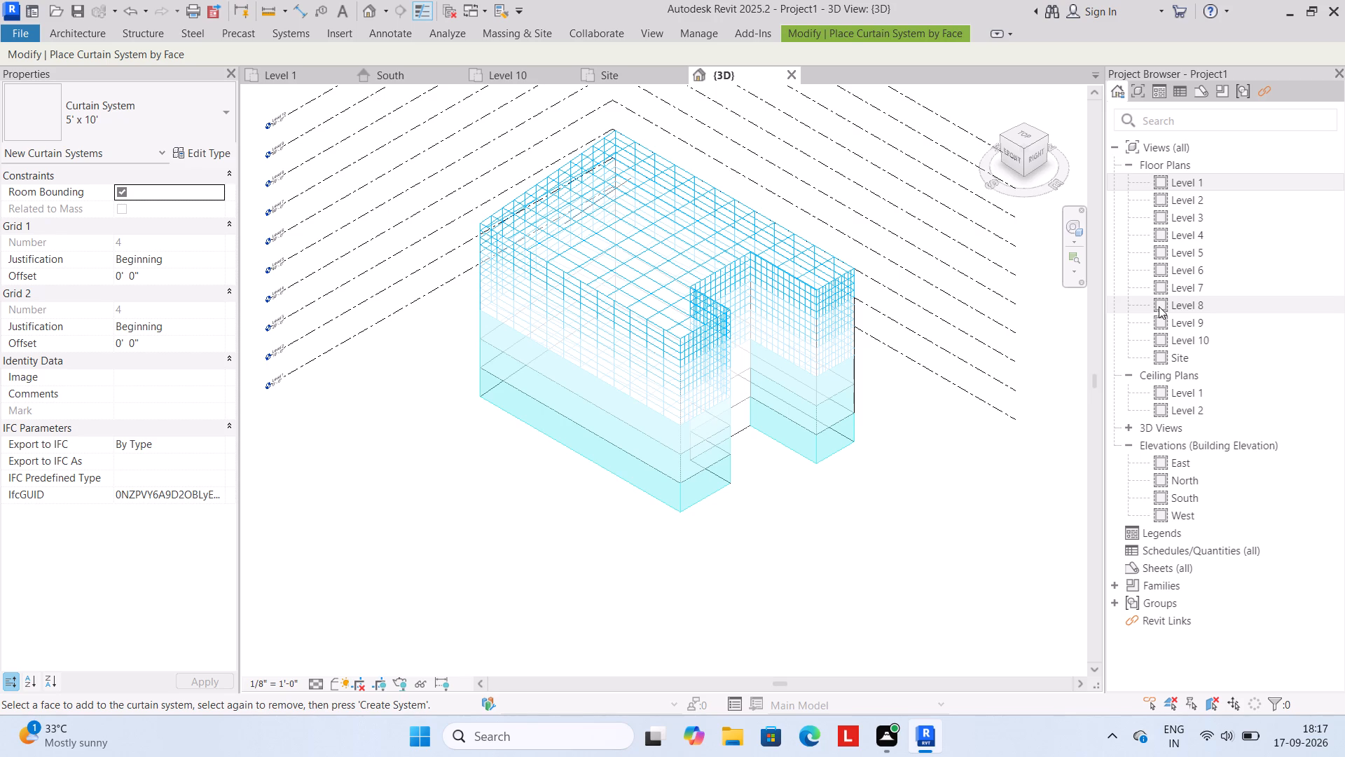
click(860, 33)
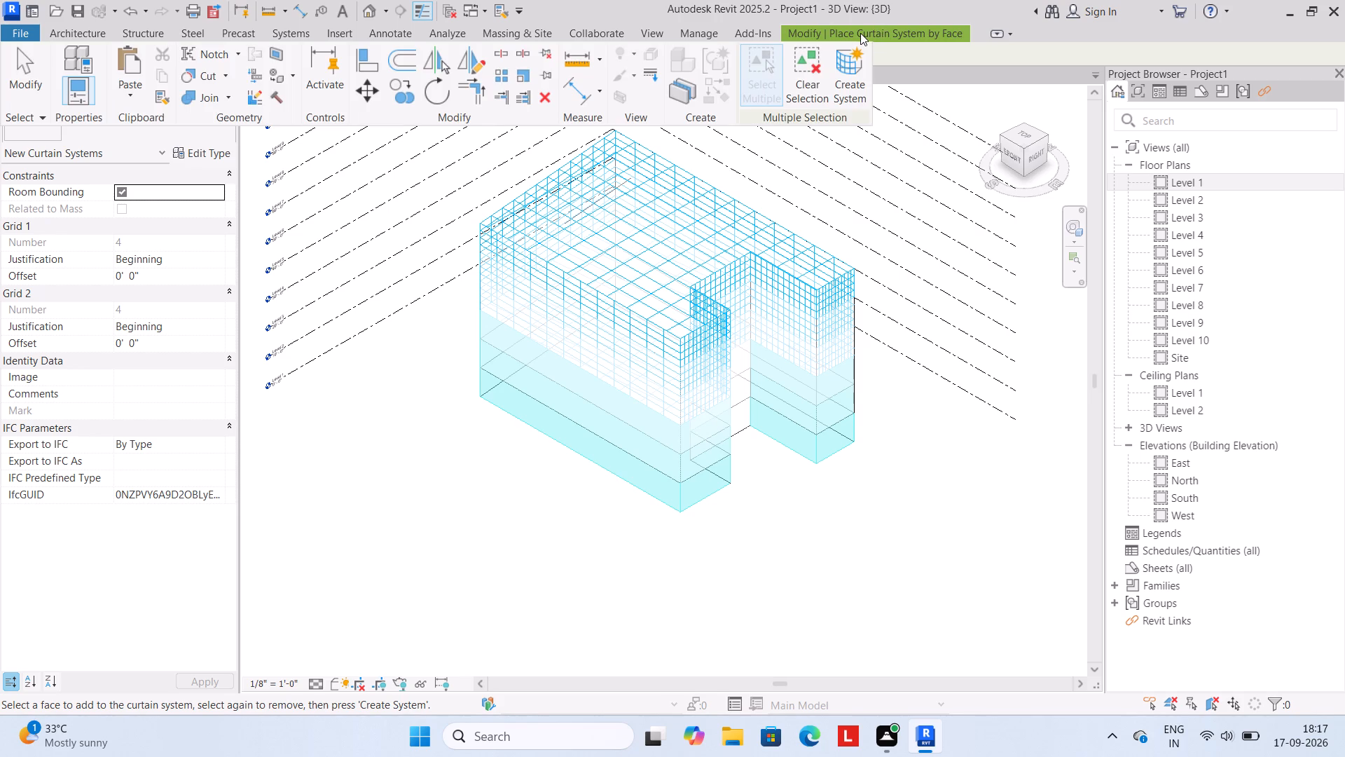
click(858, 67)
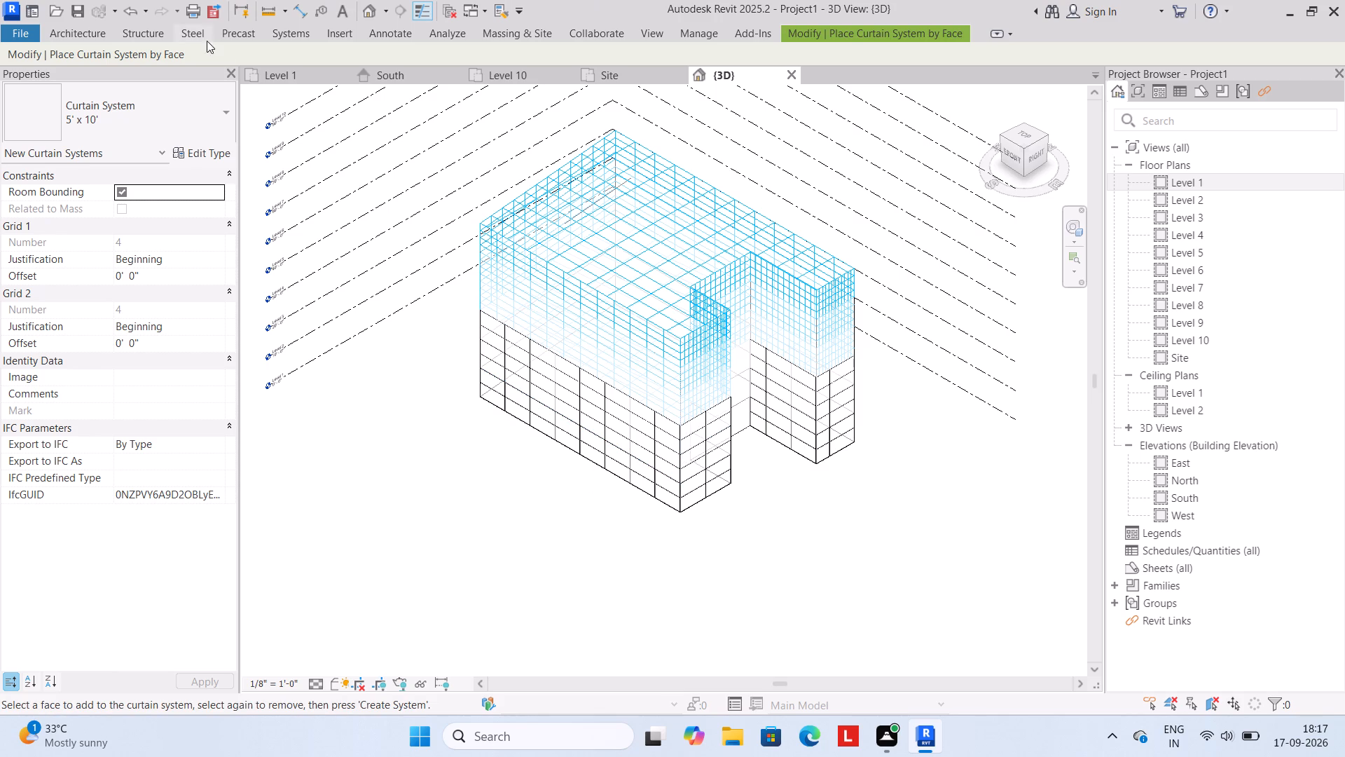
Place 2.5" x 5" rectangular mullions on all grid lines of the long south face, both east ends and the notch's south-facing wall.
click(526, 429)
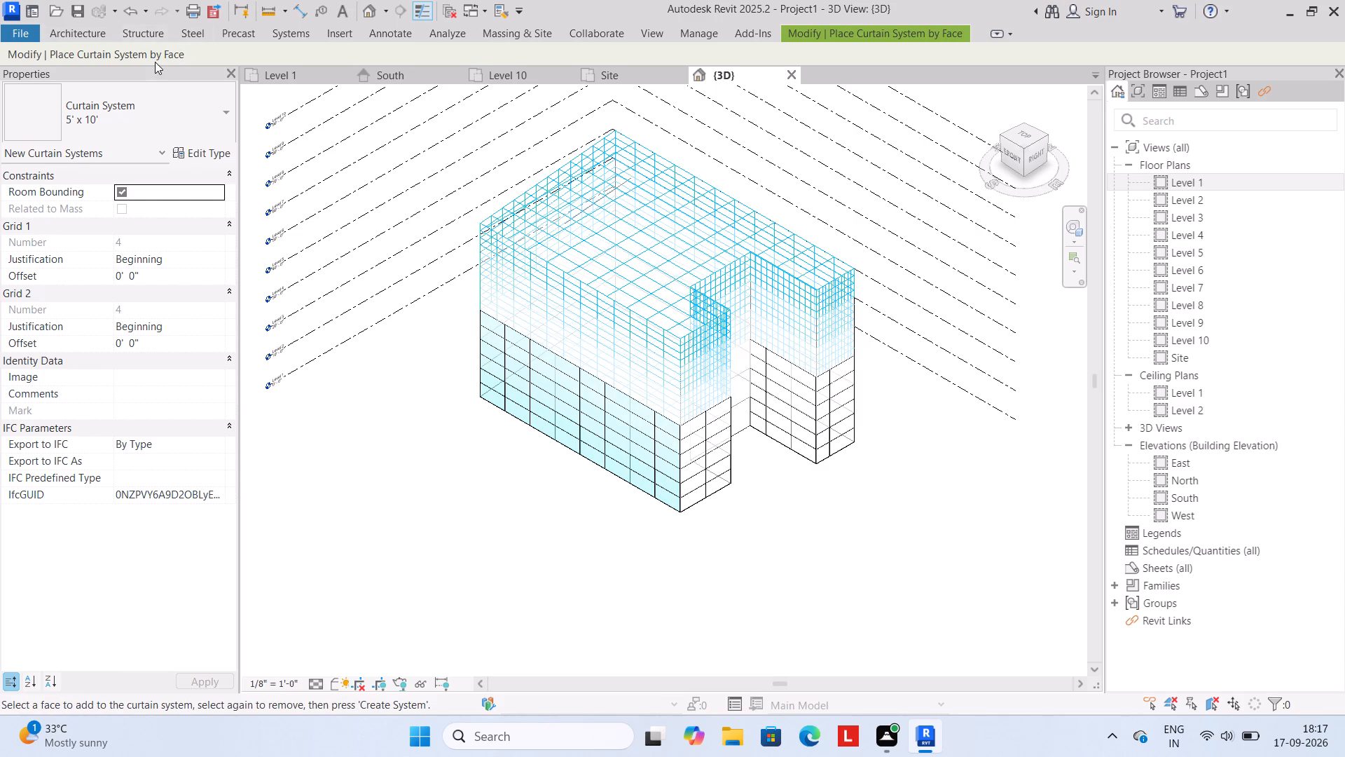
click(72, 29)
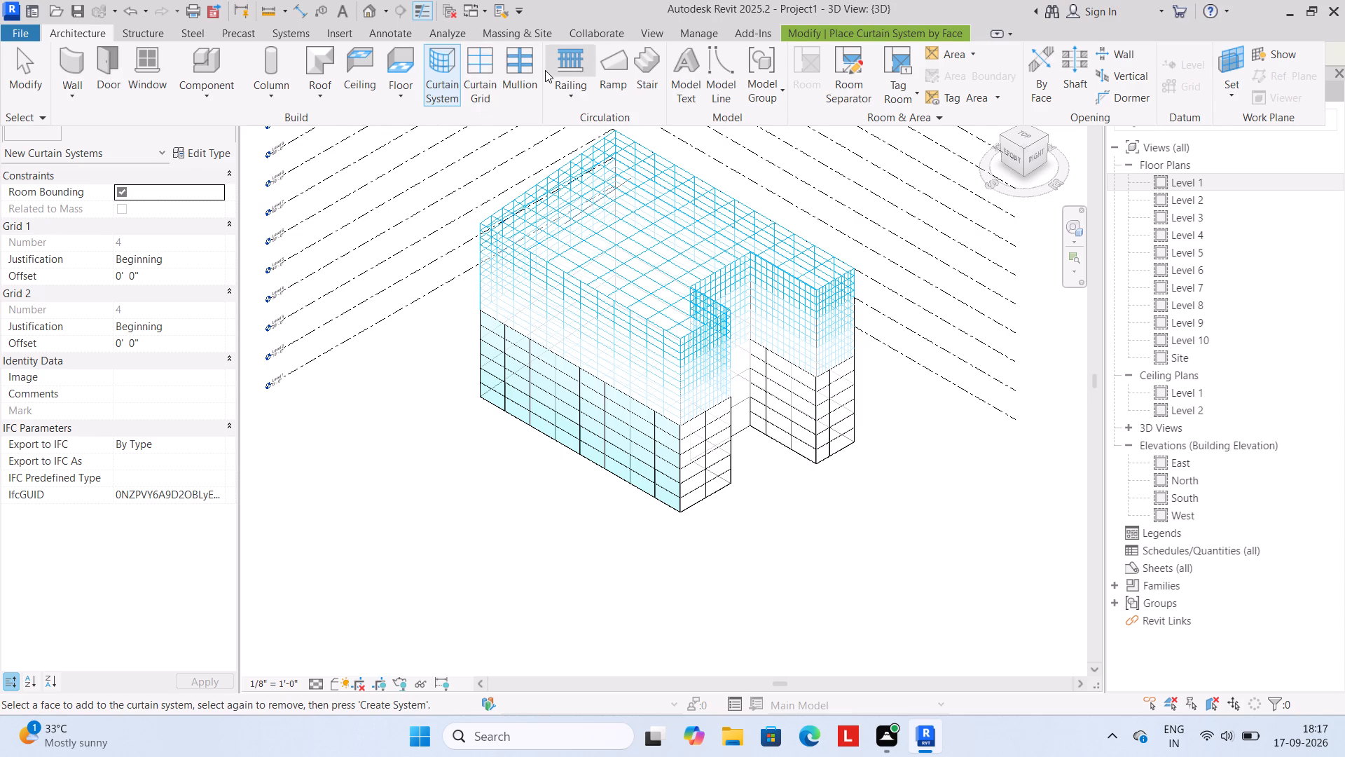
click(509, 75)
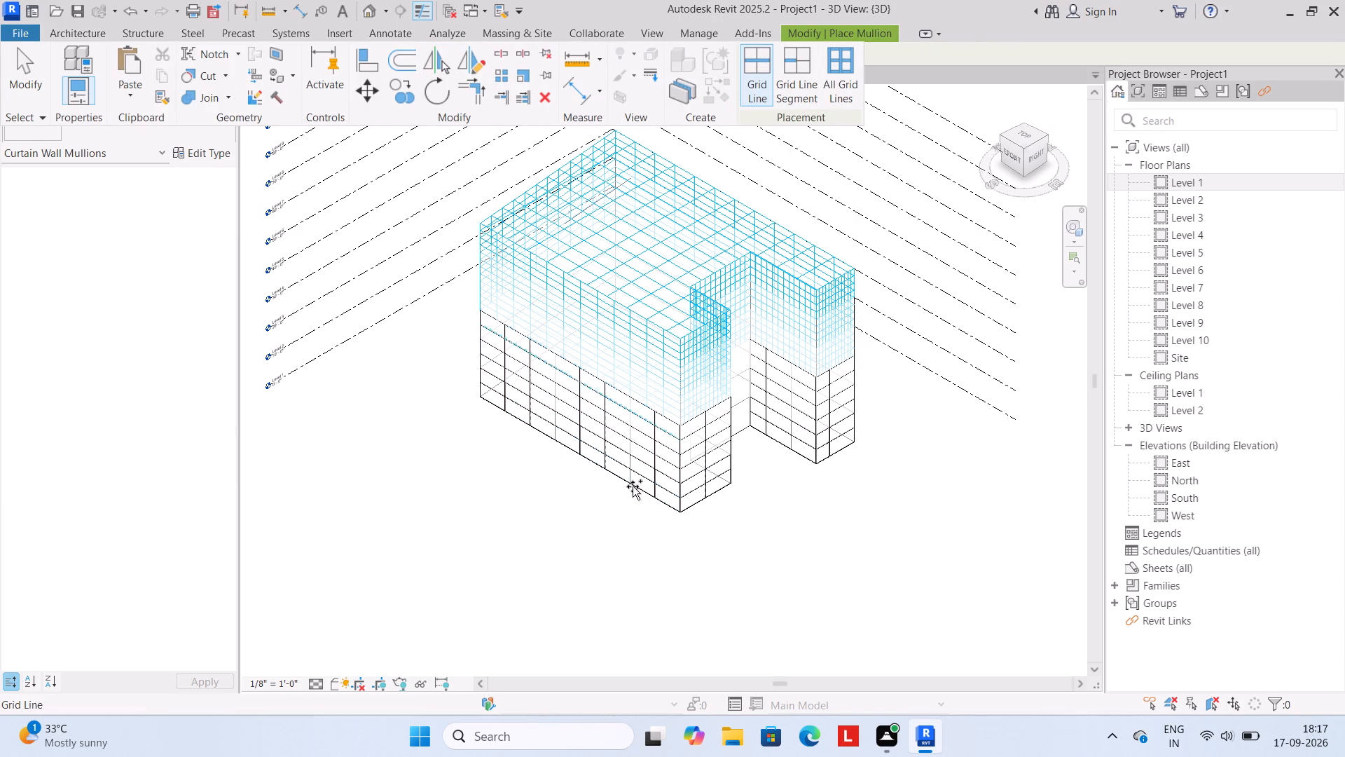
click(816, 28)
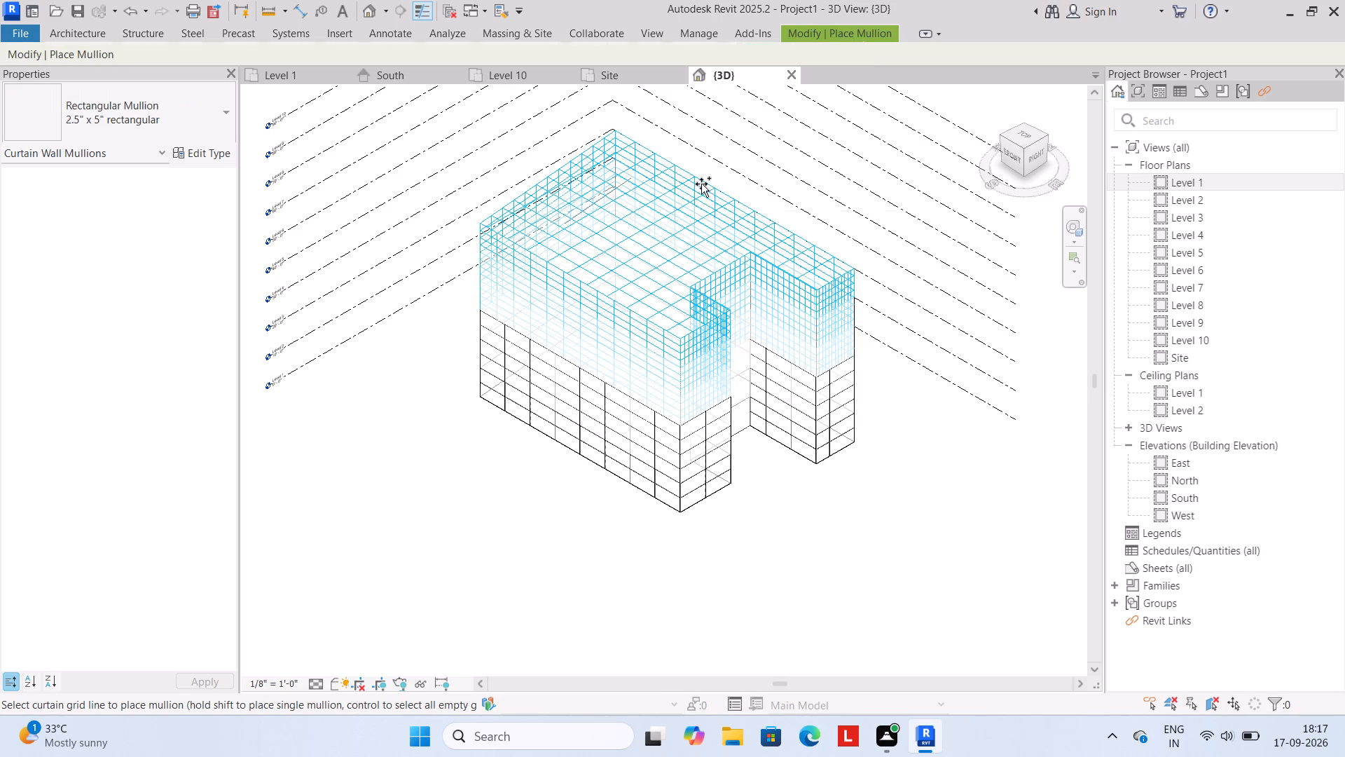
click(807, 29)
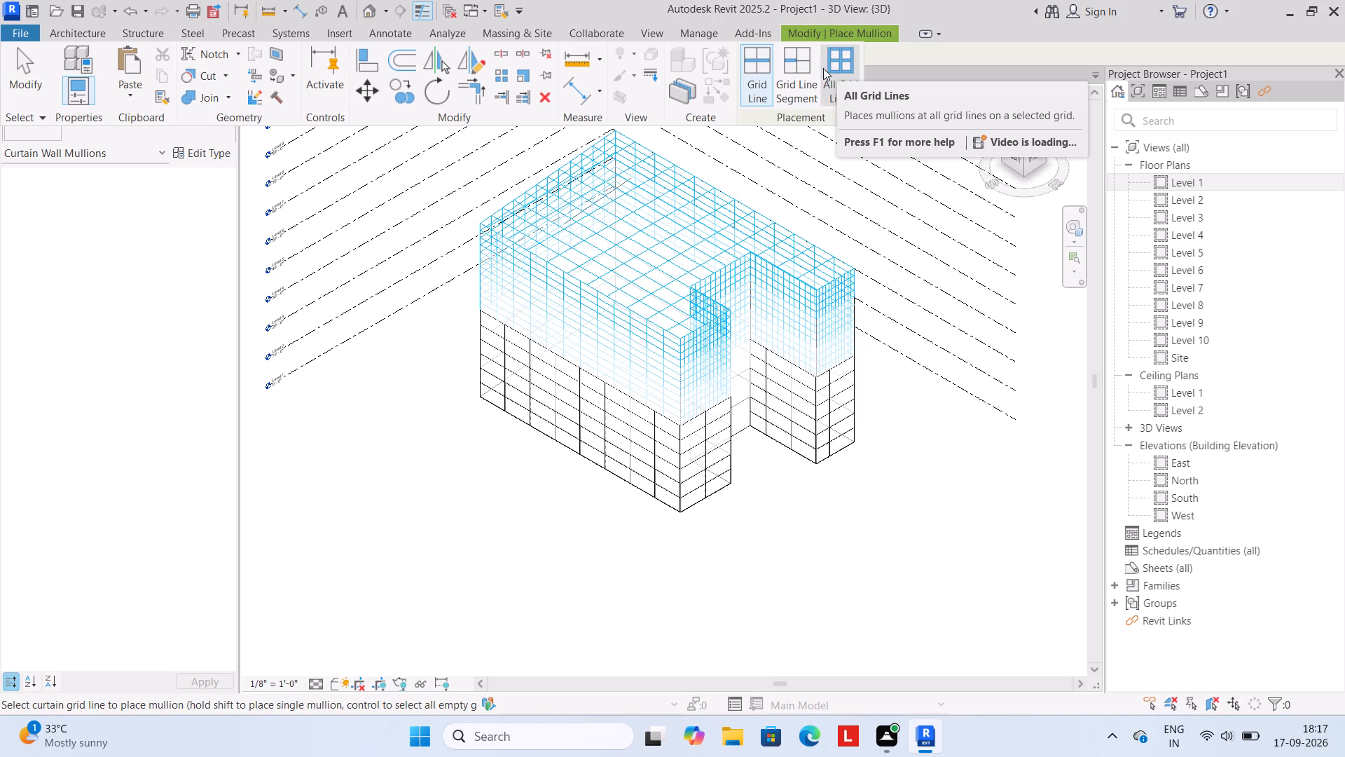
click(852, 69)
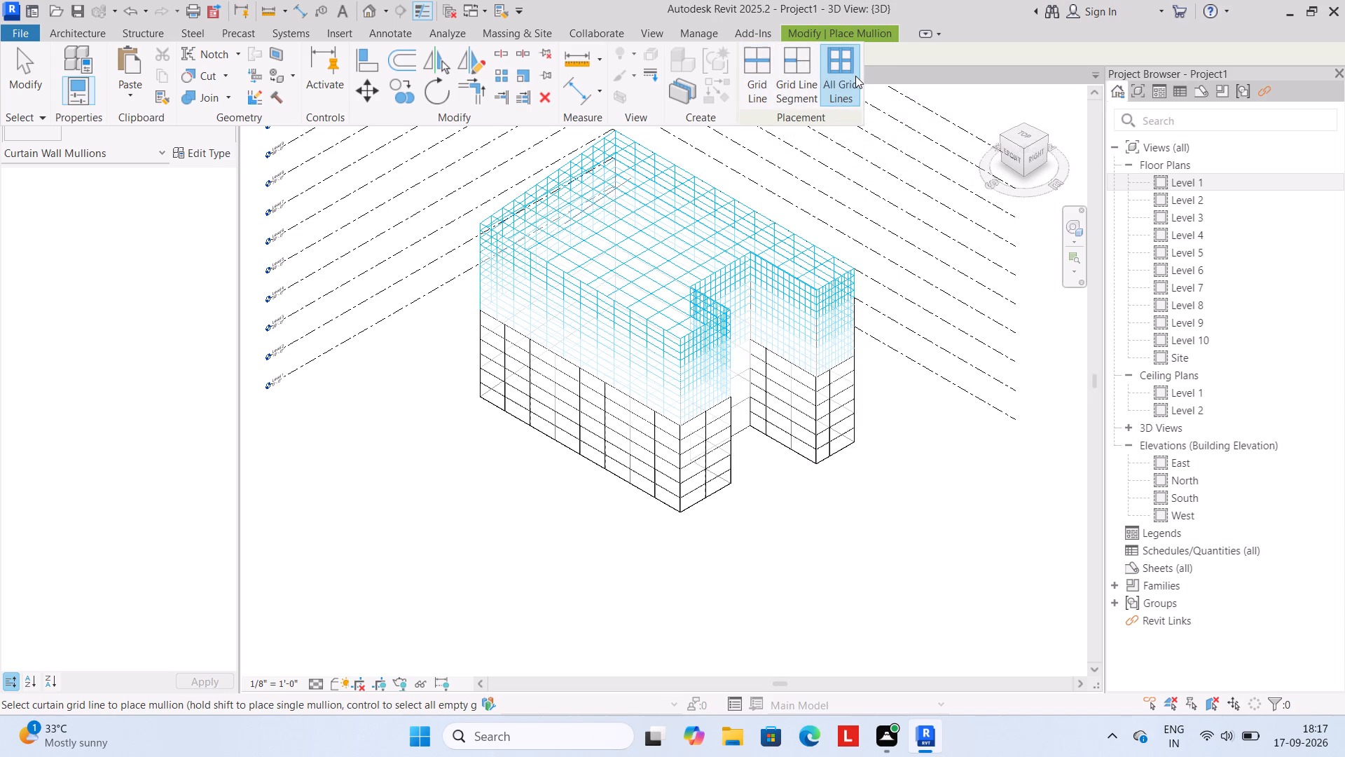
click(674, 511)
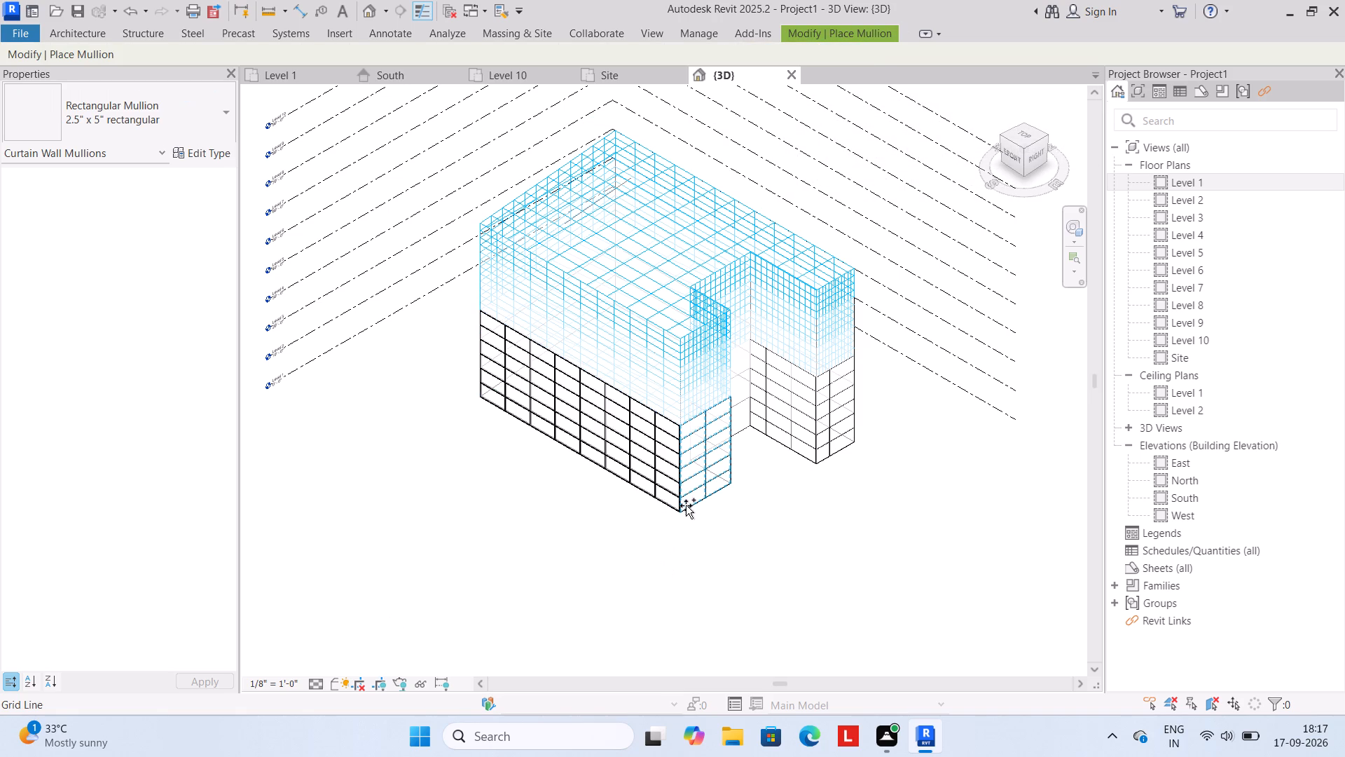
ctrl+click(696, 500)
click(808, 455)
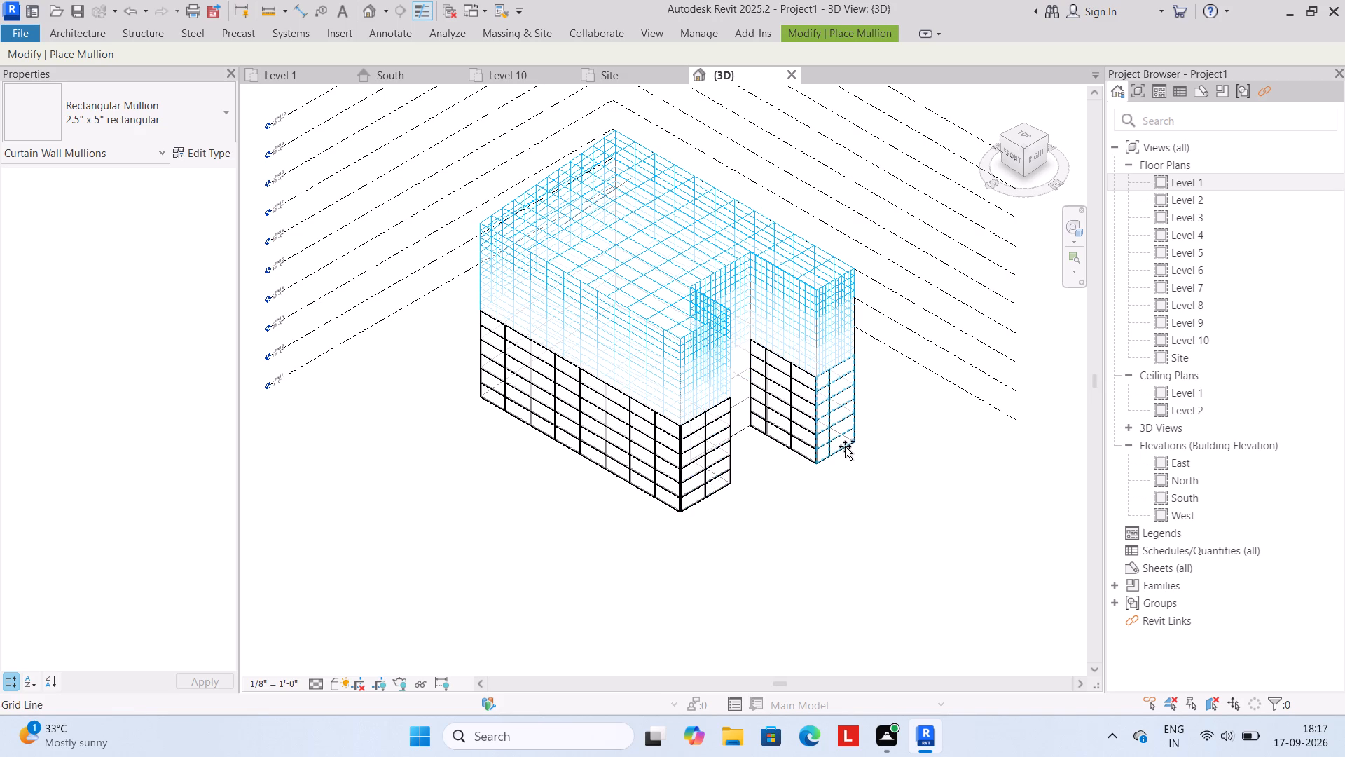
click(846, 446)
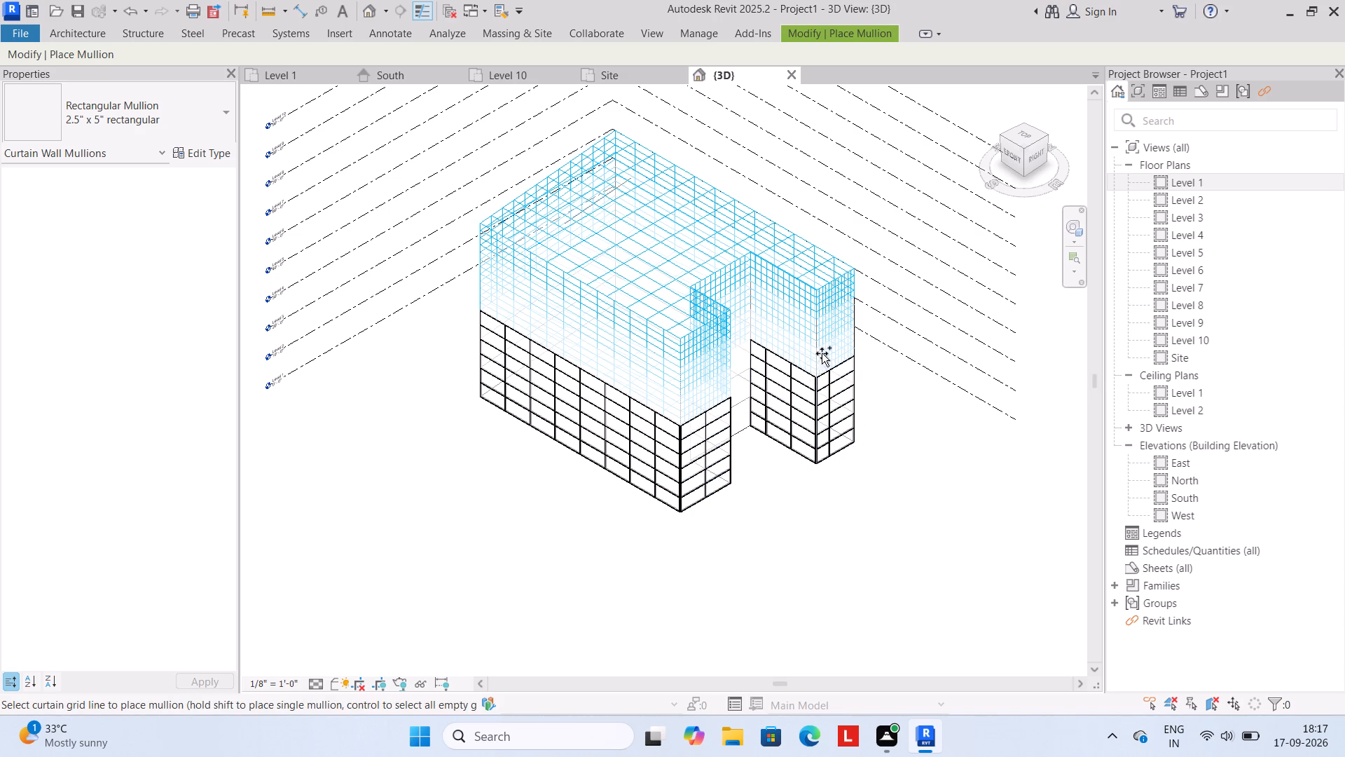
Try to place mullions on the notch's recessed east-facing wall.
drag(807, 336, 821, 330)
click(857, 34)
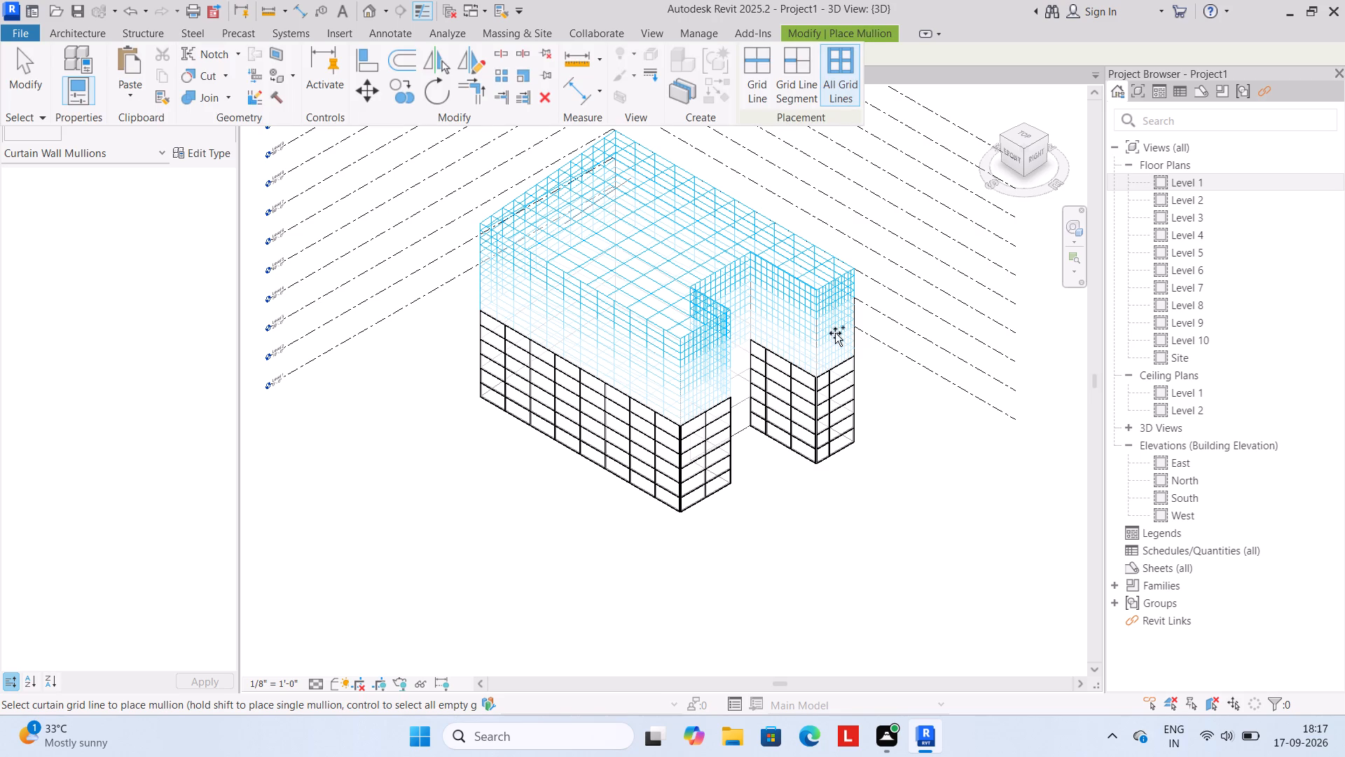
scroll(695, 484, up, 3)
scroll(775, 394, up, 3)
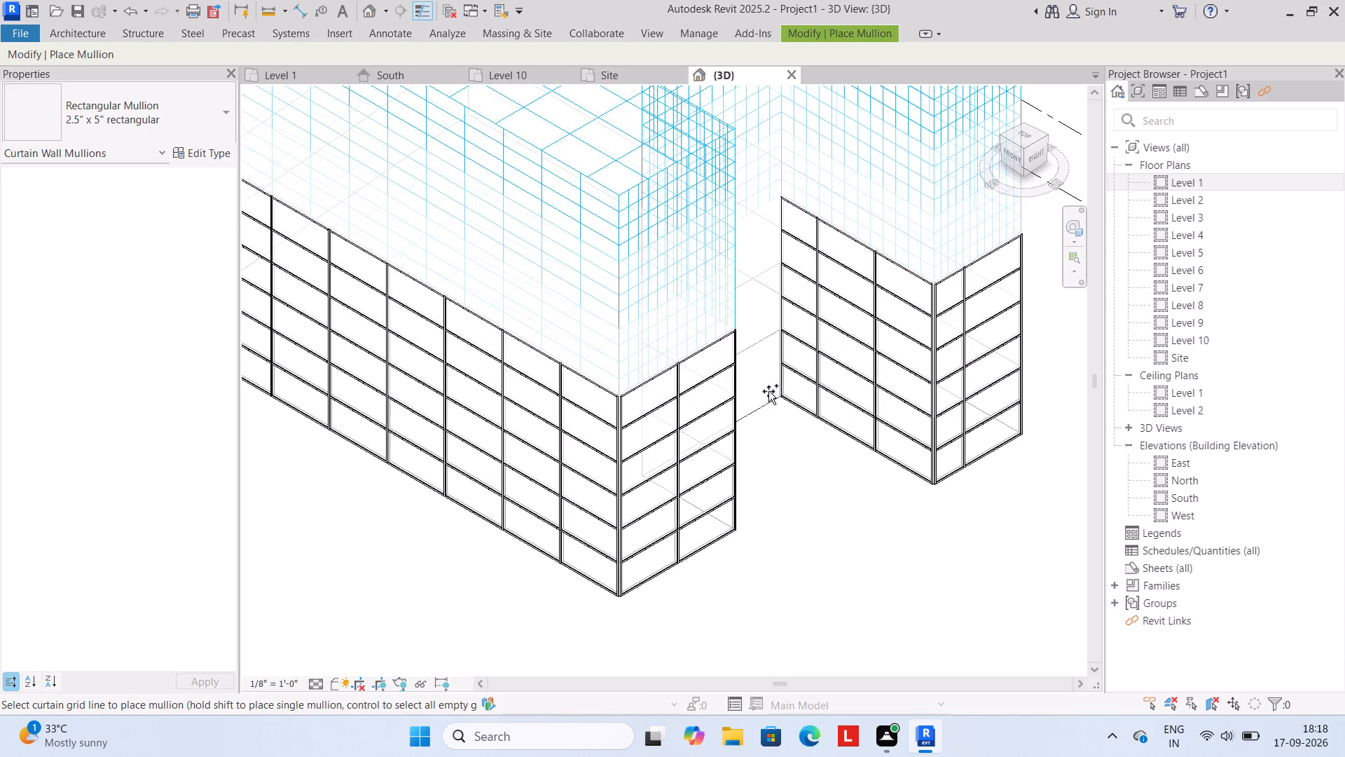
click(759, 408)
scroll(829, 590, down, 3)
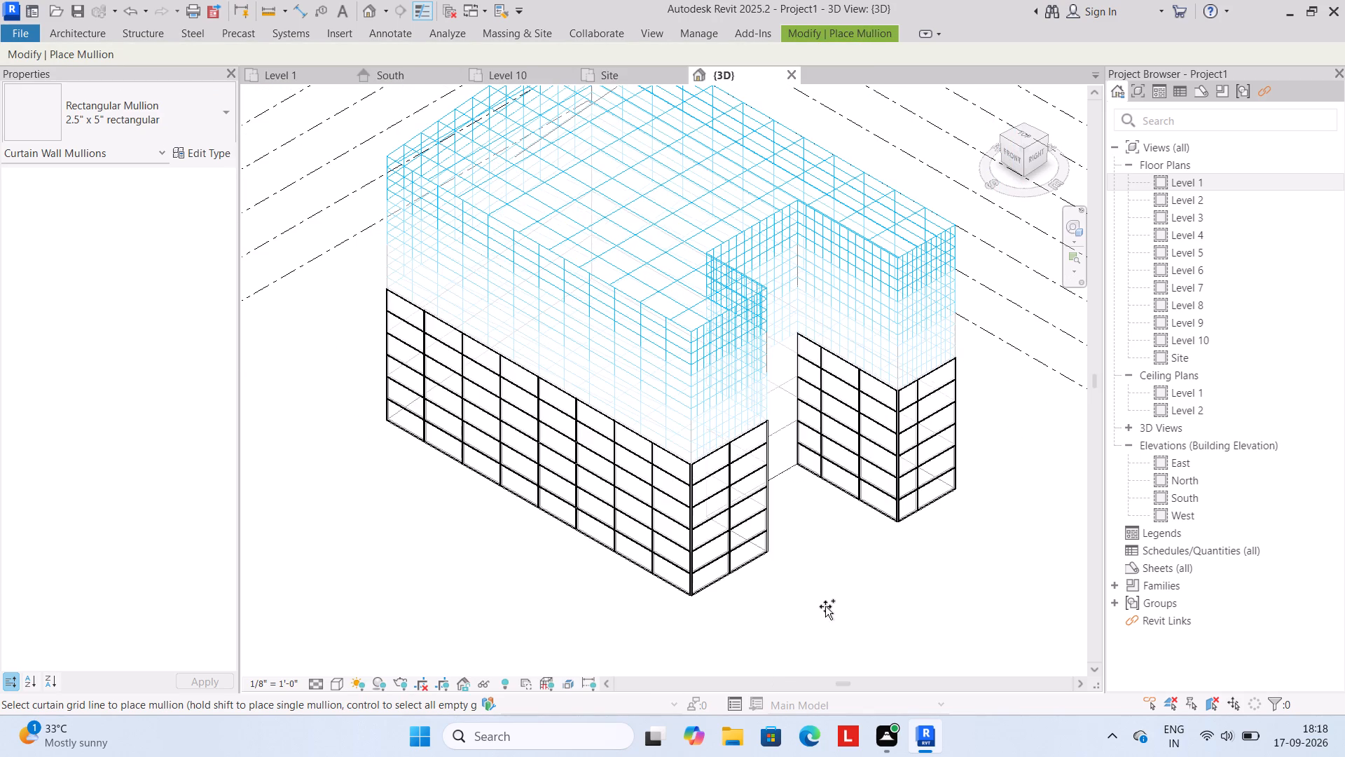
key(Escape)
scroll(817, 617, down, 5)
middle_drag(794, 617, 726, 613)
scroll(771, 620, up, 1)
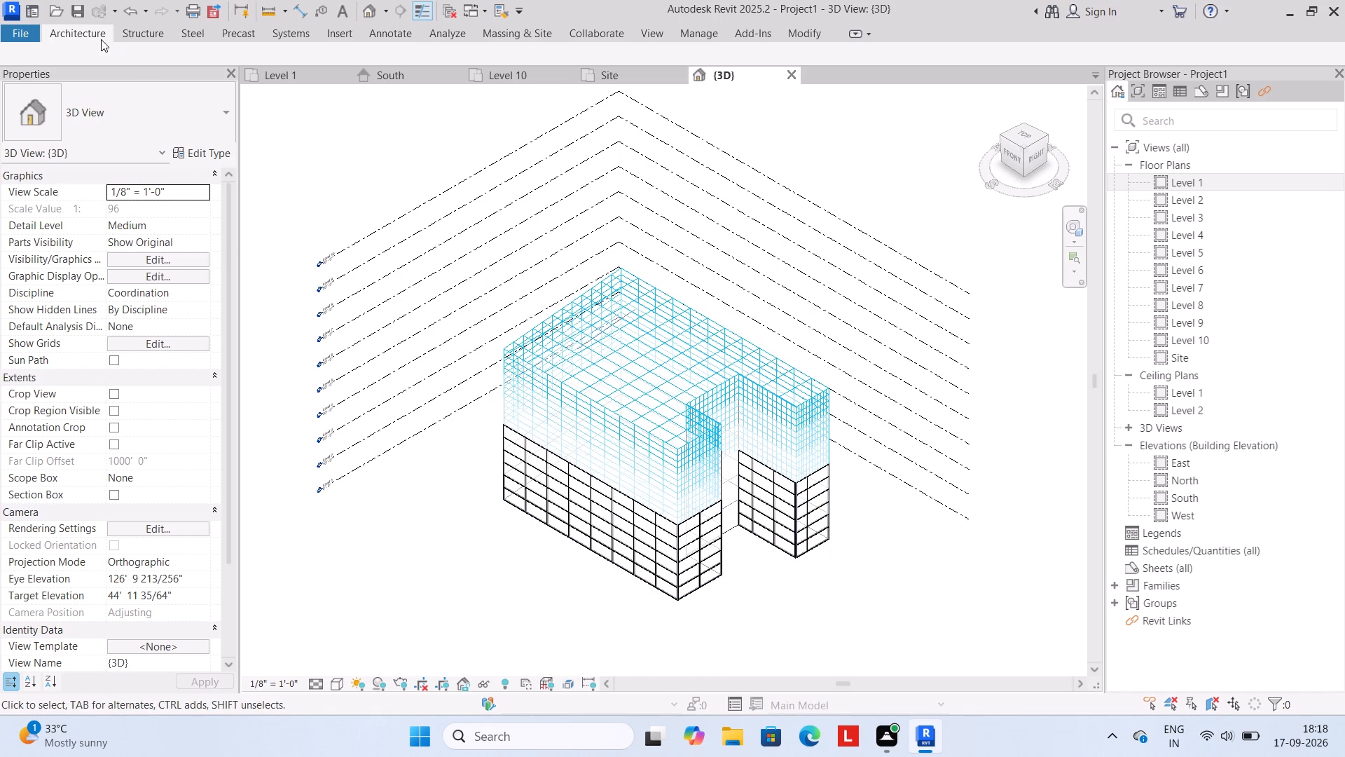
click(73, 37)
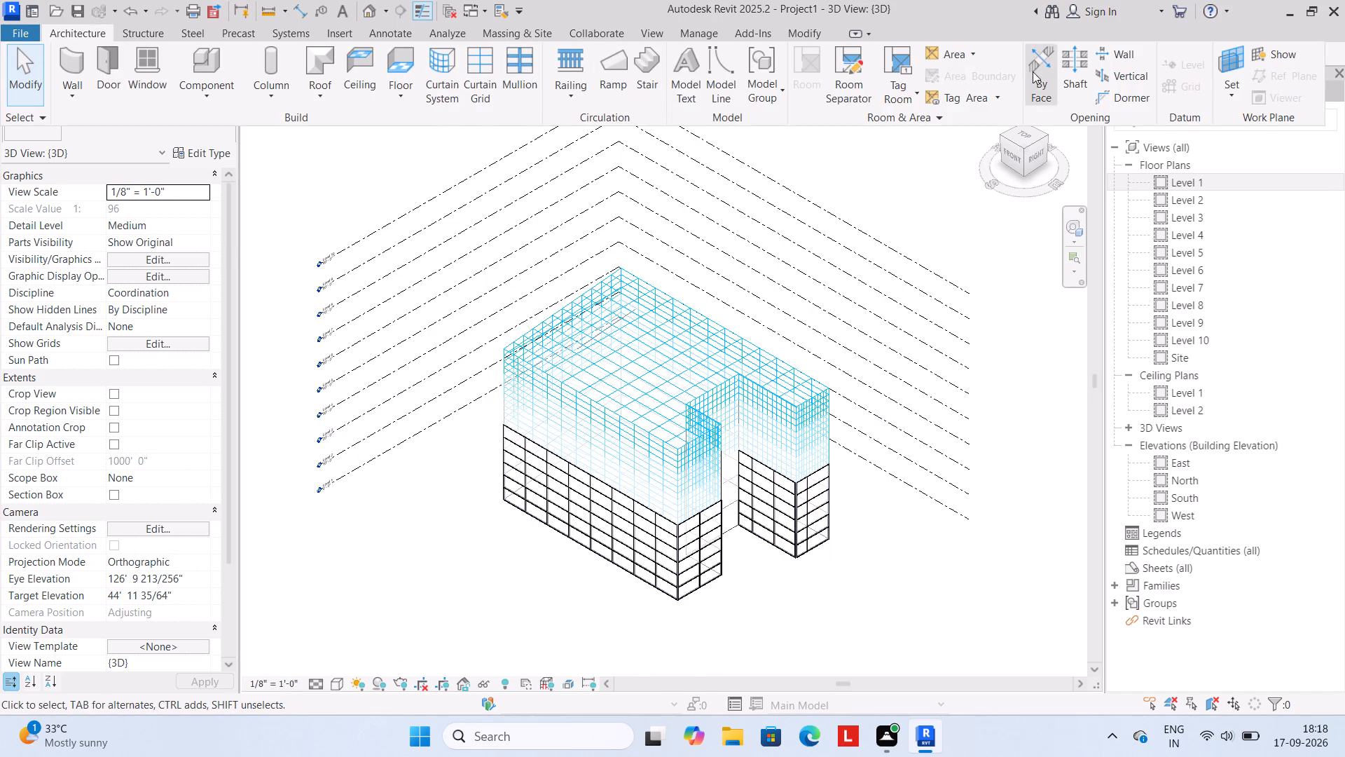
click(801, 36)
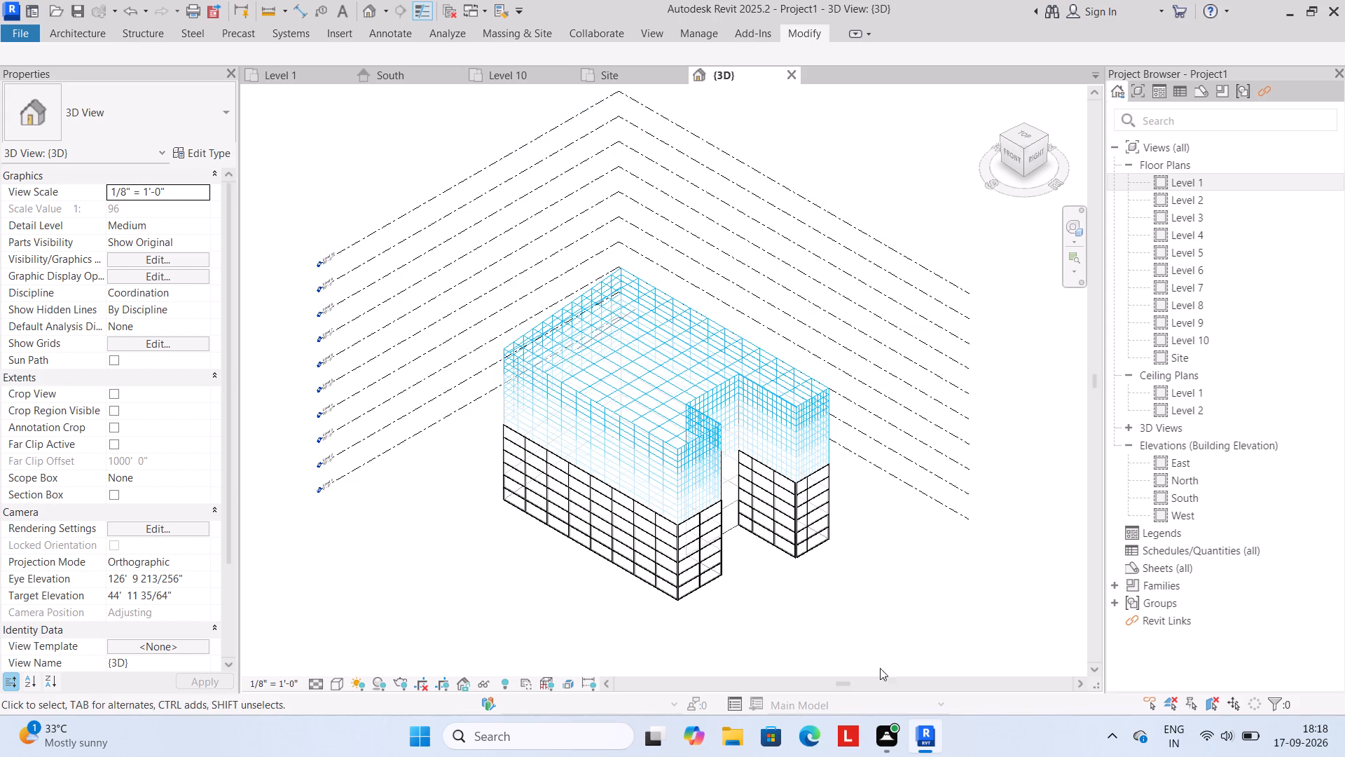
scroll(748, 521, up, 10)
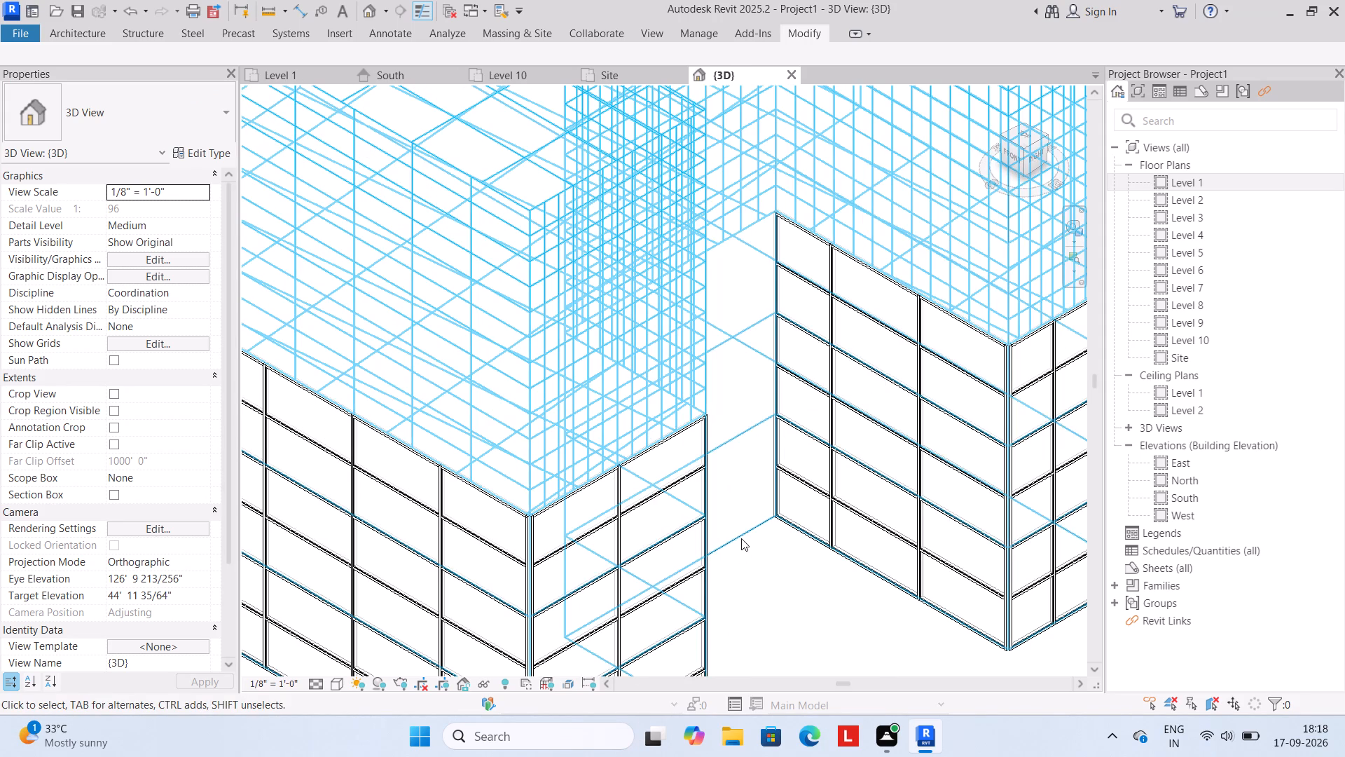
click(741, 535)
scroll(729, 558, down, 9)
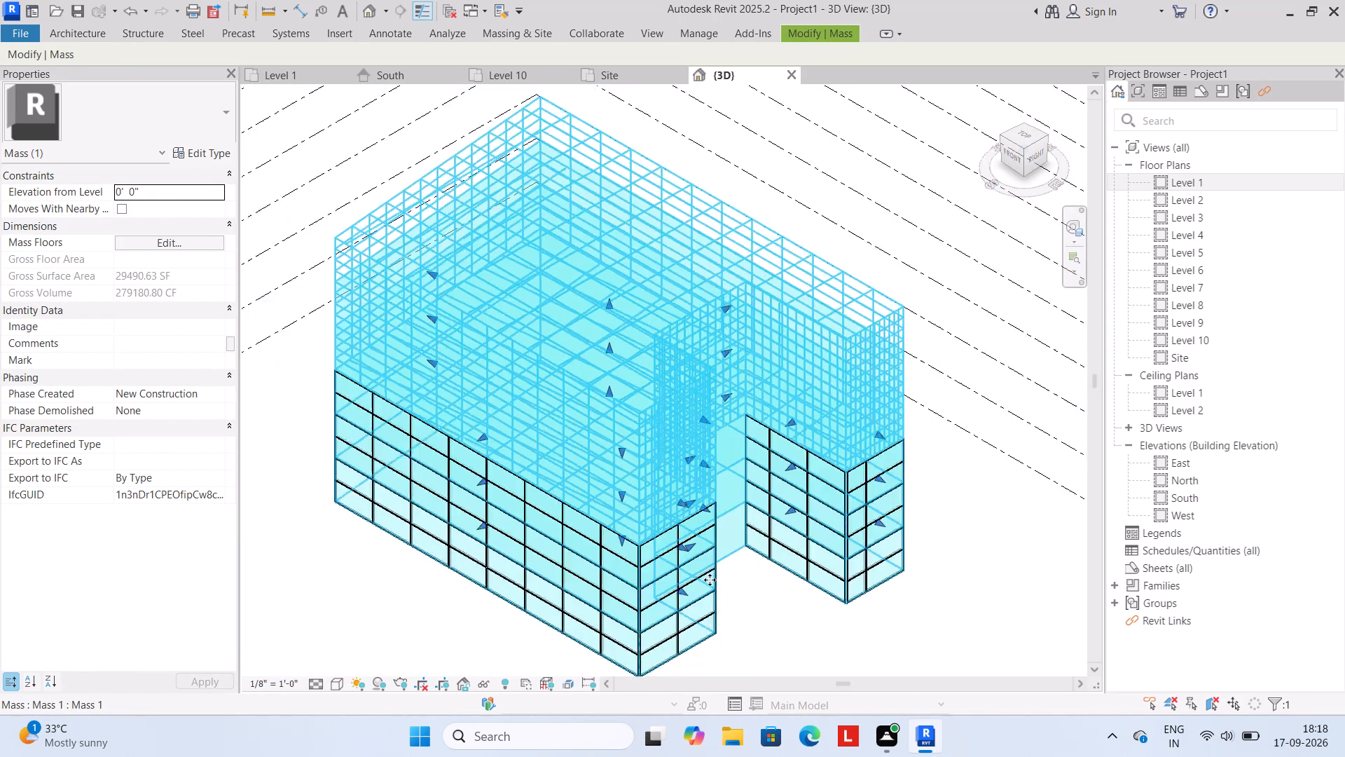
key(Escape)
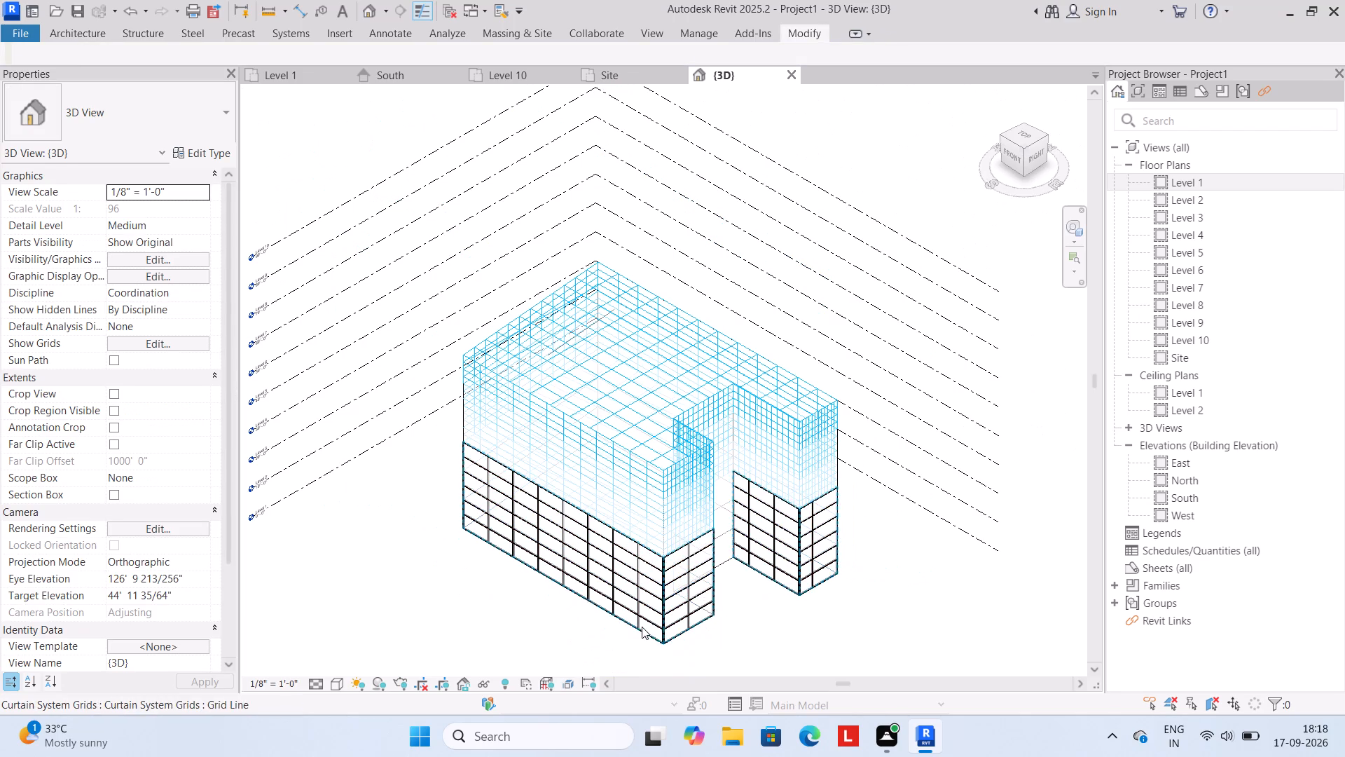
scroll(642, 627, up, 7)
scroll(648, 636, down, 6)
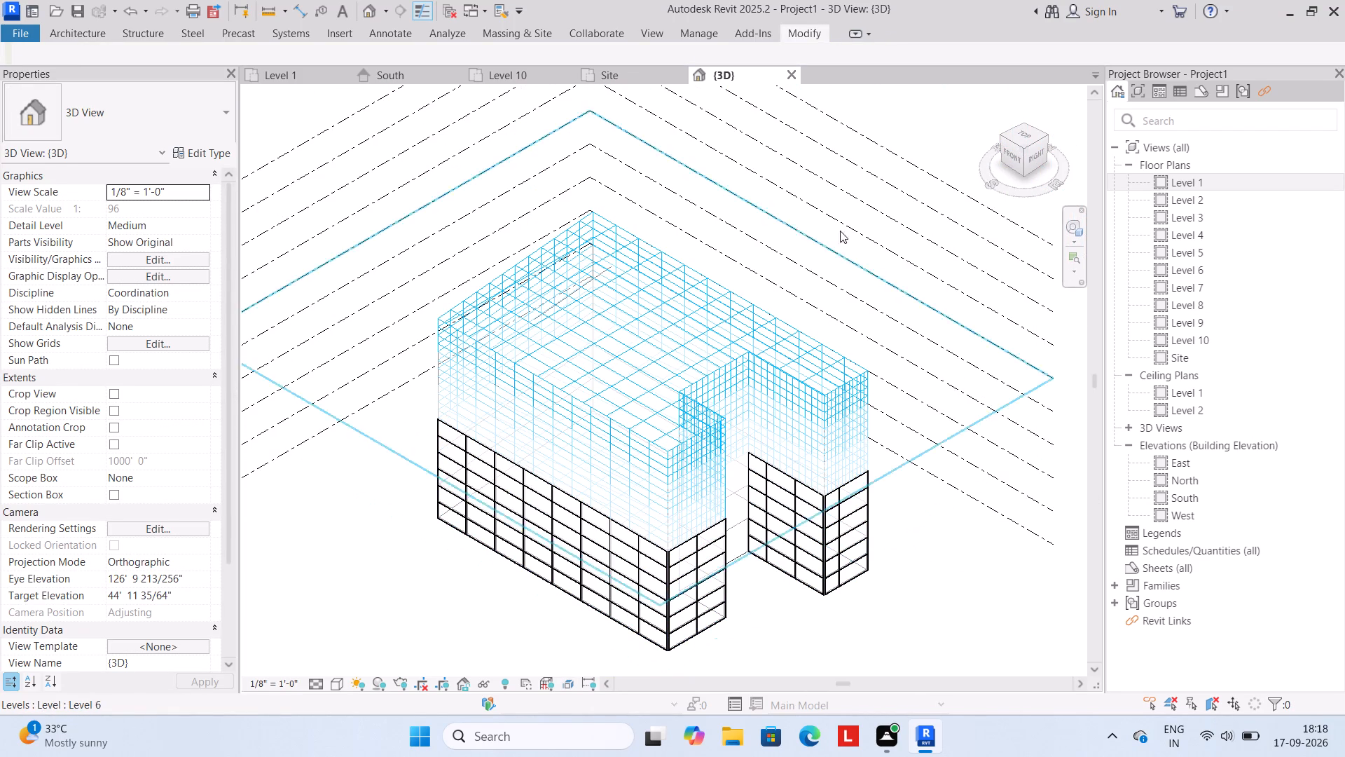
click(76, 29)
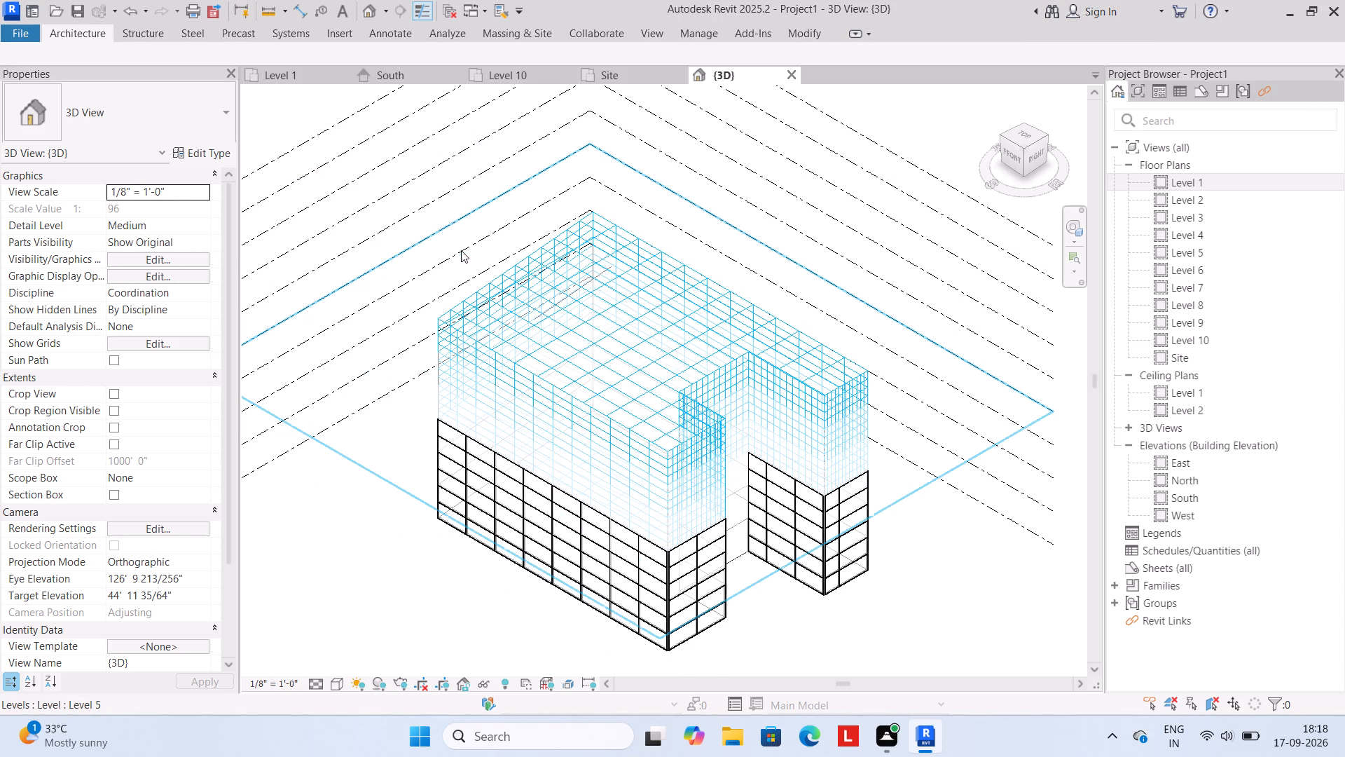
Start an in-place model in the Generic Models category, accepting the default name.
click(812, 32)
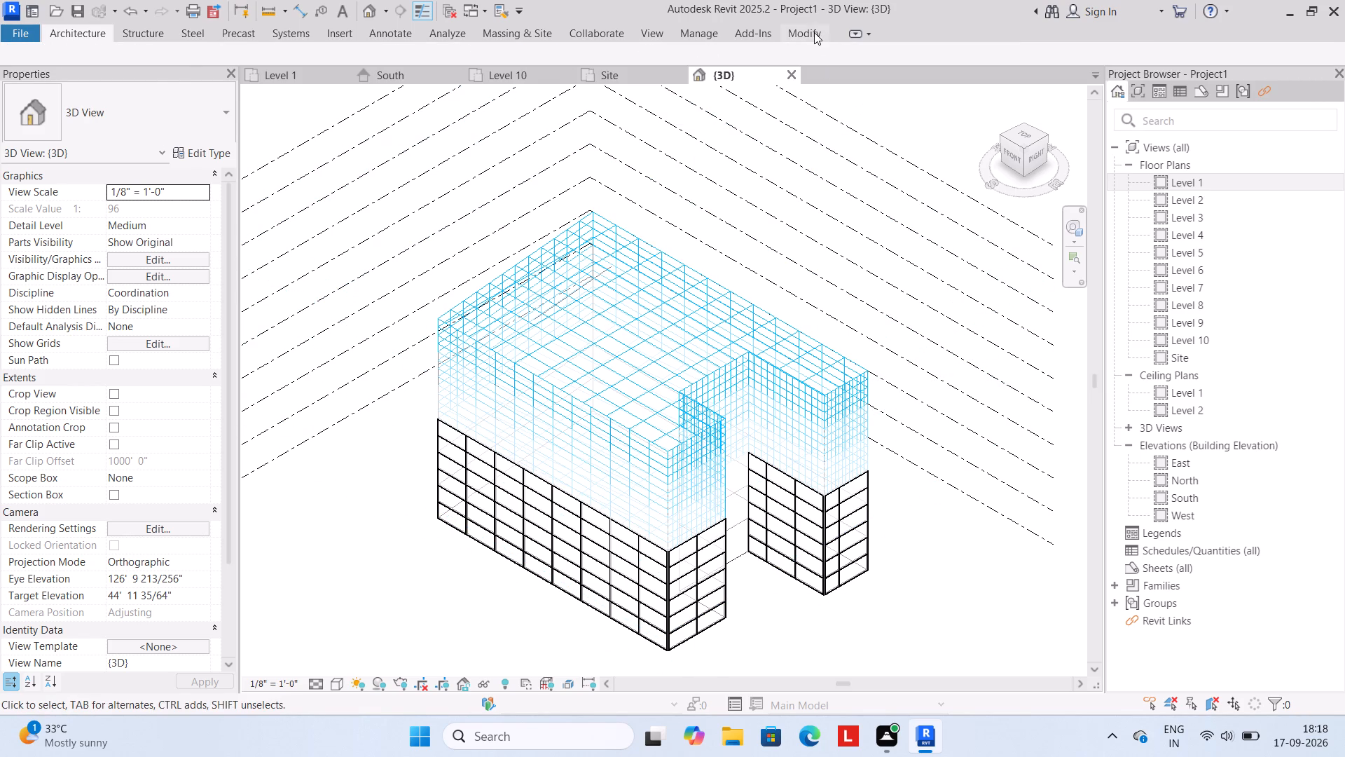
click(76, 29)
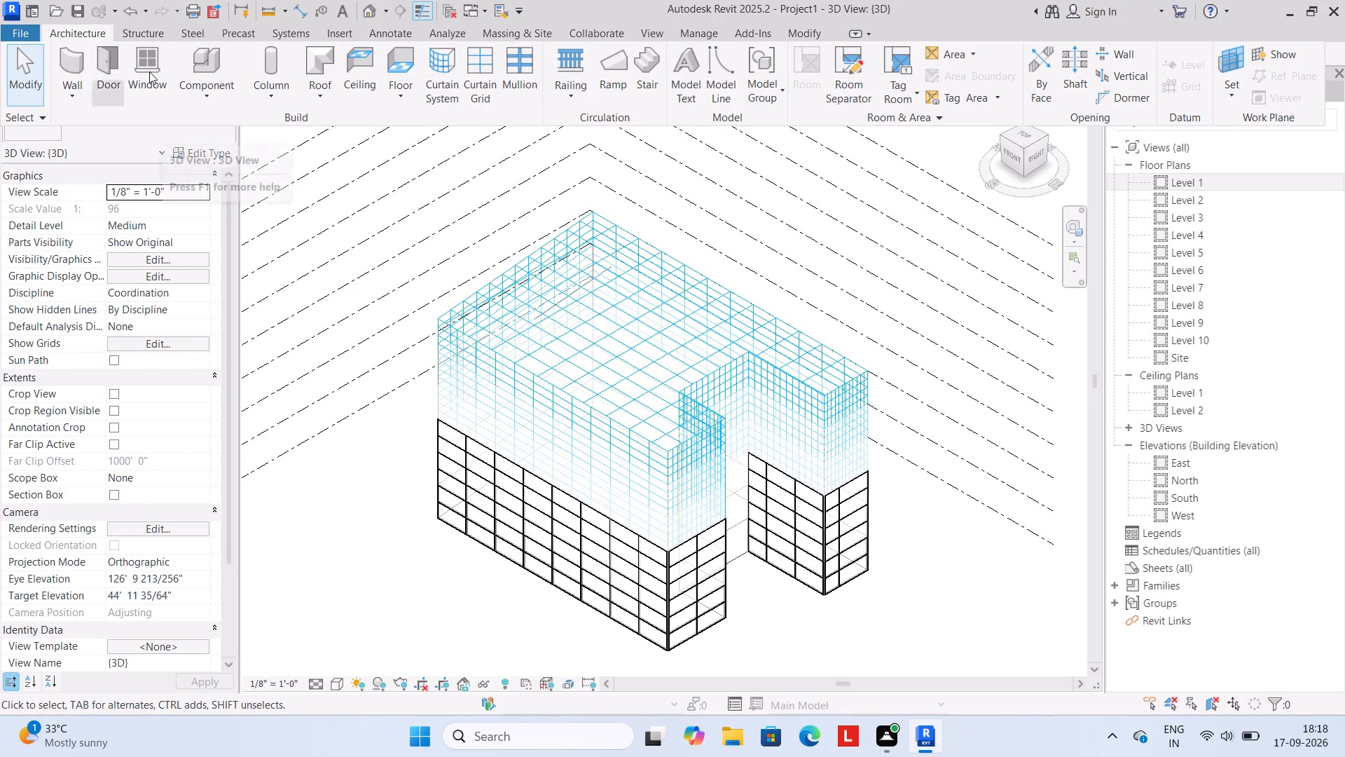
click(214, 95)
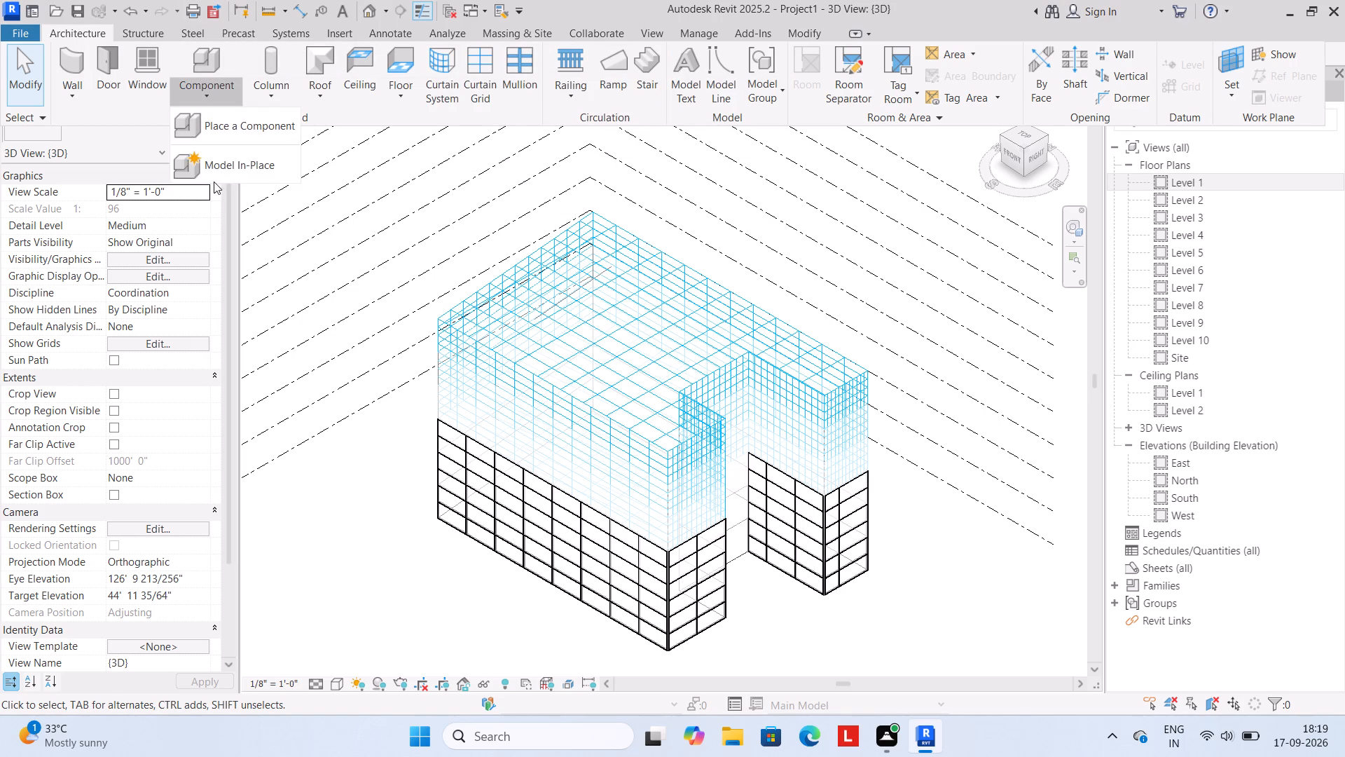
click(214, 163)
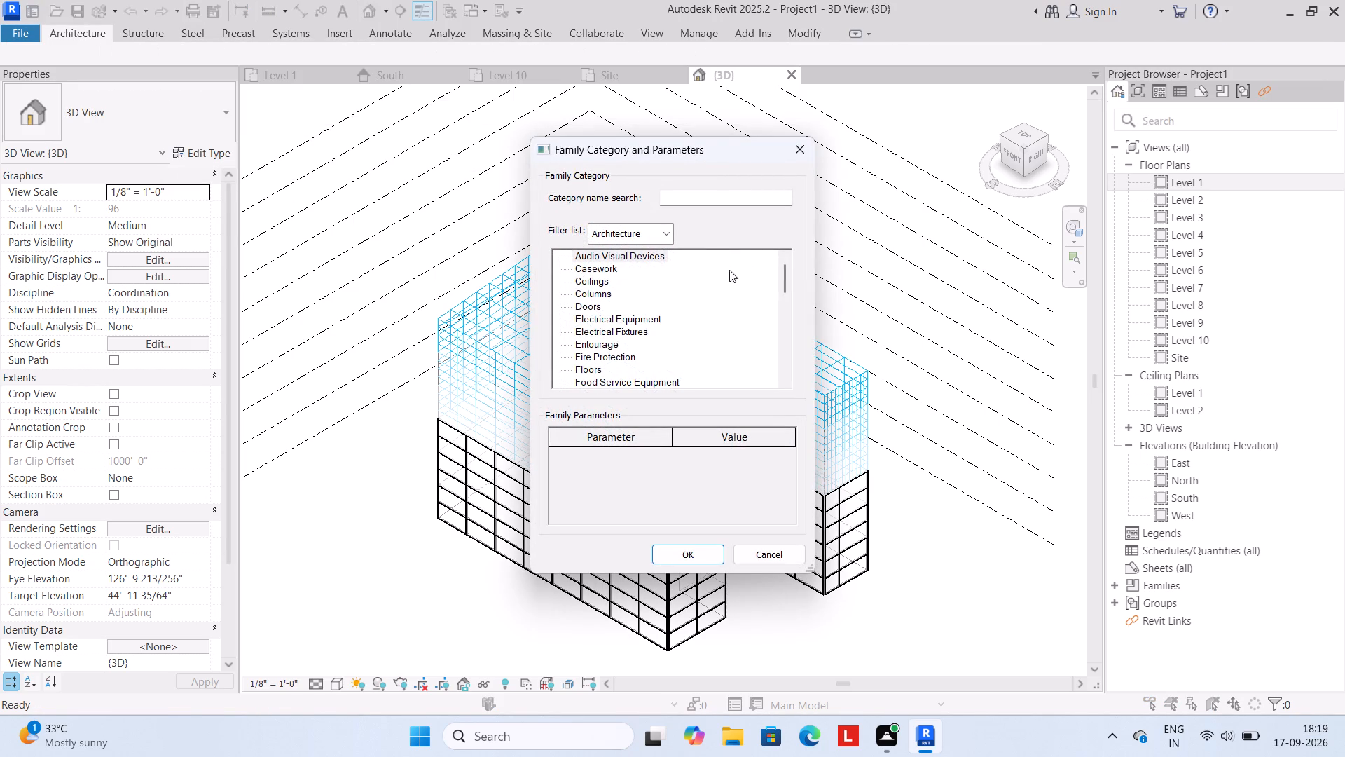
scroll(731, 271, down, 3)
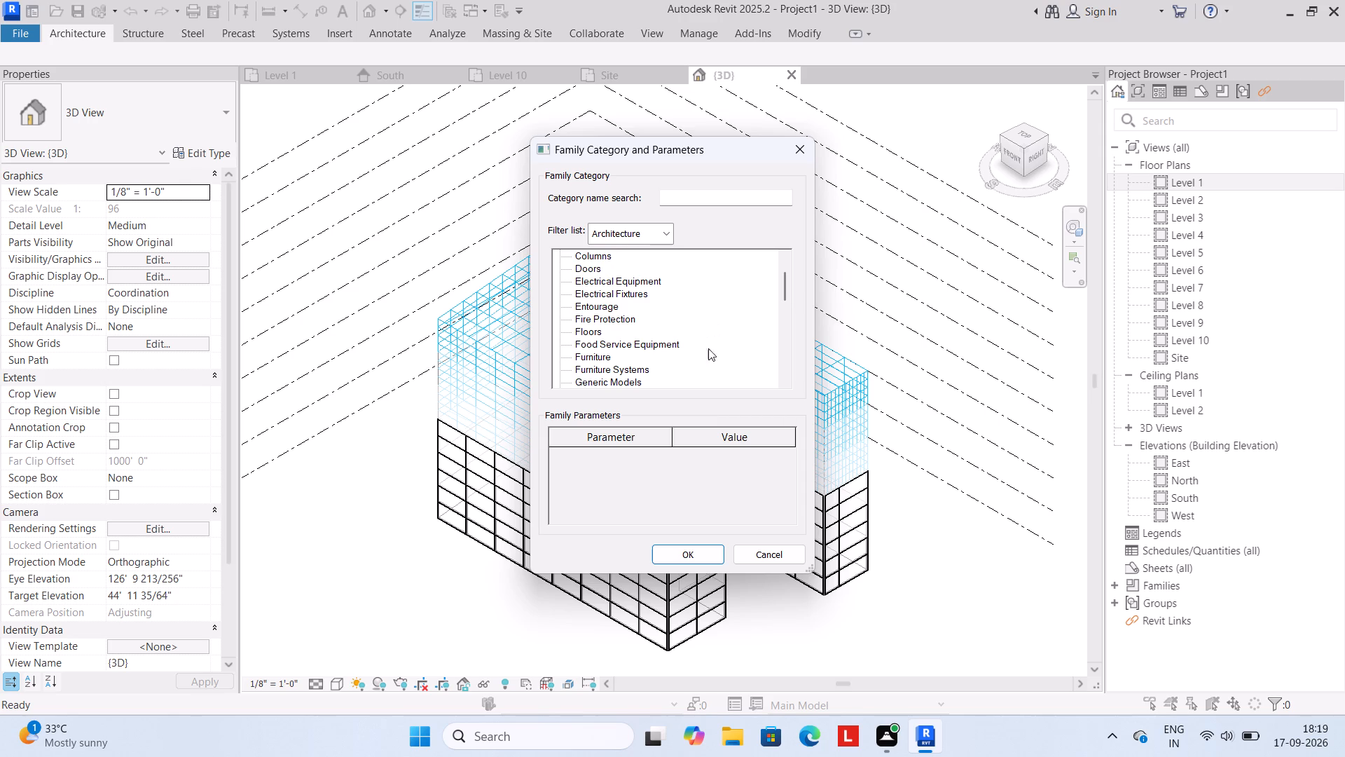
scroll(669, 381, down, 1)
click(647, 371)
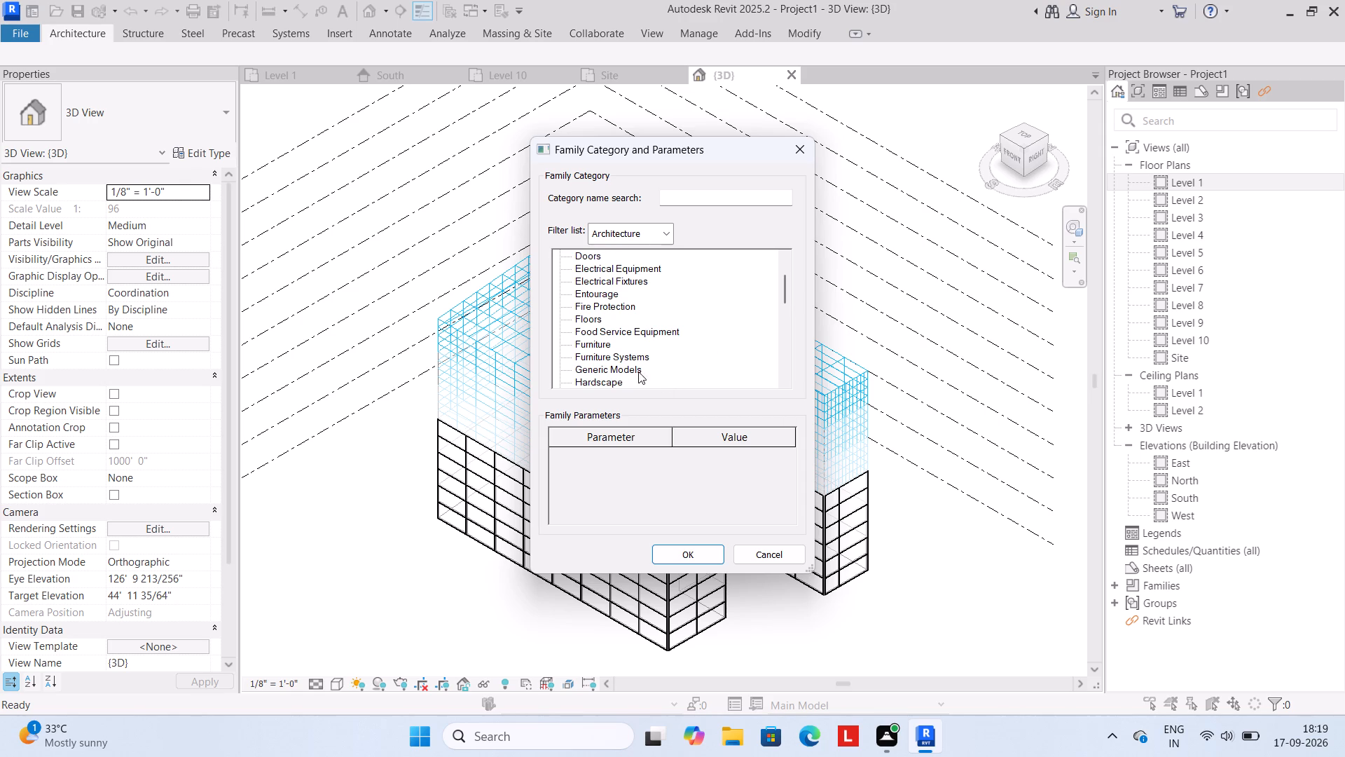
click(626, 371)
drag(694, 554, 711, 547)
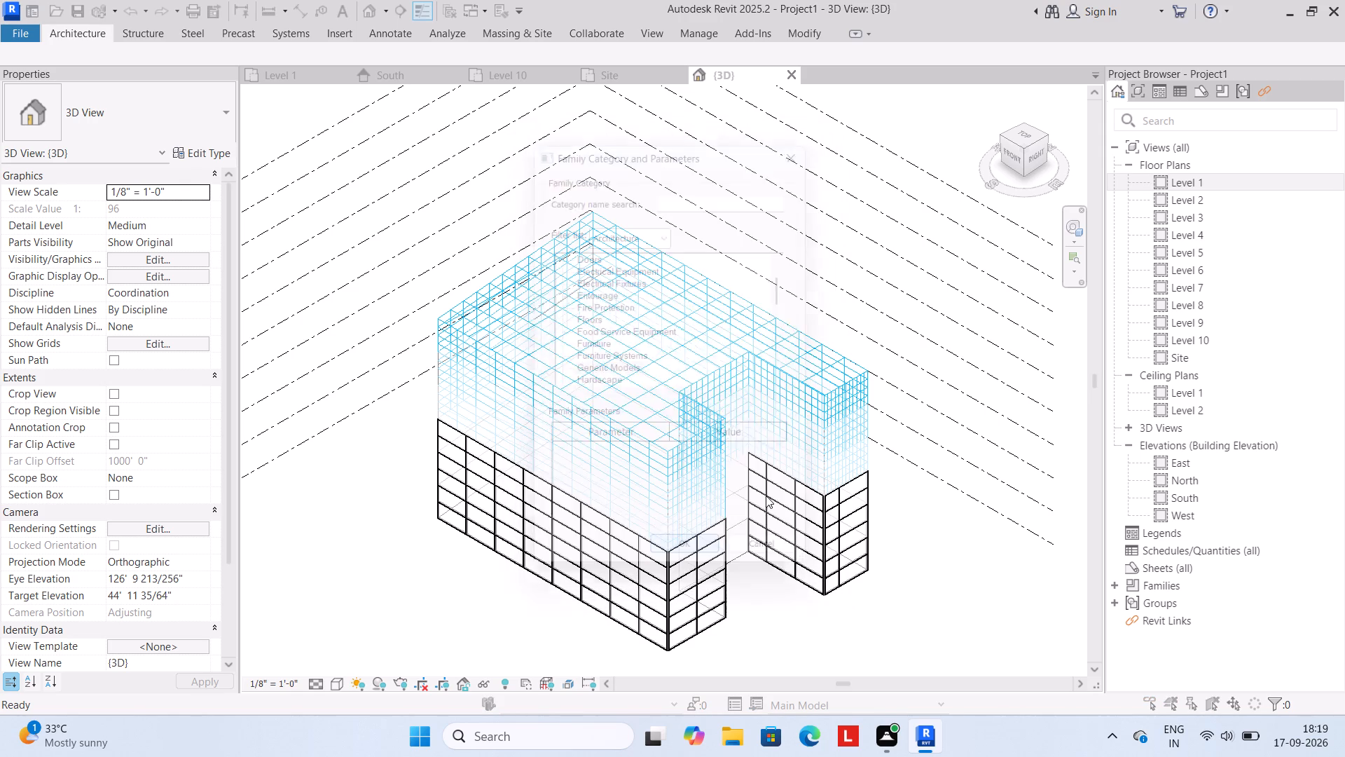
click(698, 385)
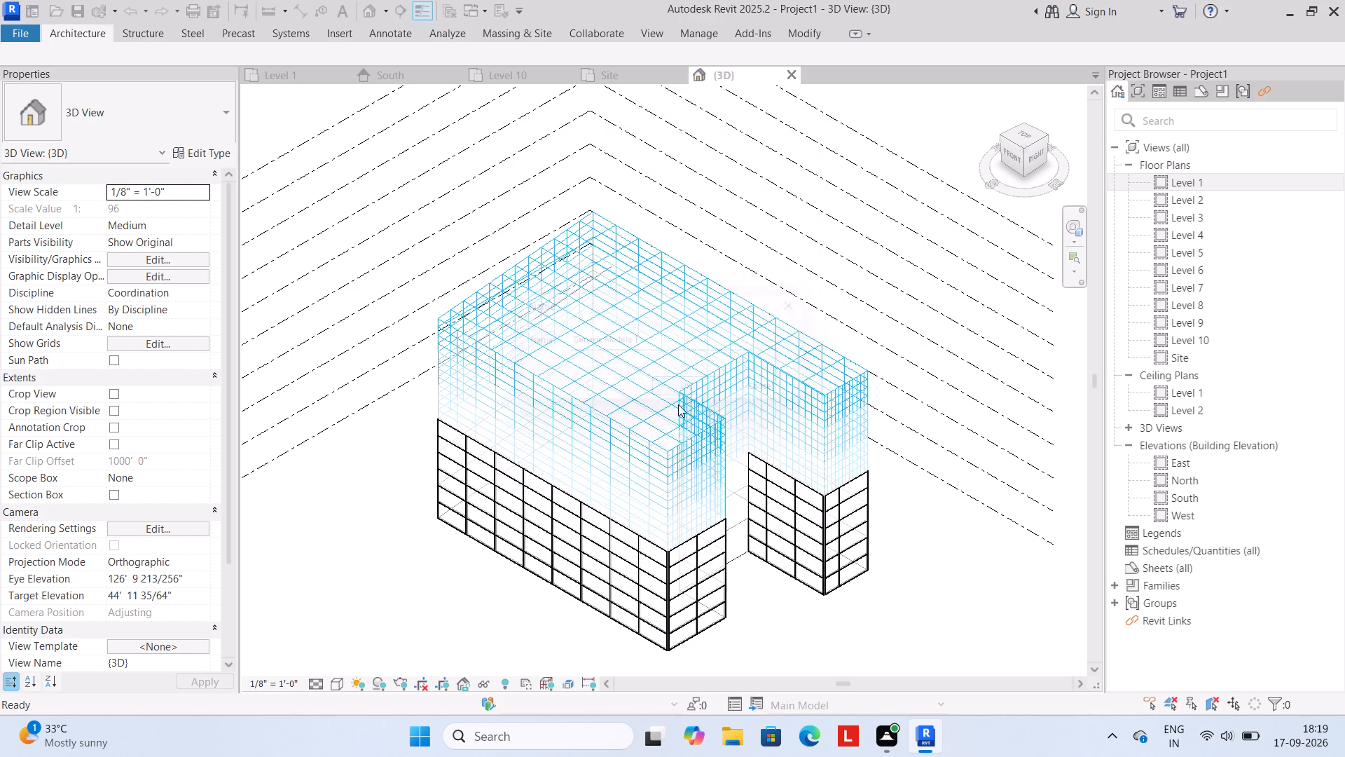
Extrude a closed four-sided strip about 44' long by 1' on Level 1, from the mass's southeast corner across the notch opening, and finish the model.
scroll(609, 602, up, 3)
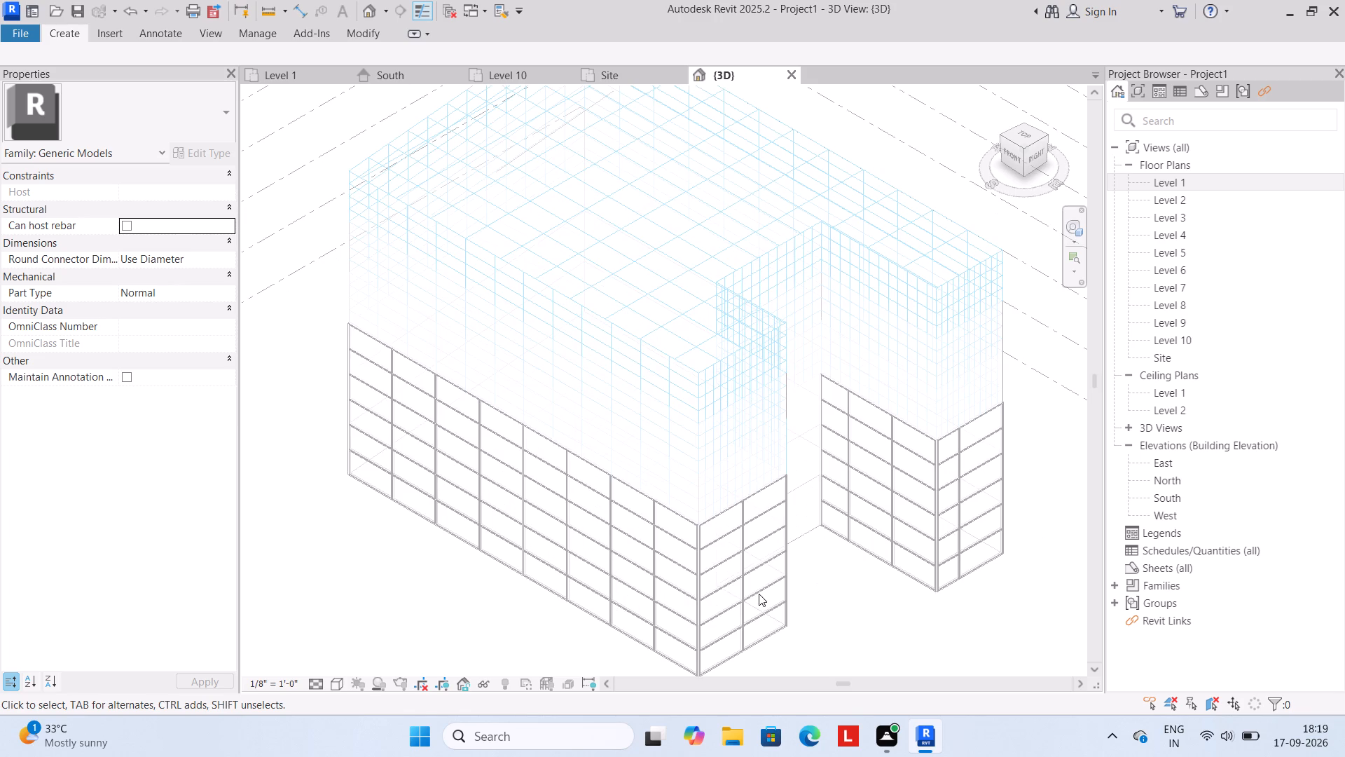
middle_drag(759, 594, 644, 523)
scroll(736, 599, up, 1)
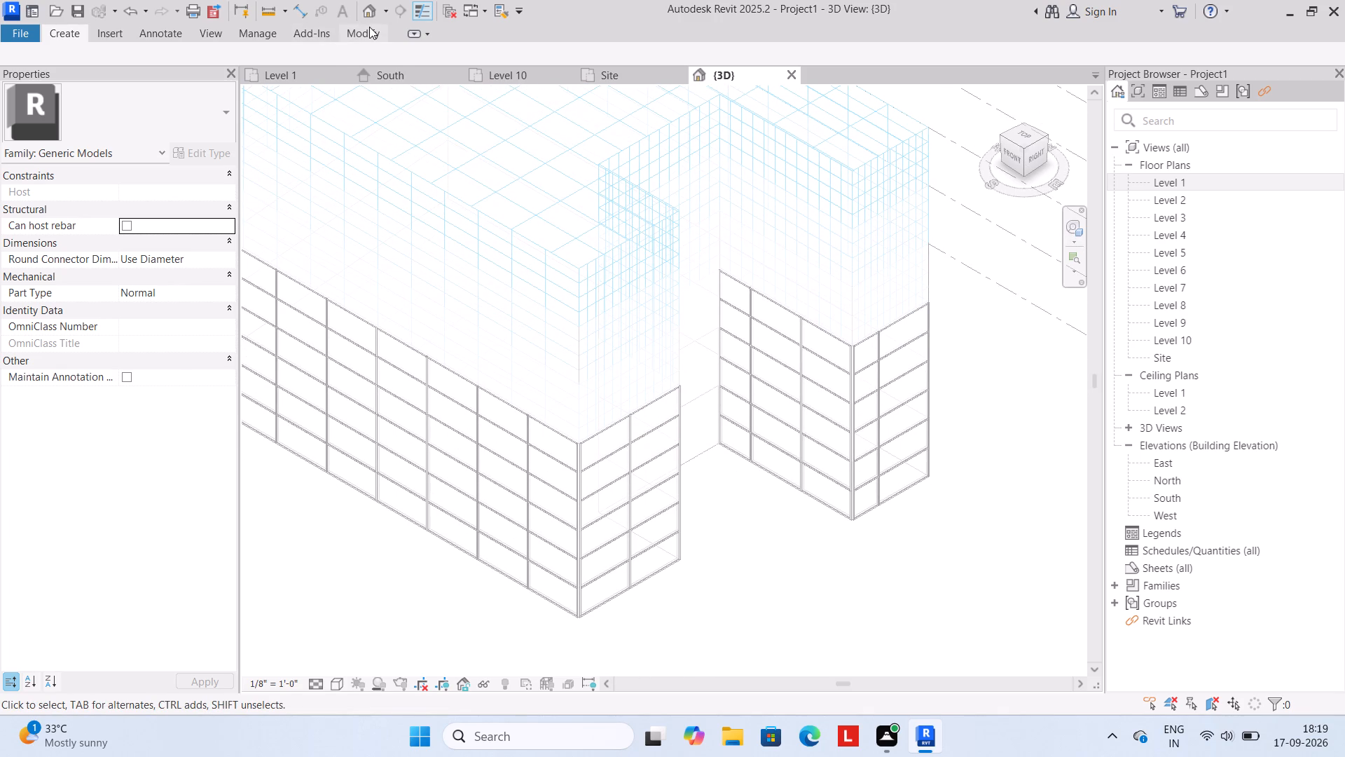
click(369, 27)
click(59, 30)
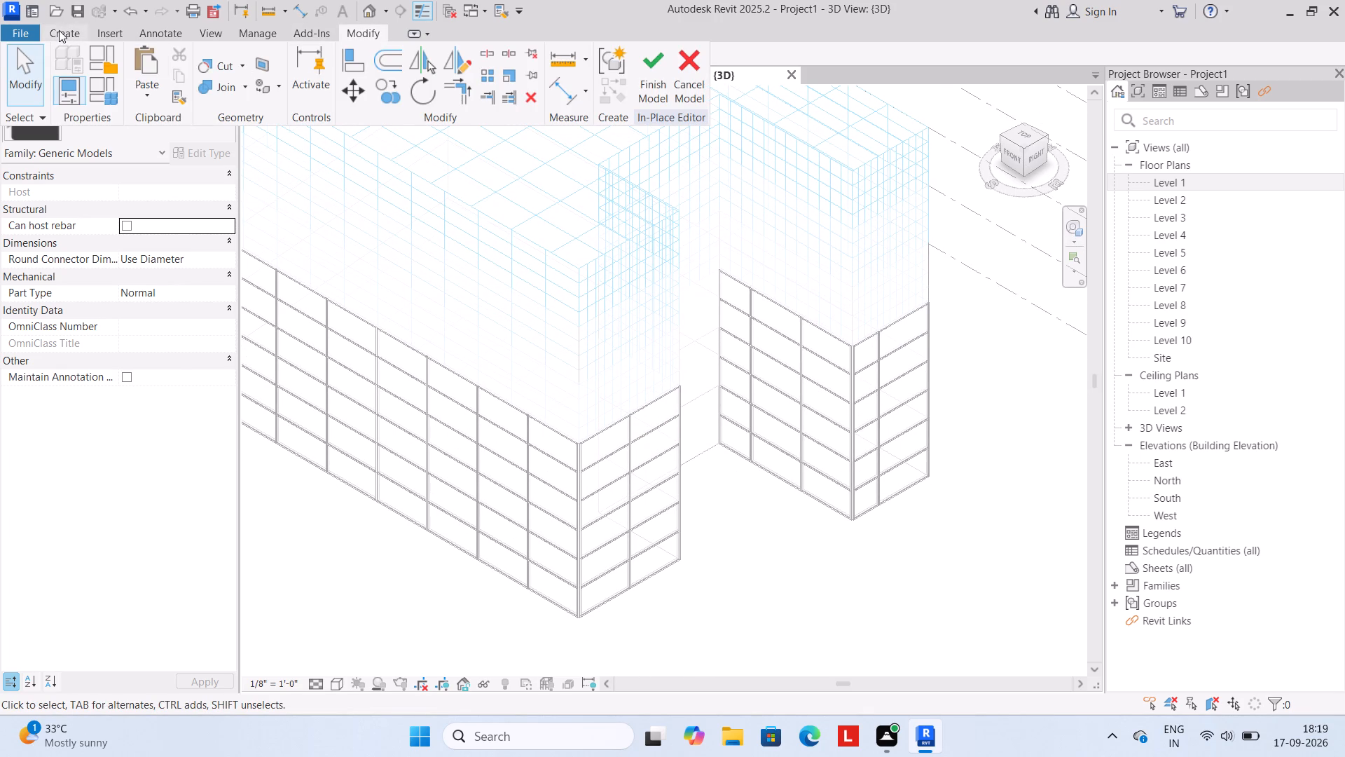
click(163, 66)
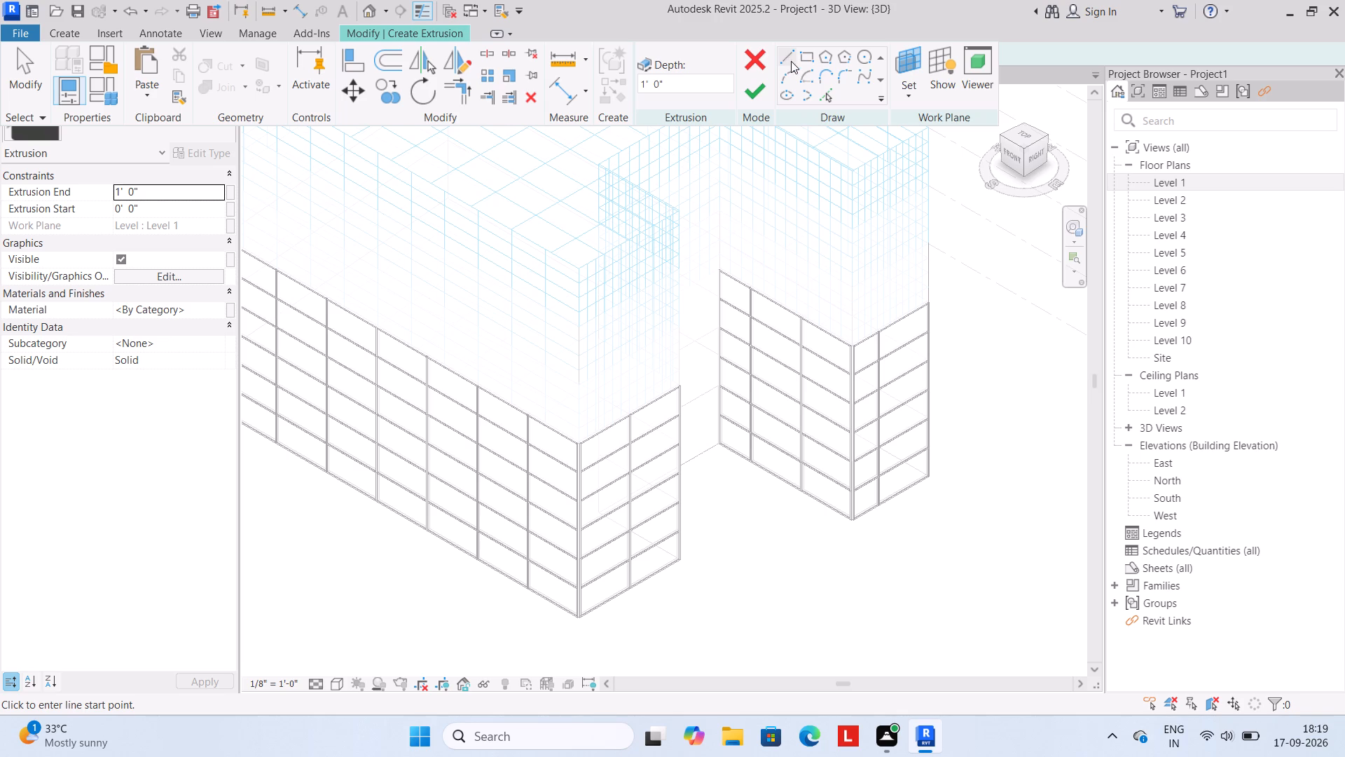
click(784, 56)
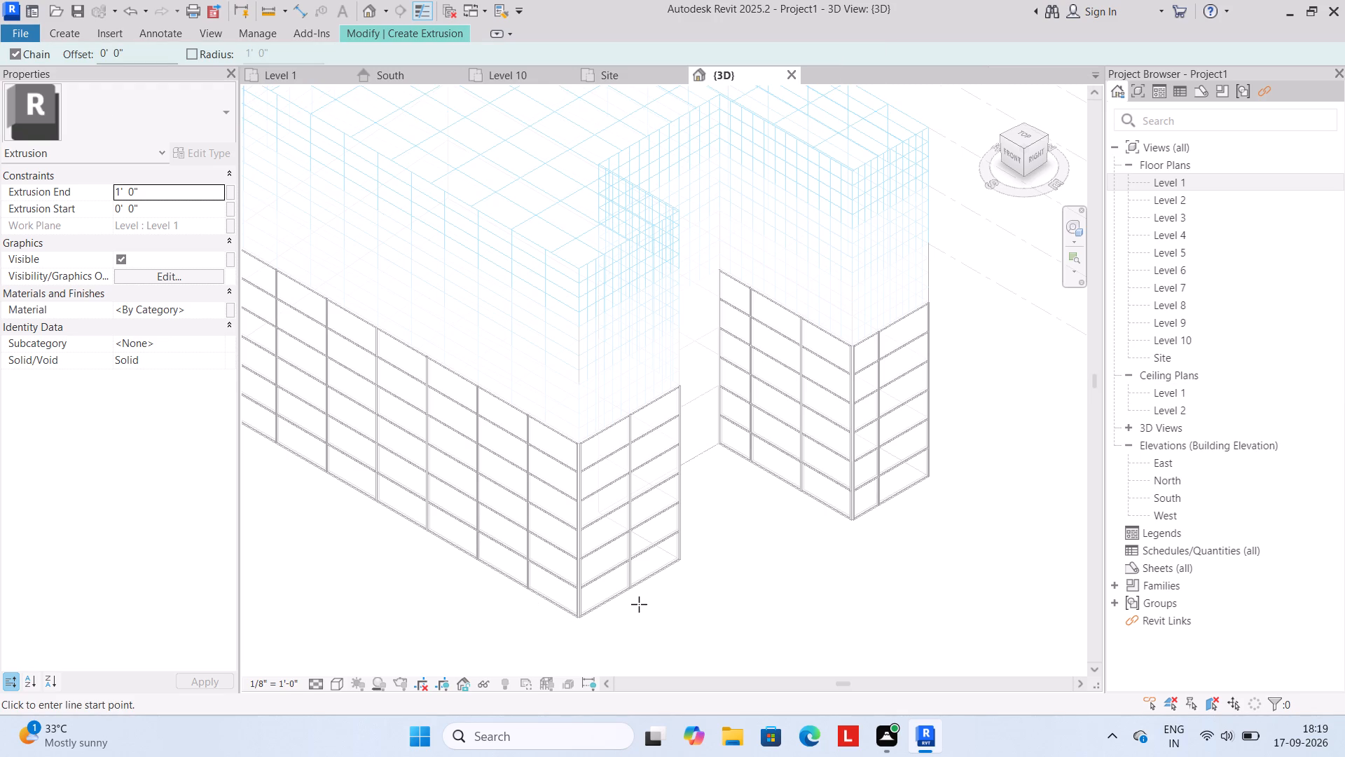
scroll(639, 604, up, 1)
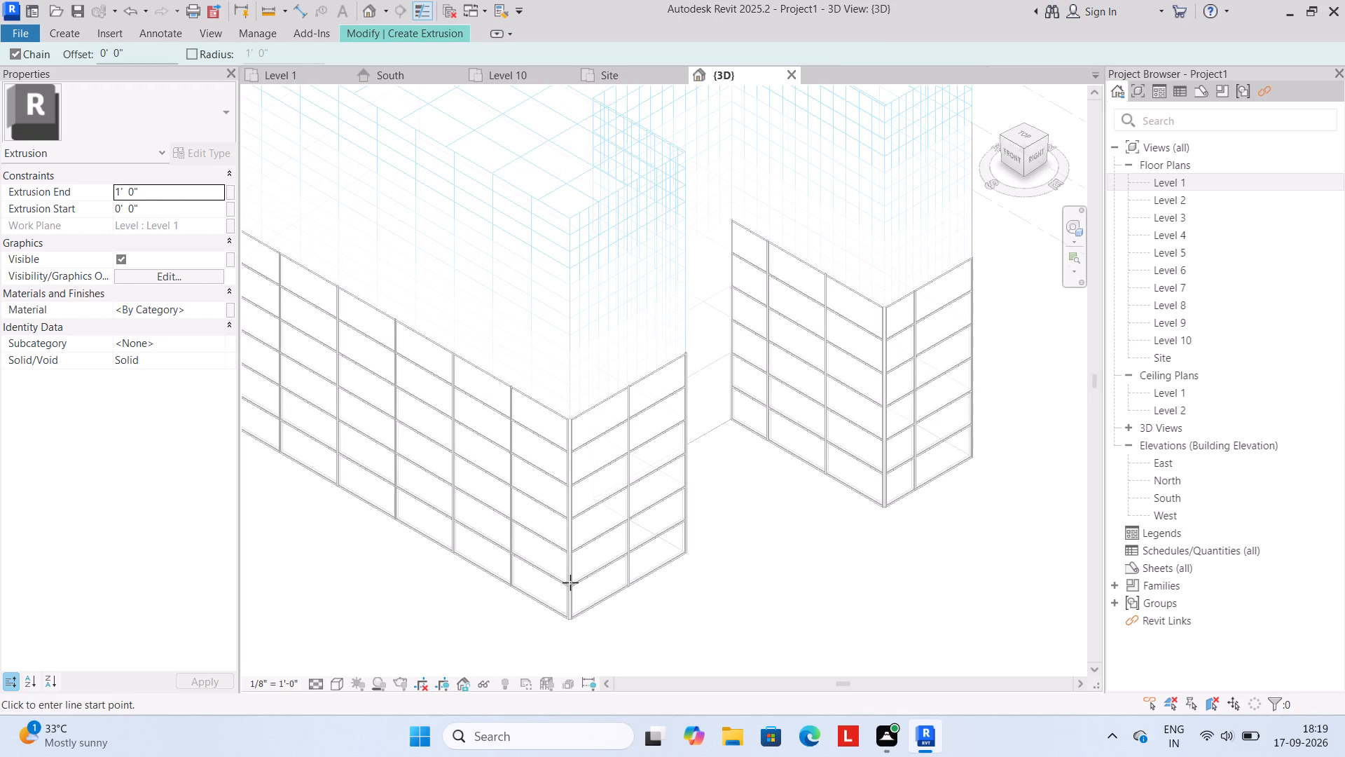
click(570, 582)
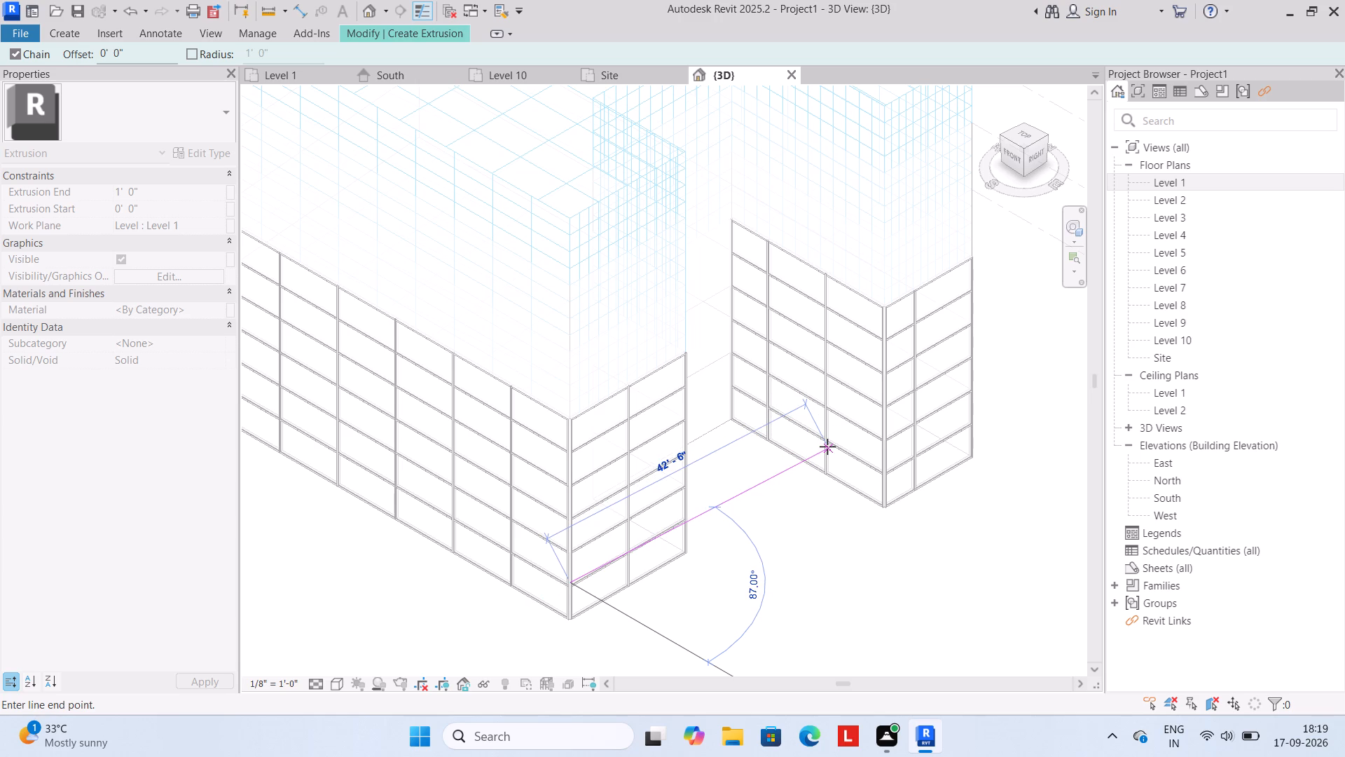
click(827, 446)
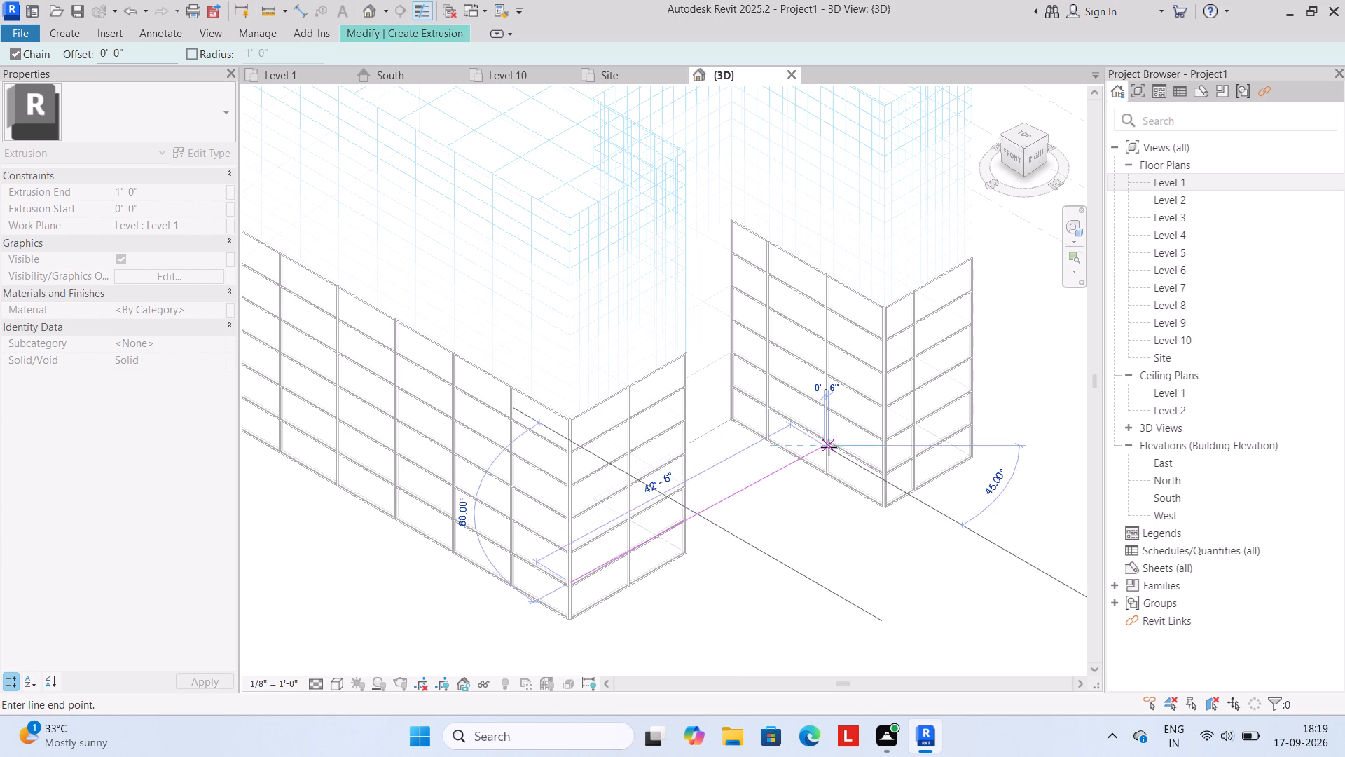
click(828, 472)
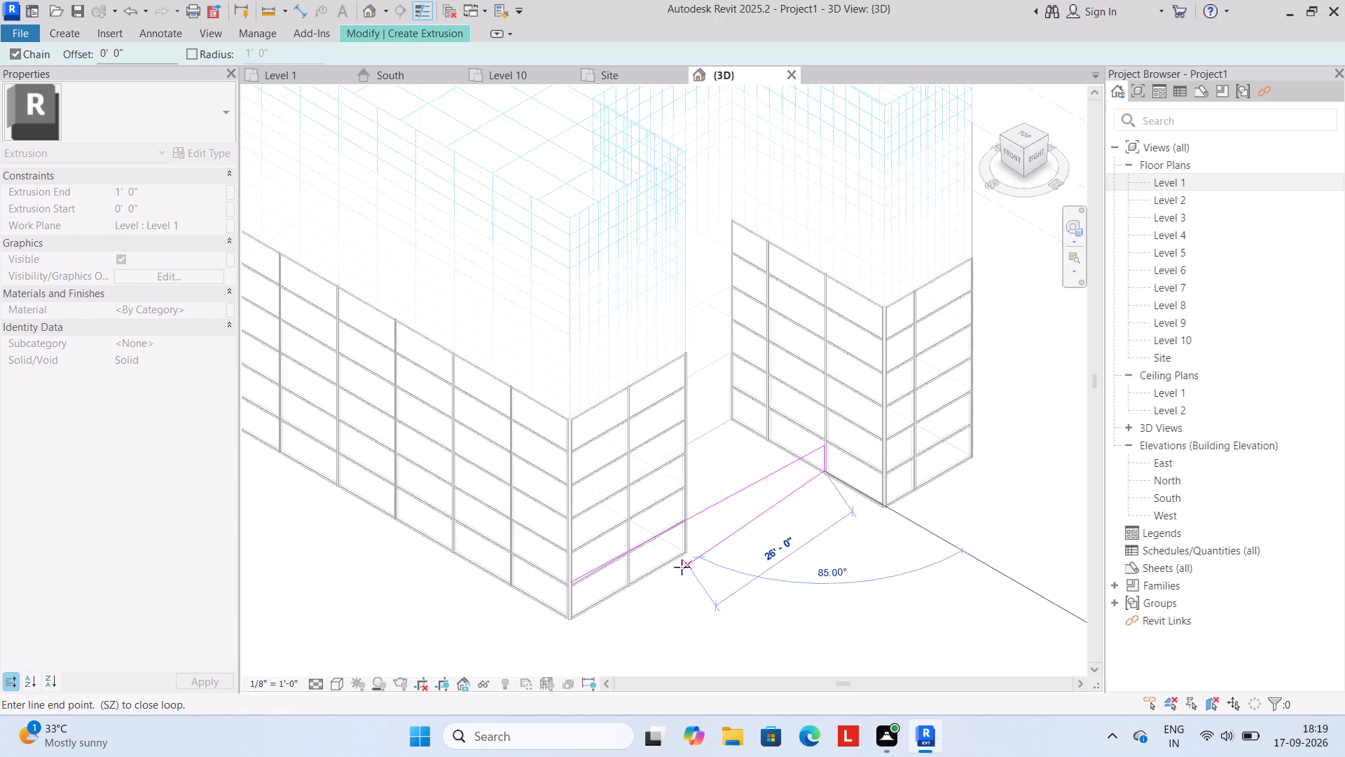
click(568, 613)
click(569, 583)
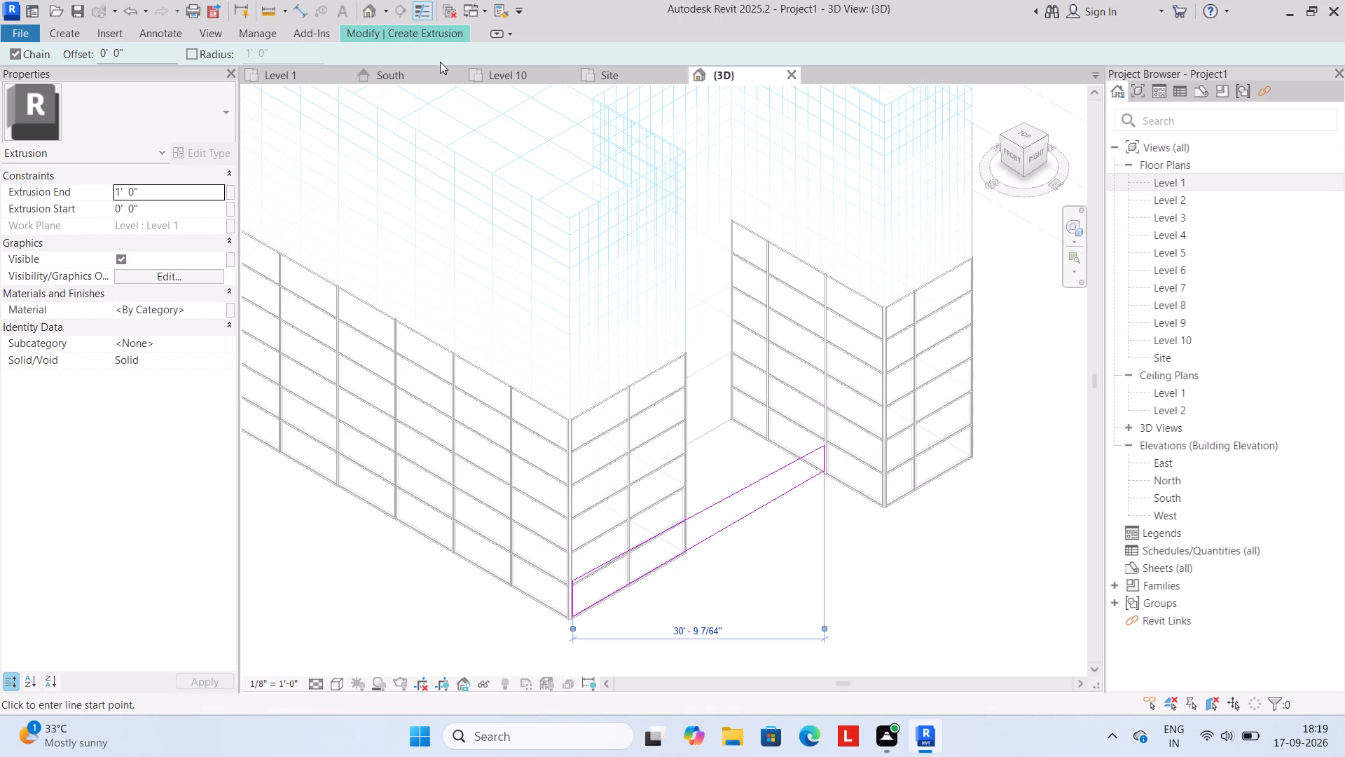
click(399, 29)
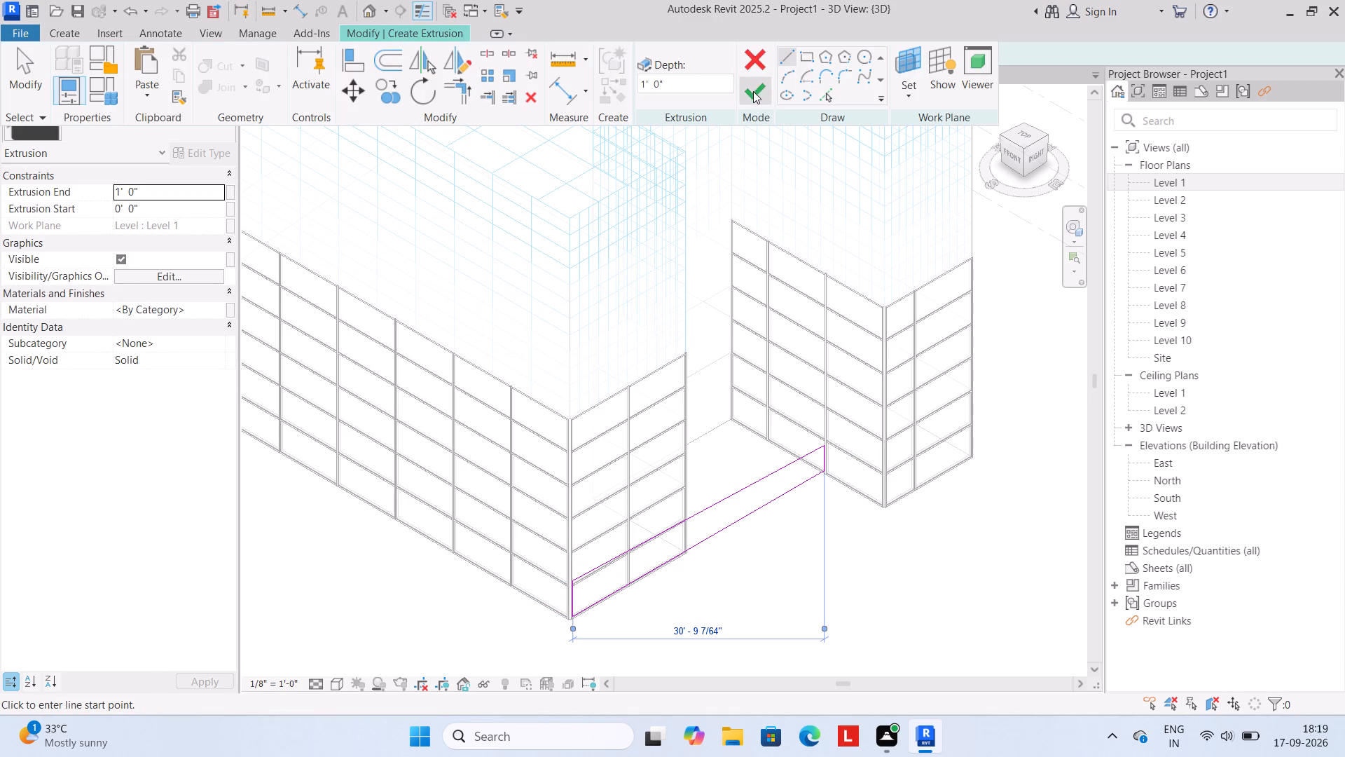
click(753, 91)
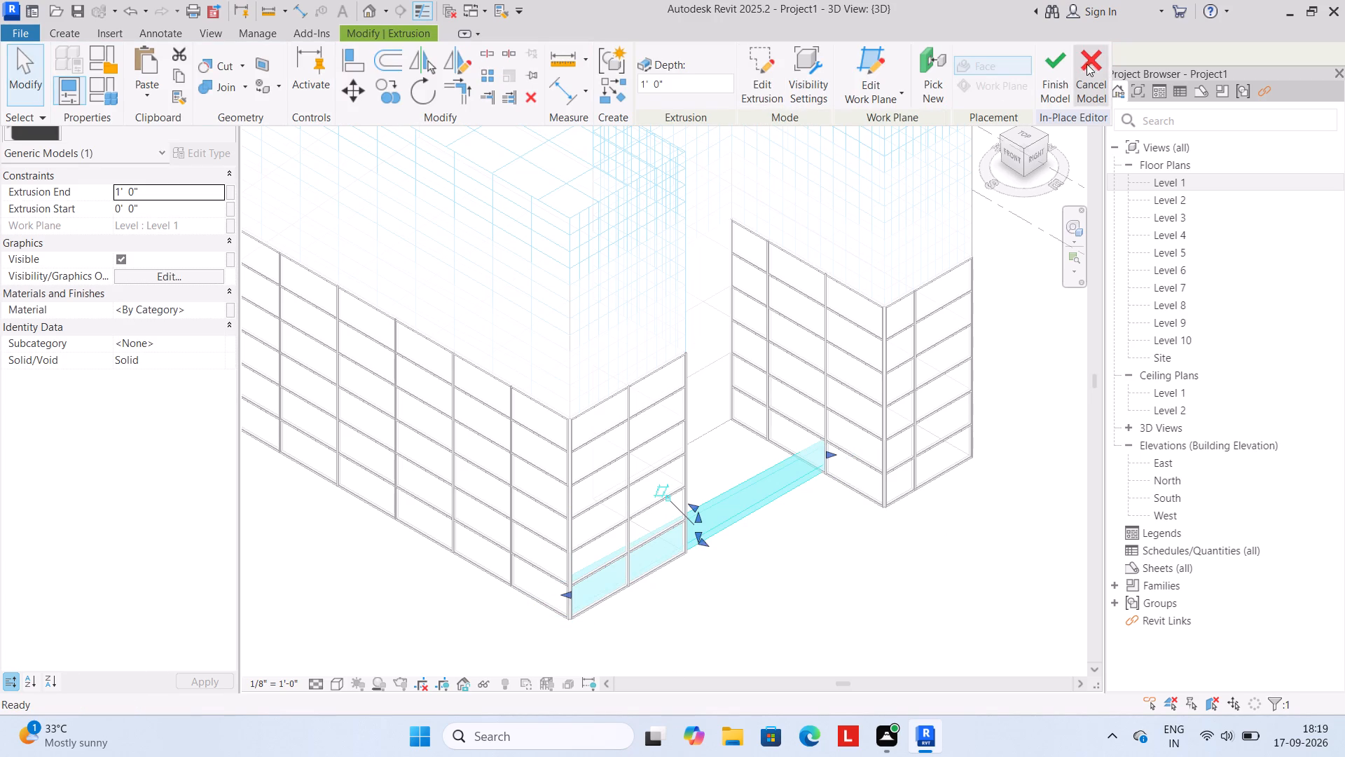
click(1052, 80)
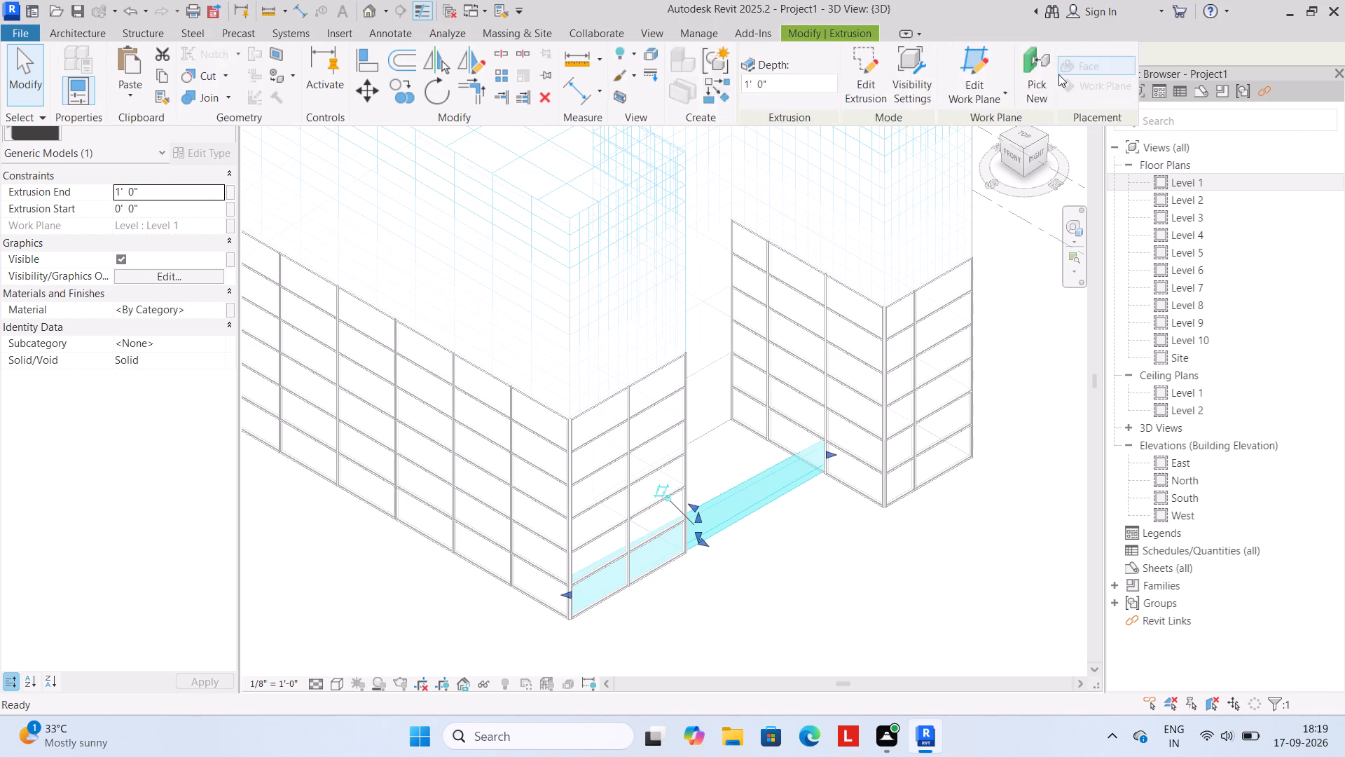
Nudge the extruded strip slightly and stretch its south end to the curtain system at the mass's southeast corner.
click(726, 516)
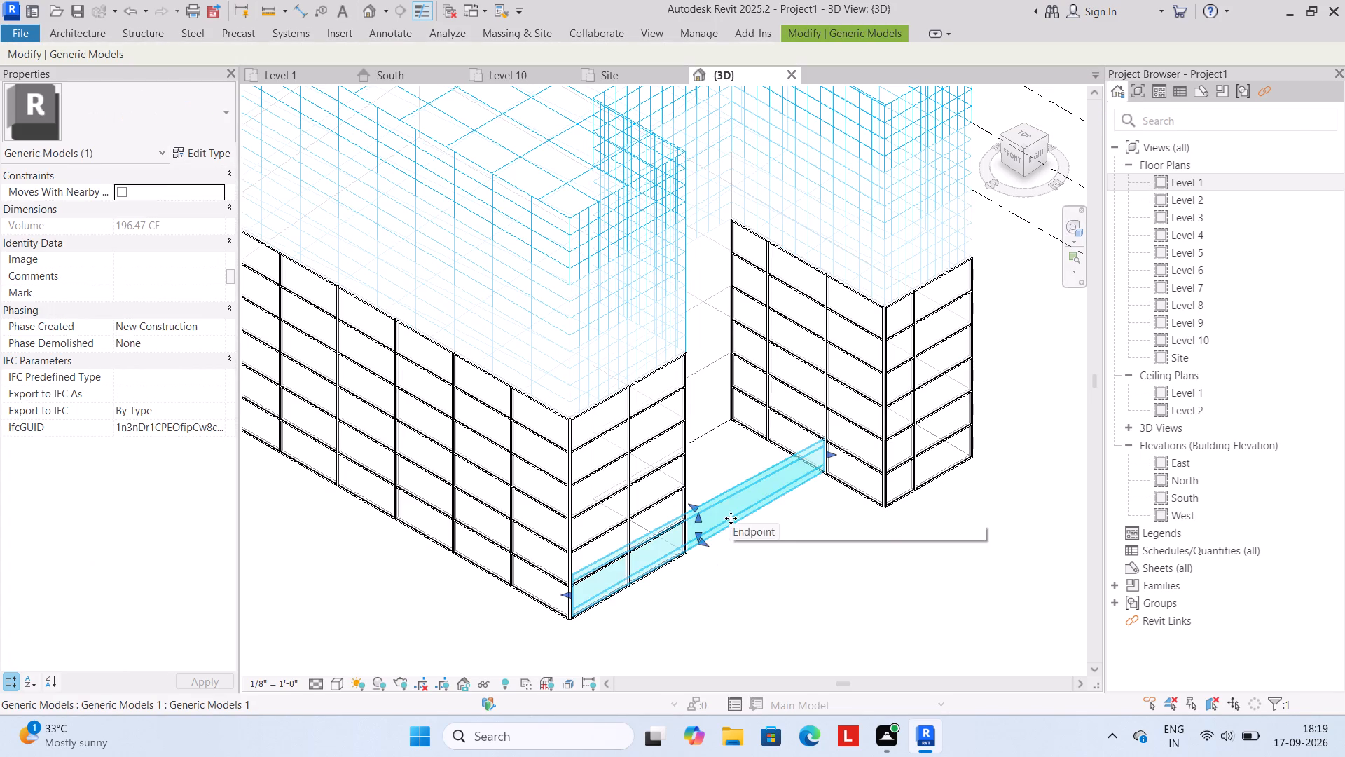
key(Right)
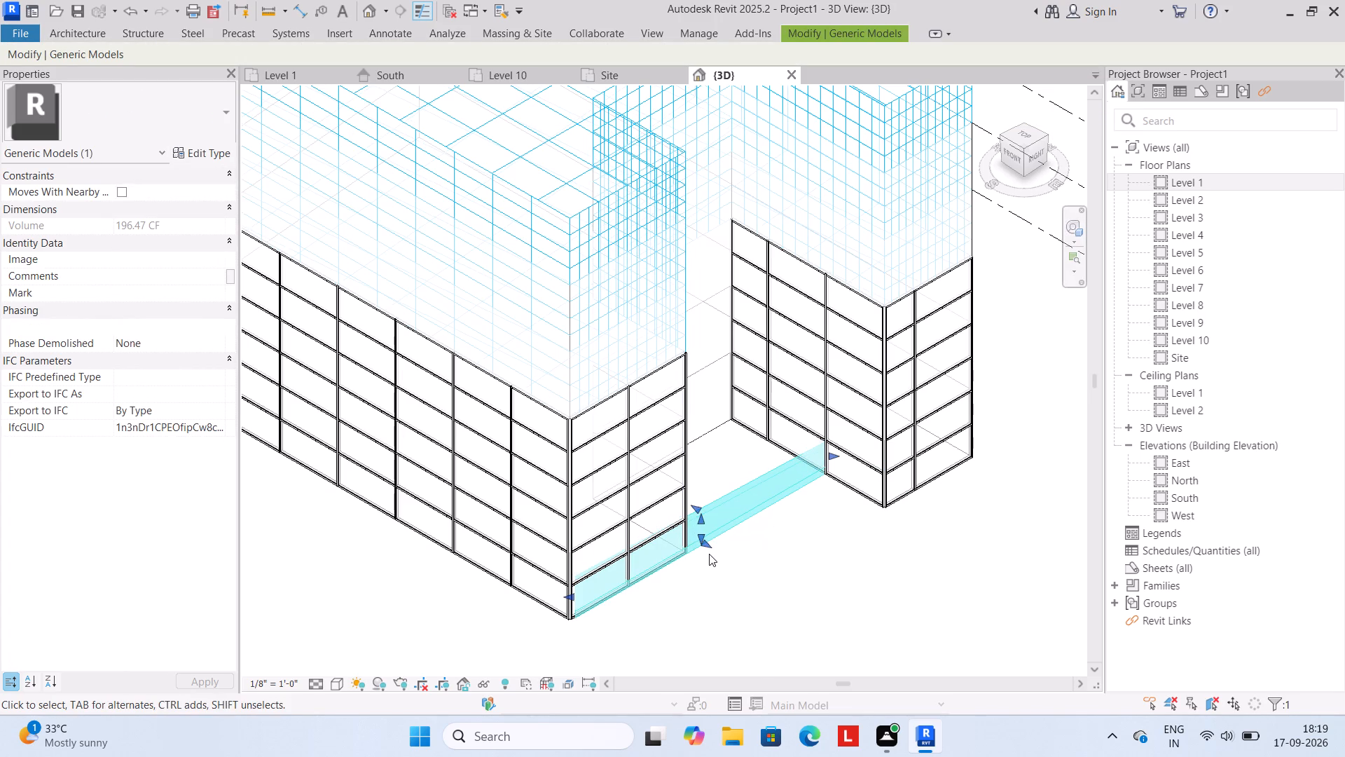
key(Right)
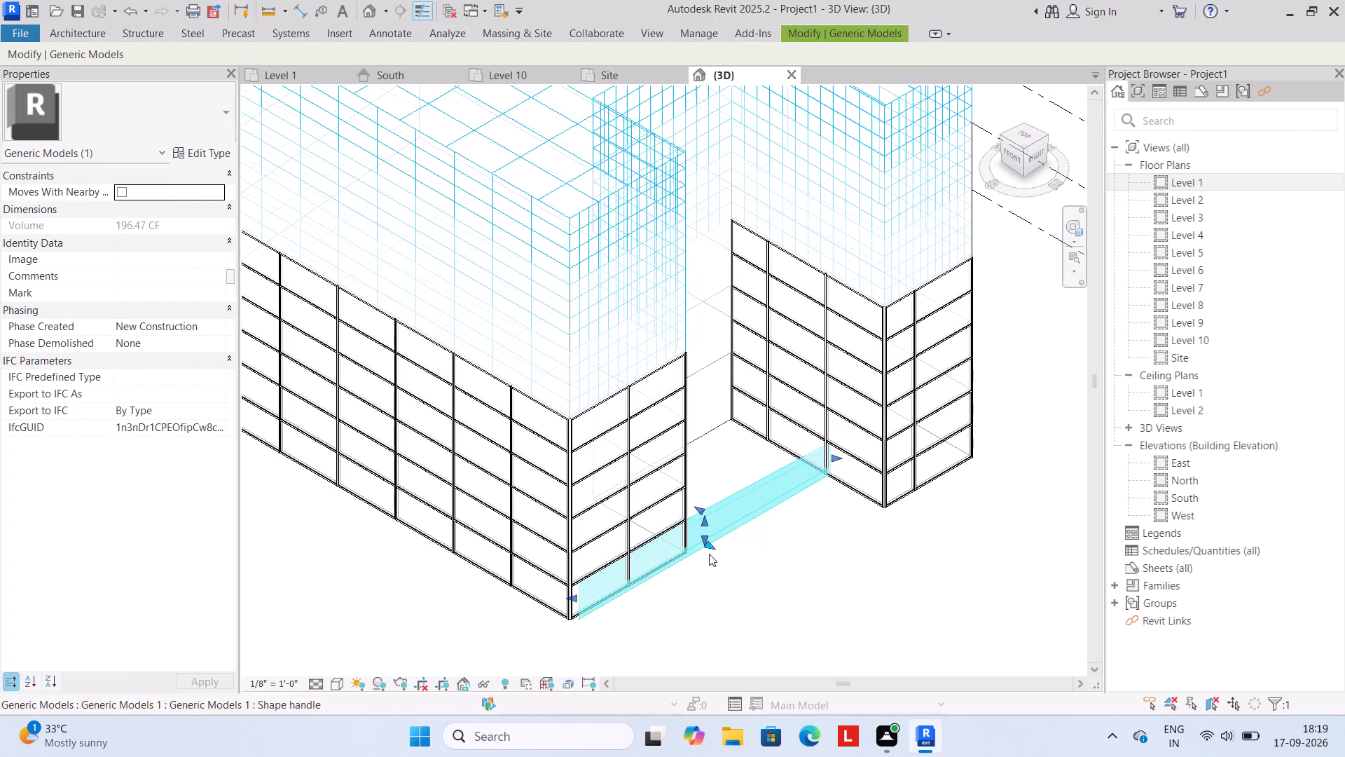
key(Left)
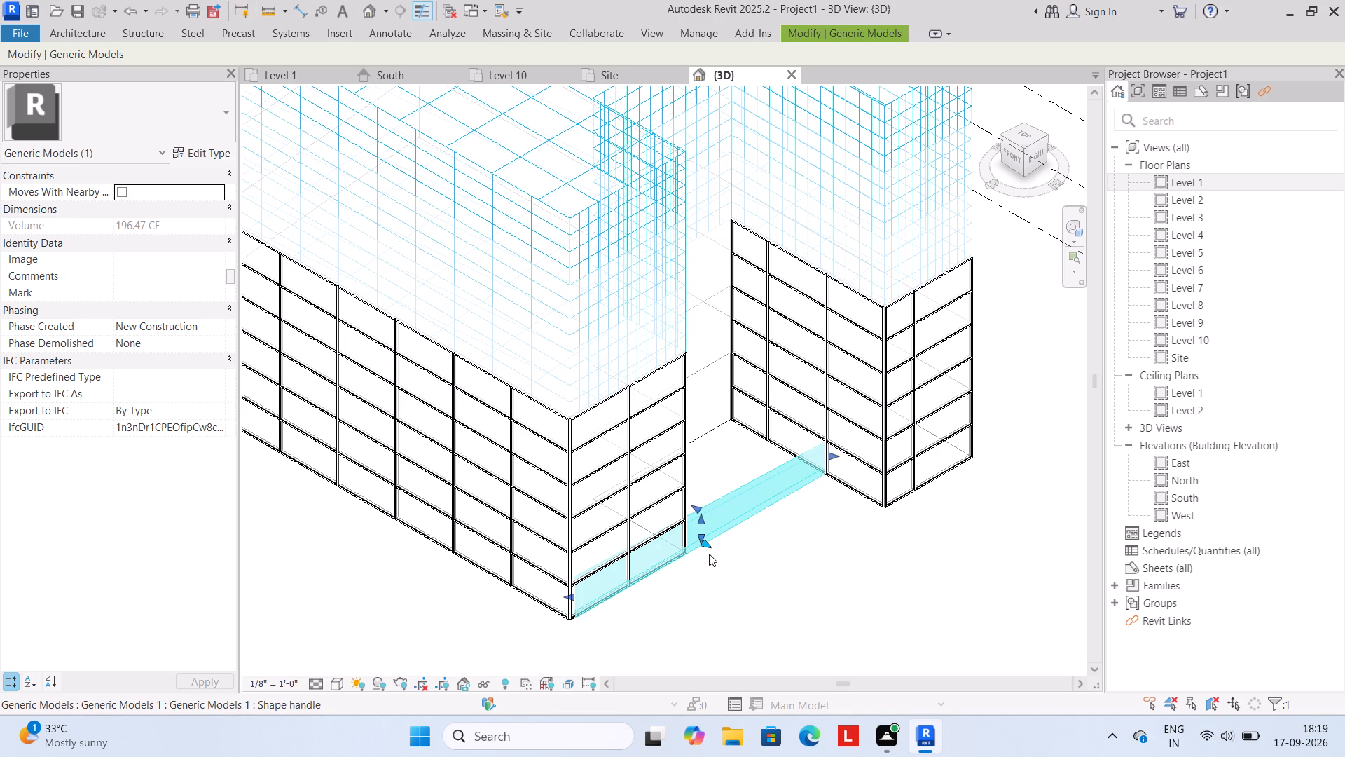
scroll(561, 566, up, 4)
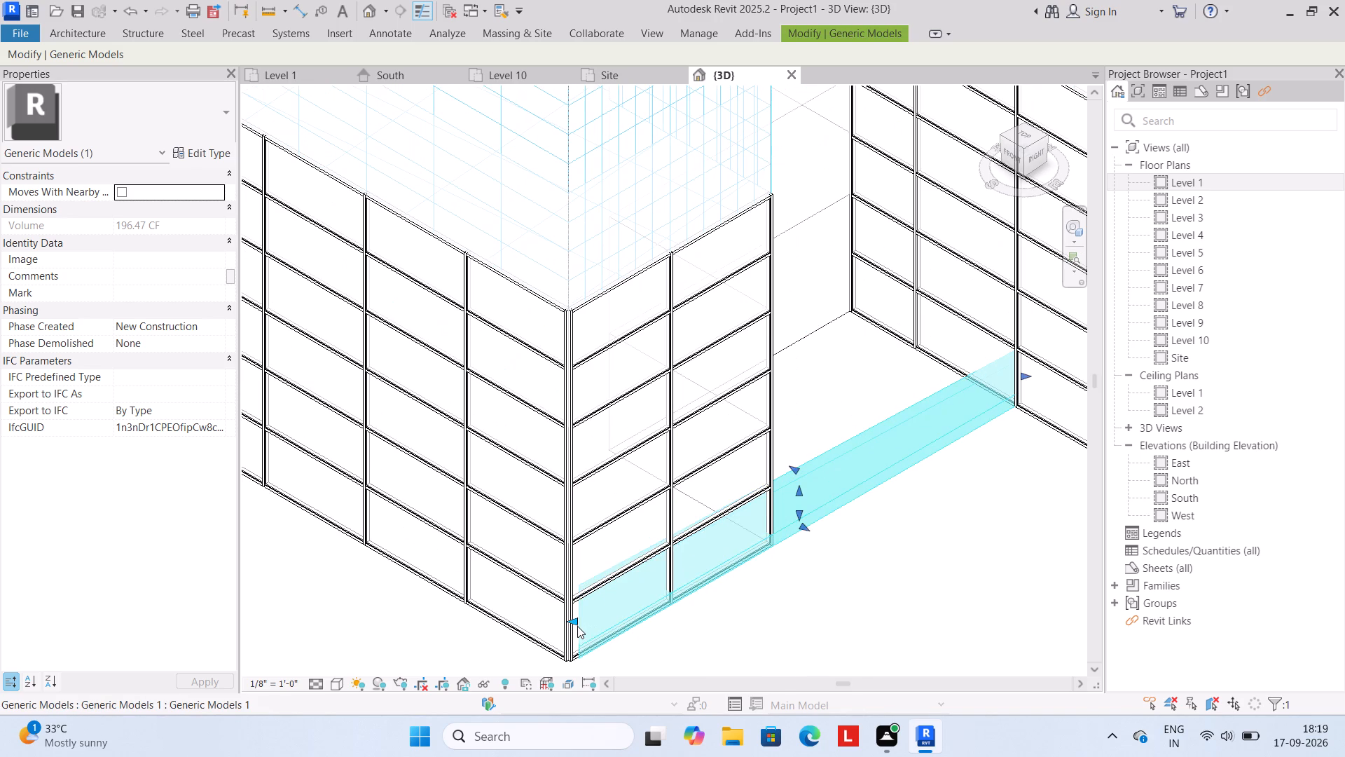
drag(576, 621, 563, 626)
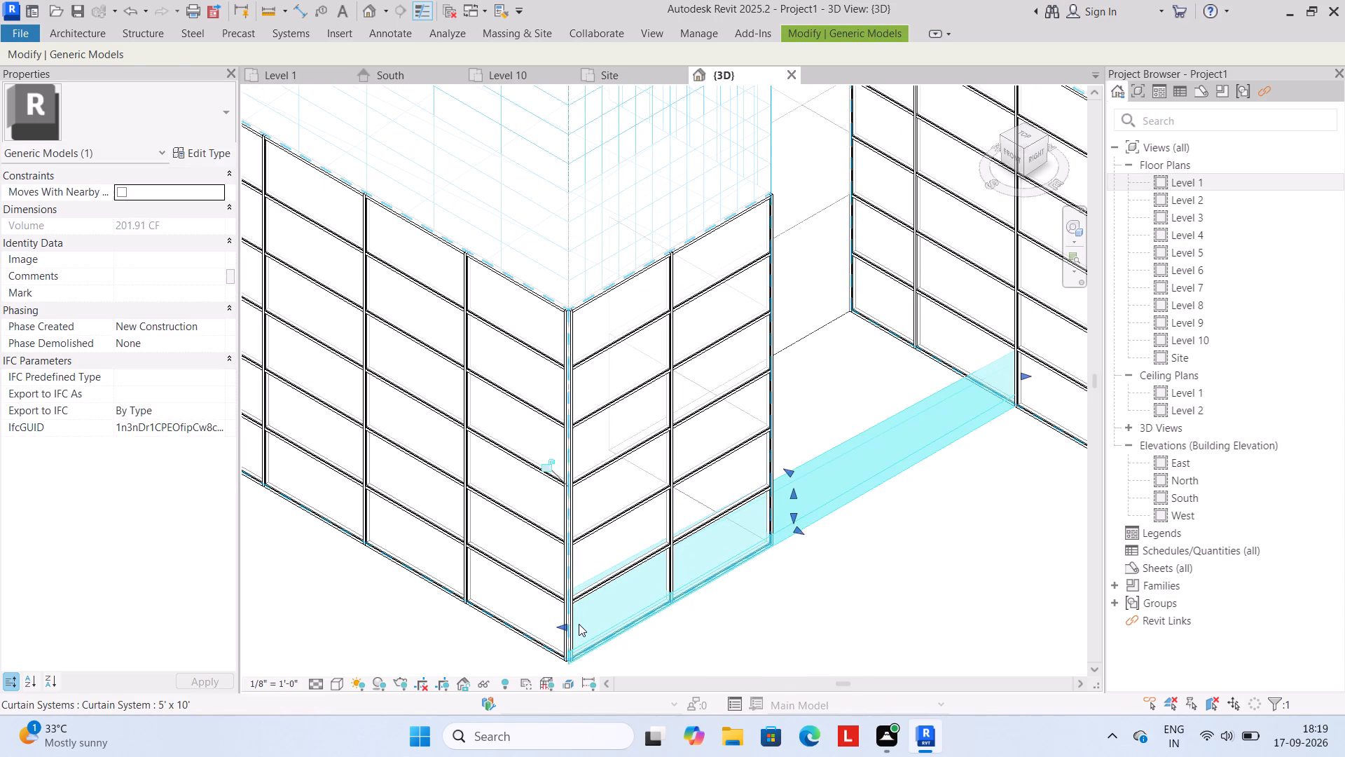
scroll(642, 591, down, 4)
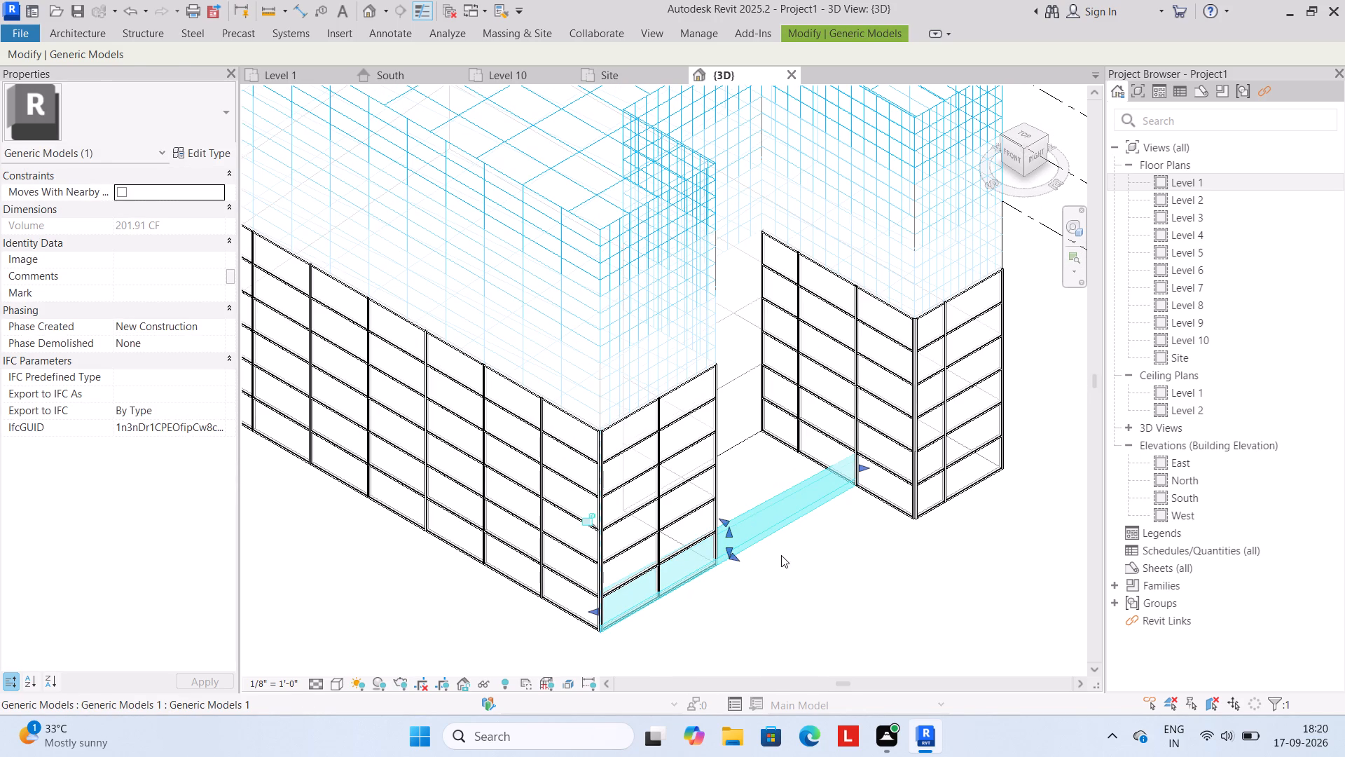
key(Escape)
click(607, 625)
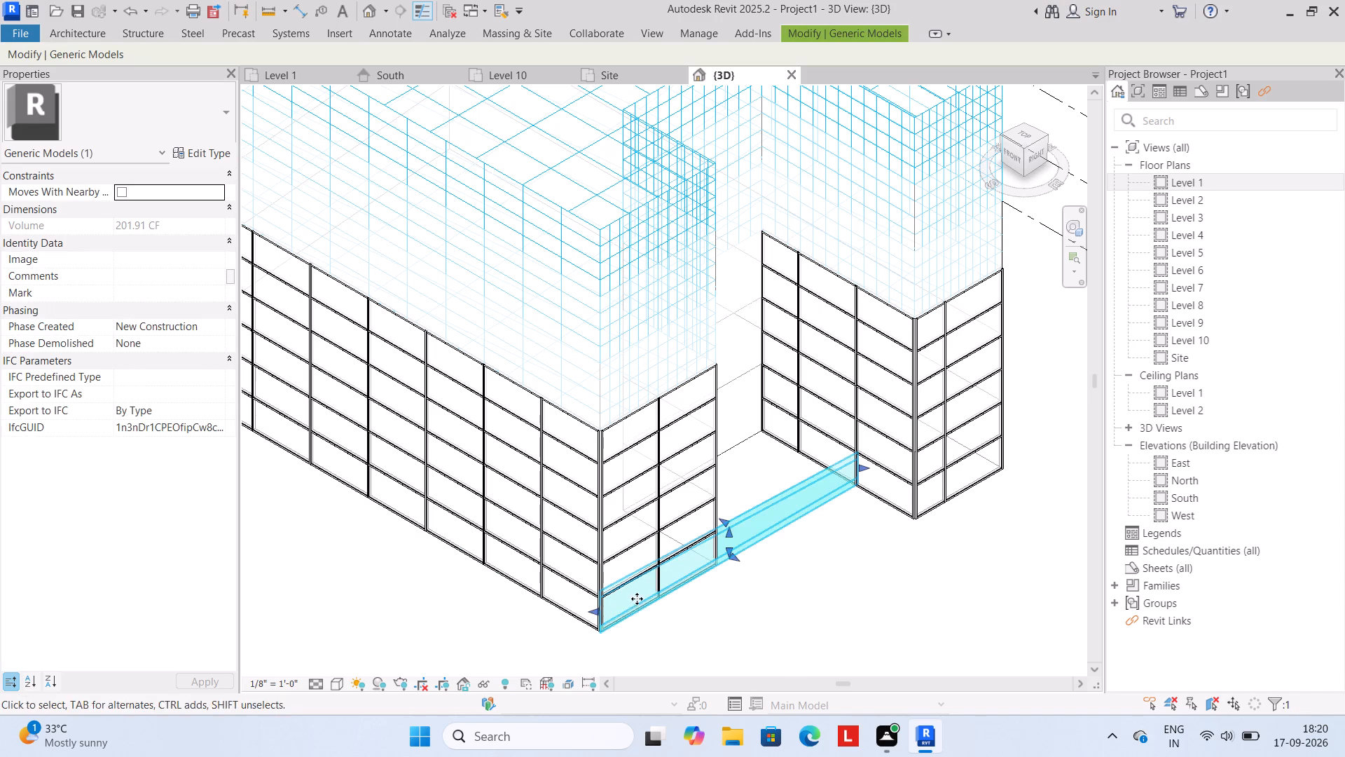
key(Escape)
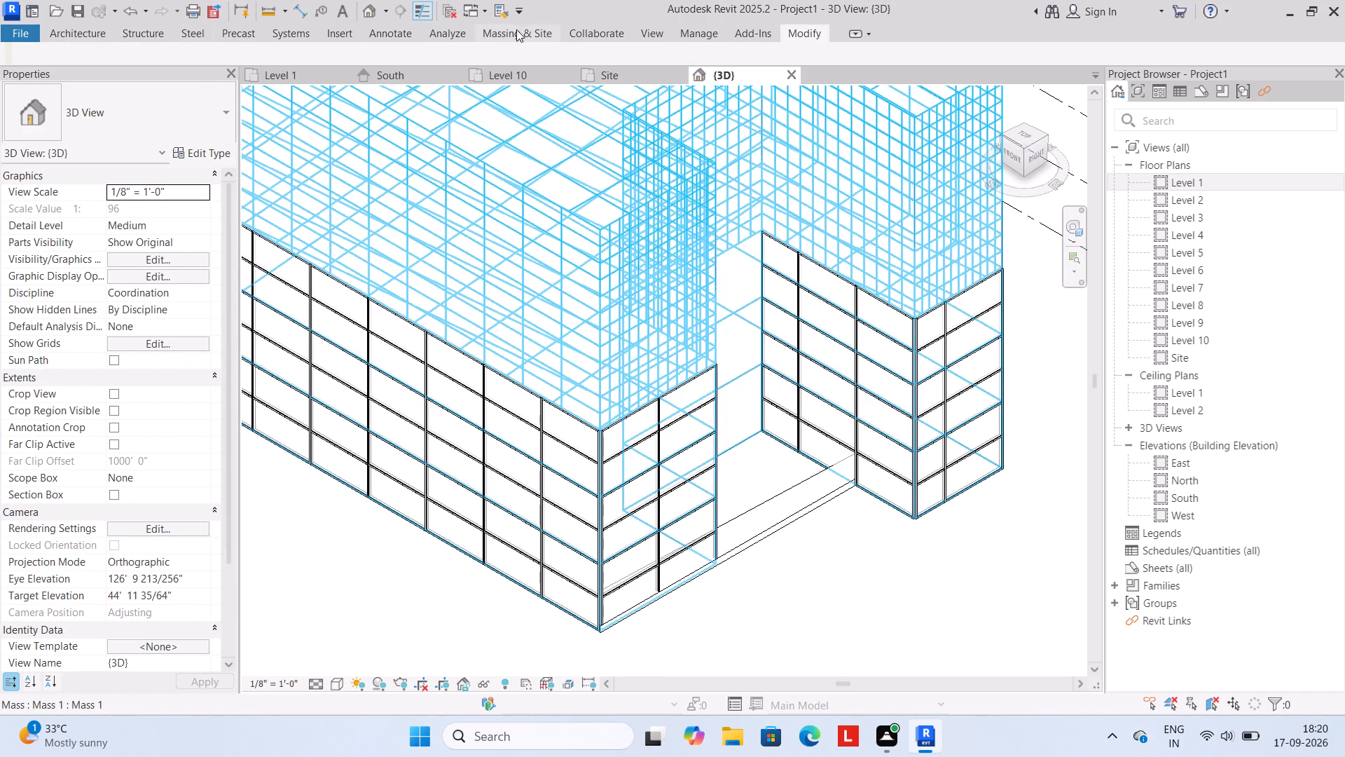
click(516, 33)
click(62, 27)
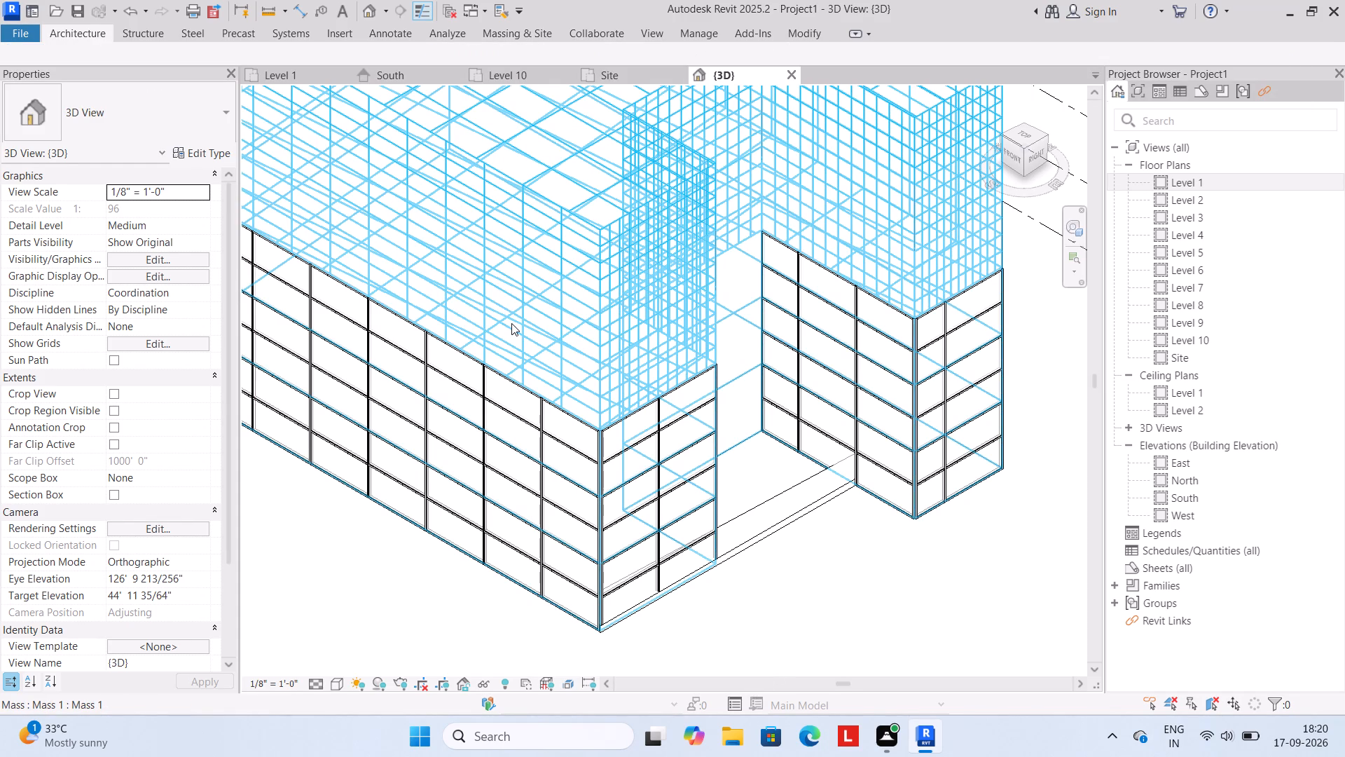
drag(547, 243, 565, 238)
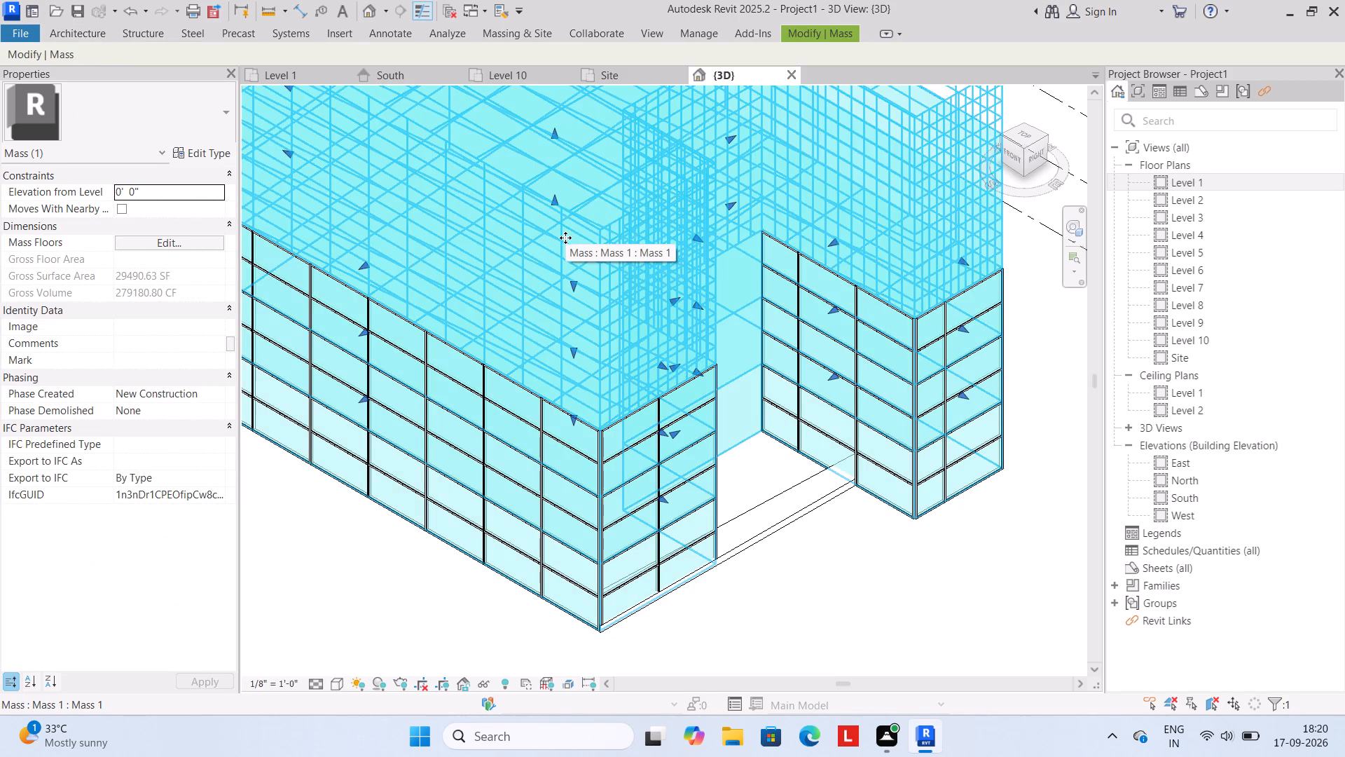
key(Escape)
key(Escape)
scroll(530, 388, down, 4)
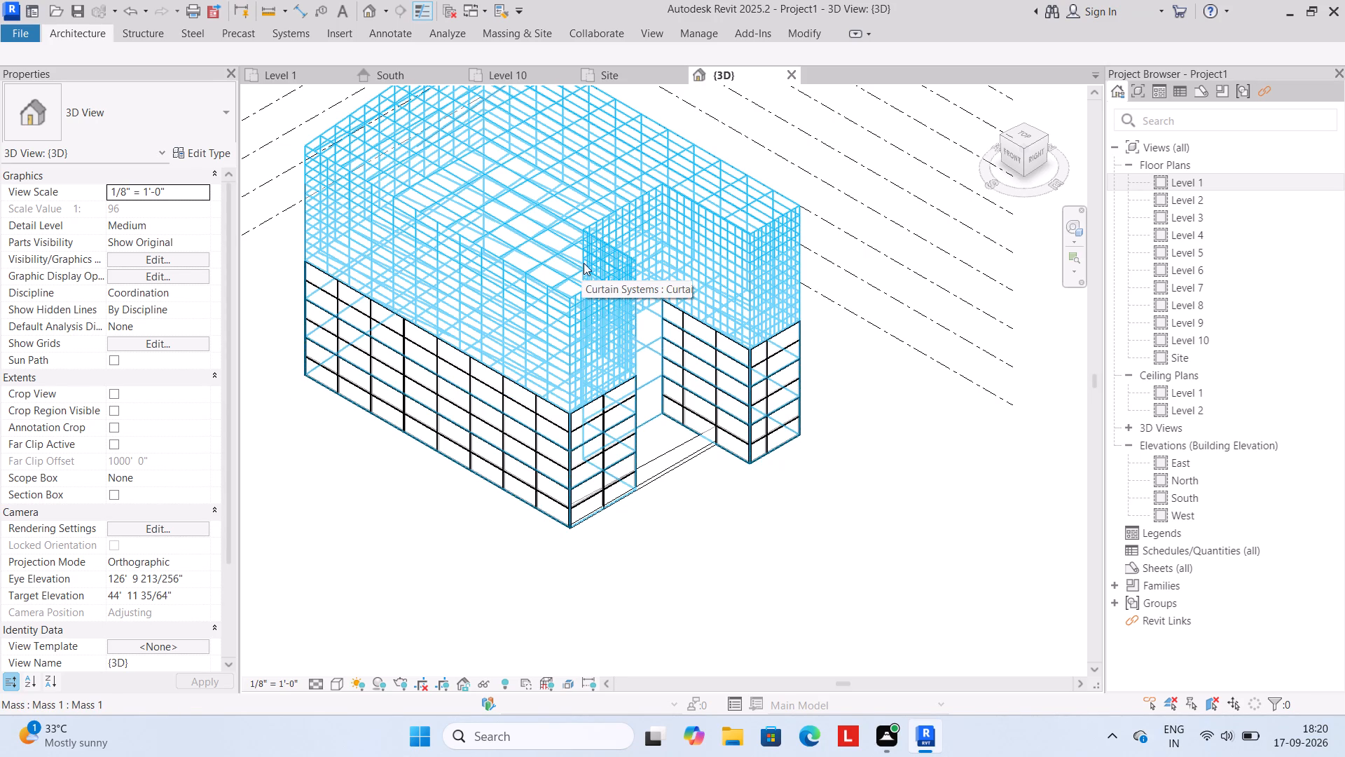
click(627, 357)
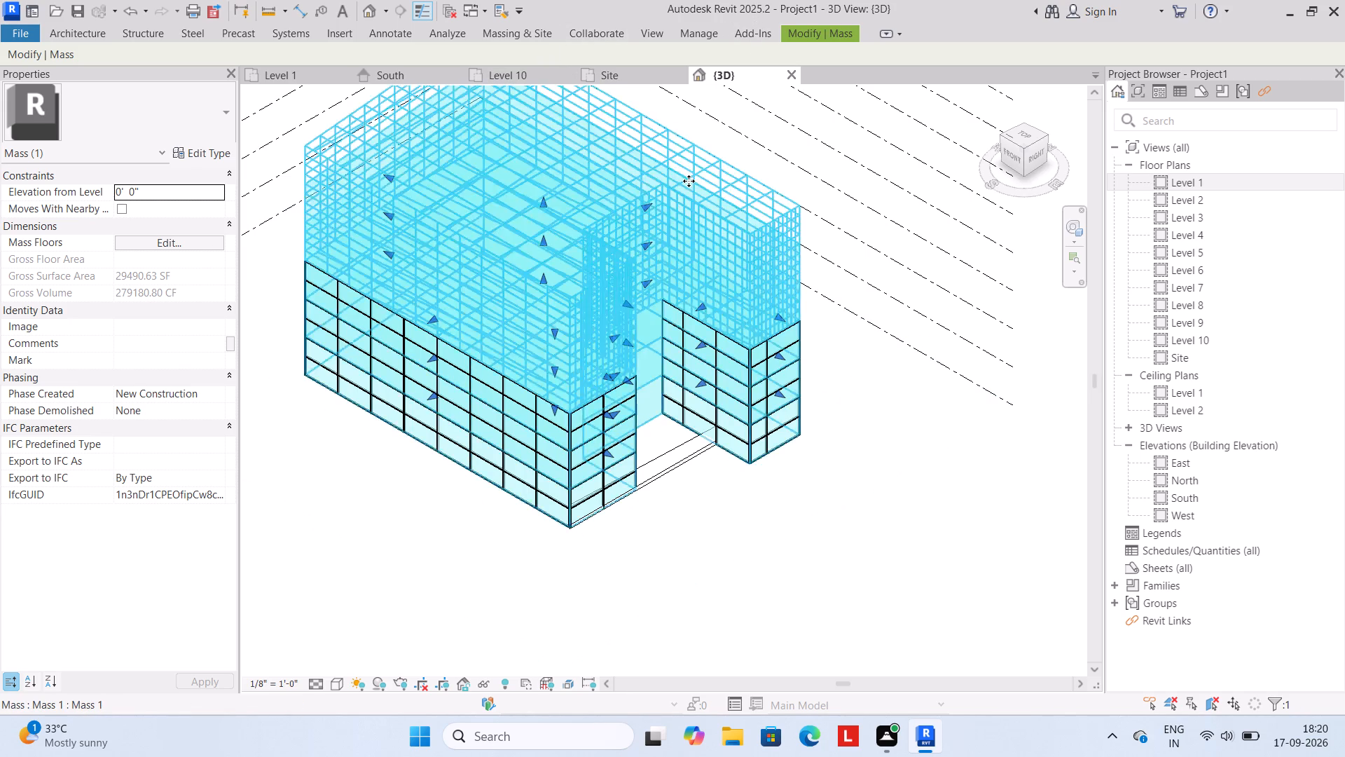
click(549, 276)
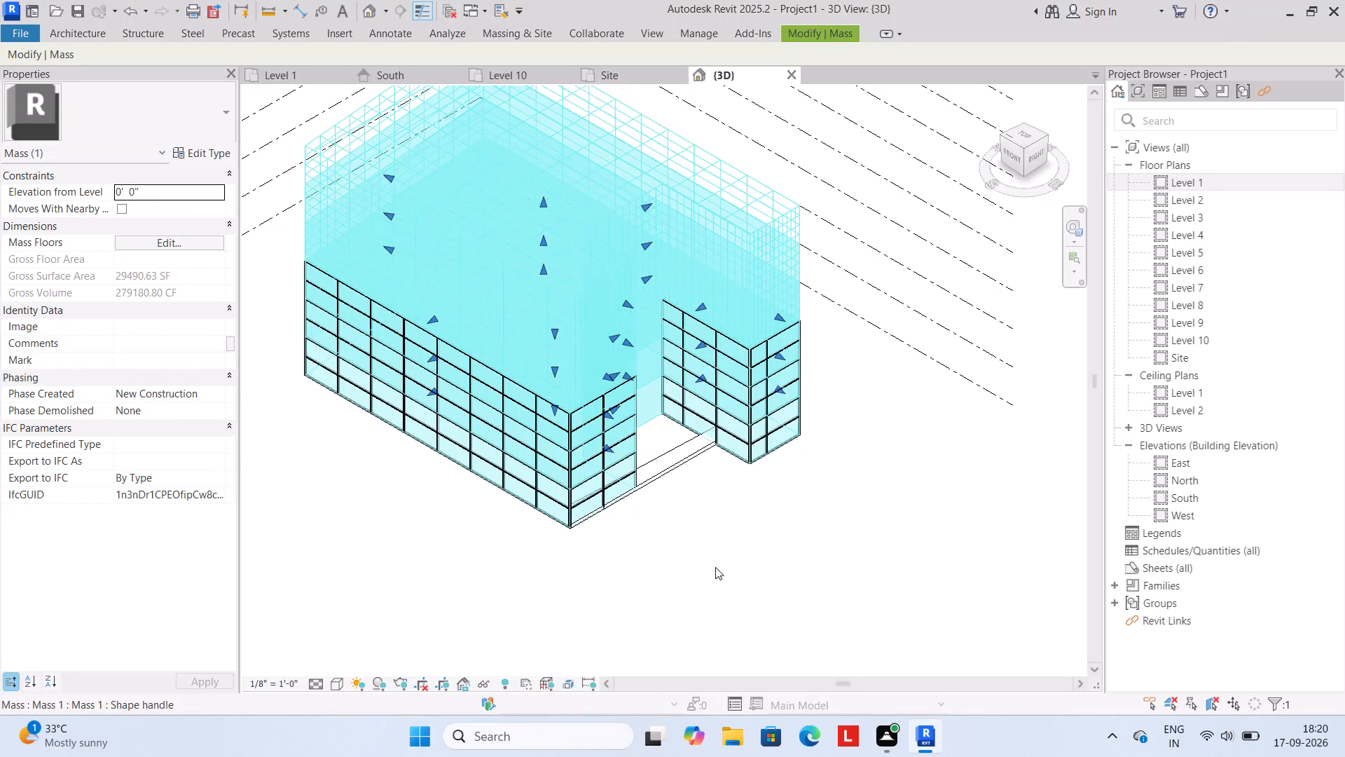
Deselect the mass and undo the extruded strip's edits, its extrusion and its sketch in the in-place generic model.
key(Escape)
key(Escape)
key(Escape)
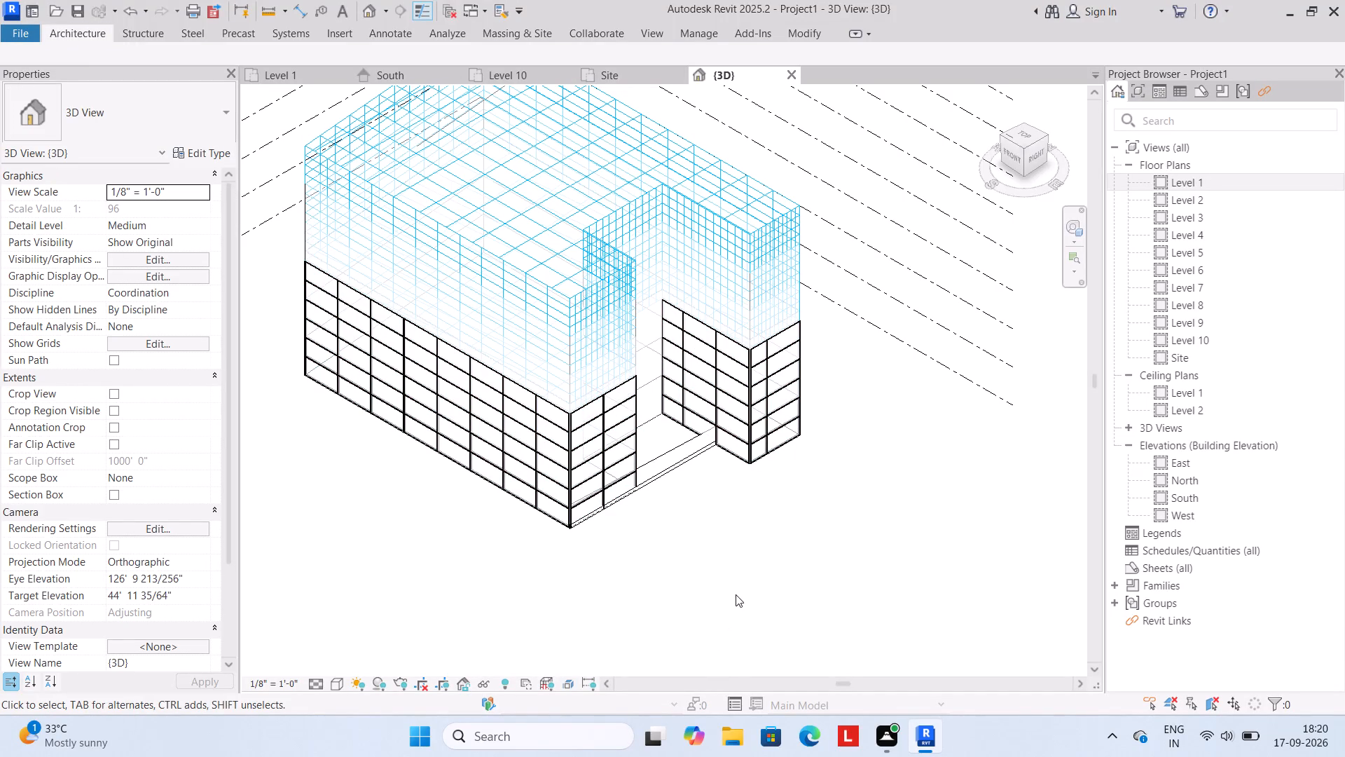
key(ctrl+z)
key(ctrl+z)
key(ctrl+z)
key(ctrl+z)
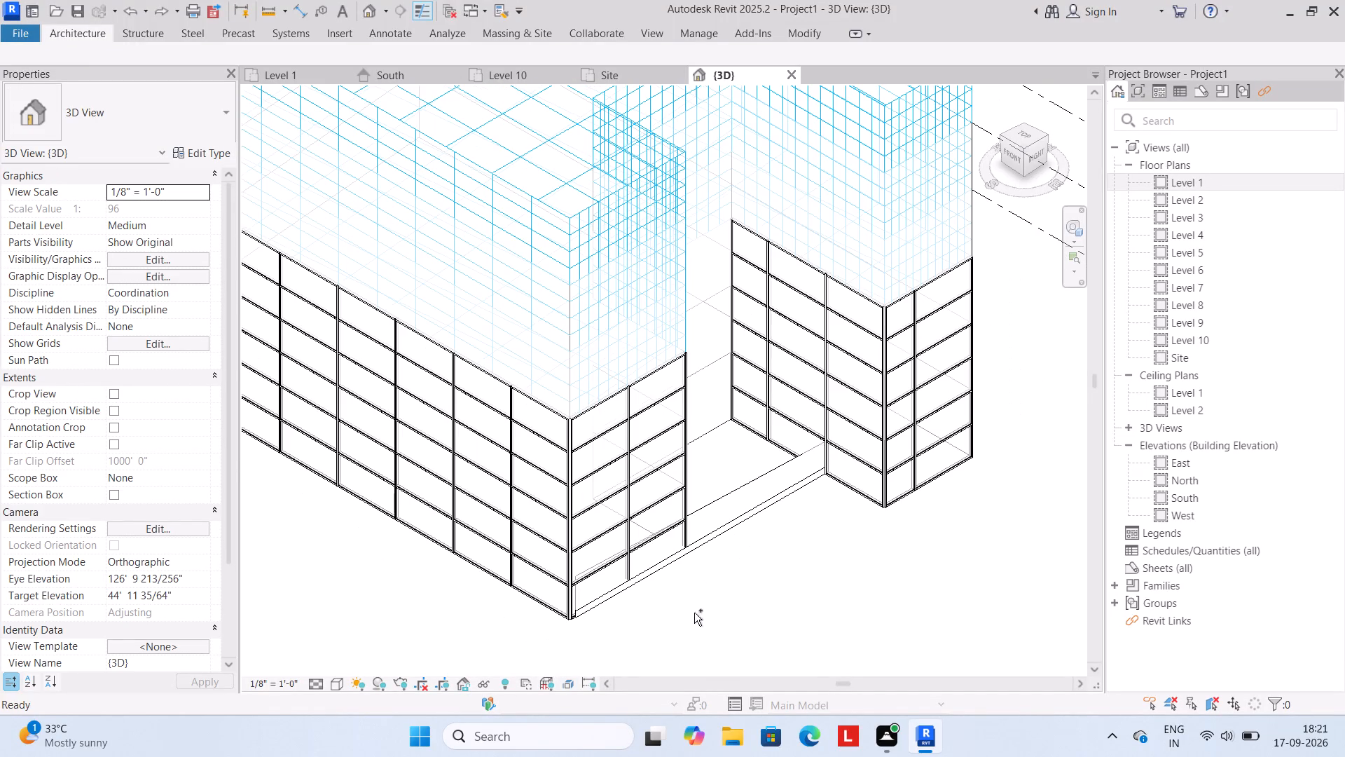
key(ctrl+z)
key(ctrl+z)
key(ctrl+z)
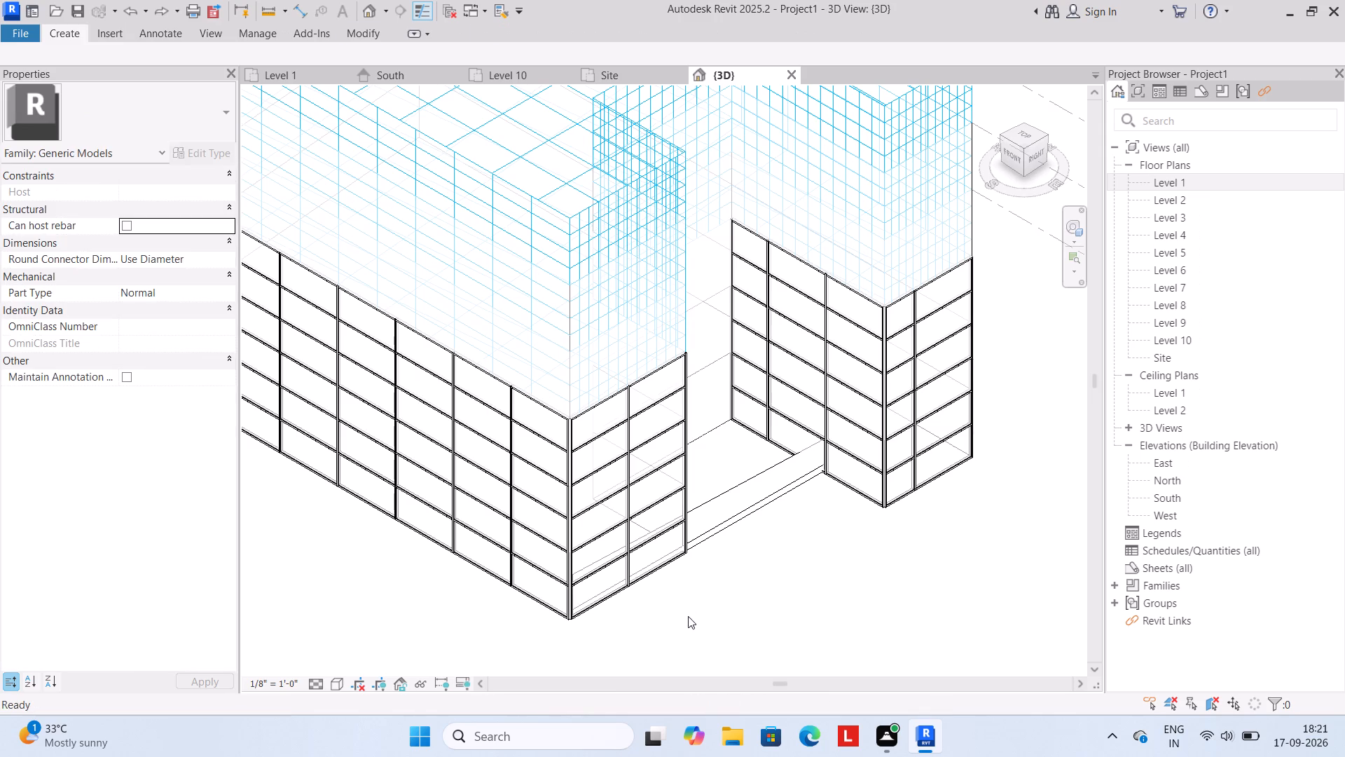
key(ctrl+z)
key(ctrl+z)
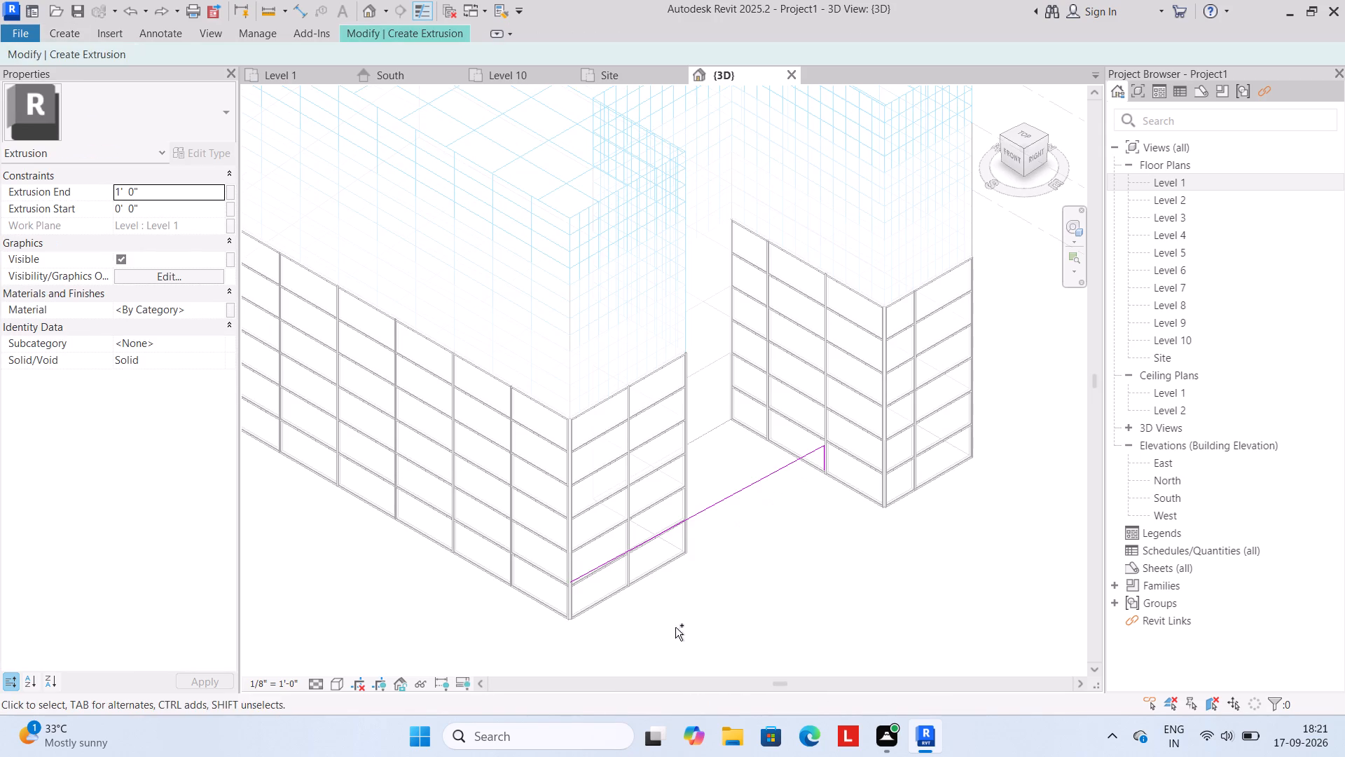
key(ctrl+z)
key(ctrl+z)
key(ctrl+z)
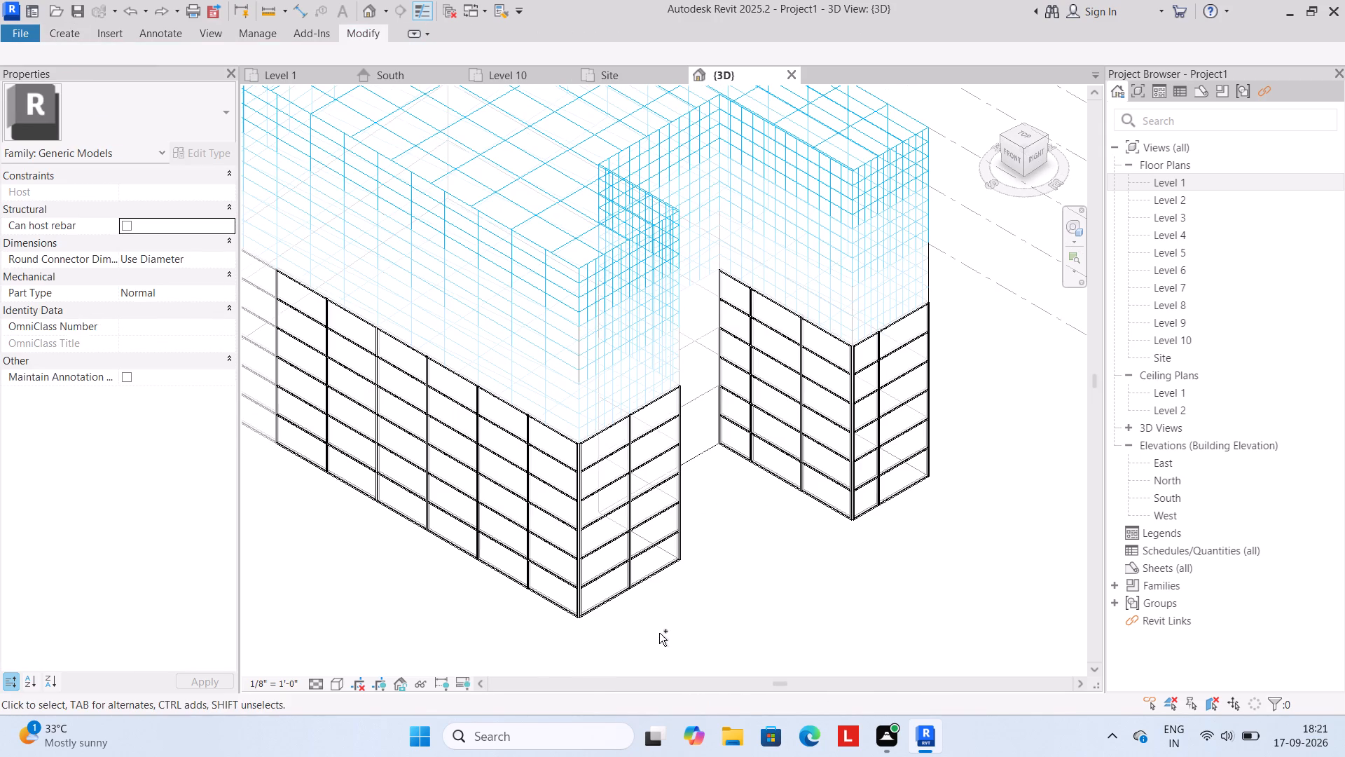
Undo the in-place model, the mullions and the curtain systems, back to the mass's editing session with divided surfaces.
key(ctrl+z)
key(ctrl+z)
key(ctrl+z)
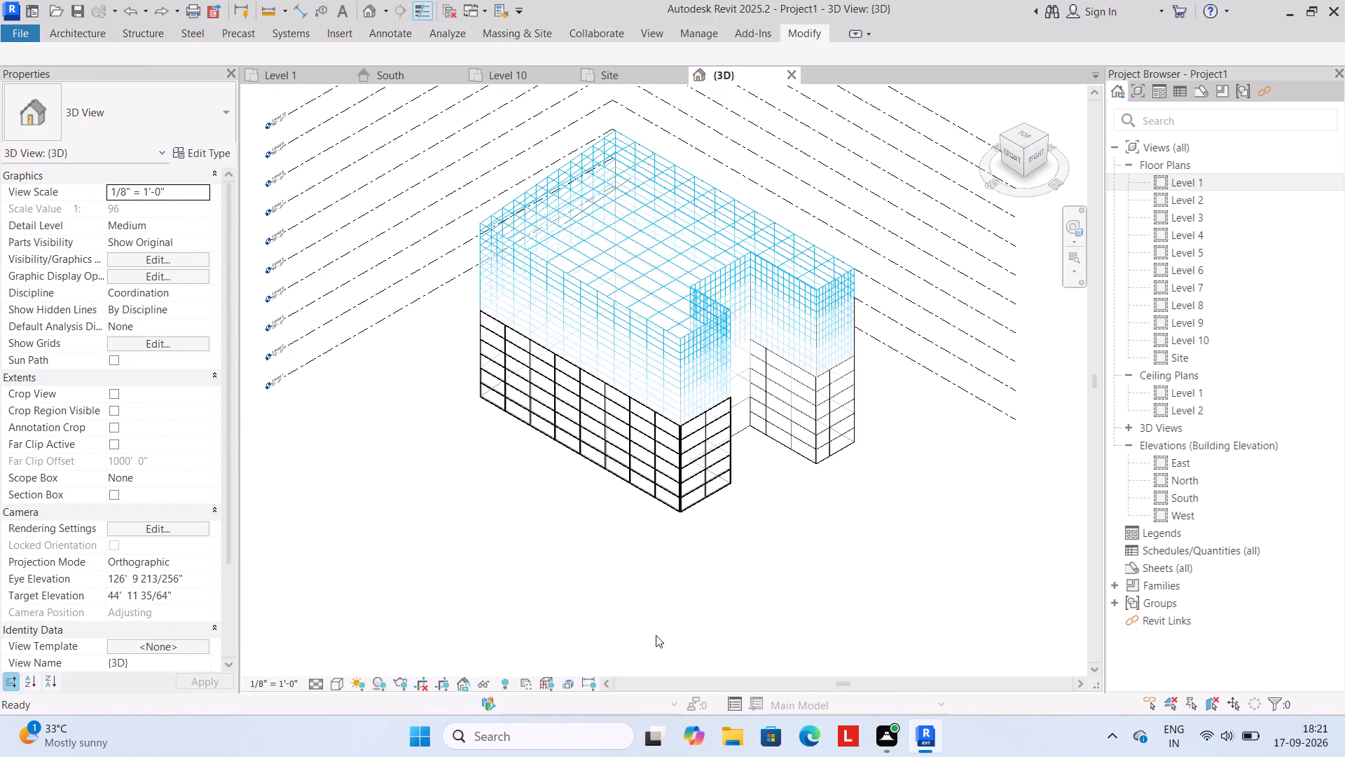
key(ctrl+z)
key(ctrl+z)
key(ctrl+z)
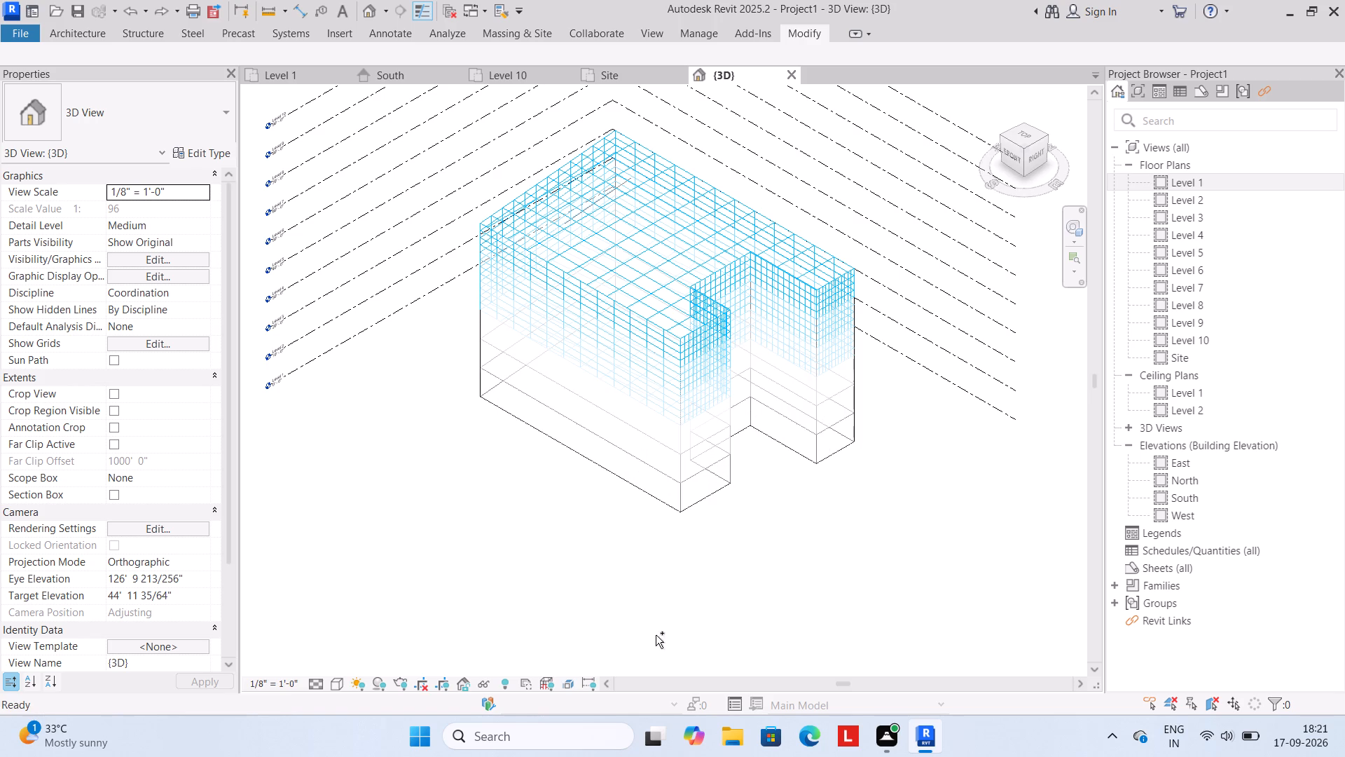
key(ctrl+z)
key(ctrl+z)
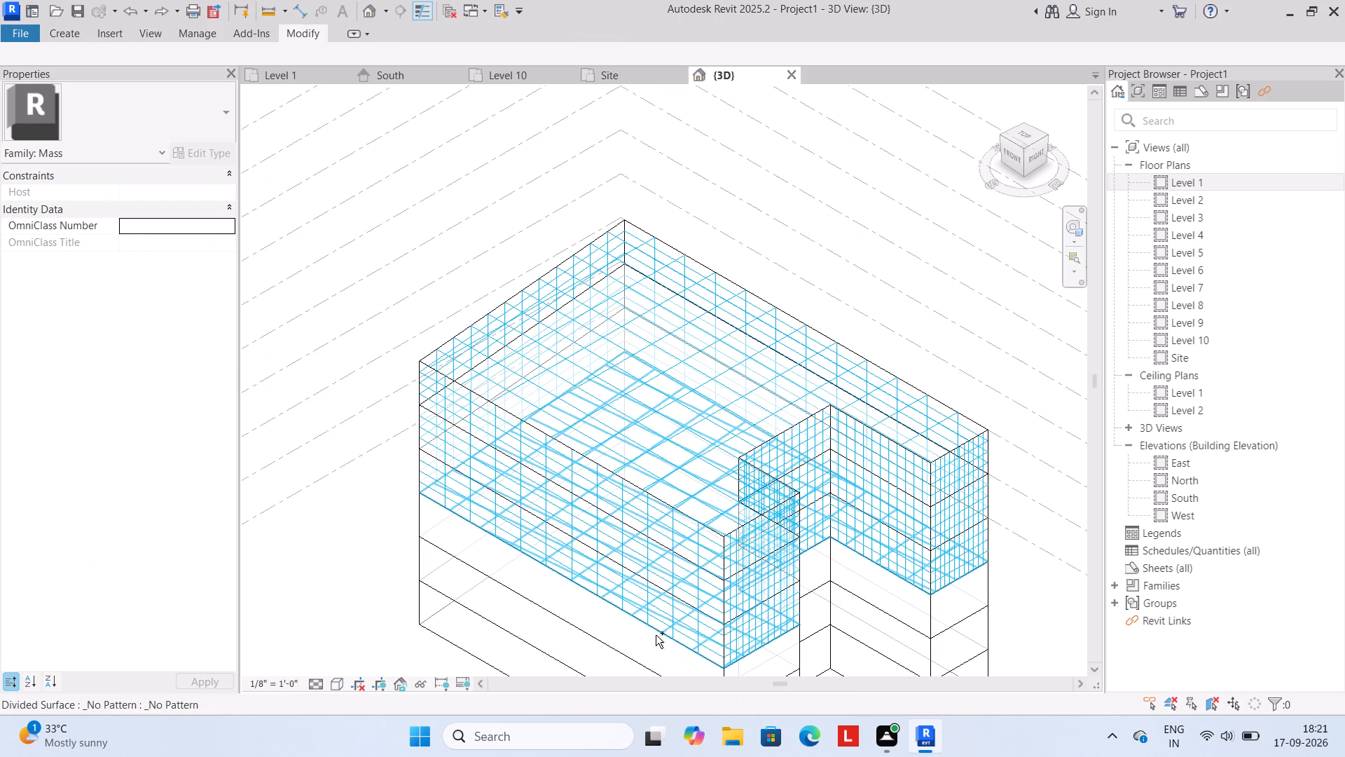
Undo the mass's divided surfaces and the stacked form copies, back to the single notched form.
key(ctrl+z)
key(ctrl+z)
key(ctrl+z)
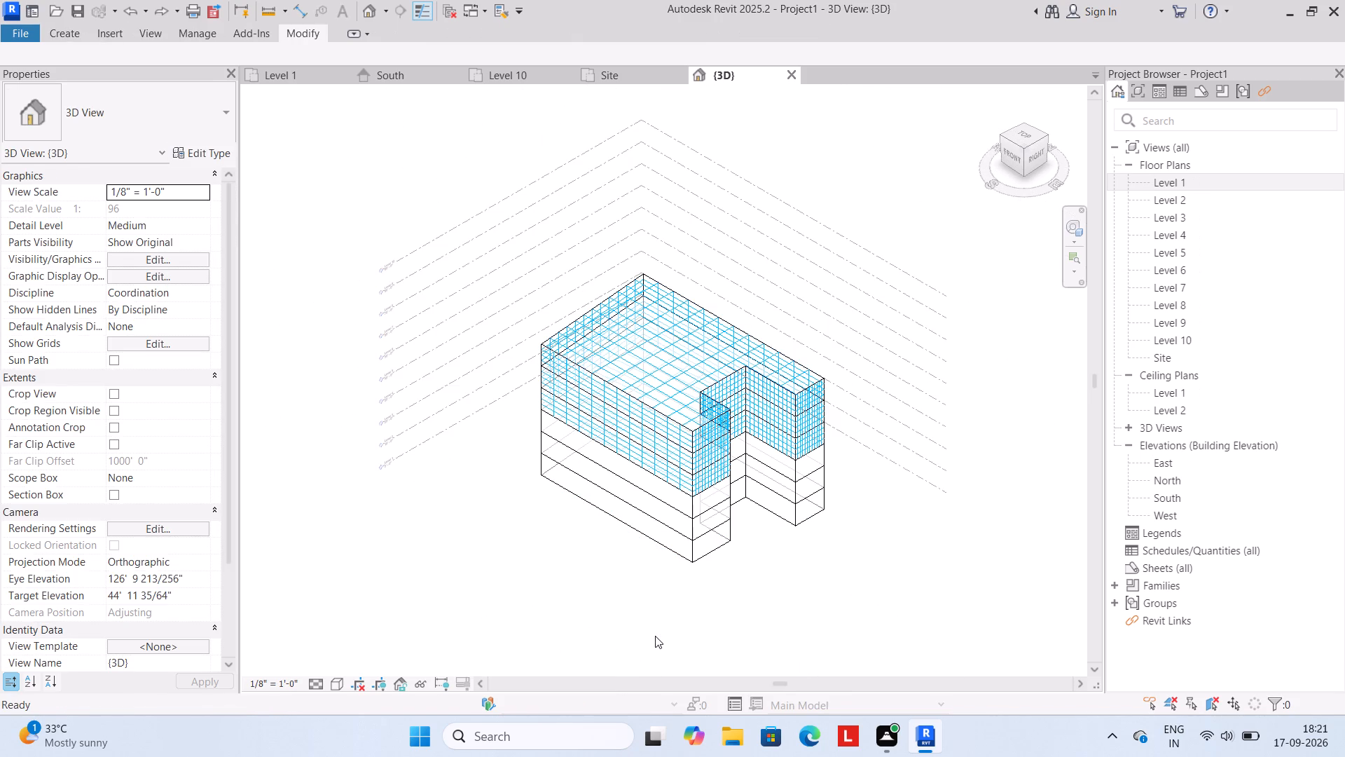
key(ctrl+z)
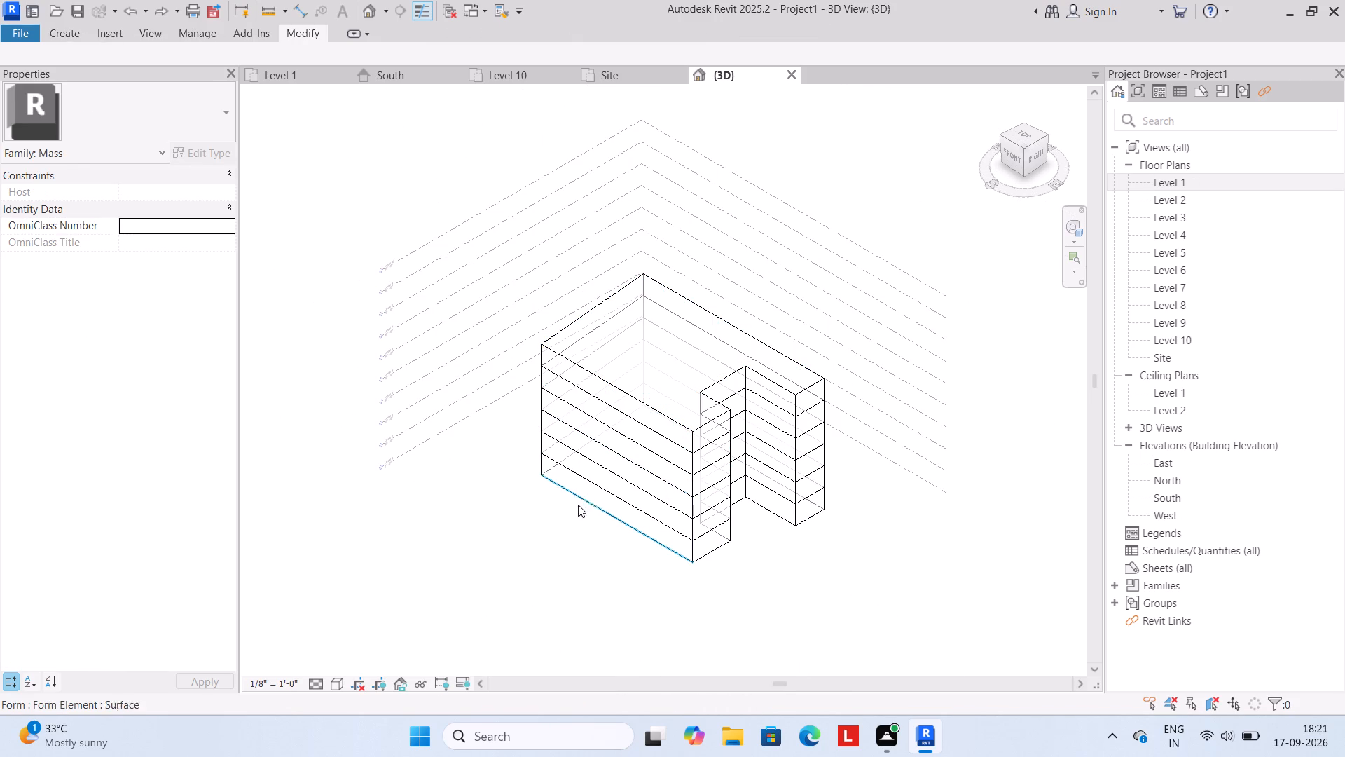
key(ctrl+z)
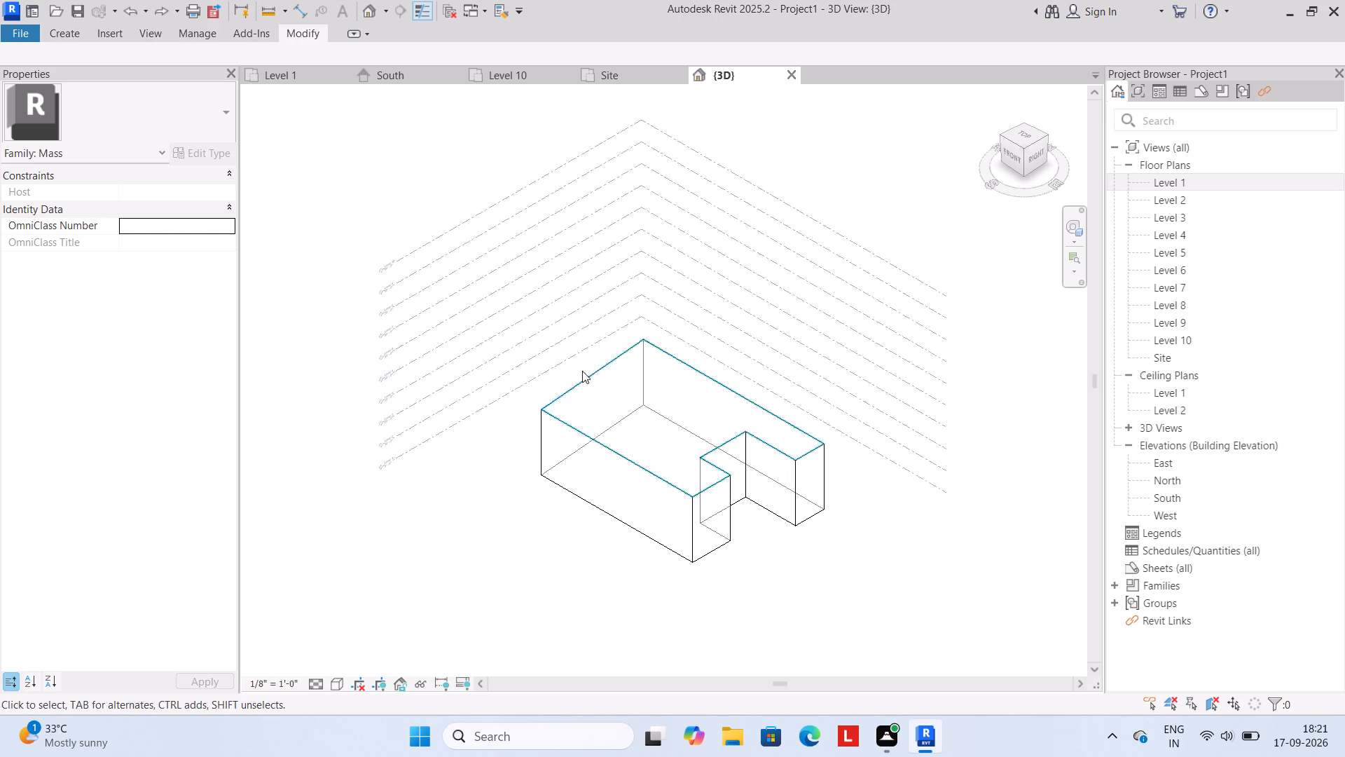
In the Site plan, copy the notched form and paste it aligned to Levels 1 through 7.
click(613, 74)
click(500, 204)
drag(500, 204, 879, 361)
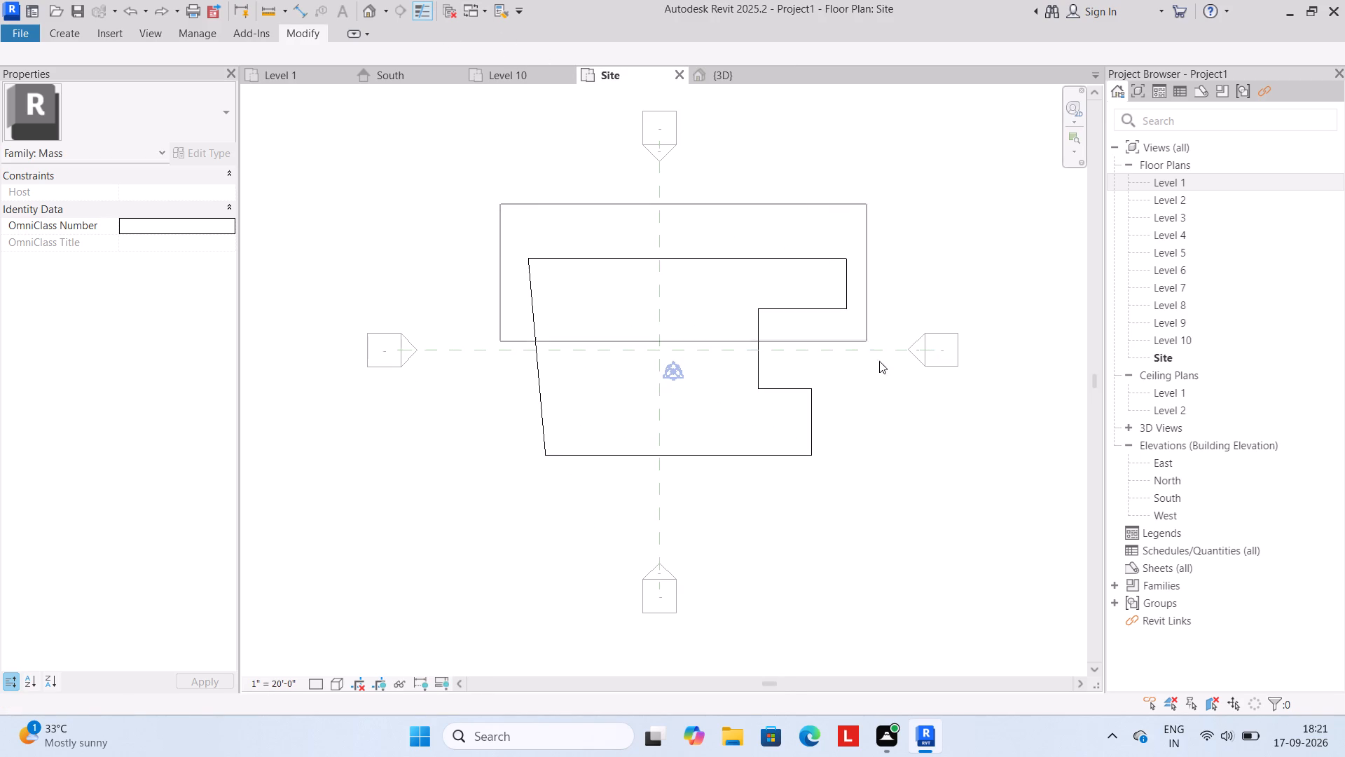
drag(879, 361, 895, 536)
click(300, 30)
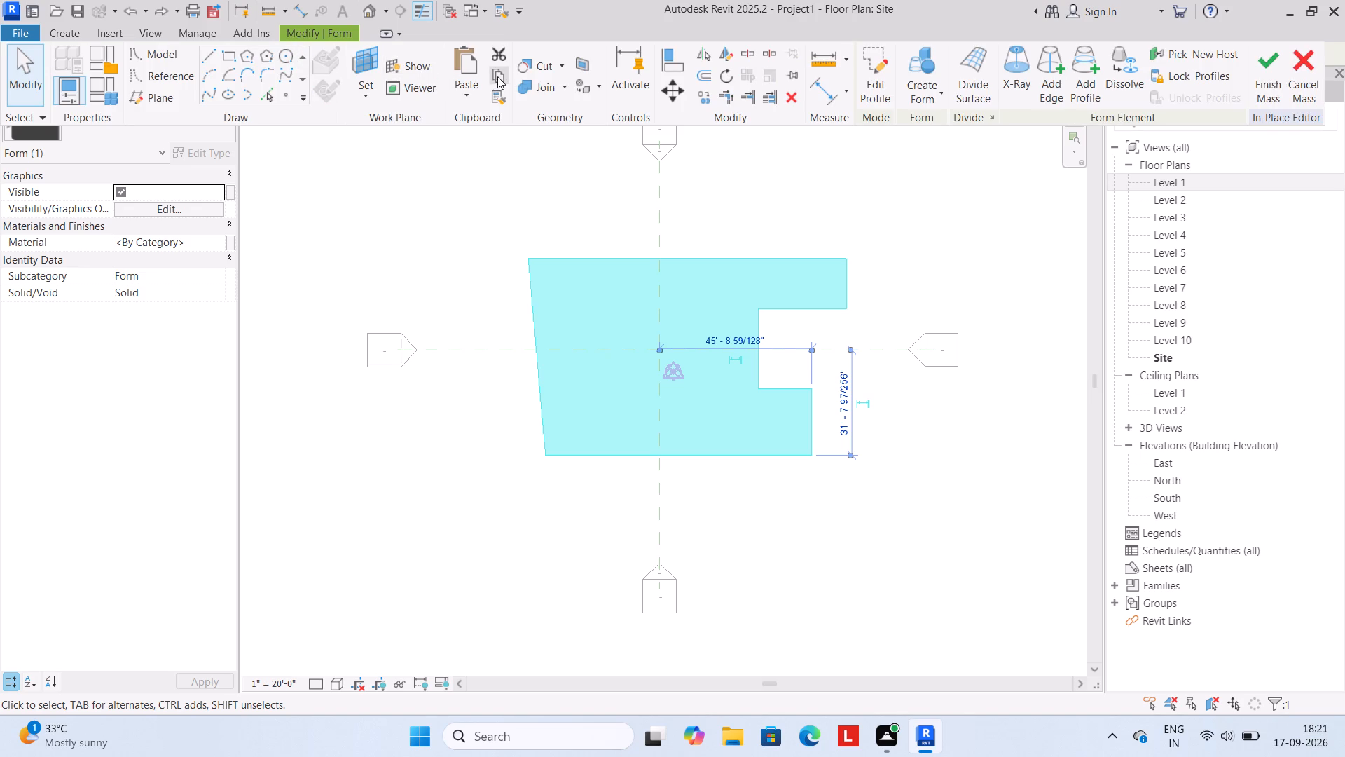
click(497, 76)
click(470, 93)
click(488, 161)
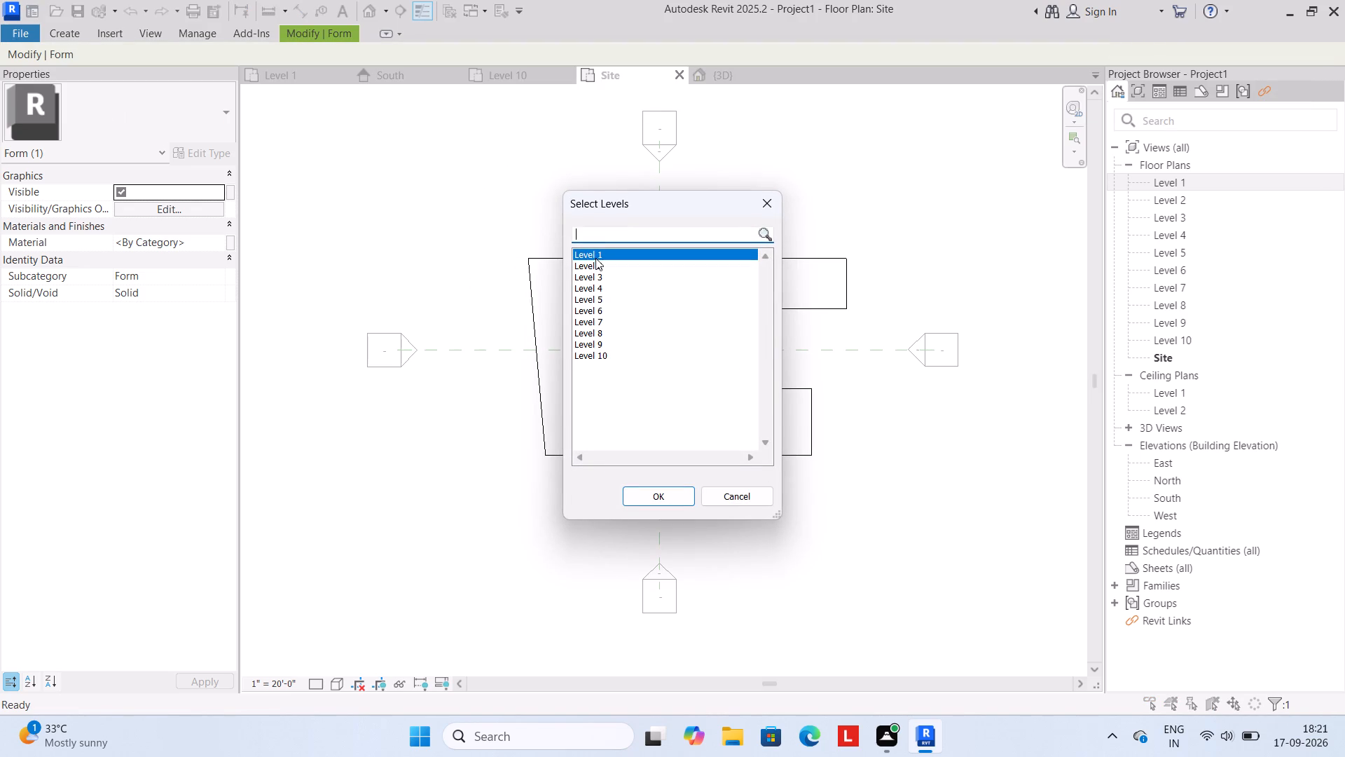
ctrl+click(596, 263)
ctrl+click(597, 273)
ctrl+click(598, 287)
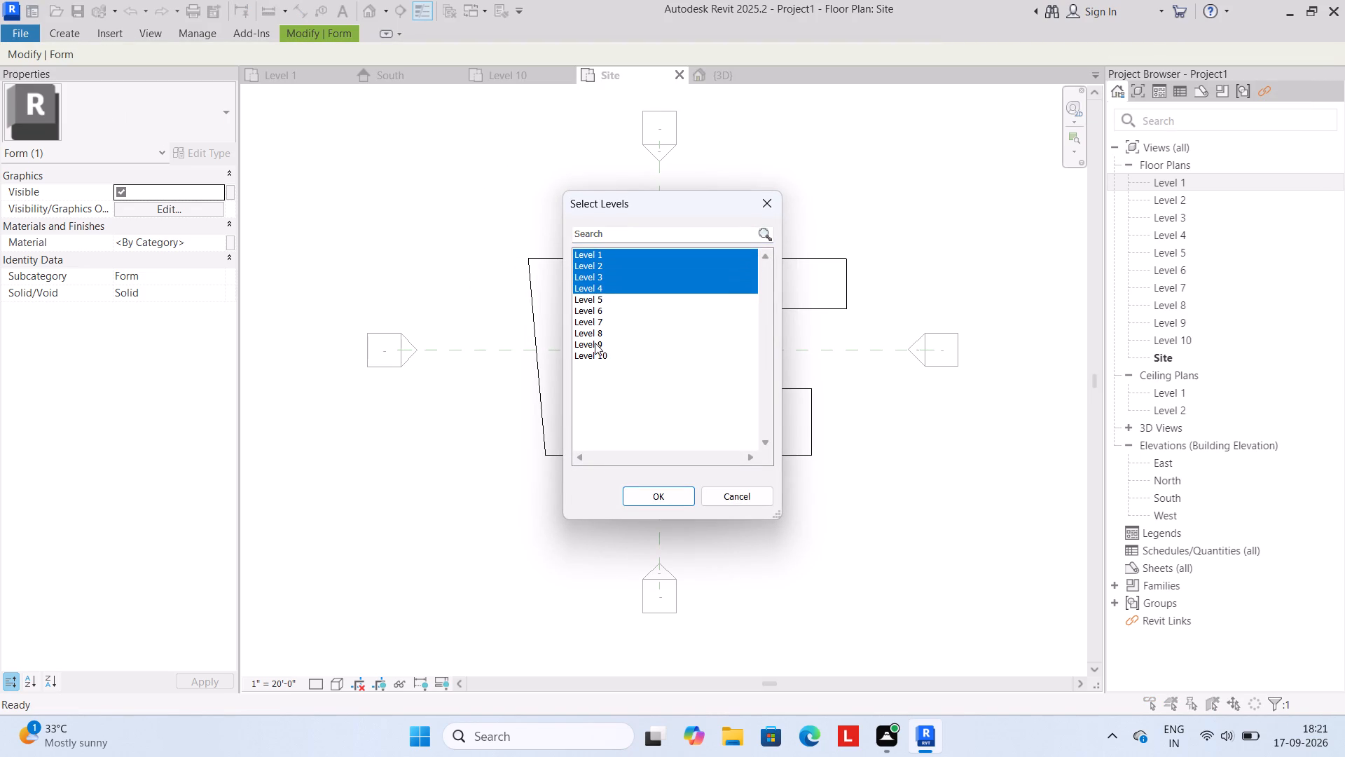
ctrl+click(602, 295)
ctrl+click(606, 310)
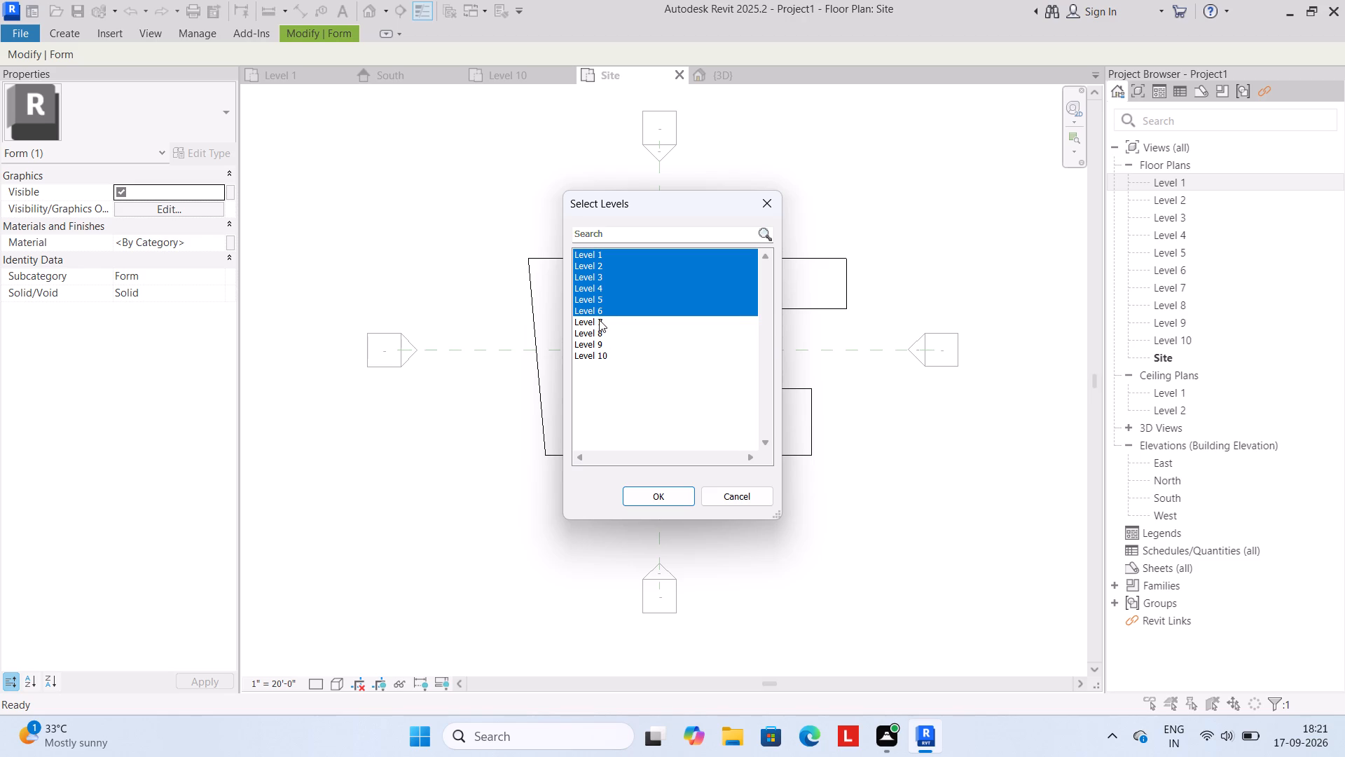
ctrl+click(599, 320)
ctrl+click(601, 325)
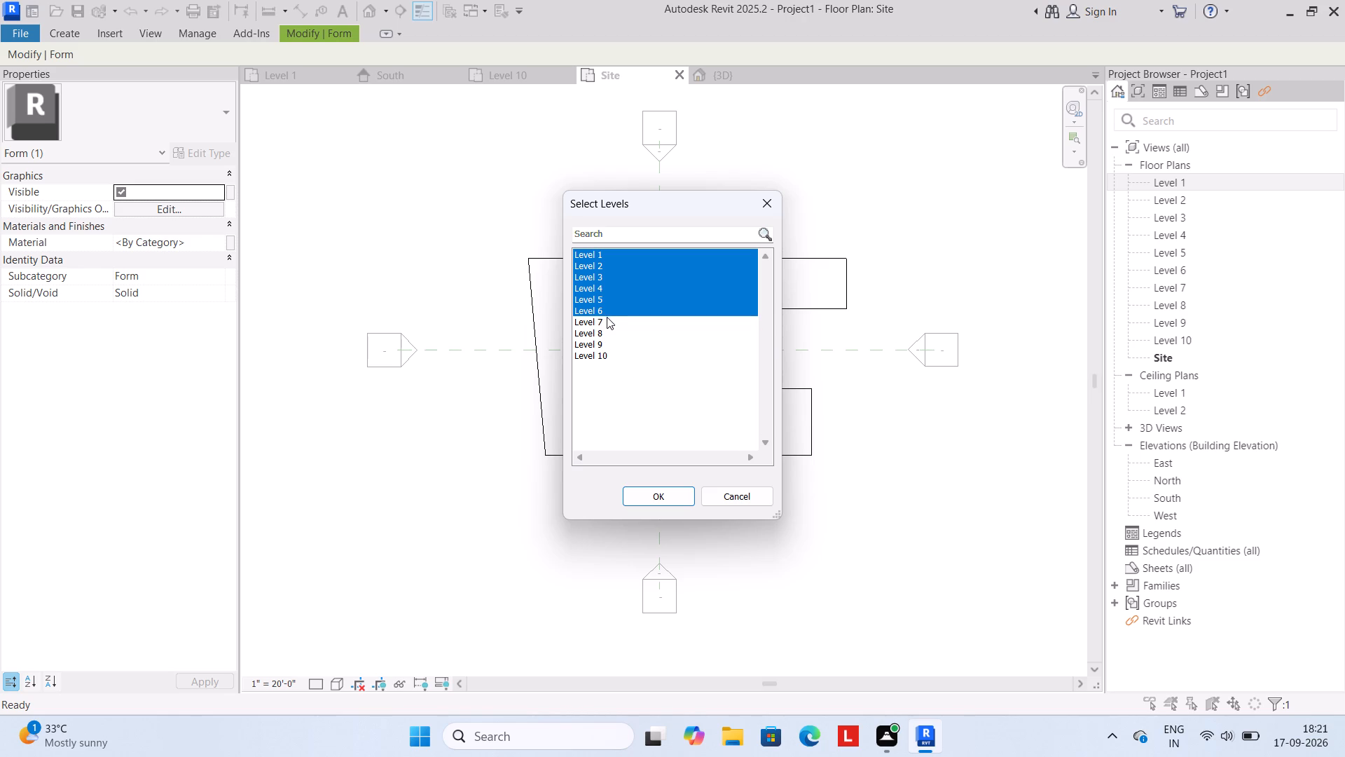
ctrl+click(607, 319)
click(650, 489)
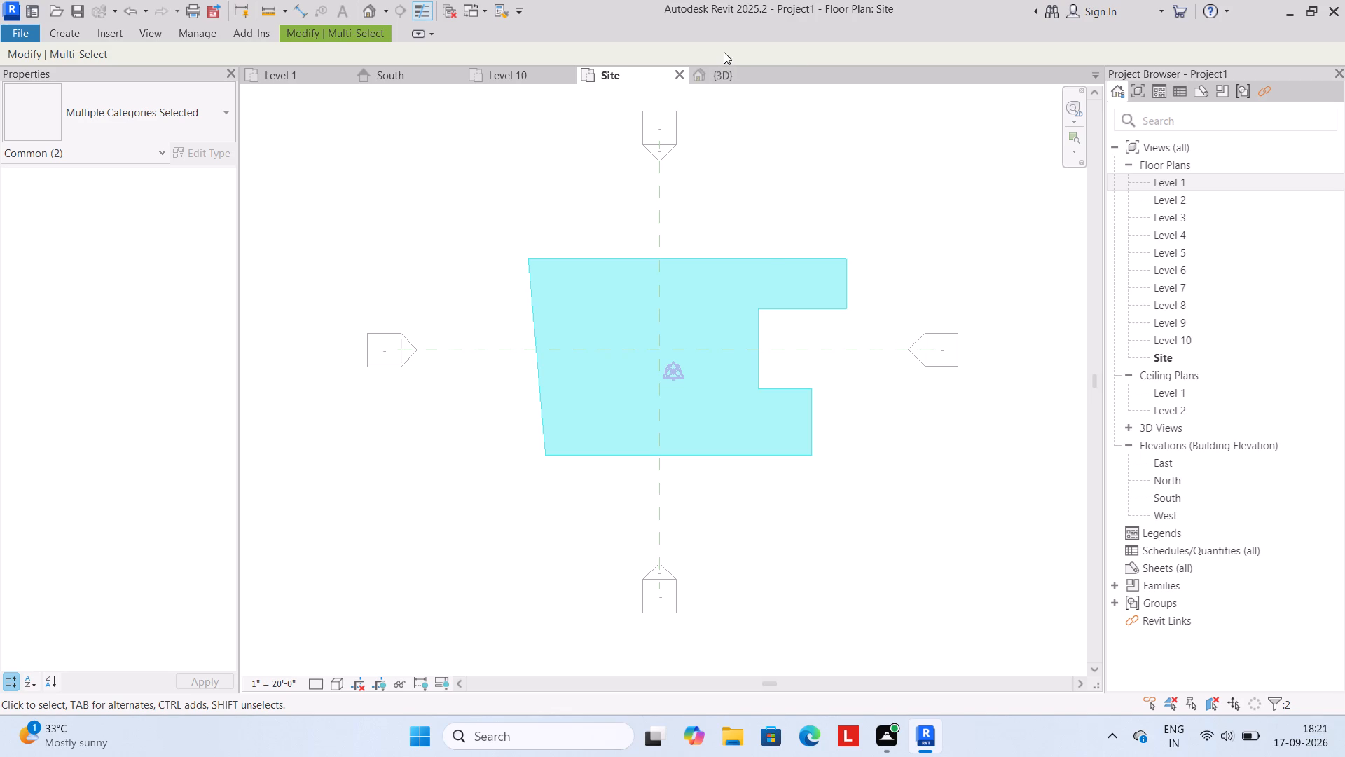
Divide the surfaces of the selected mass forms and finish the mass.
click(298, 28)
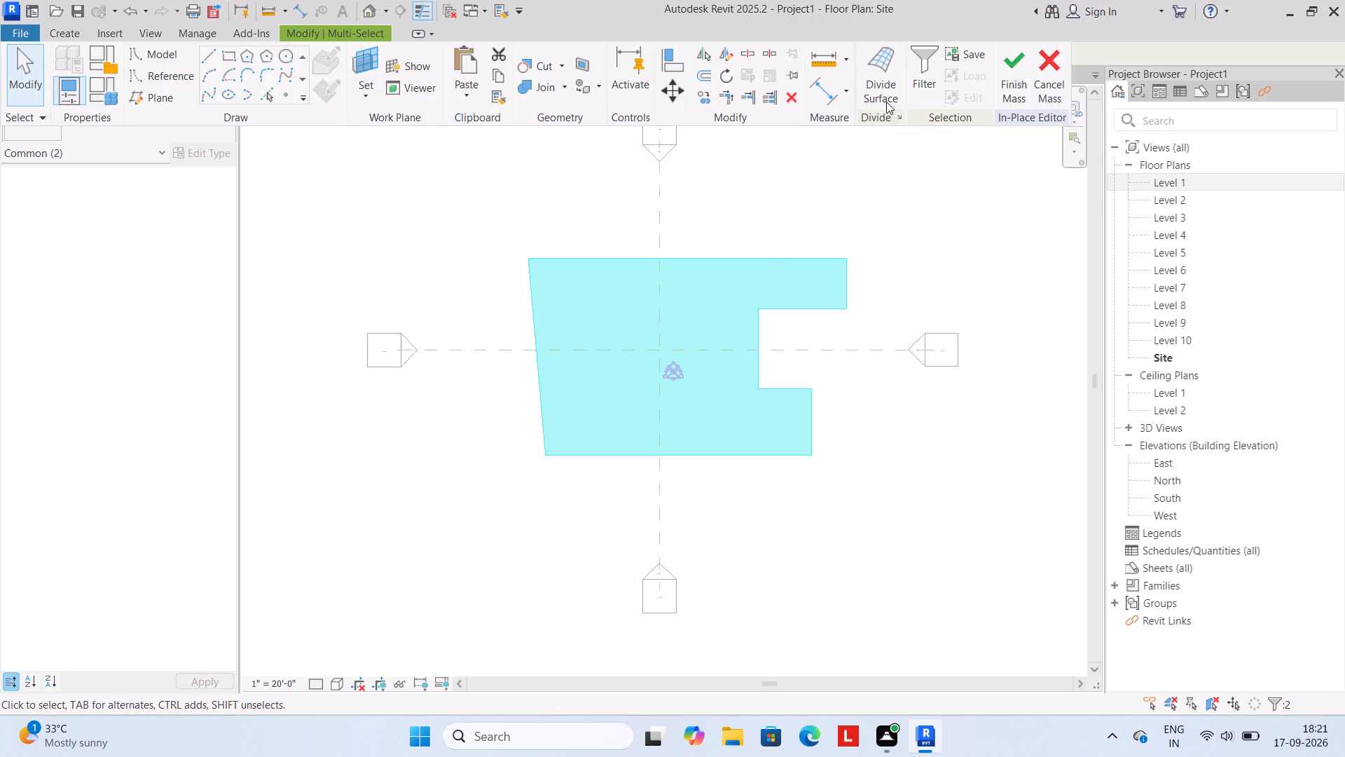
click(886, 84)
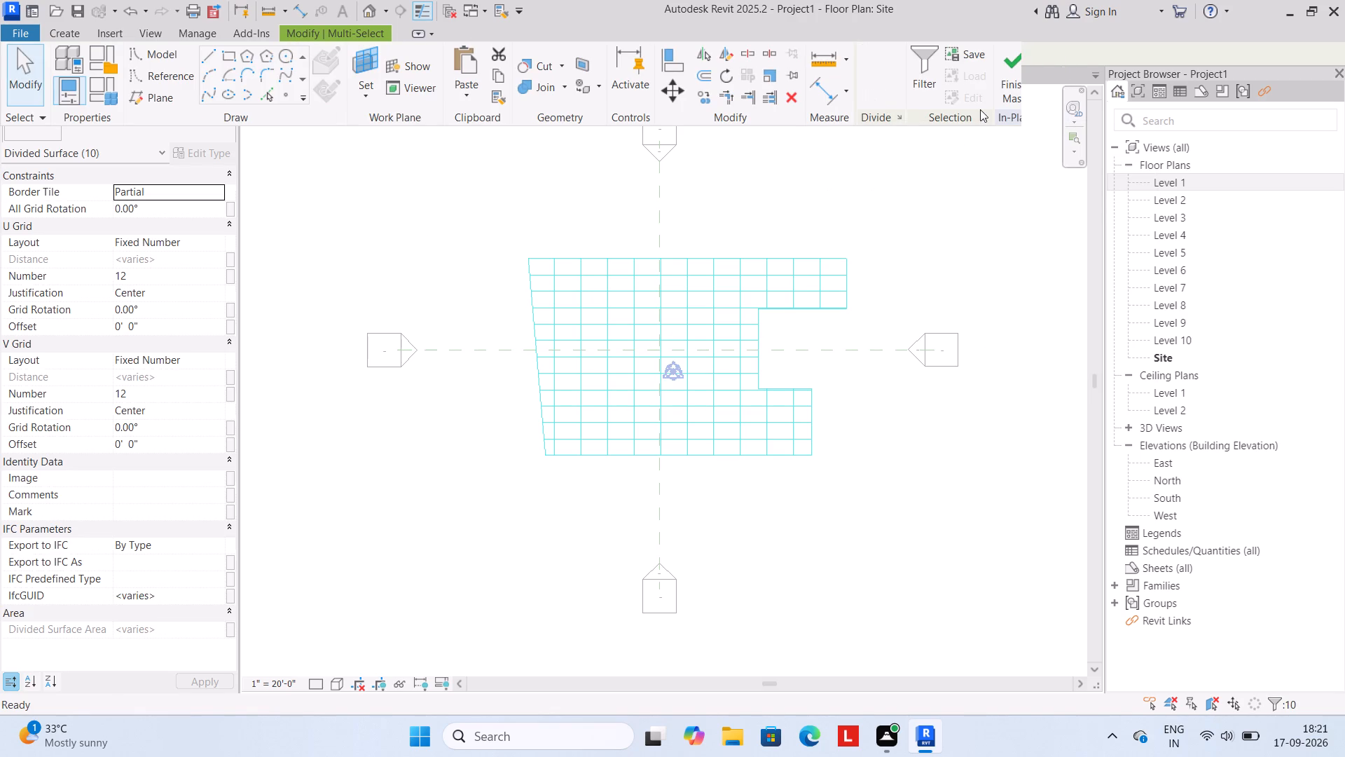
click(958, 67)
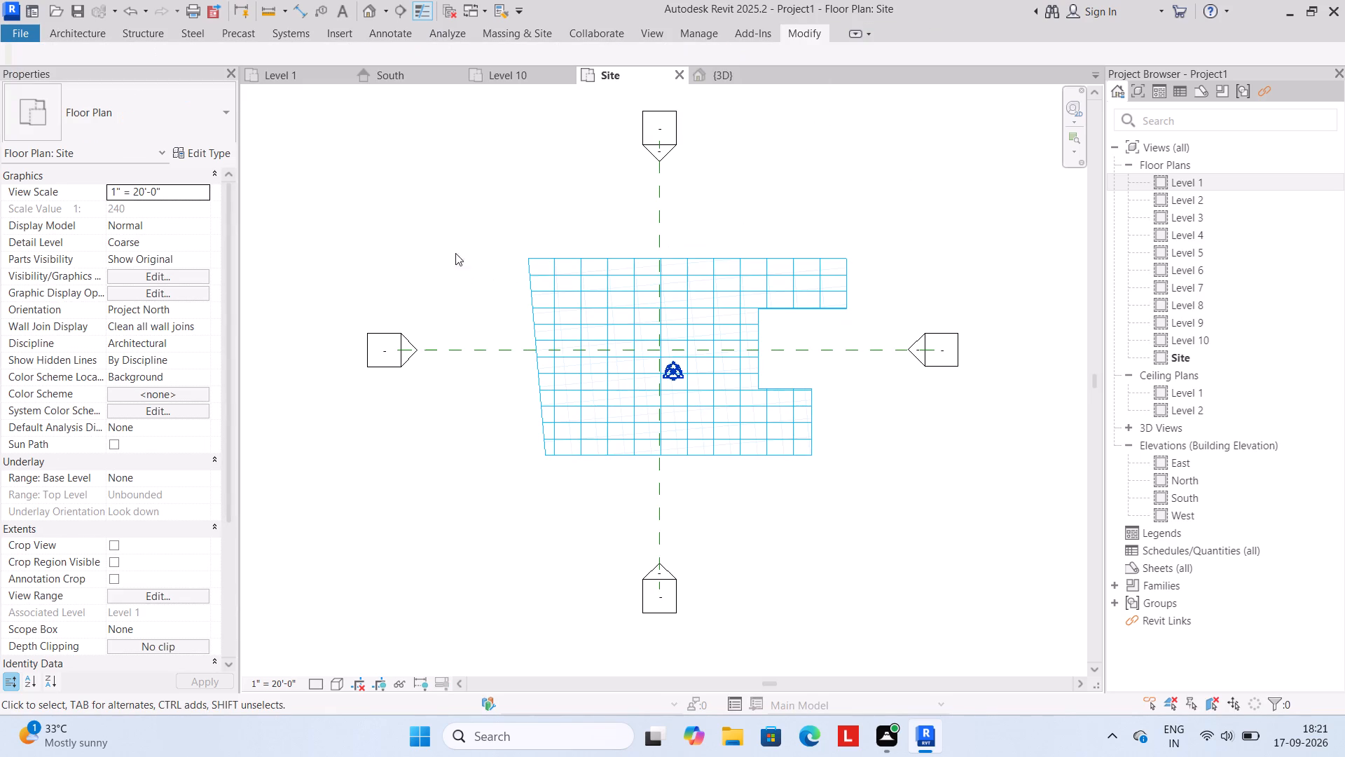
Examine the divided mass in the 3D view, especially the floor divisions on its notched east side.
click(754, 80)
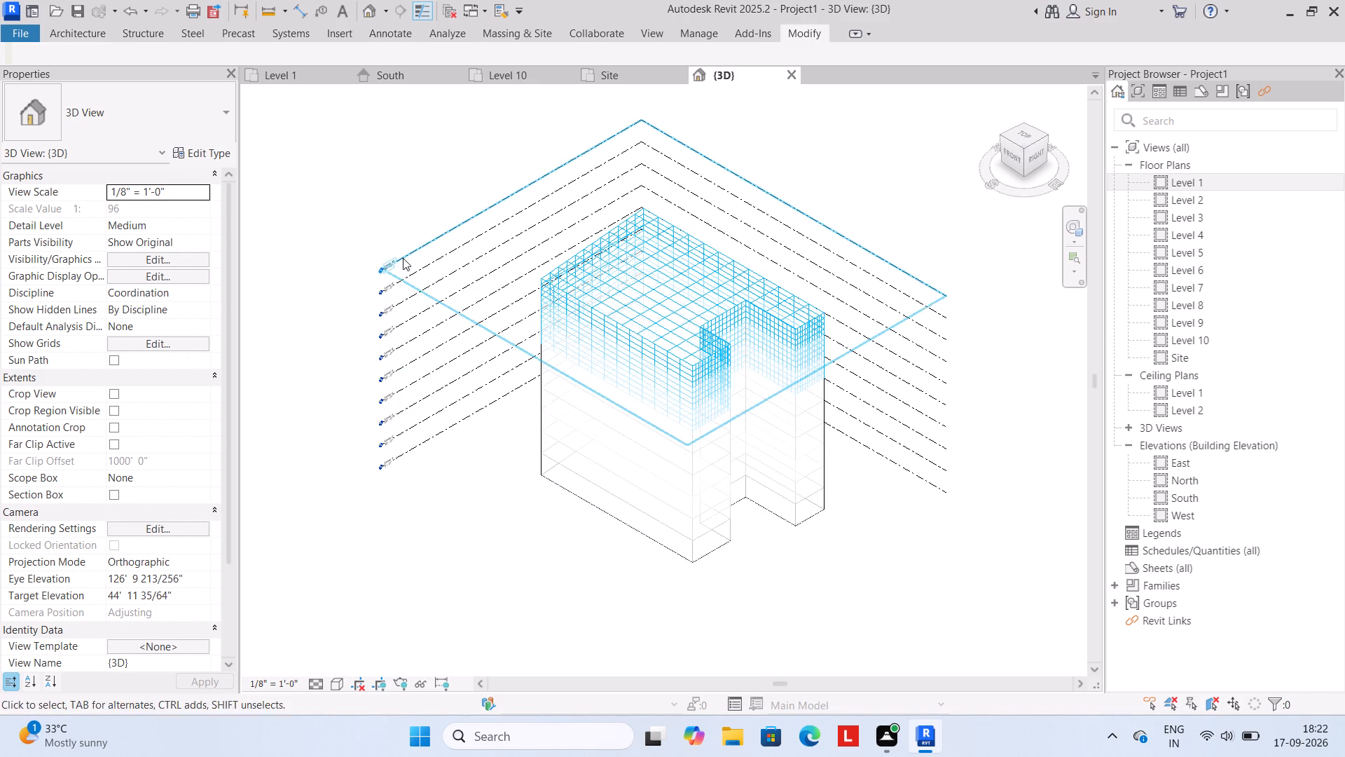
click(668, 363)
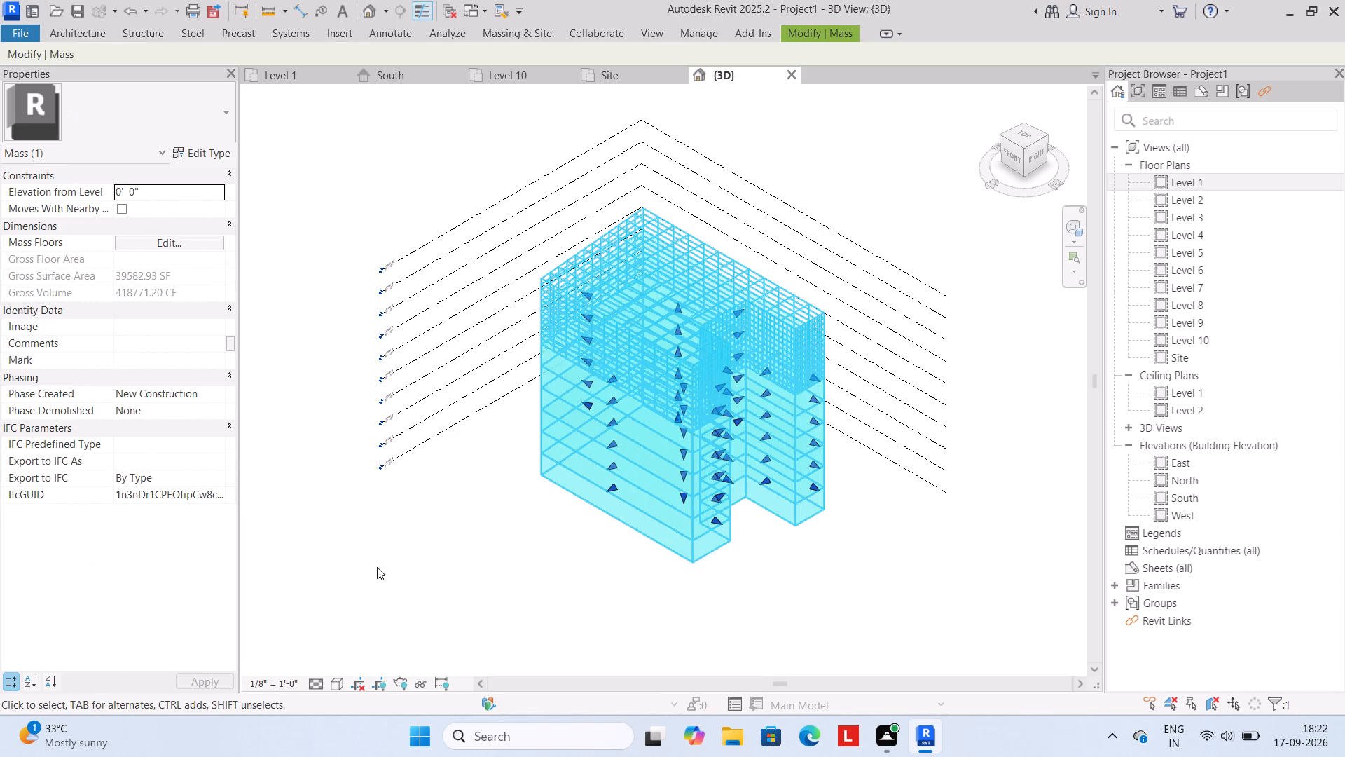
key(Escape)
key(Escape)
key(Escape)
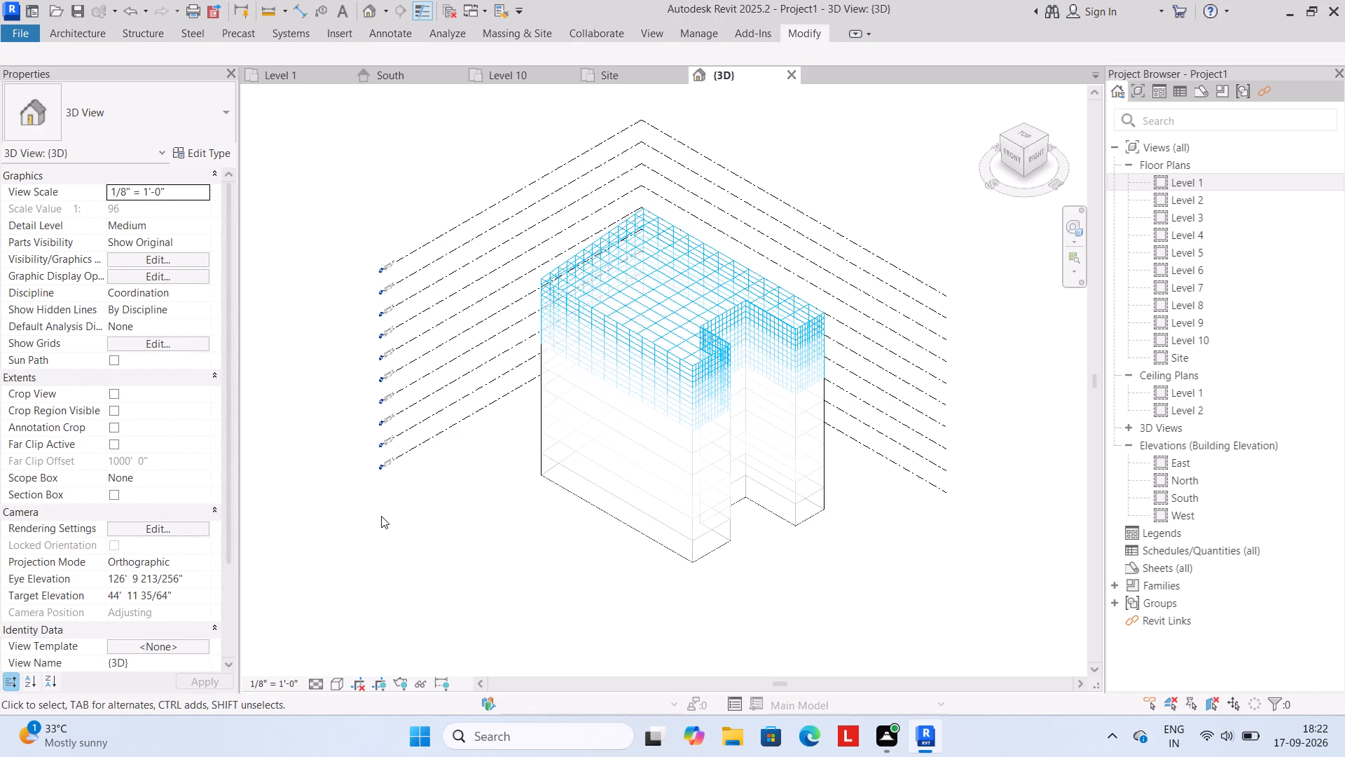
key(Escape)
scroll(678, 591, up, 4)
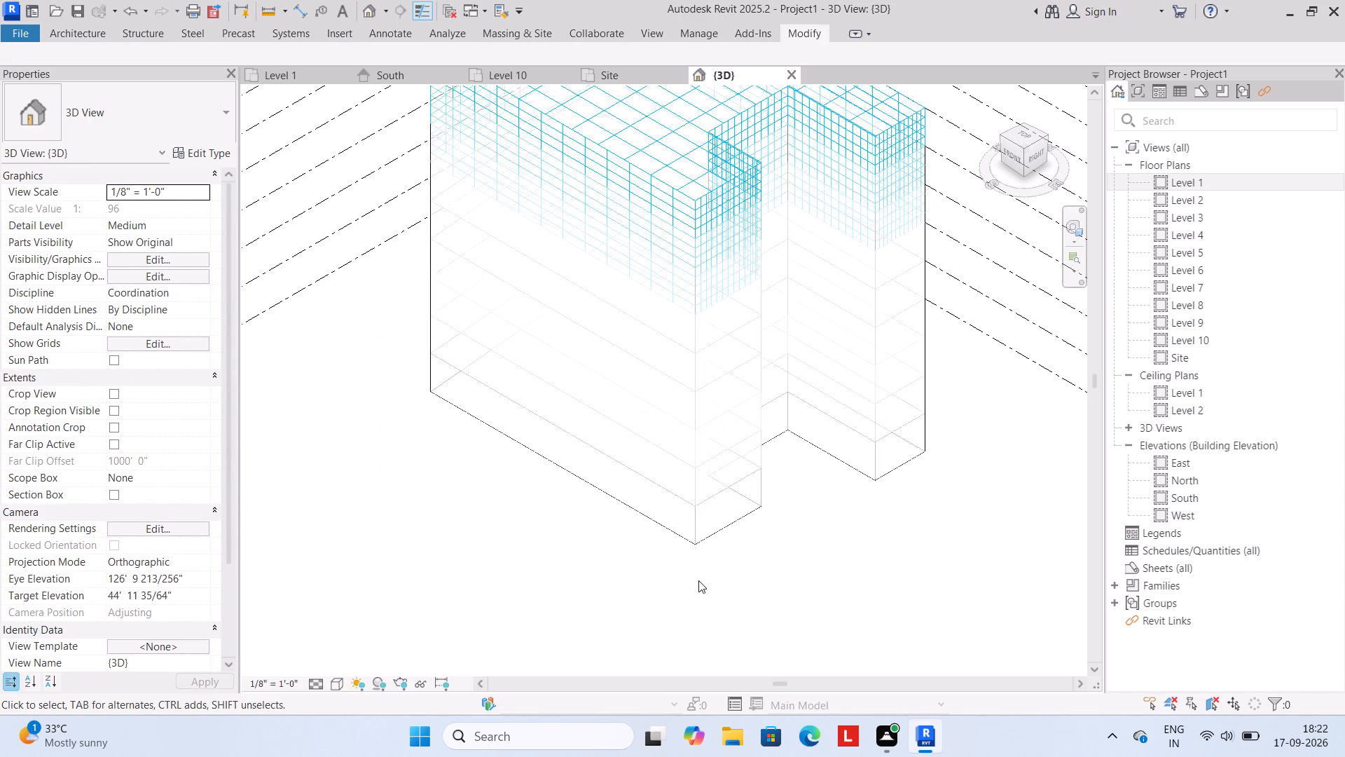
scroll(700, 580, up, 2)
scroll(700, 585, down, 3)
shift+middle_drag(805, 644, 801, 644)
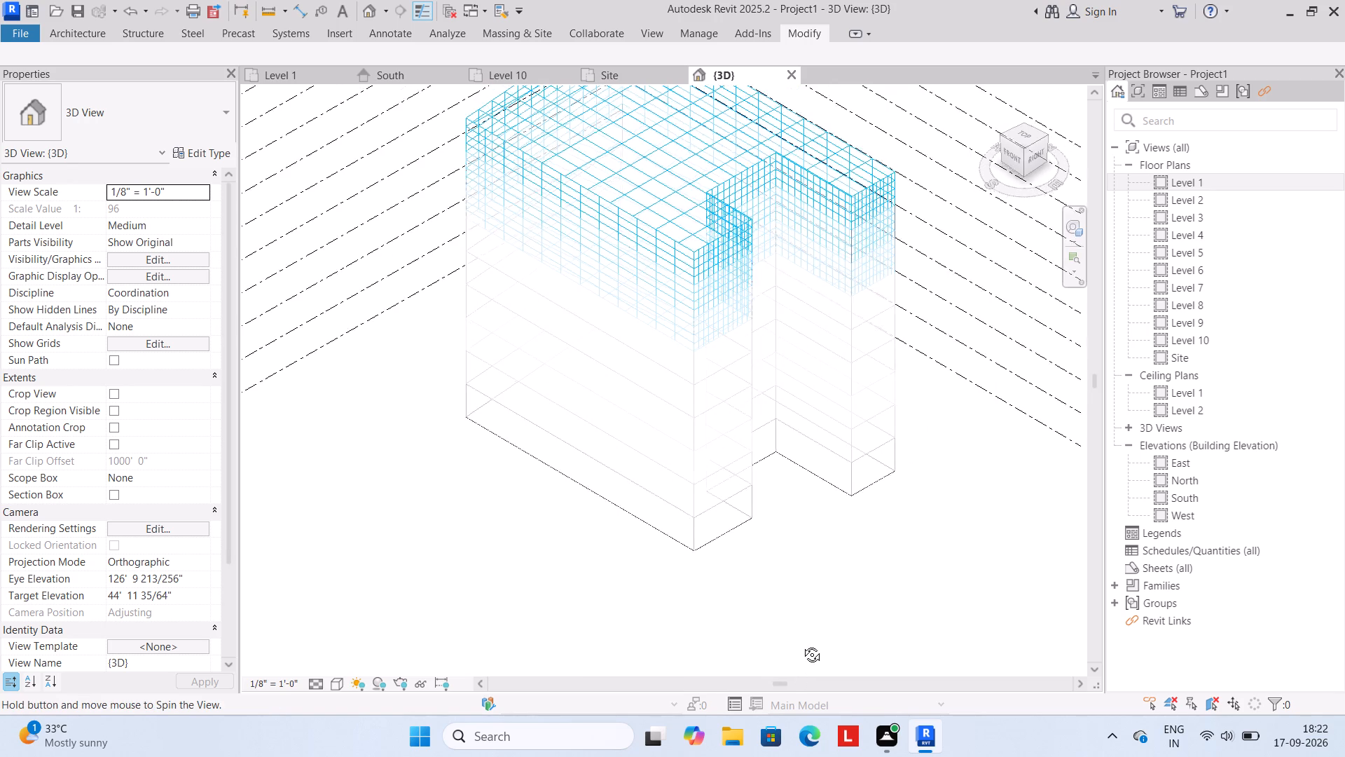
shift+middle_drag(801, 644, 665, 655)
shift+scroll(799, 644, down, 1)
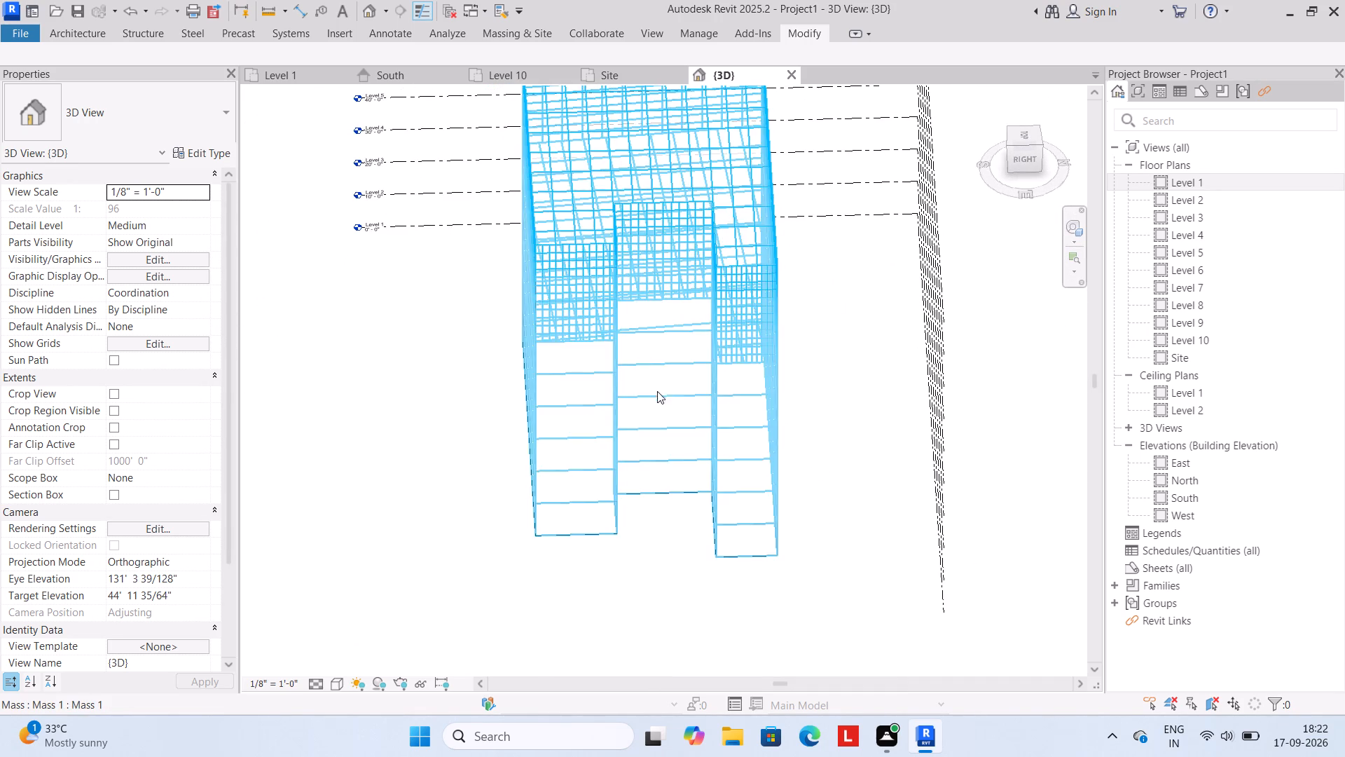
scroll(651, 381, up, 3)
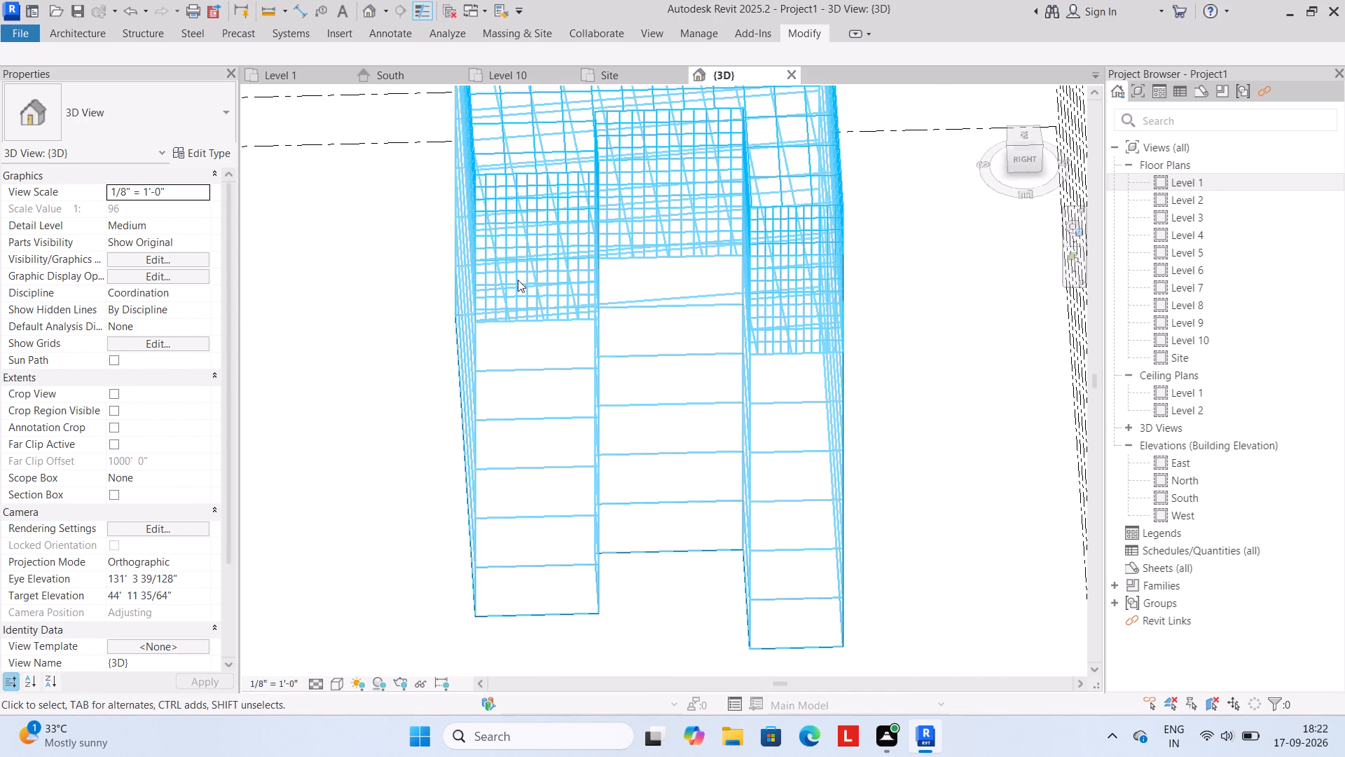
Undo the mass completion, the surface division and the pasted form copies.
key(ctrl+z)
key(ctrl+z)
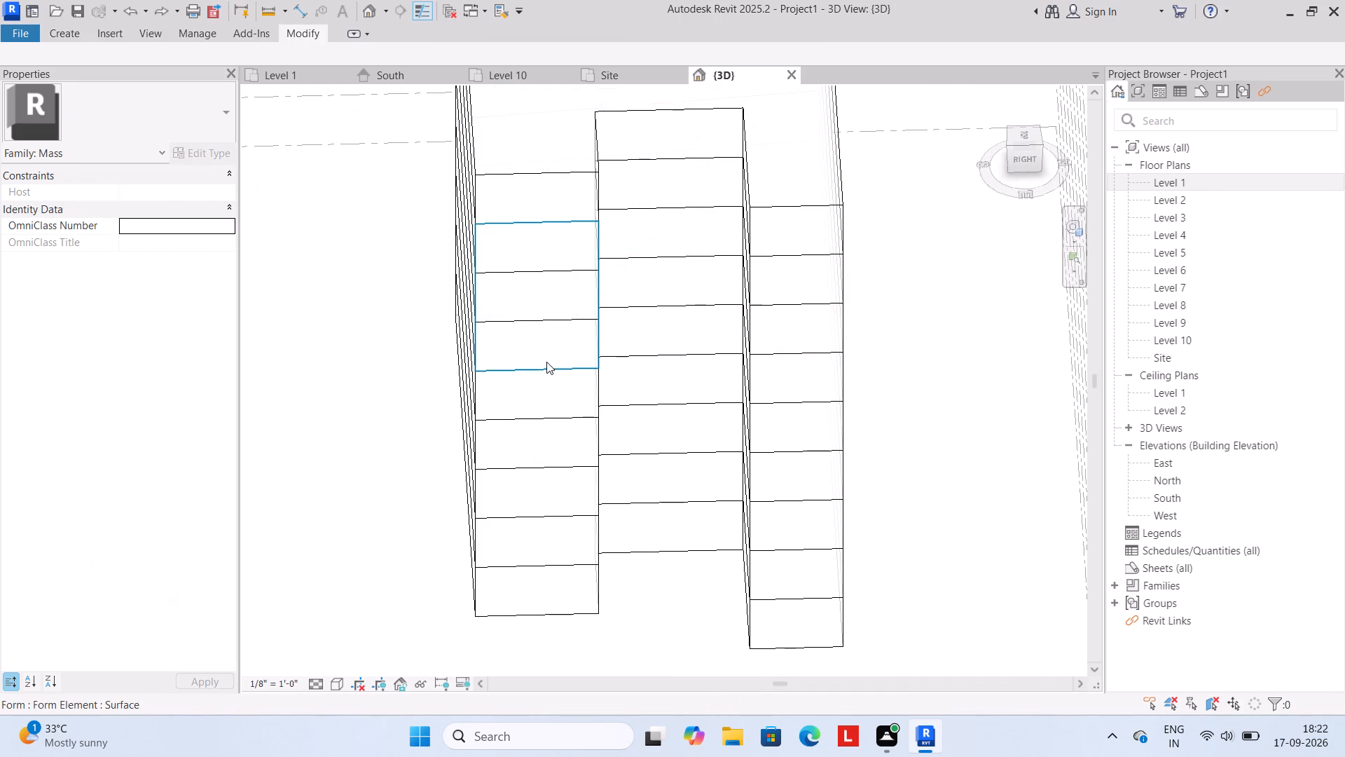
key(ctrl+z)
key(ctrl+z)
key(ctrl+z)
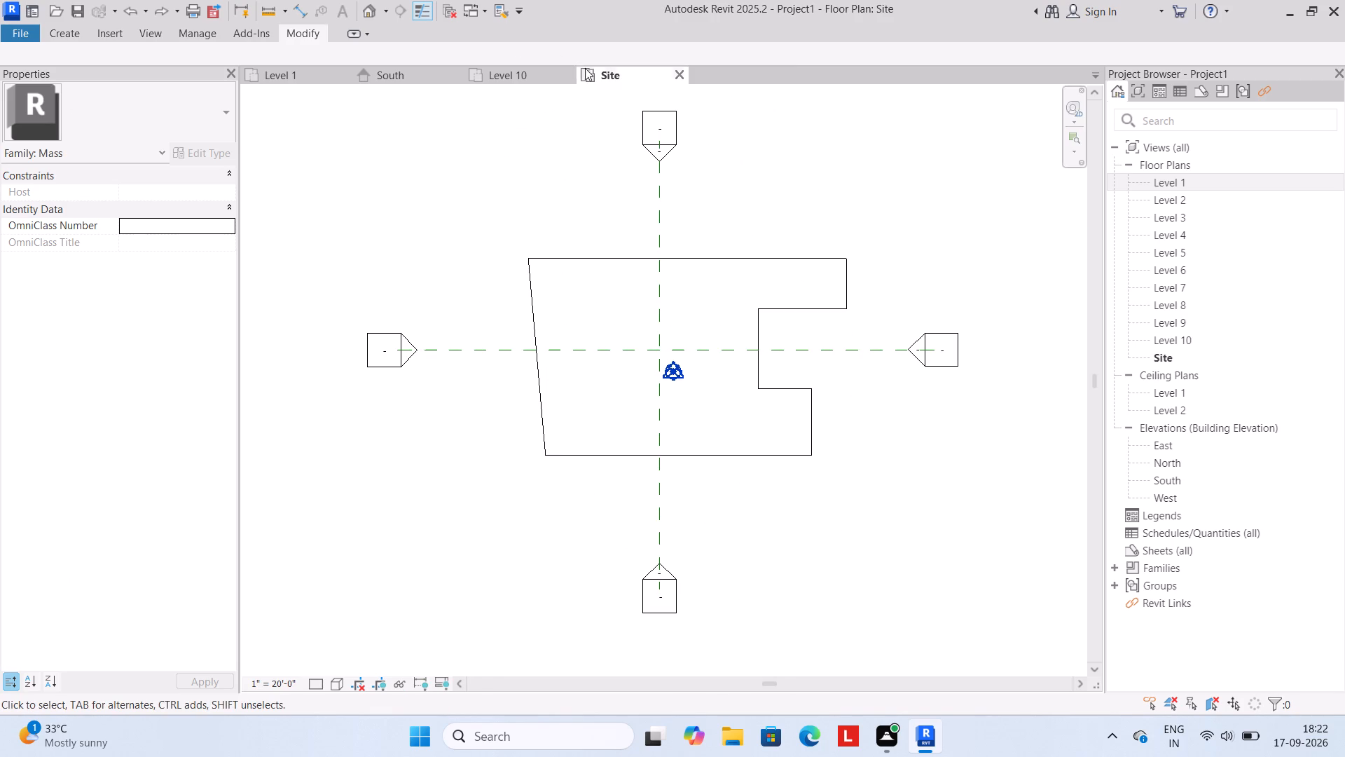
In the Site plan, copy the notched form and paste it aligned to Levels 1 through 10.
click(505, 219)
drag(505, 219, 796, 320)
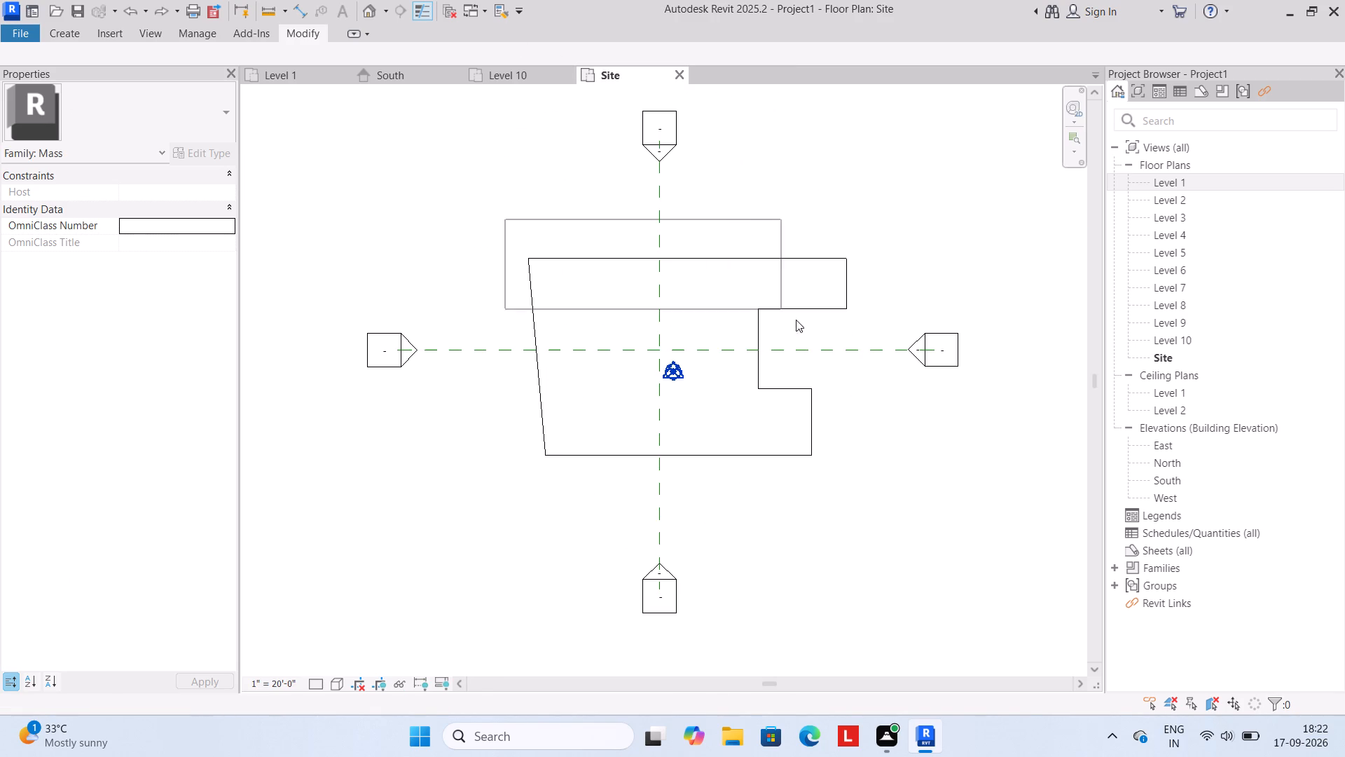
drag(796, 320, 885, 497)
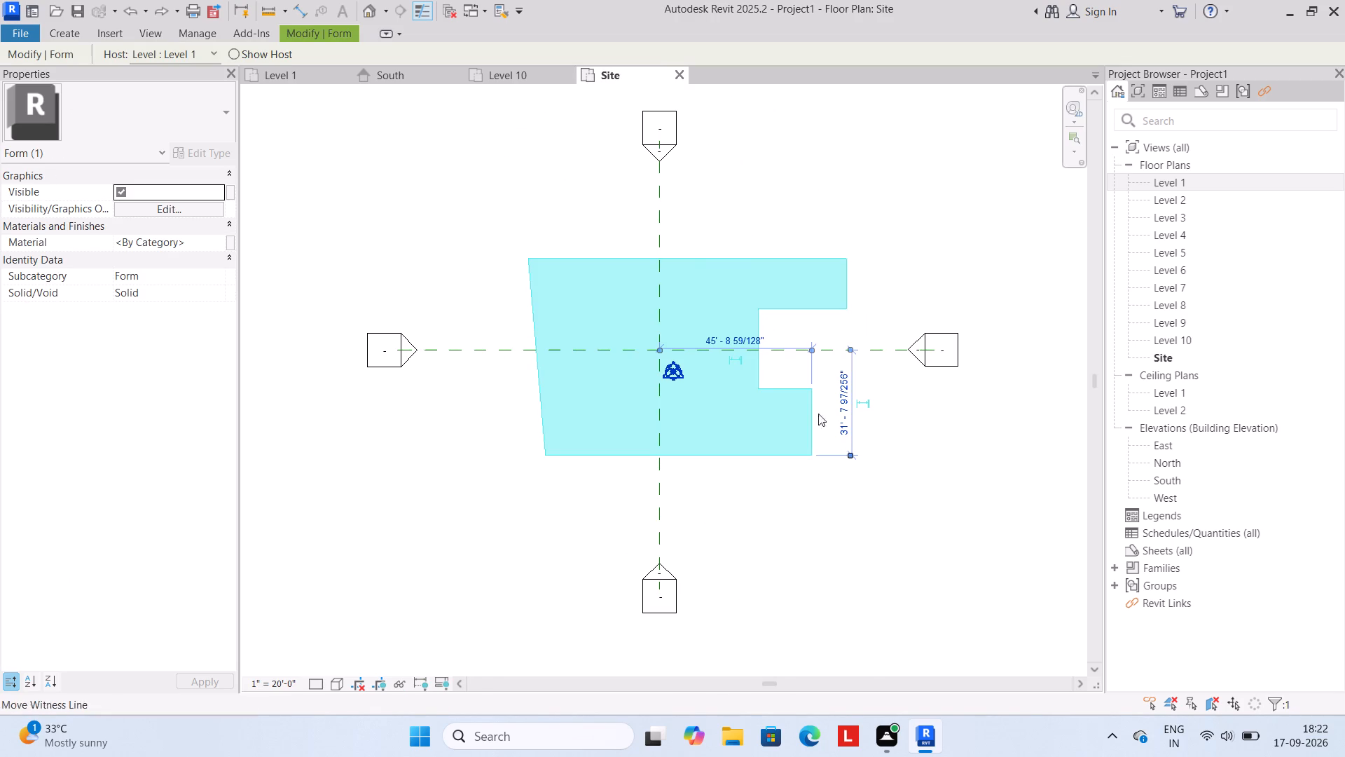
click(295, 29)
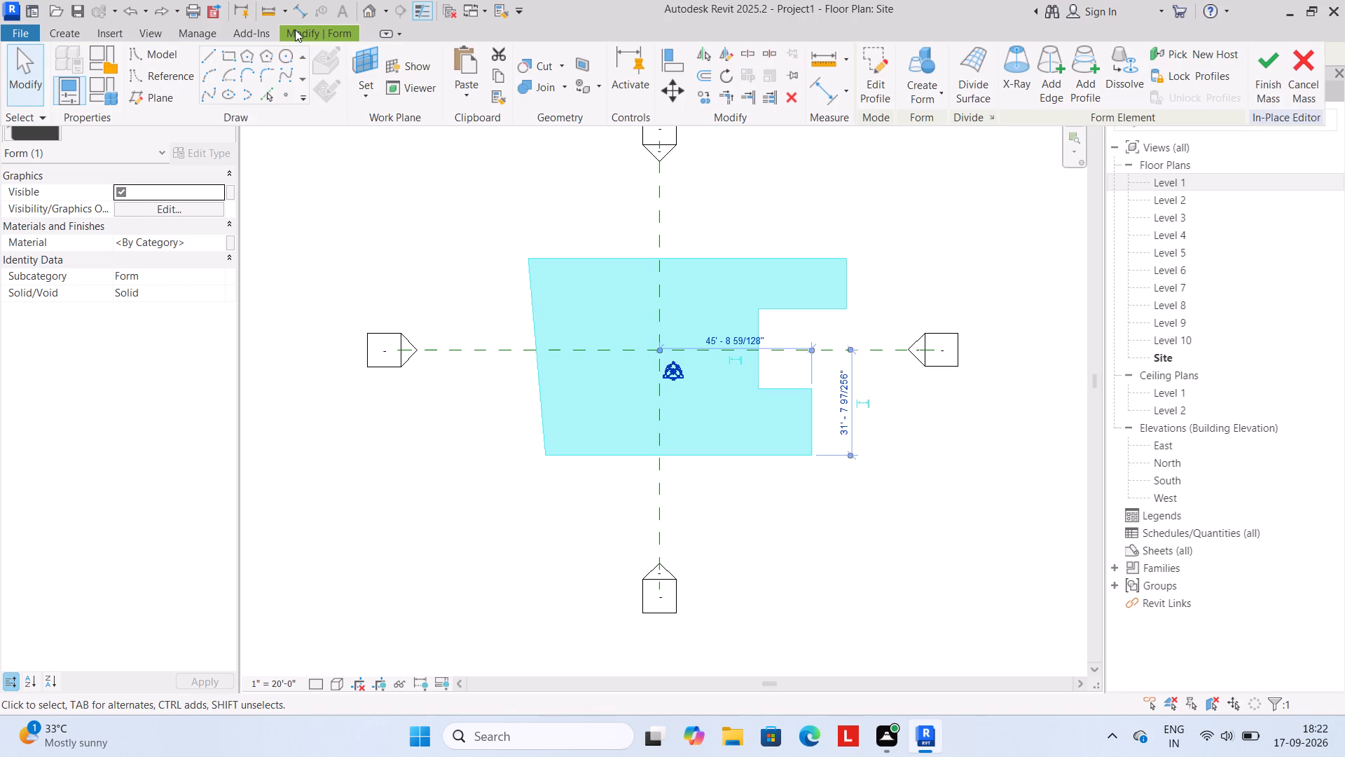
click(505, 79)
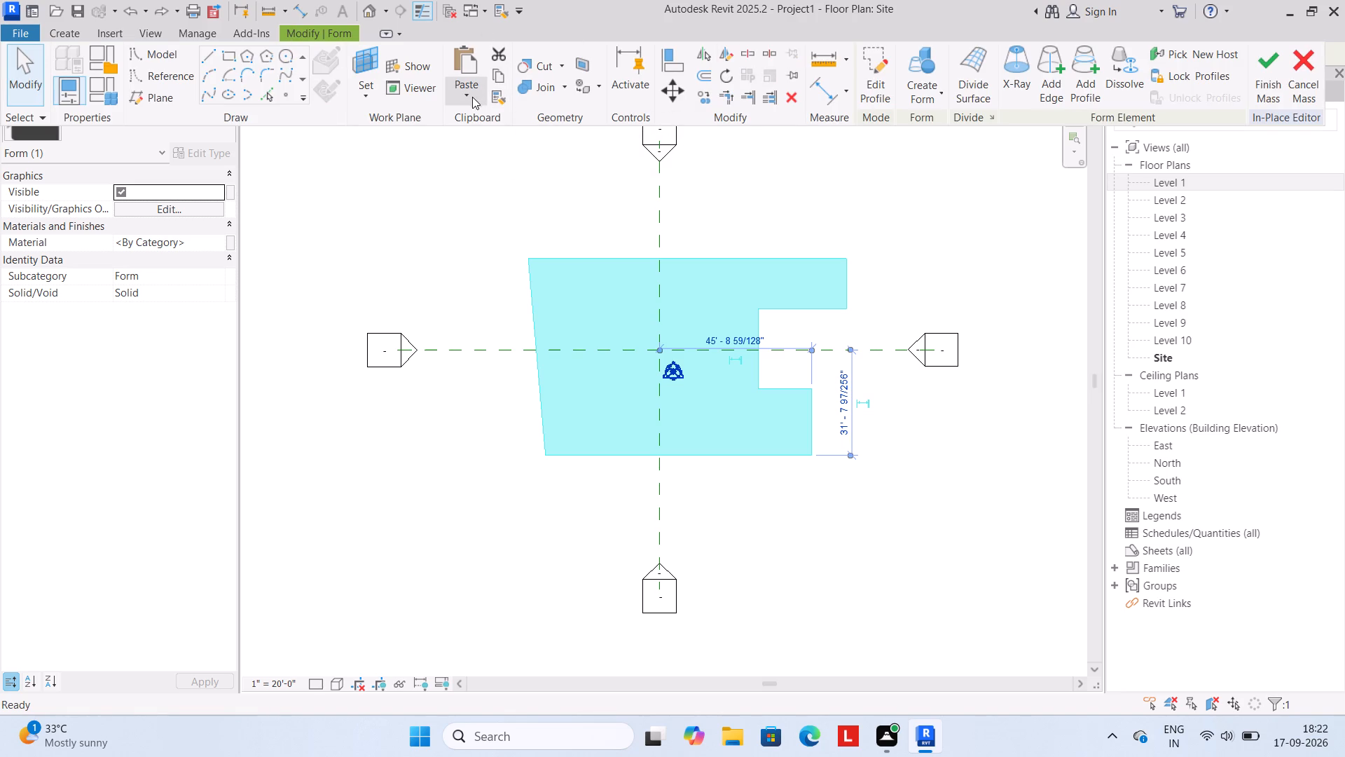
click(466, 98)
click(495, 159)
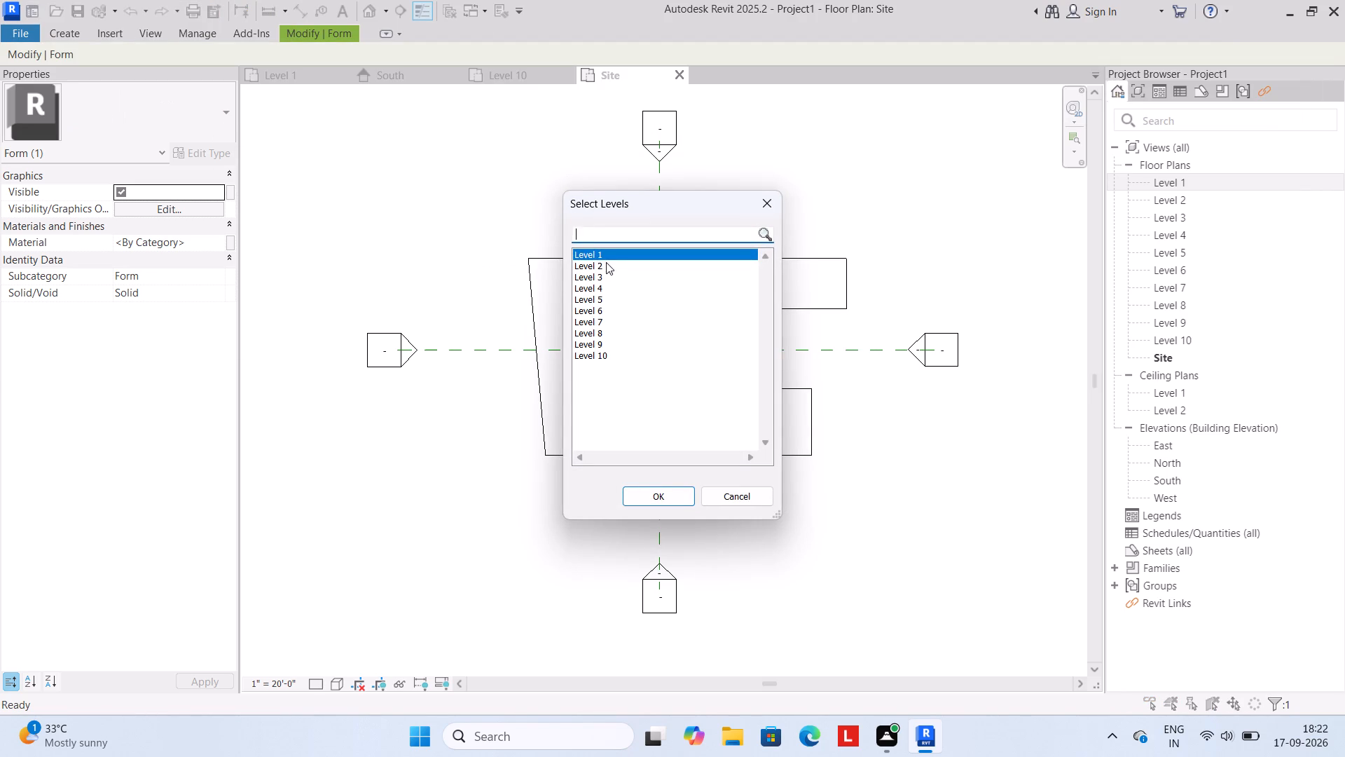
ctrl+click(606, 262)
ctrl+click(608, 270)
ctrl+click(613, 271)
ctrl+click(612, 266)
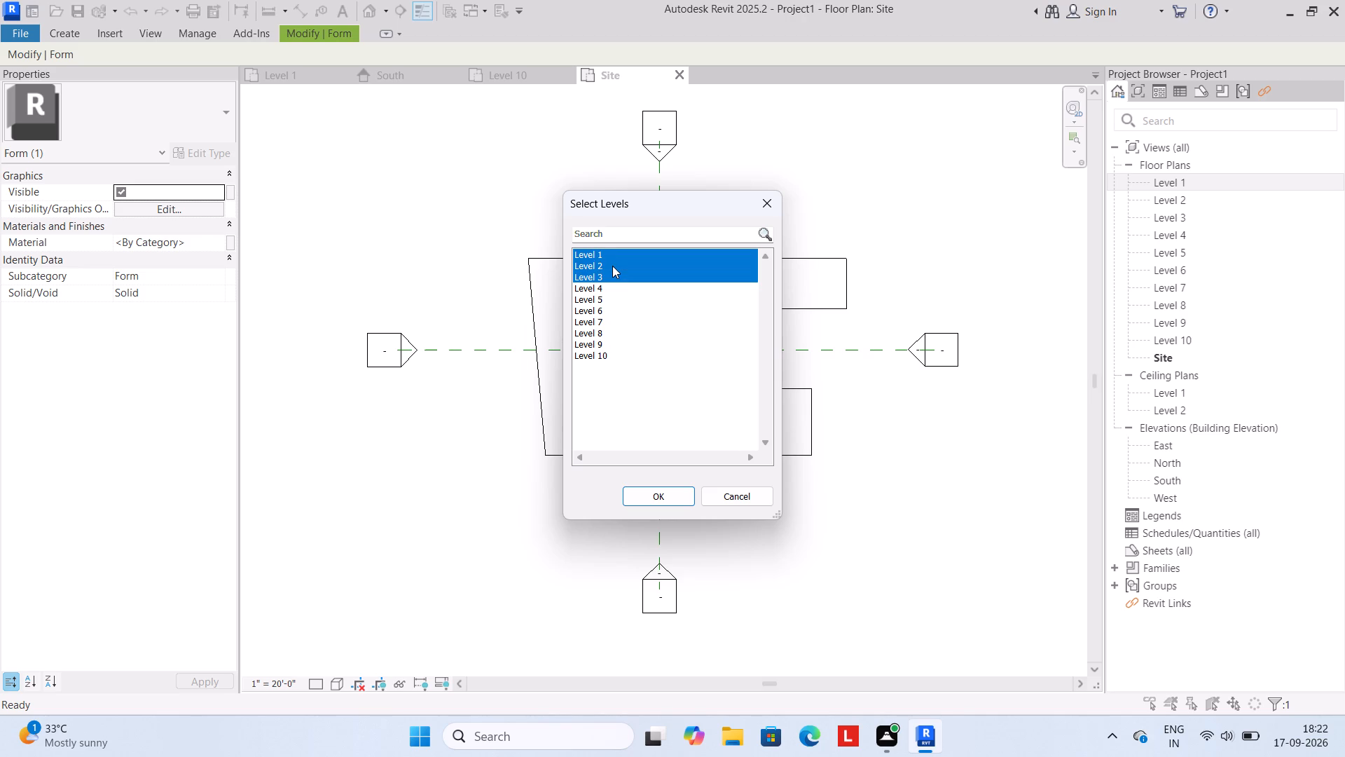
ctrl+click(612, 286)
ctrl+click(612, 296)
ctrl+click(612, 306)
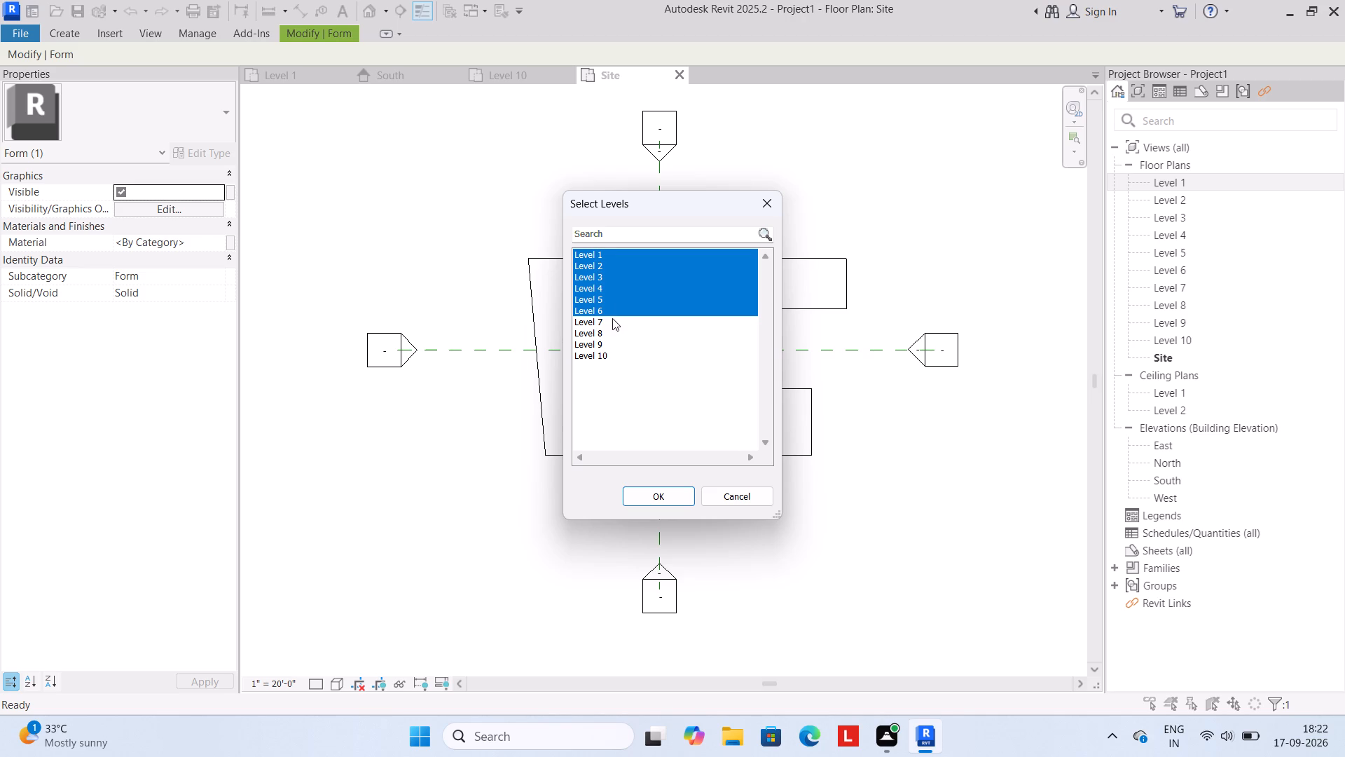
ctrl+click(612, 318)
ctrl+click(612, 334)
ctrl+click(611, 345)
ctrl+click(610, 357)
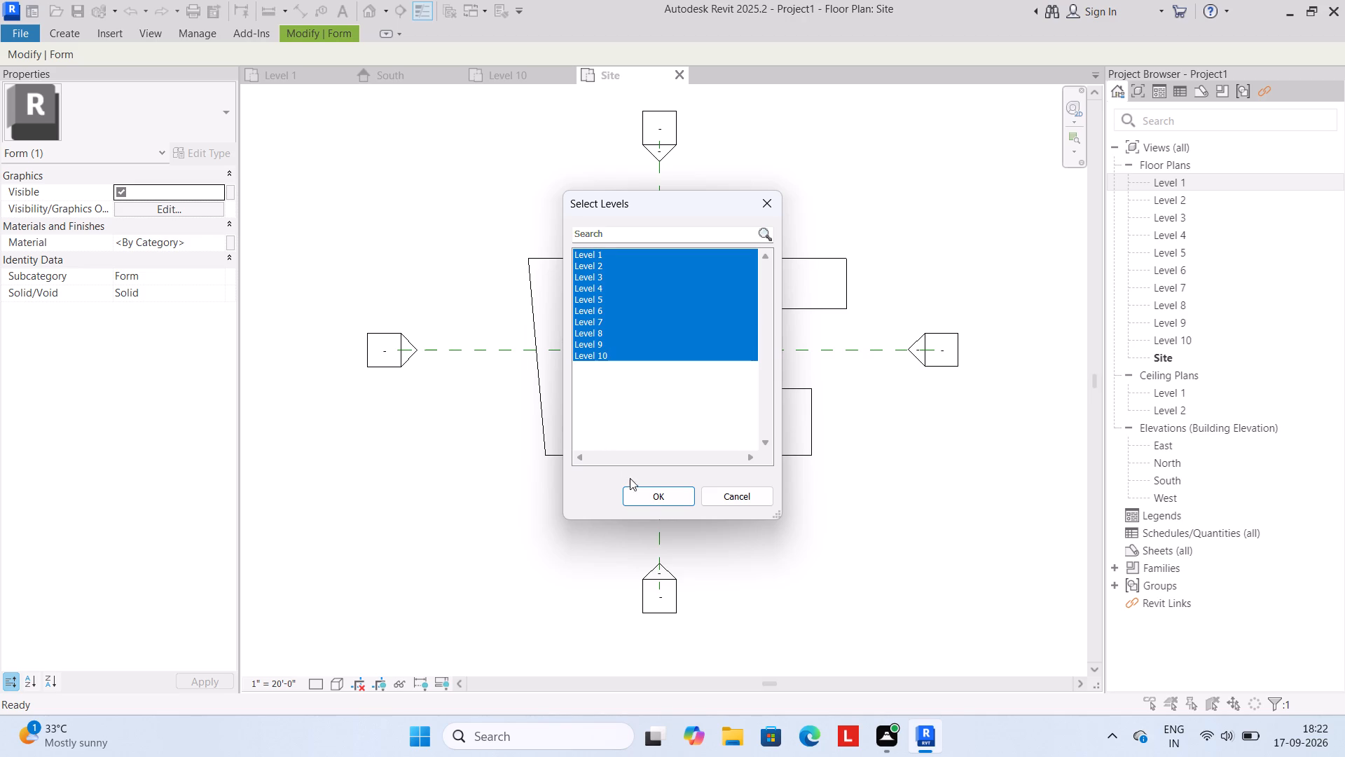
click(644, 498)
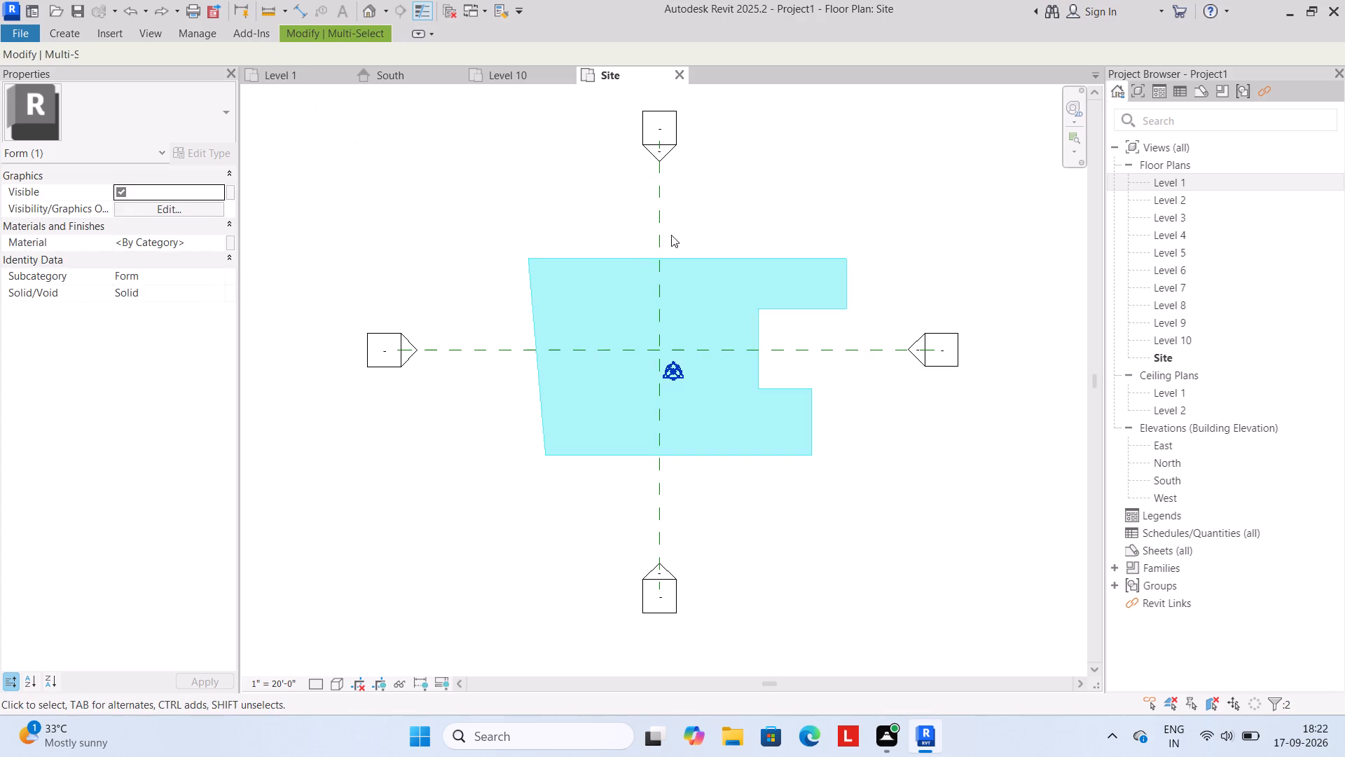
Examine the stacked copies of the notched form in the 3D view.
click(366, 5)
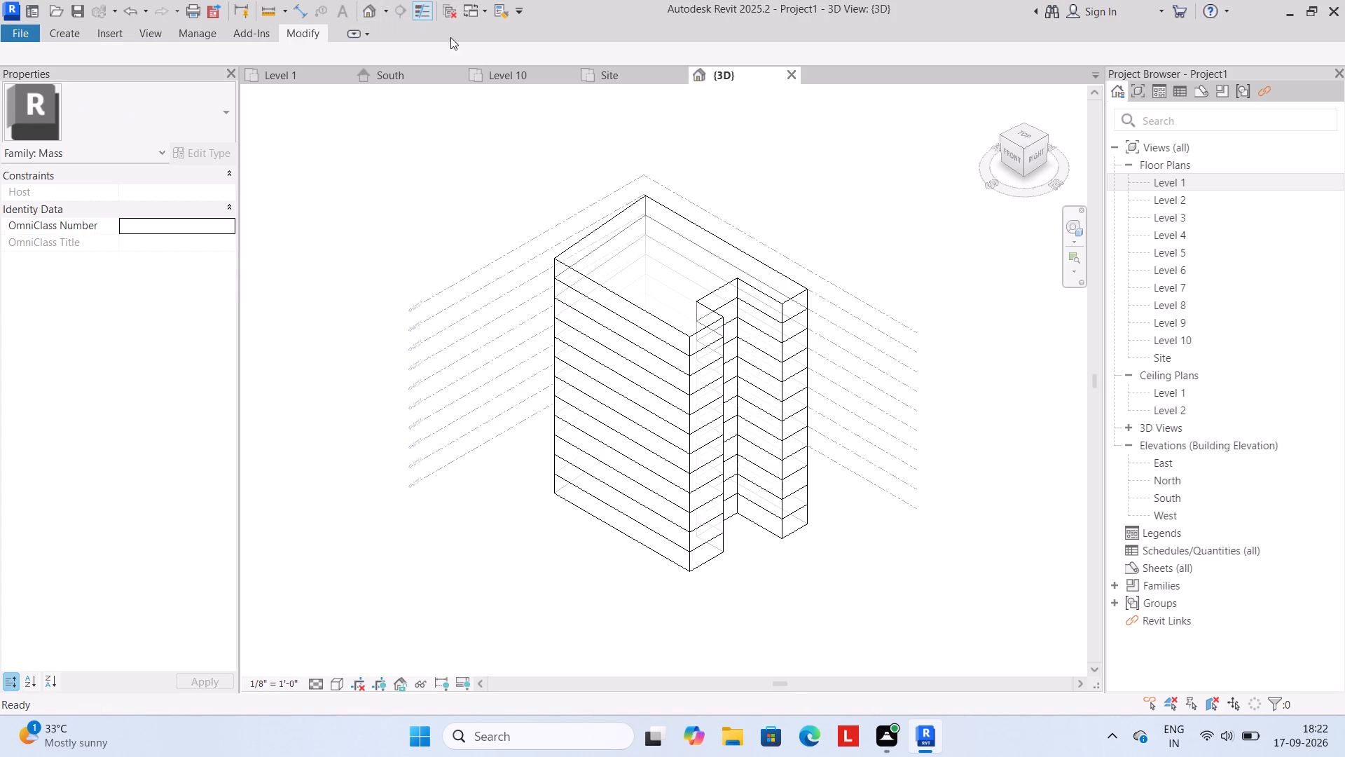
click(518, 541)
key(Escape)
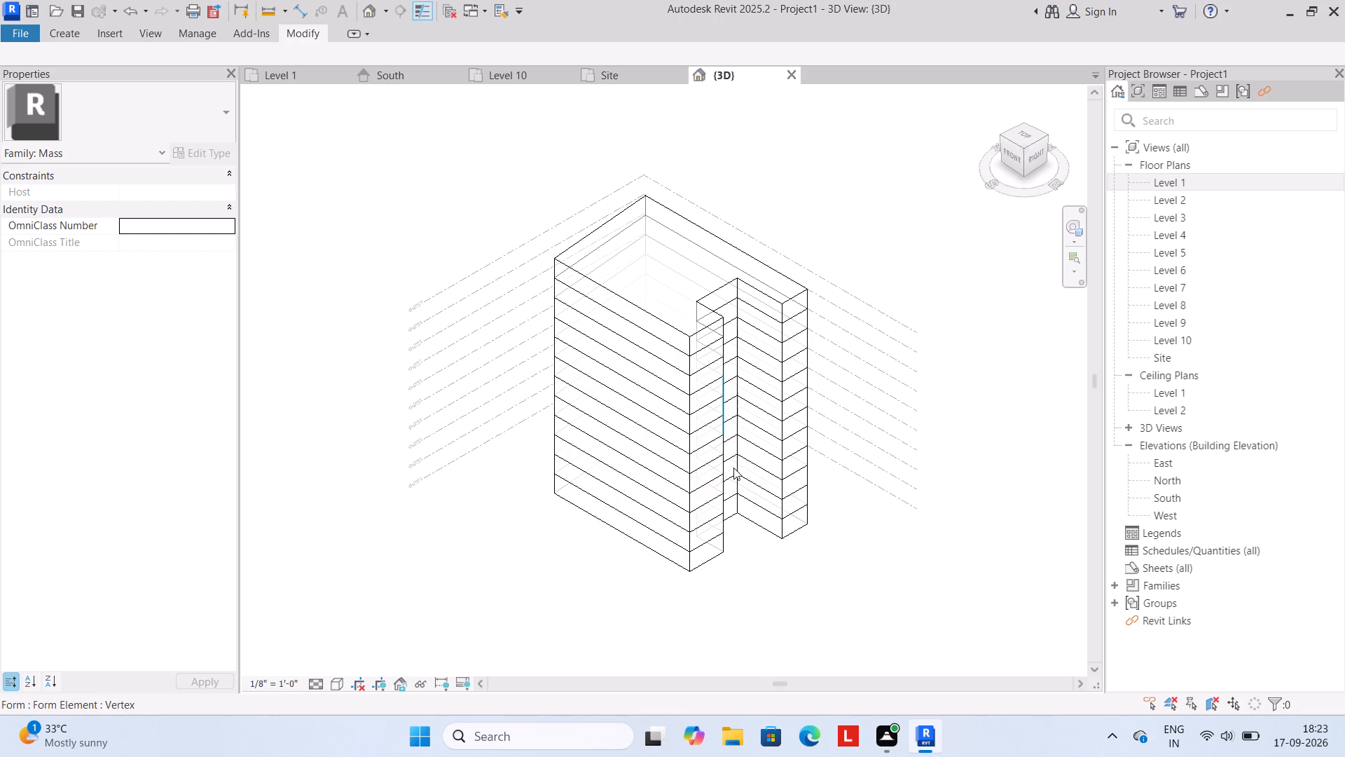
scroll(739, 485, up, 5)
scroll(739, 486, down, 3)
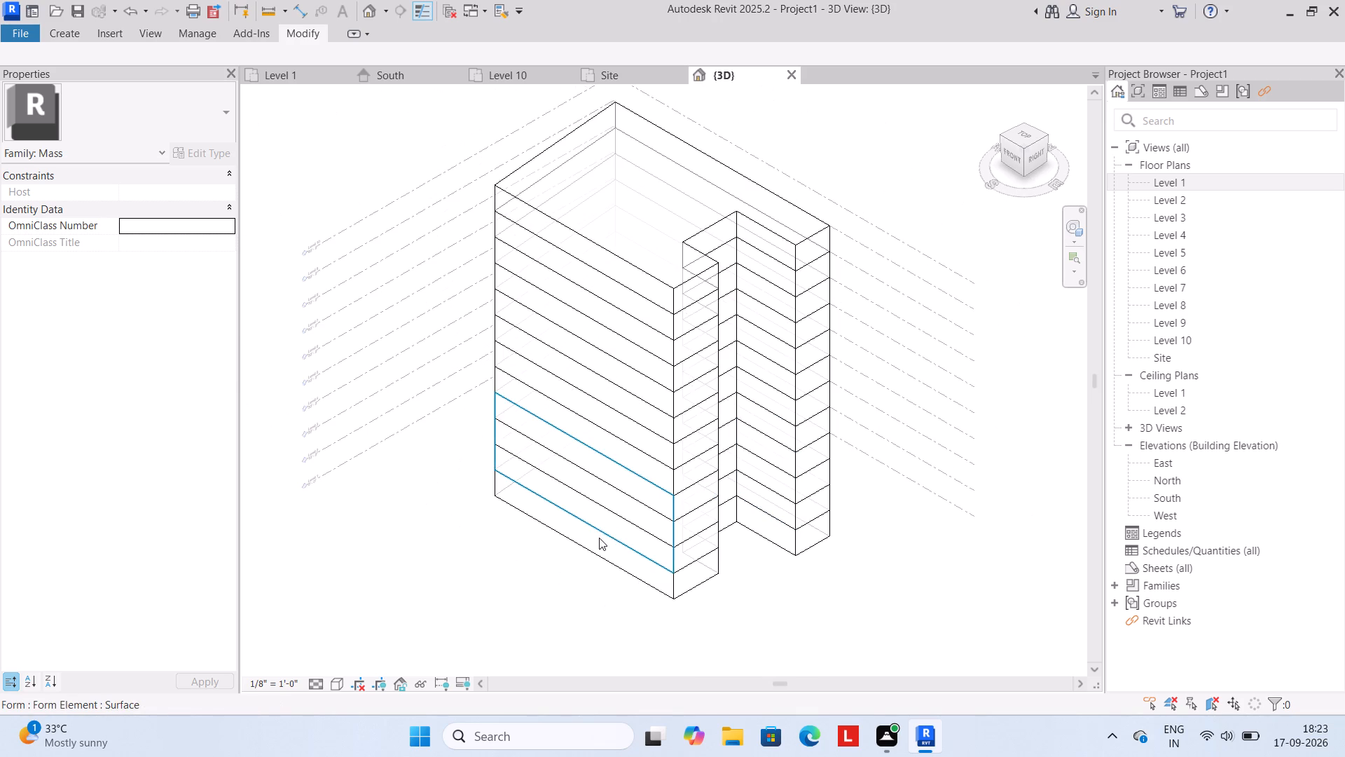
click(296, 32)
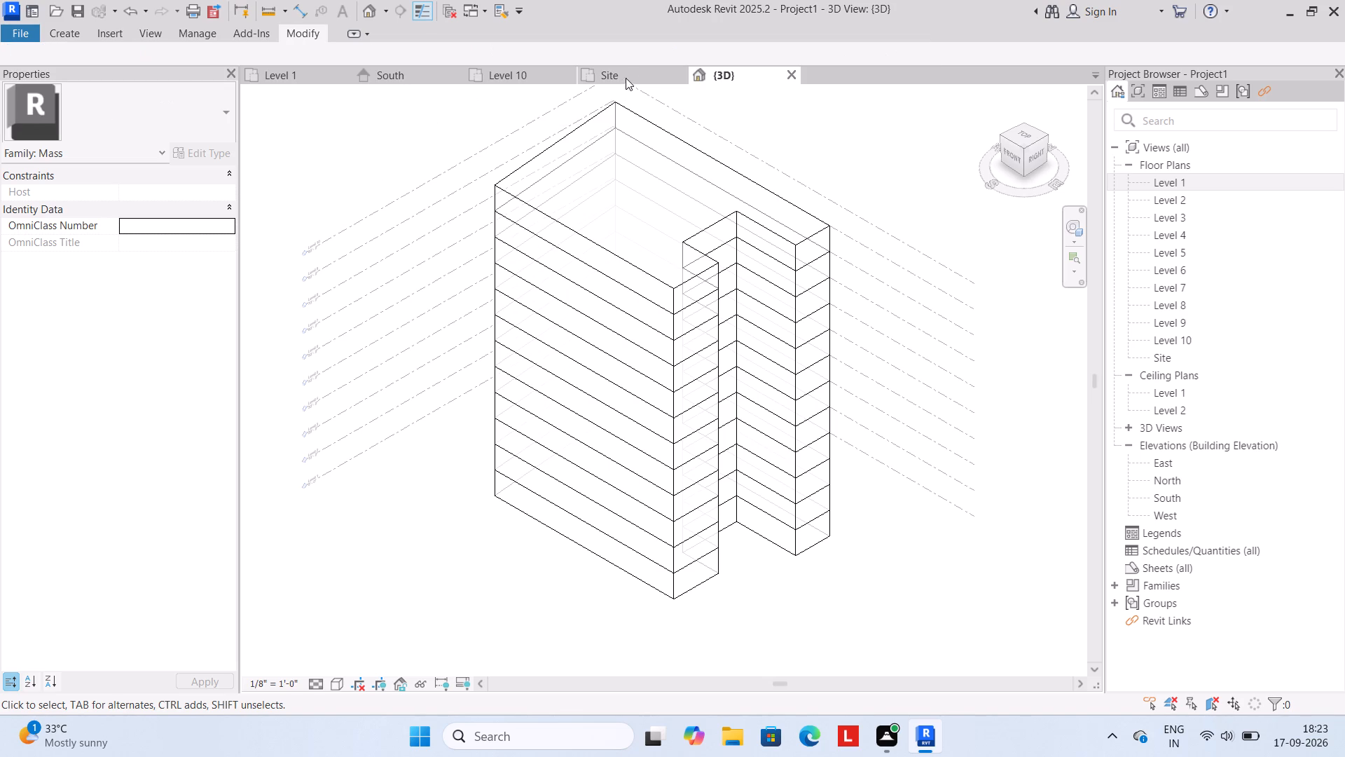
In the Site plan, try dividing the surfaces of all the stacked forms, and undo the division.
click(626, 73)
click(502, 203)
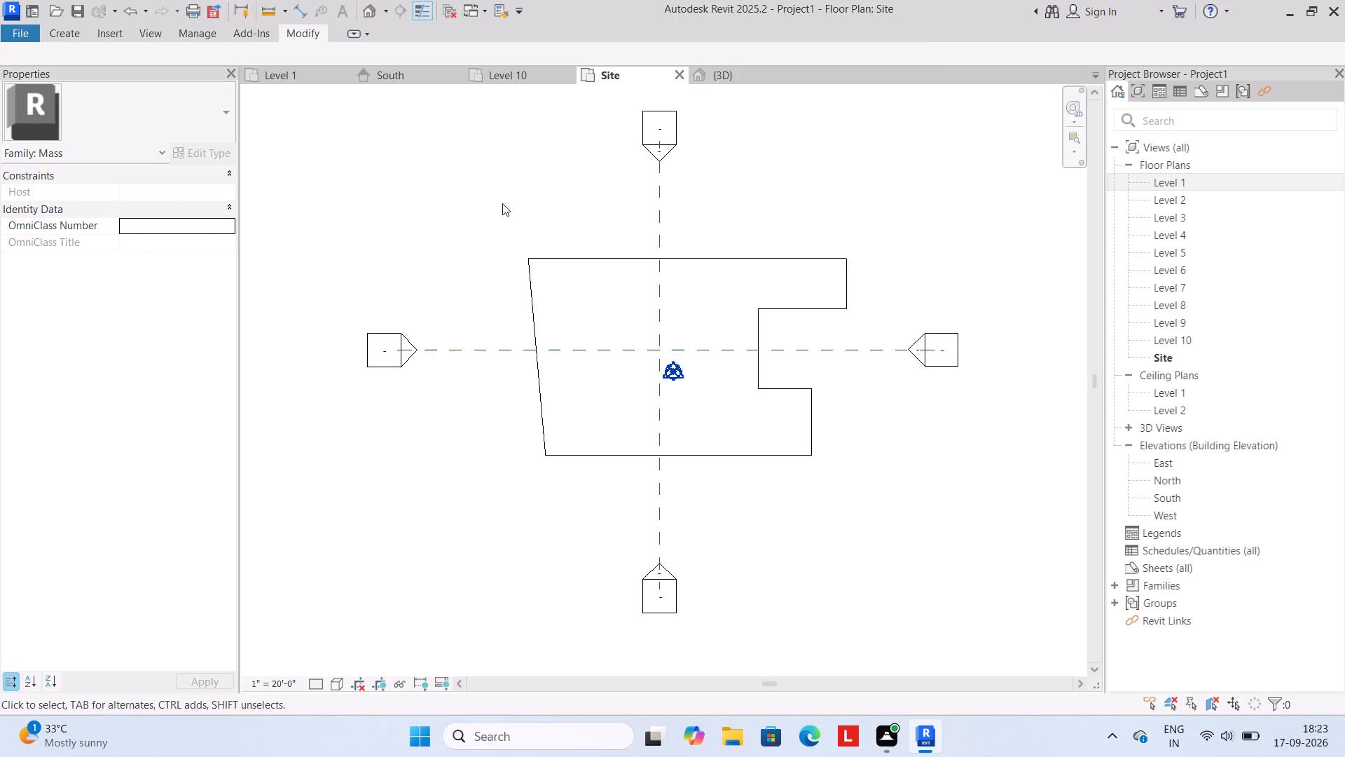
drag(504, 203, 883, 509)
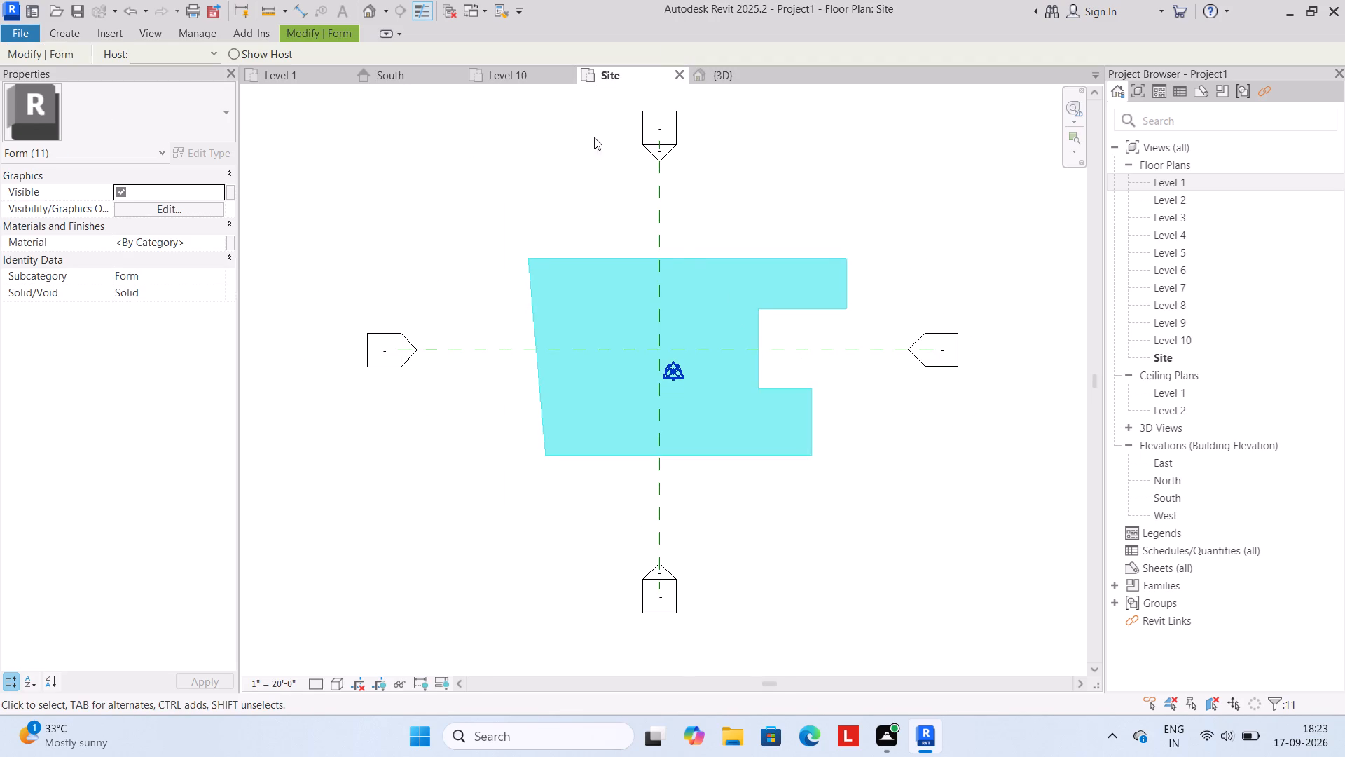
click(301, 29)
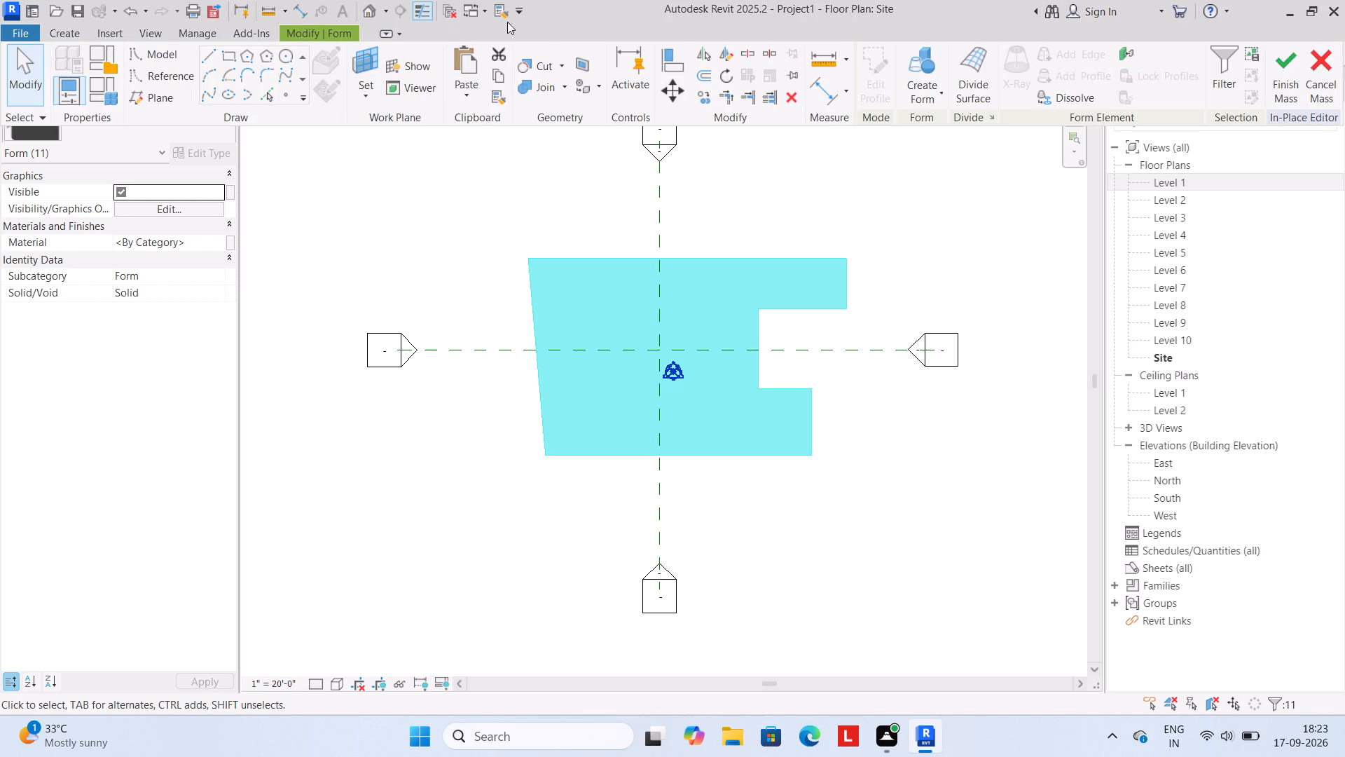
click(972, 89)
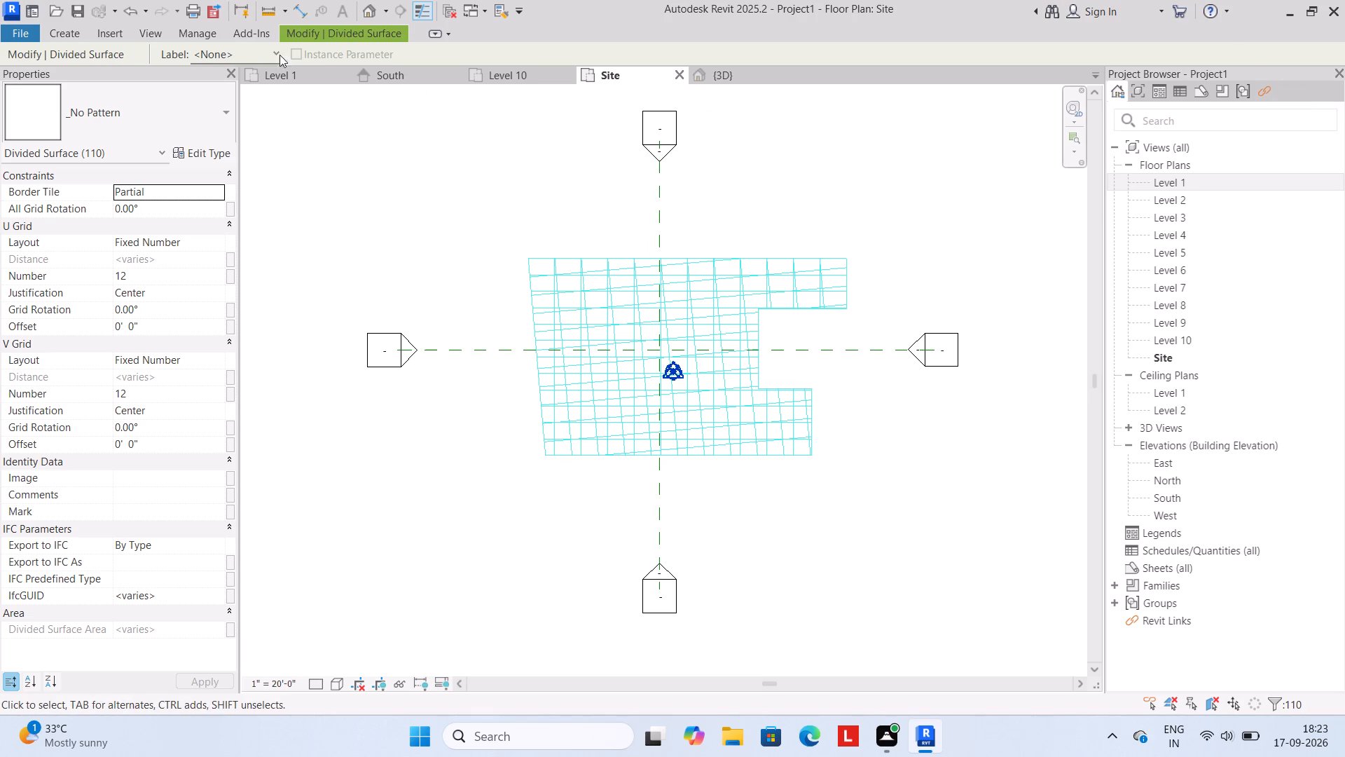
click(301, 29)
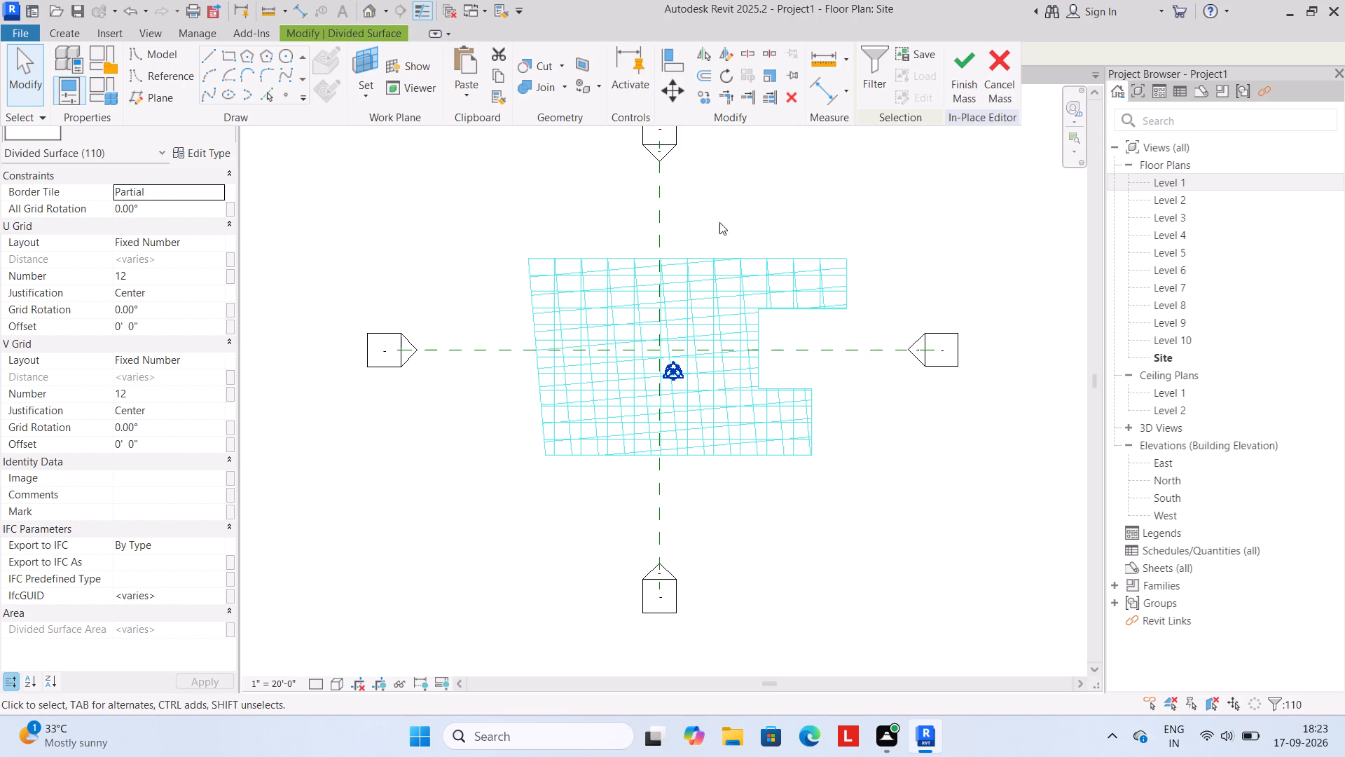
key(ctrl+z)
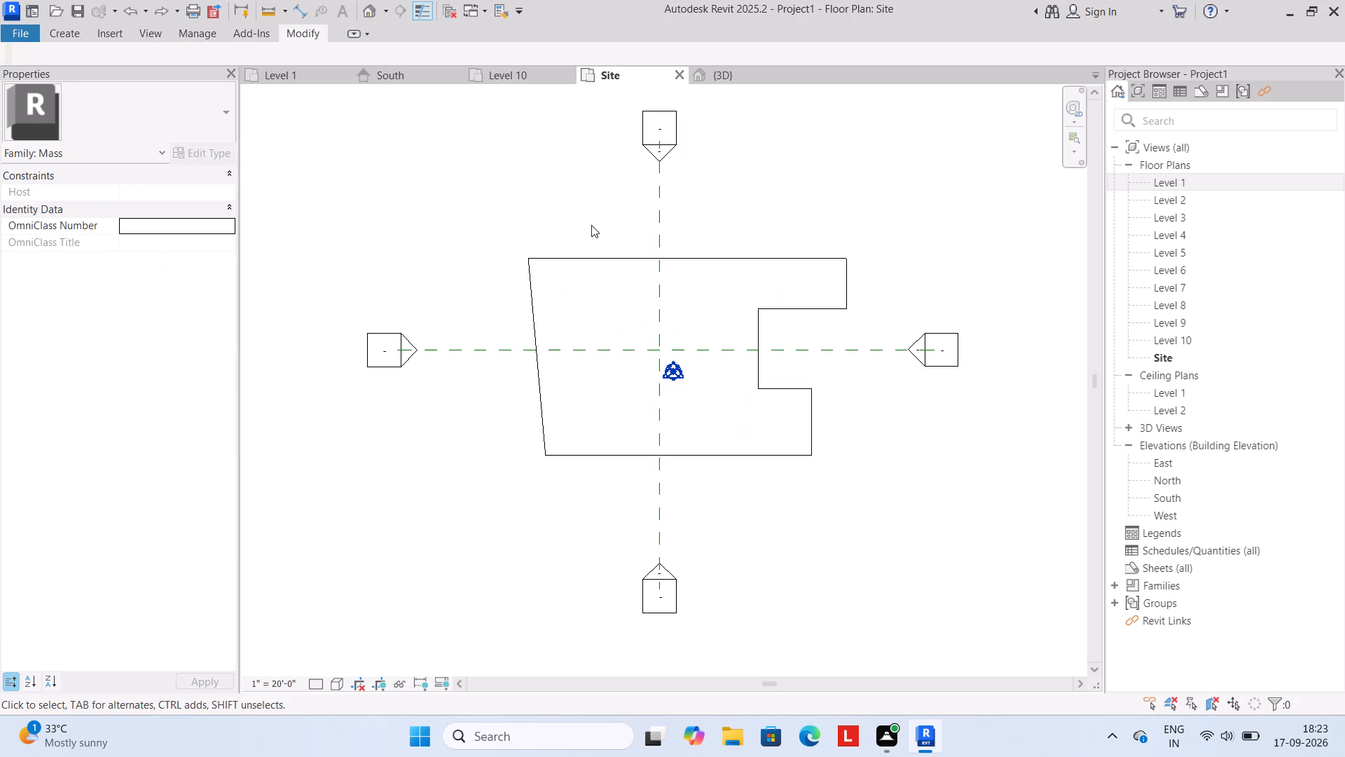
Check the undivided stacked forms in 3D and finish the in-place mass from the Site plan.
click(730, 76)
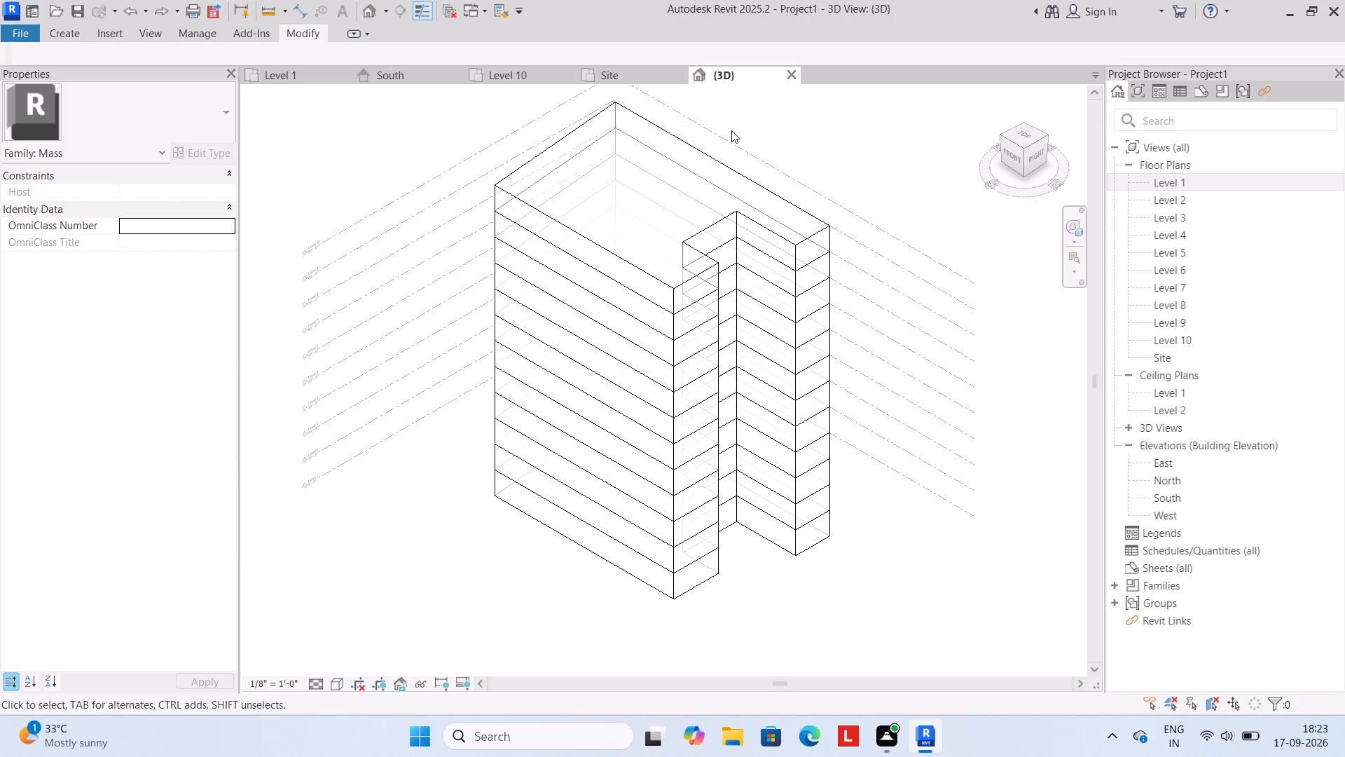
scroll(729, 350, down, 6)
scroll(703, 430, down, 2)
scroll(703, 431, up, 5)
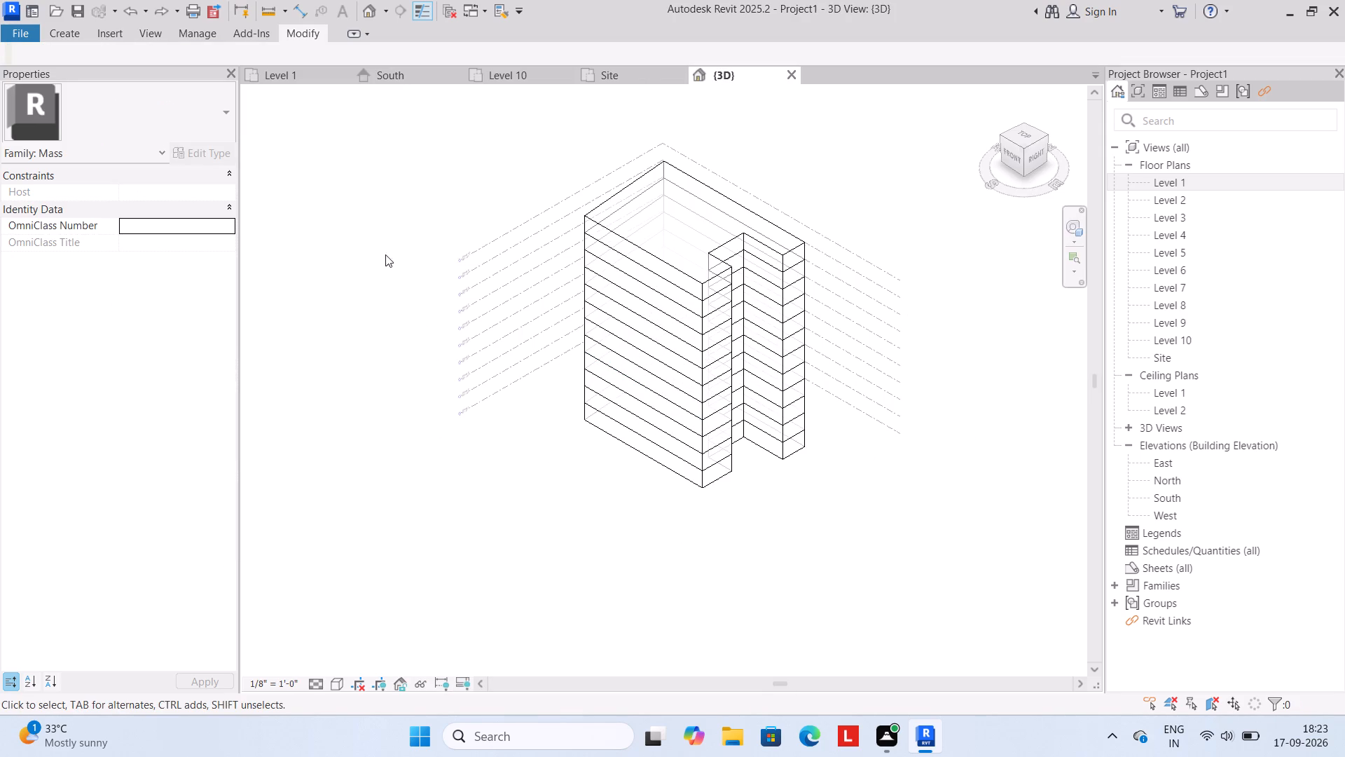
click(619, 77)
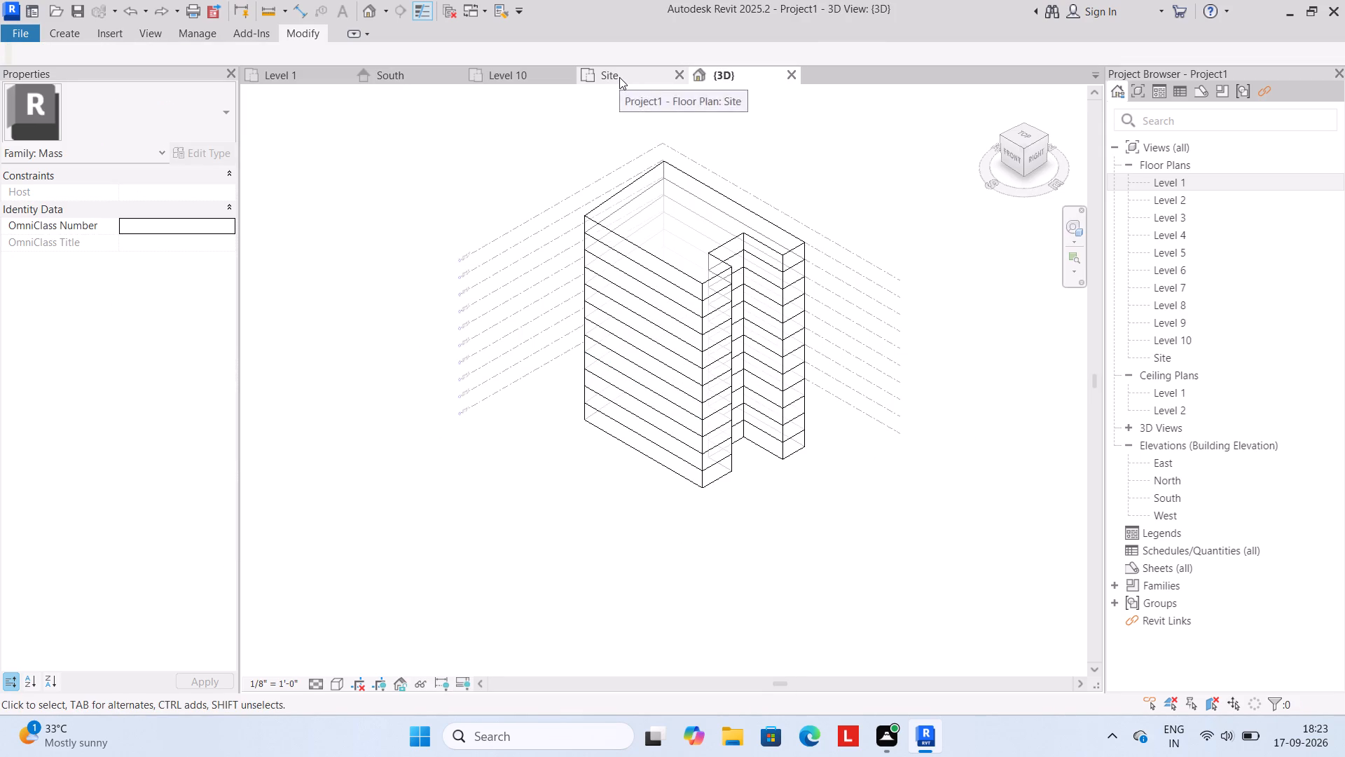
click(743, 80)
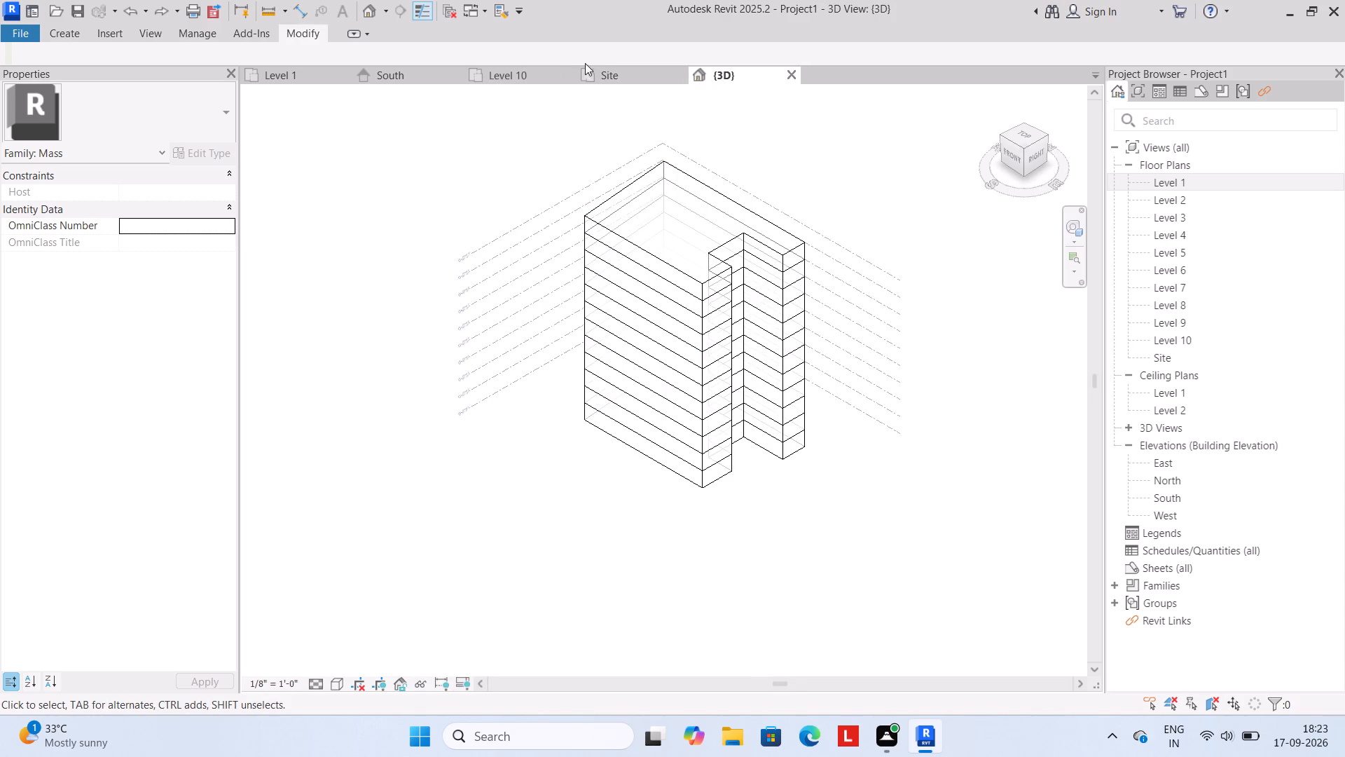
click(619, 74)
click(295, 32)
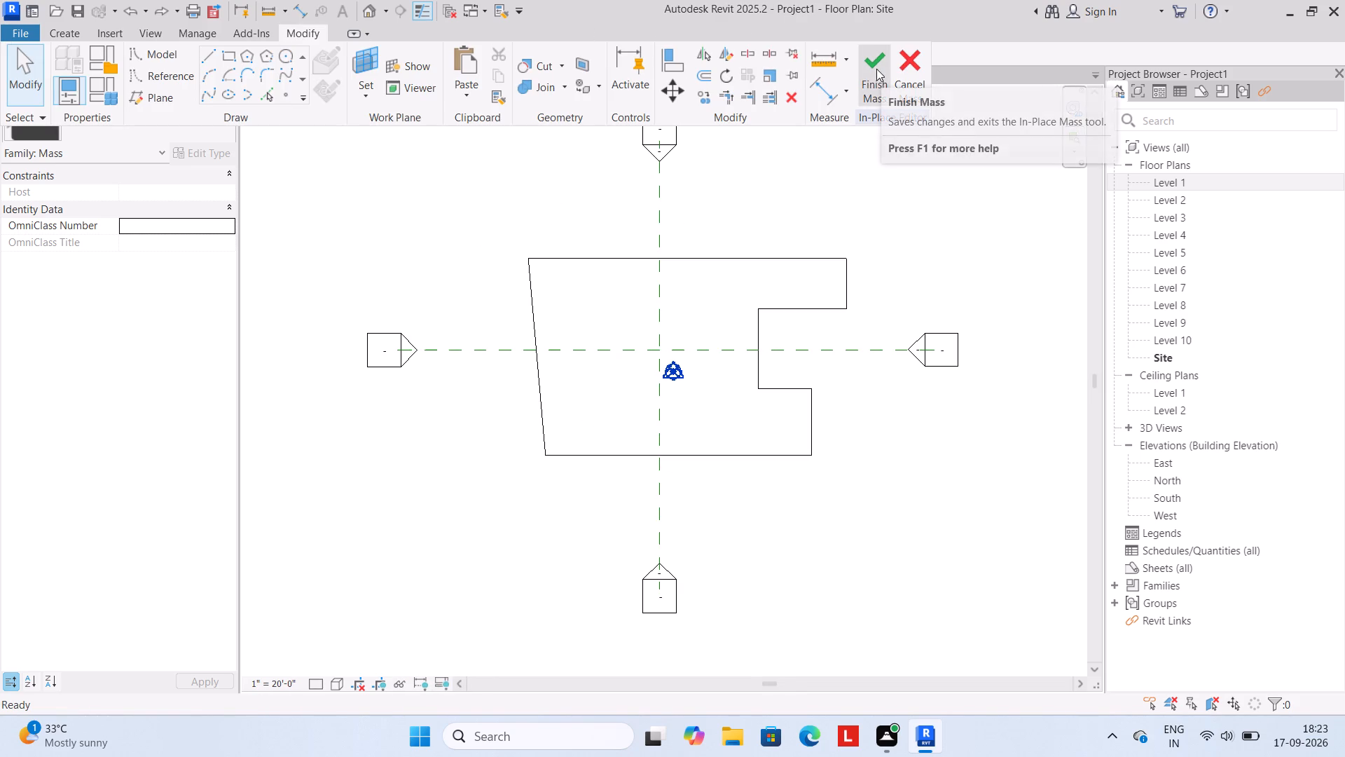
click(873, 86)
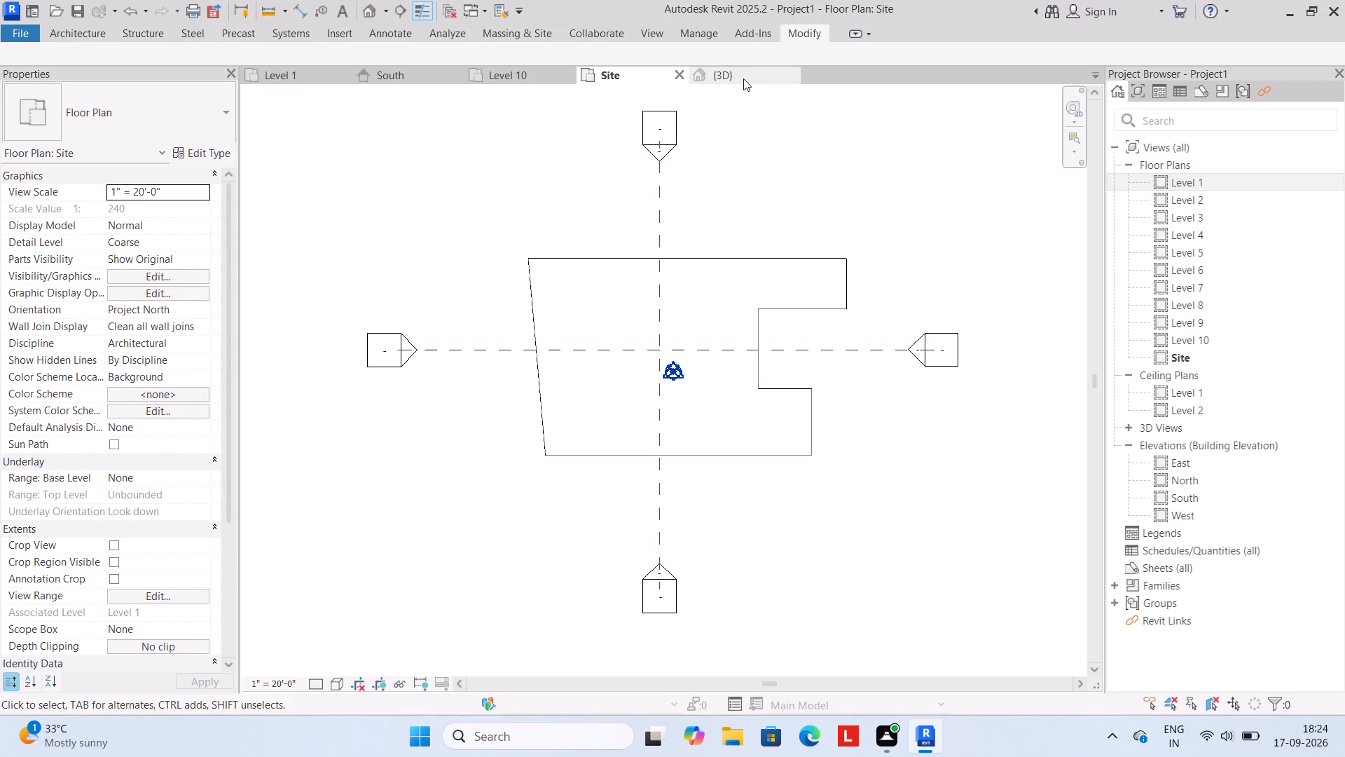
Examine the finished mass in the 3D view, especially its lower front corner, and dismiss the save reminder without saving.
click(743, 76)
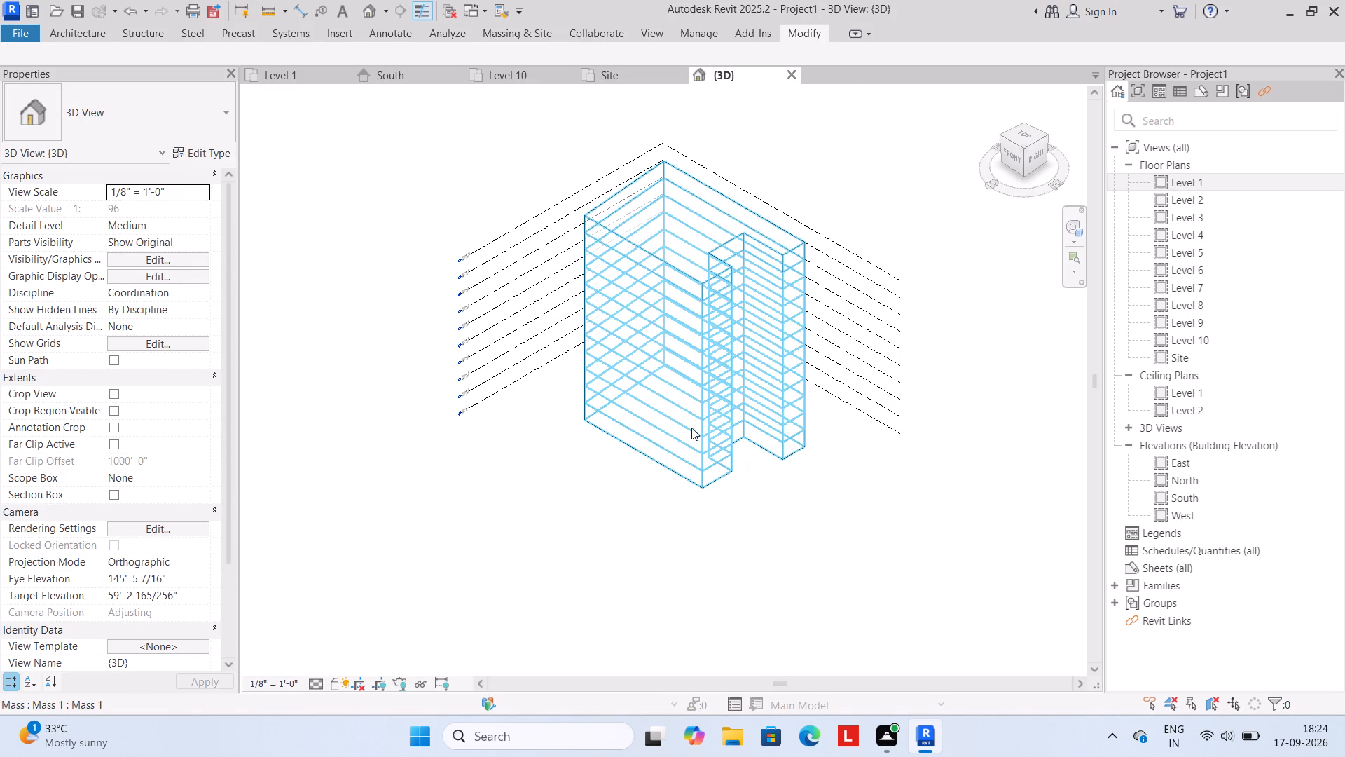
click(691, 428)
key(Escape)
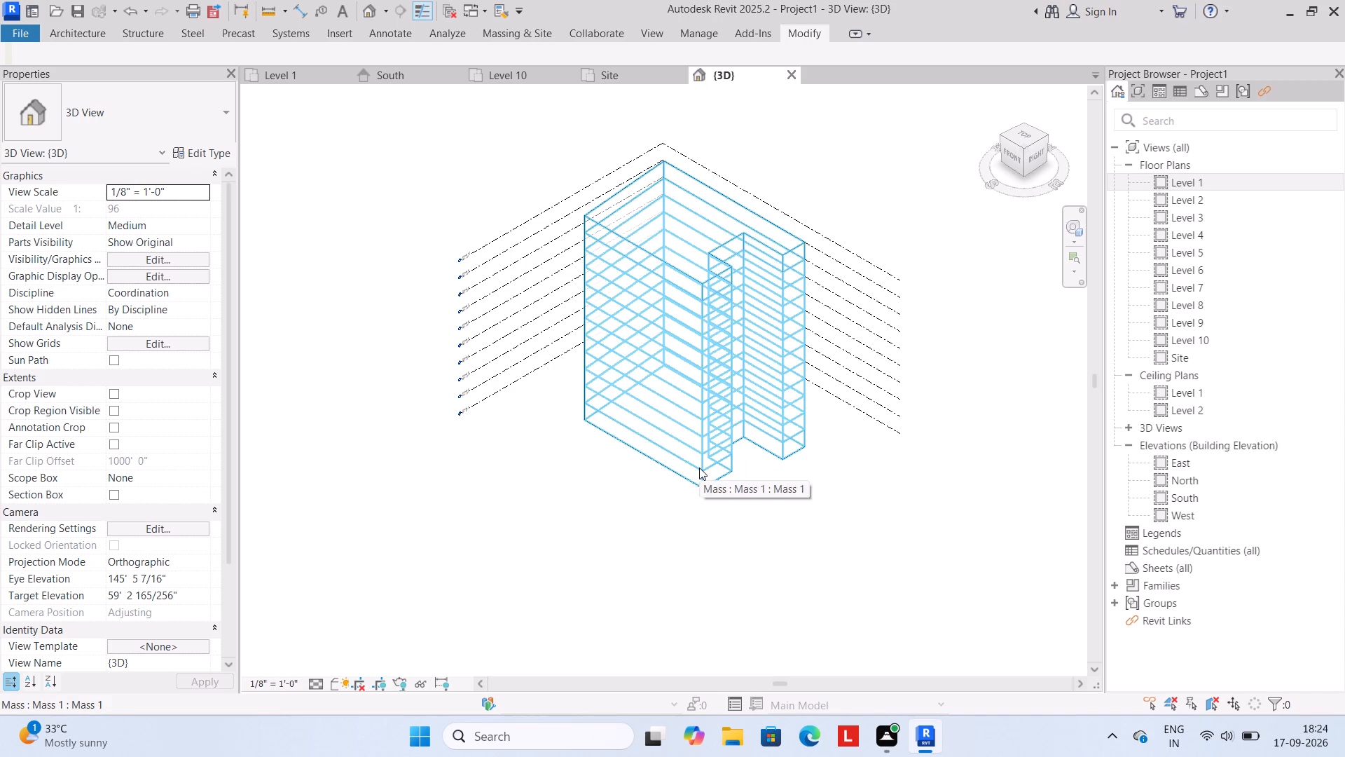
click(699, 468)
key(Escape)
scroll(714, 482, up, 5)
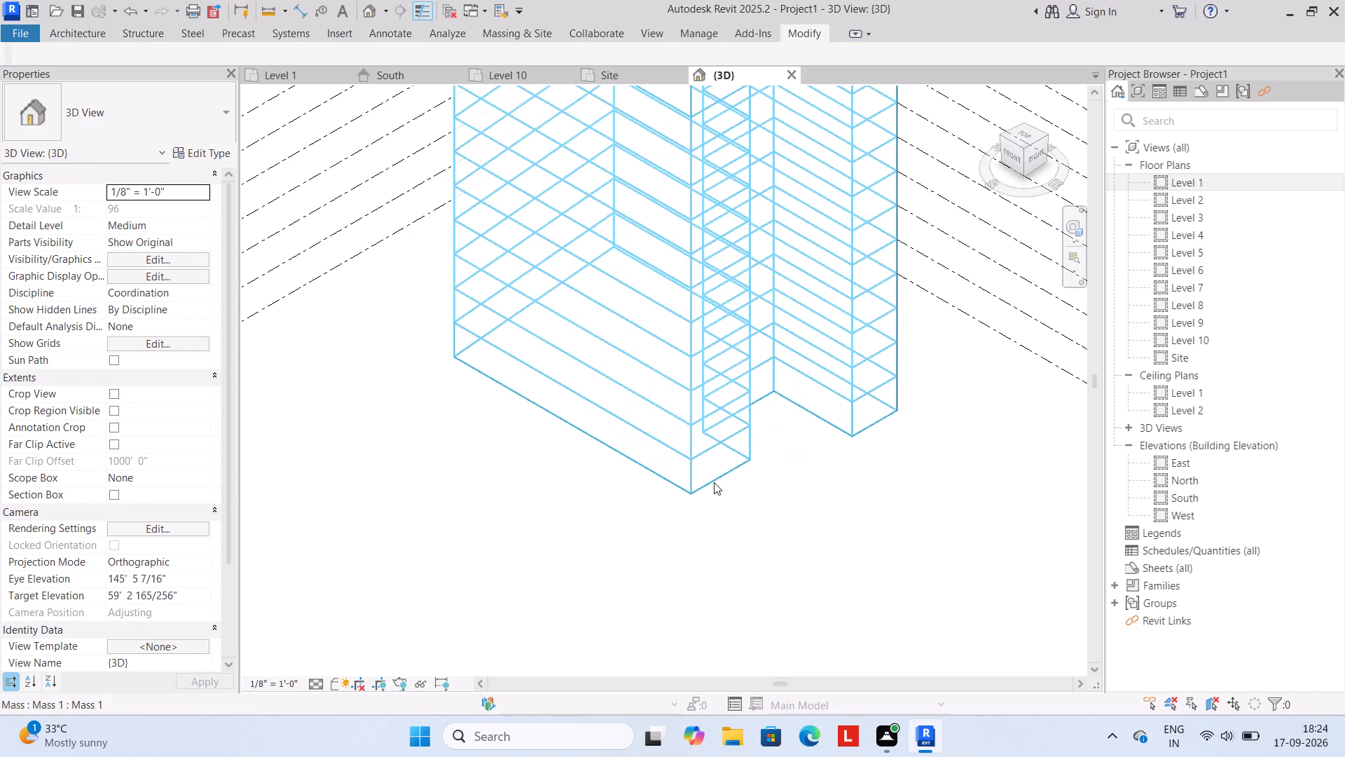
key(Escape)
key(Escape)
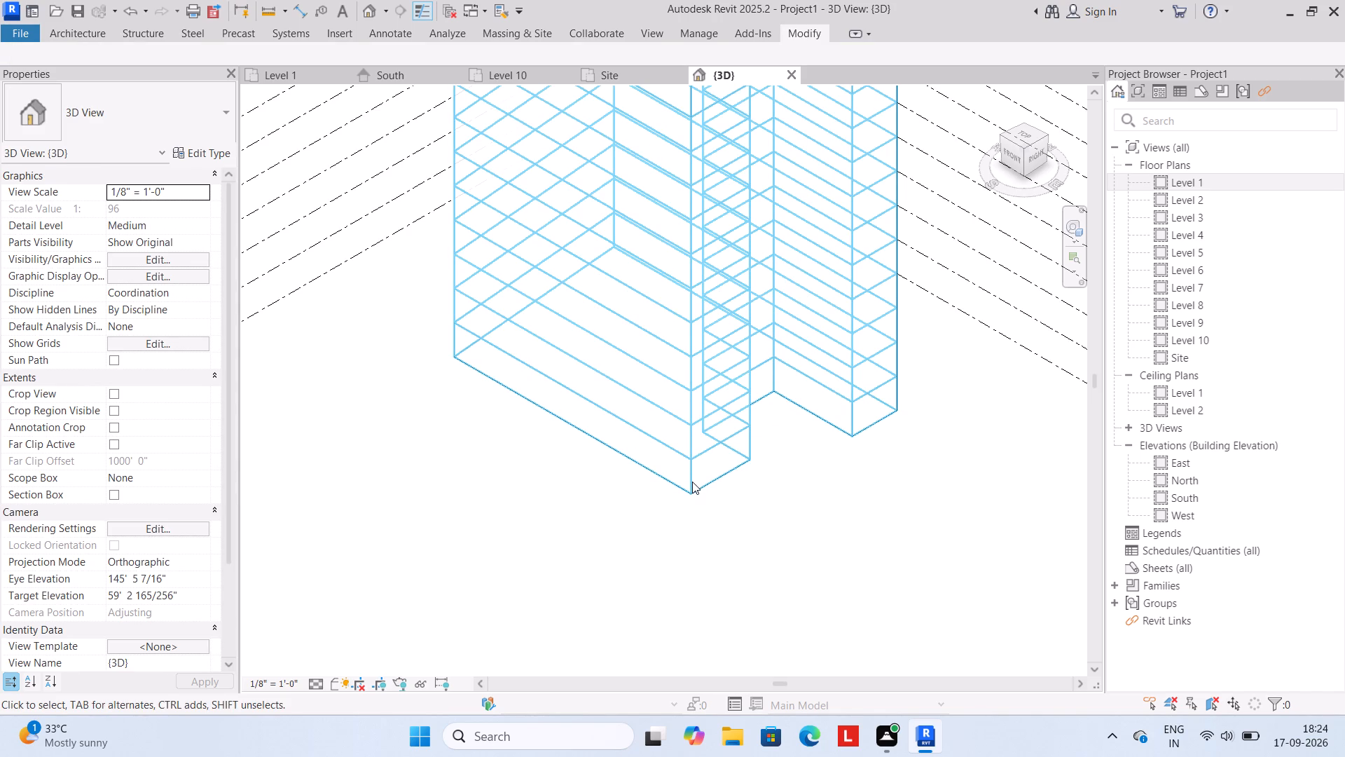
click(692, 482)
scroll(694, 480, down, 5)
key(Escape)
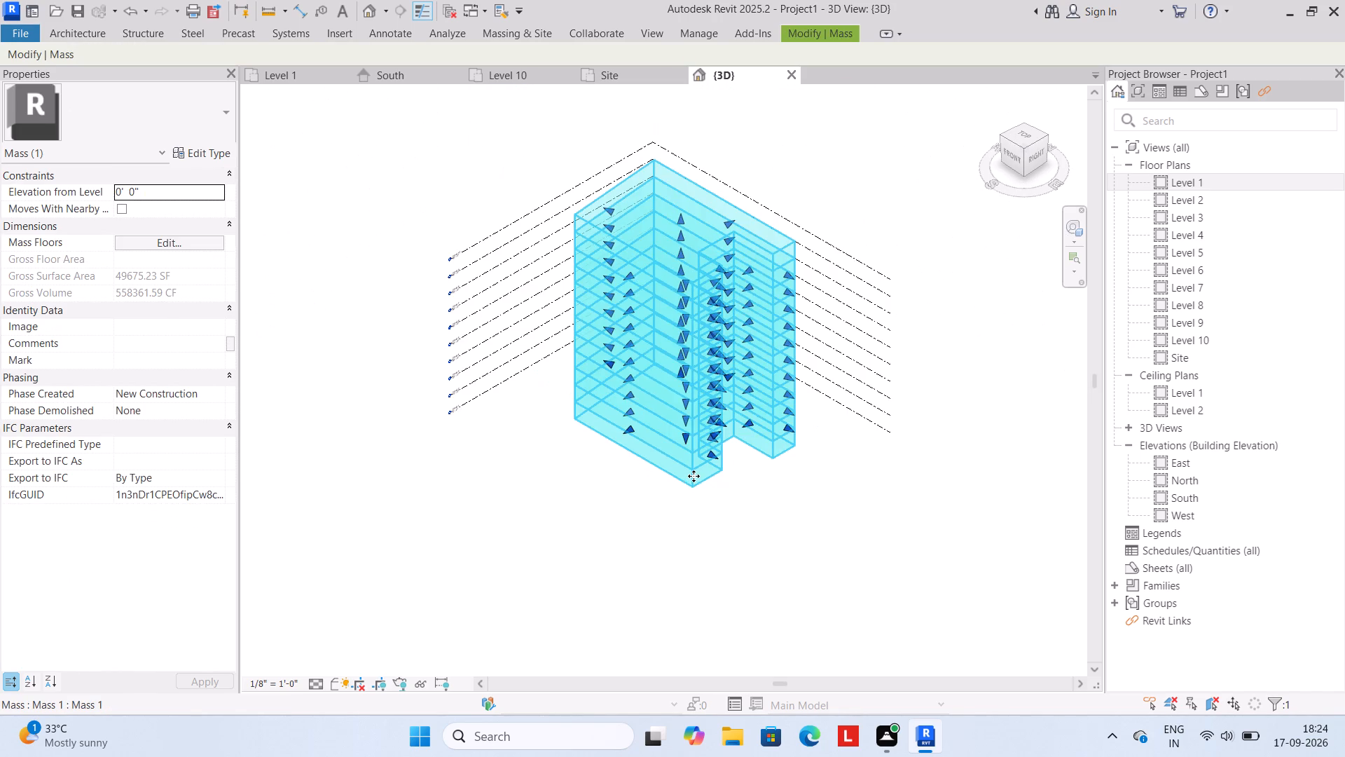
key(Escape)
key(Escape)
key(Escape)
key(Escape)
key(Escape)
key(Escape)
key(Escape)
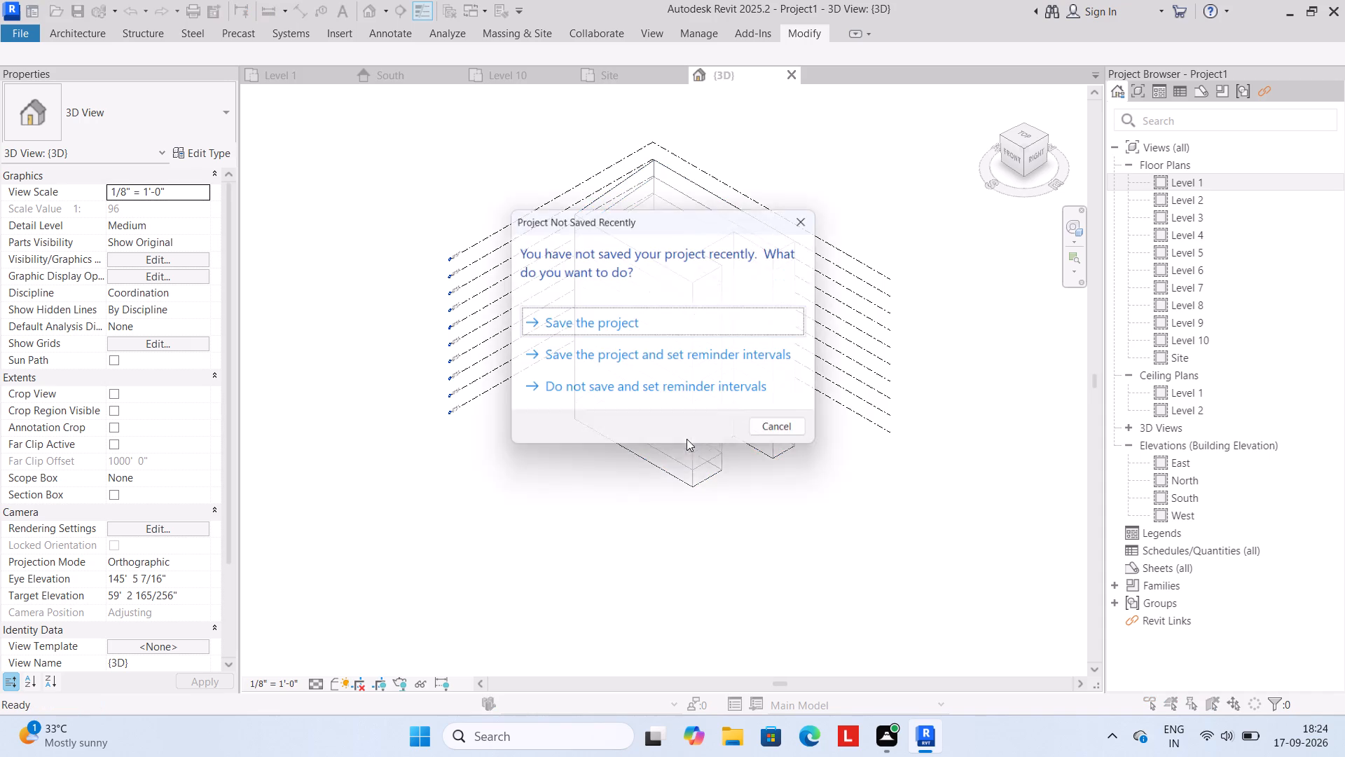
click(810, 207)
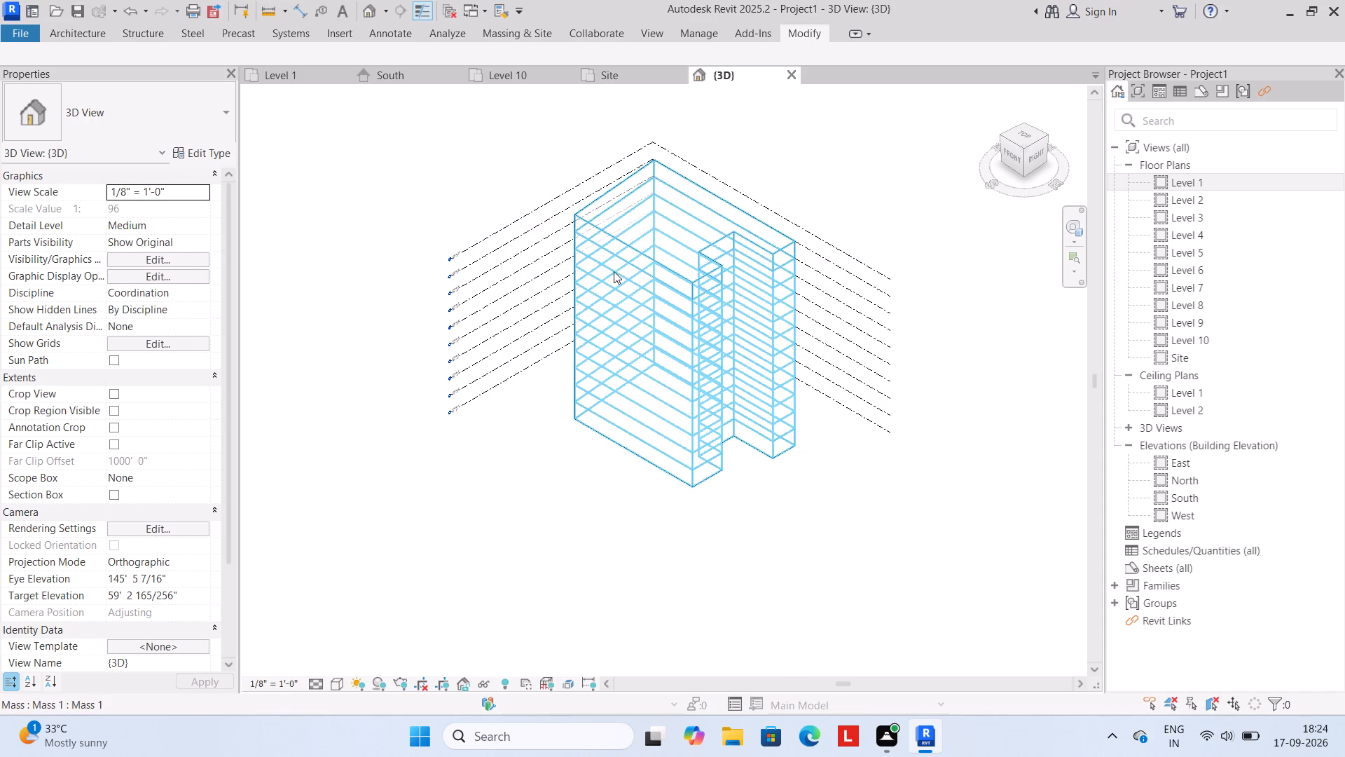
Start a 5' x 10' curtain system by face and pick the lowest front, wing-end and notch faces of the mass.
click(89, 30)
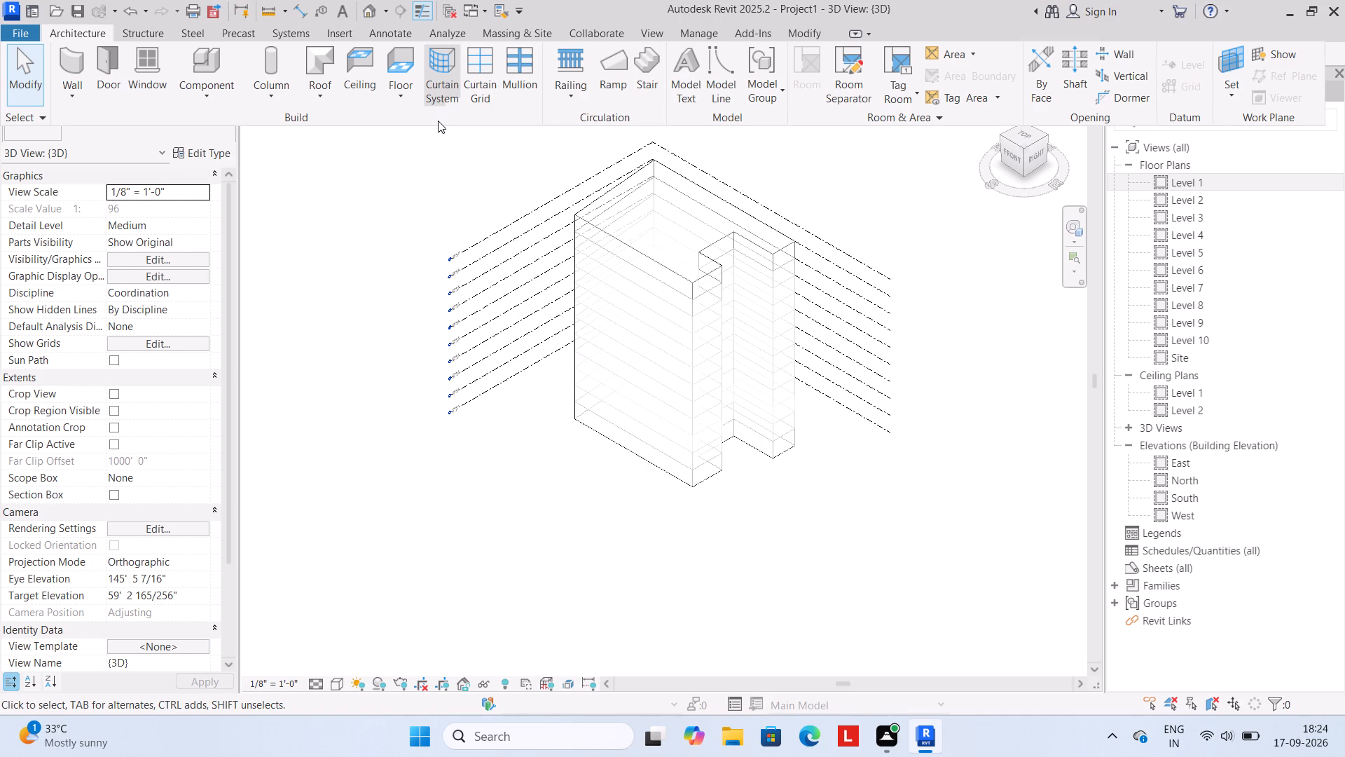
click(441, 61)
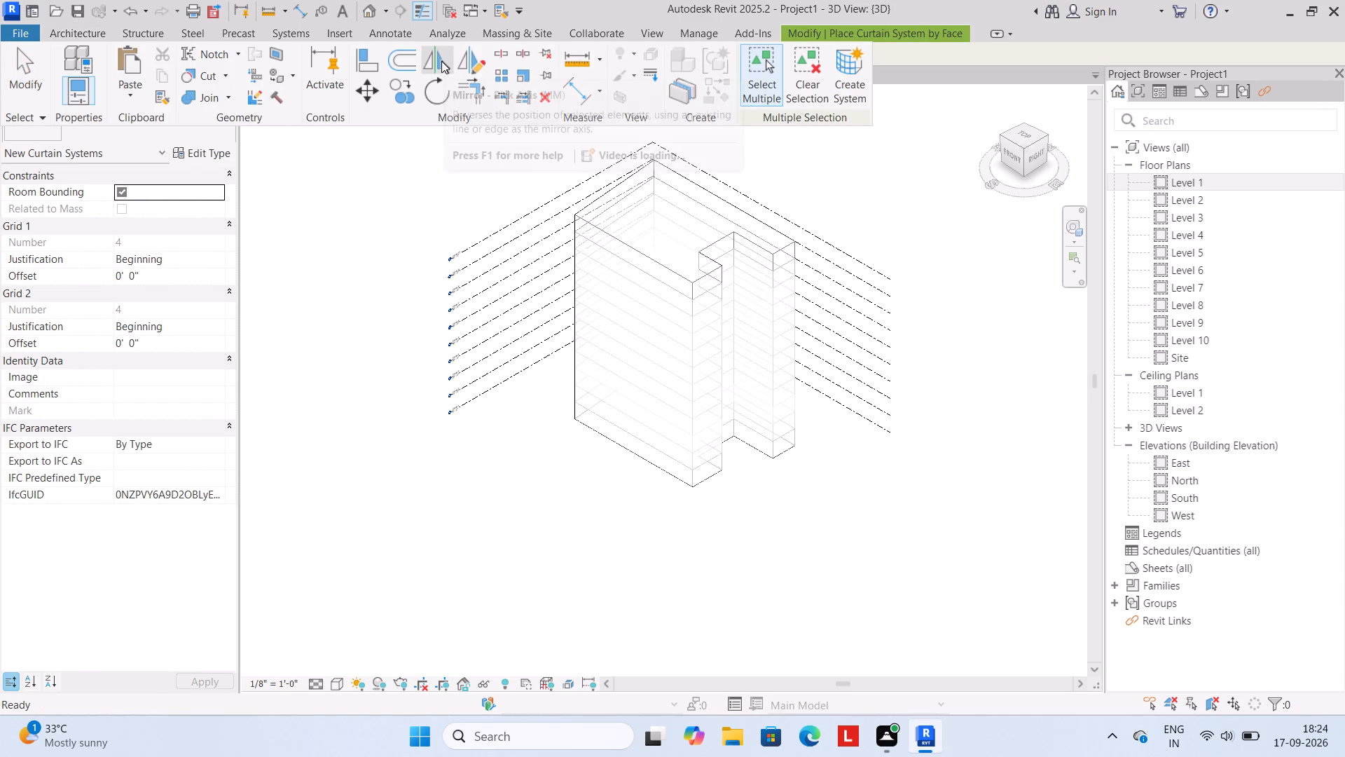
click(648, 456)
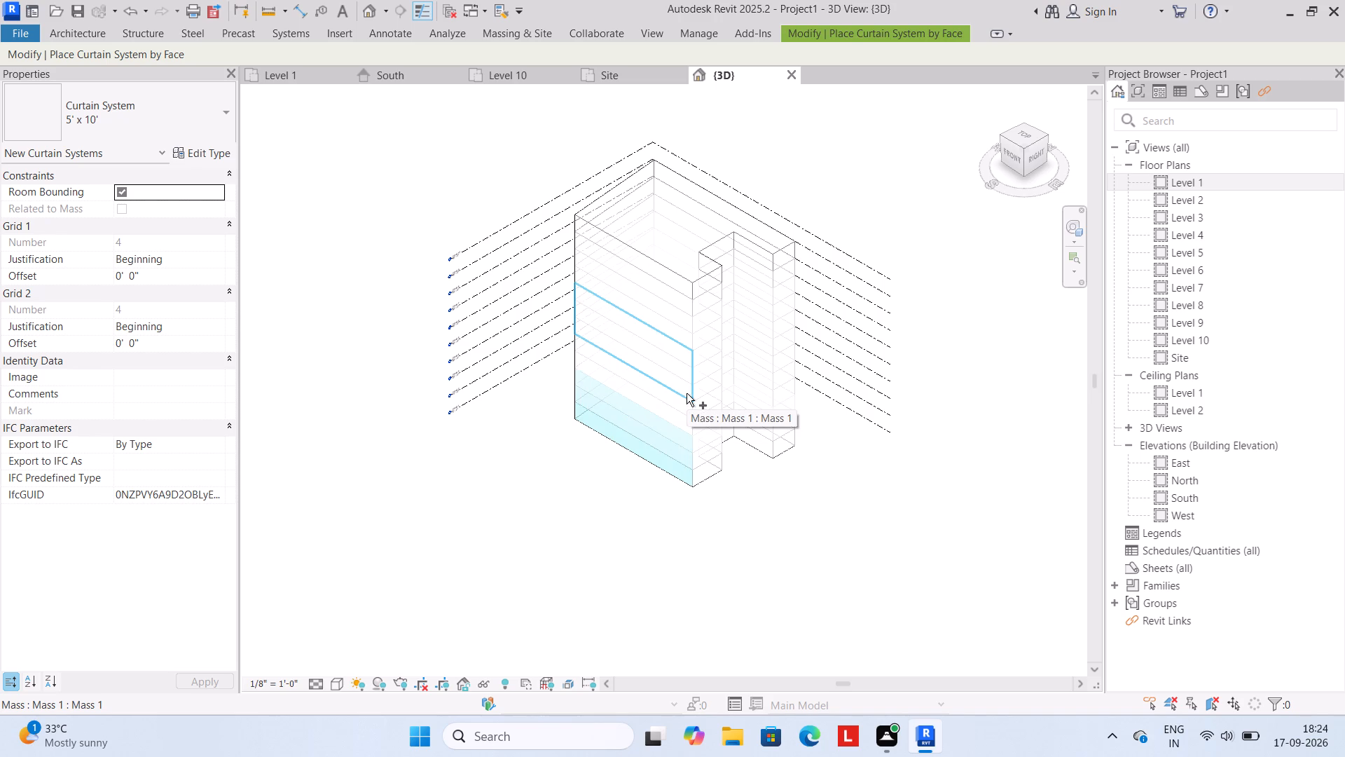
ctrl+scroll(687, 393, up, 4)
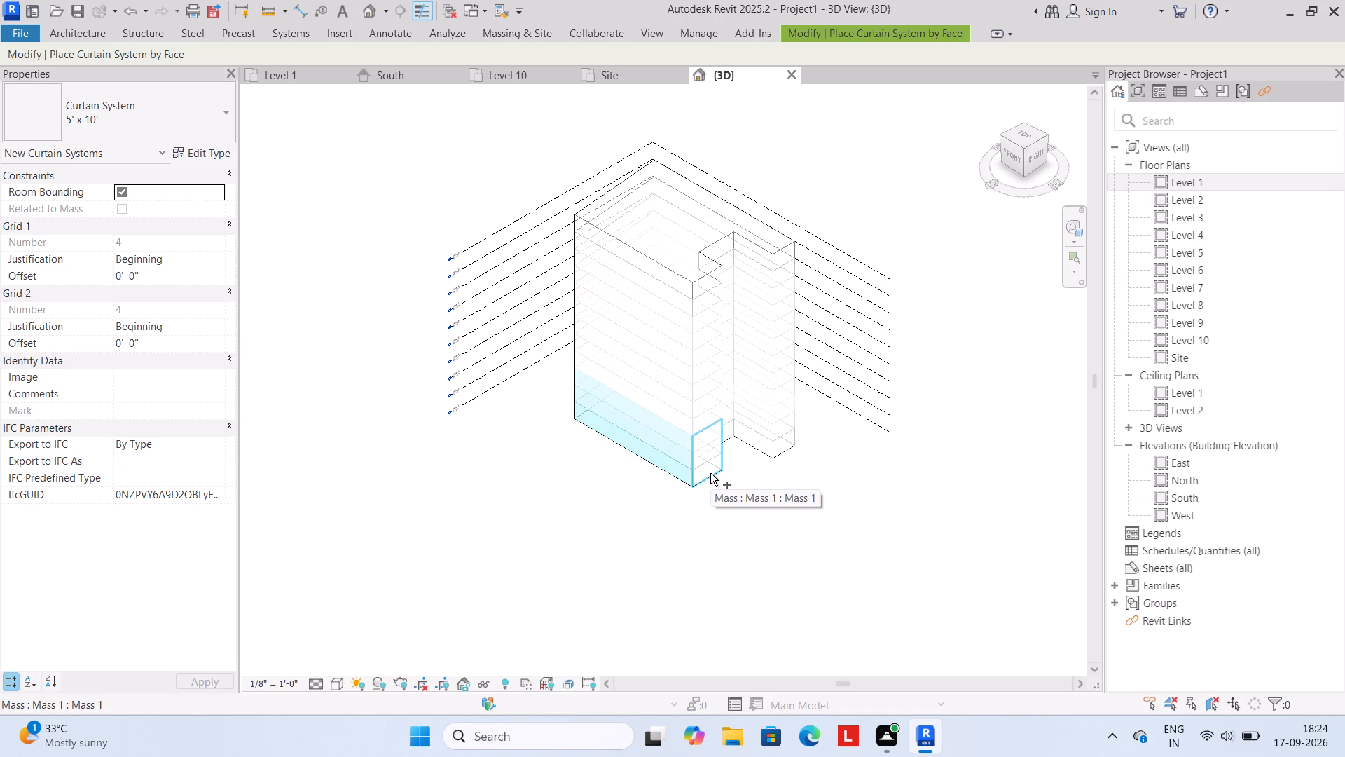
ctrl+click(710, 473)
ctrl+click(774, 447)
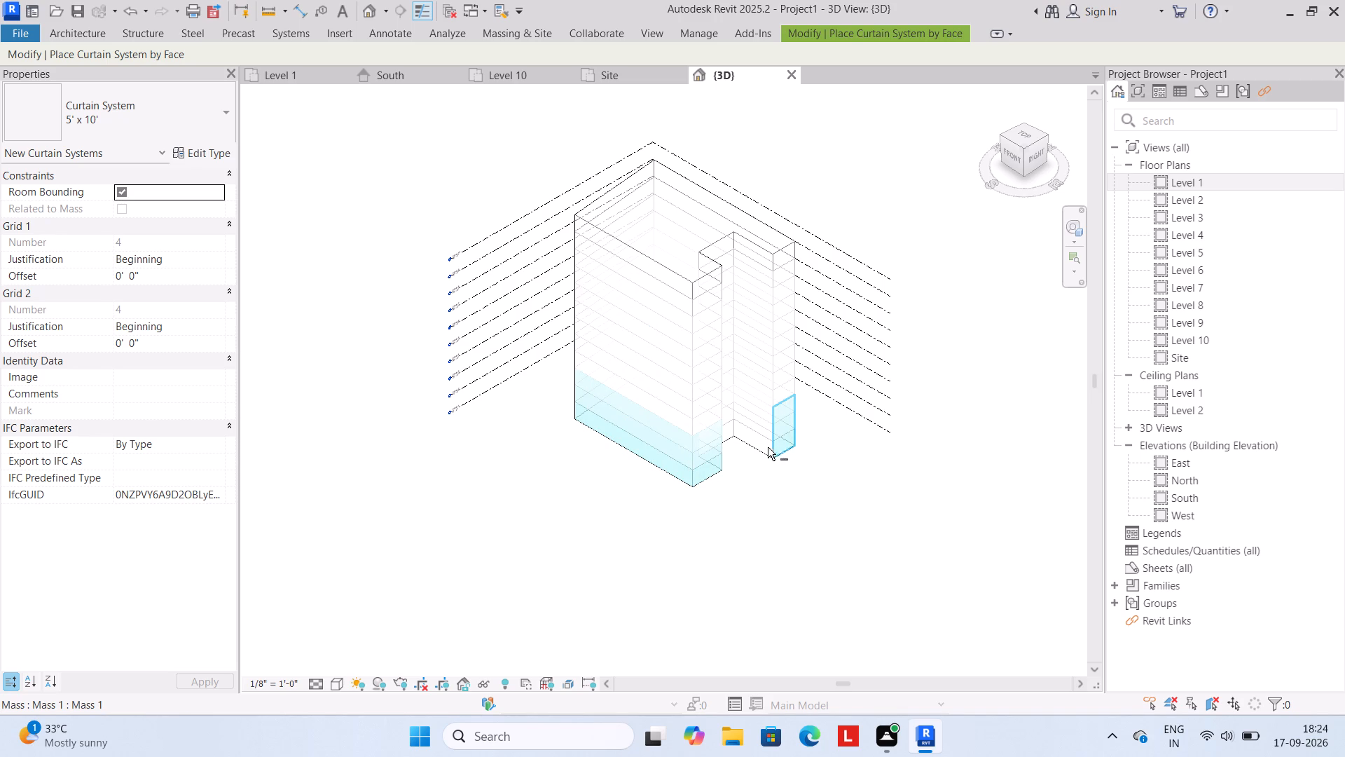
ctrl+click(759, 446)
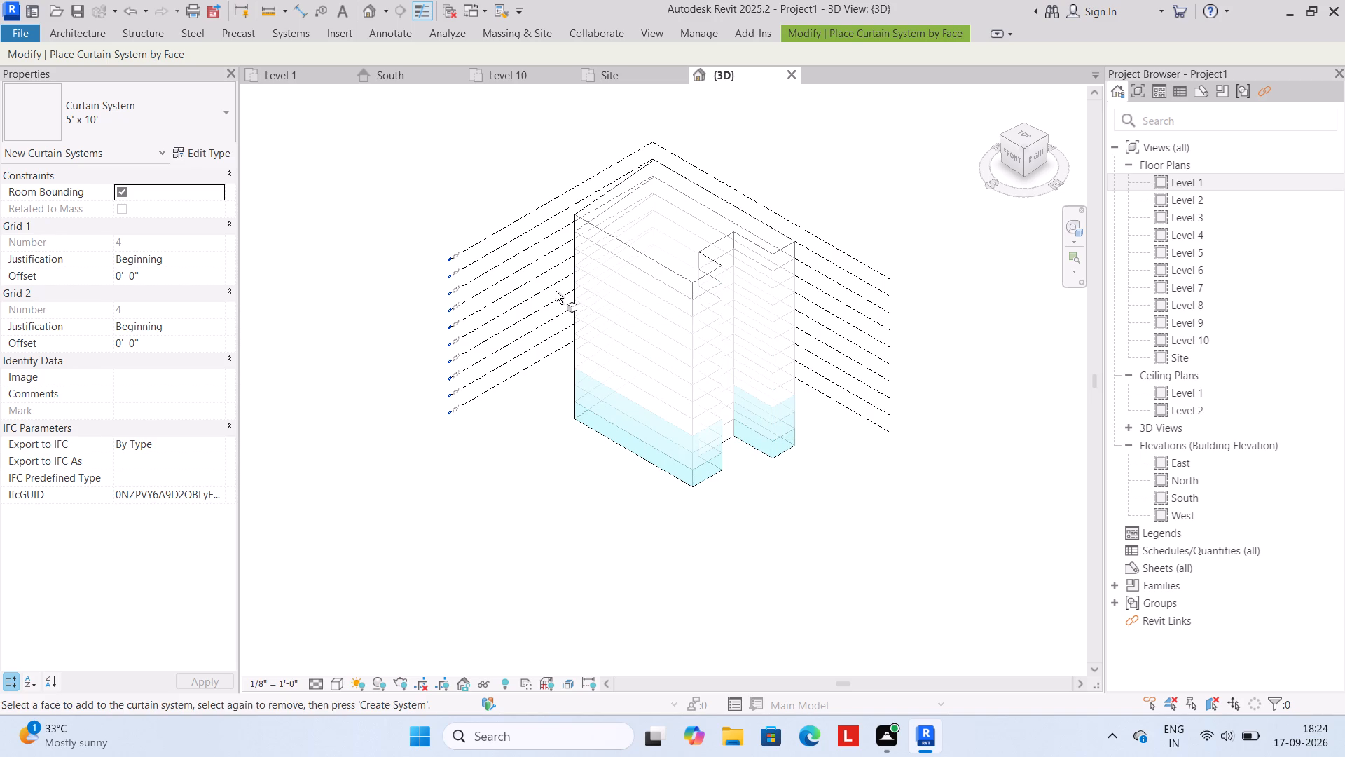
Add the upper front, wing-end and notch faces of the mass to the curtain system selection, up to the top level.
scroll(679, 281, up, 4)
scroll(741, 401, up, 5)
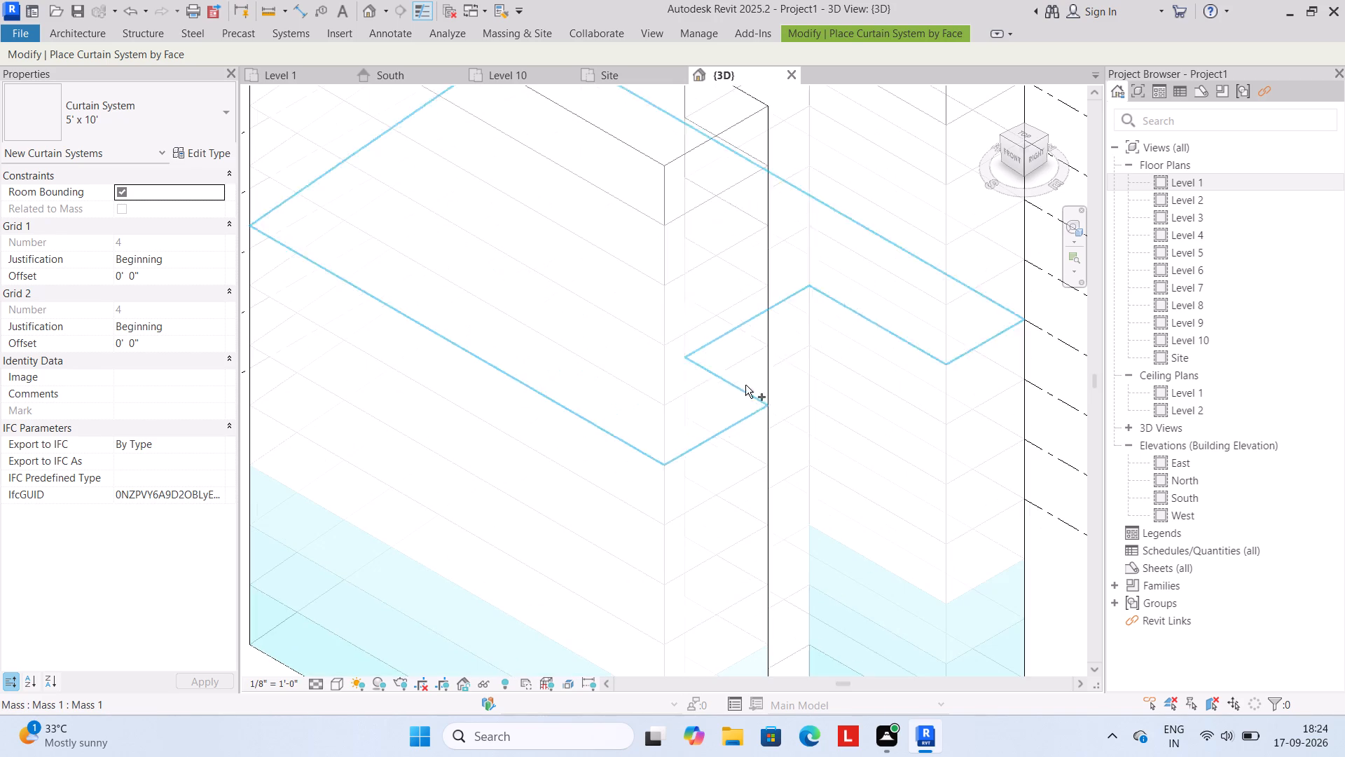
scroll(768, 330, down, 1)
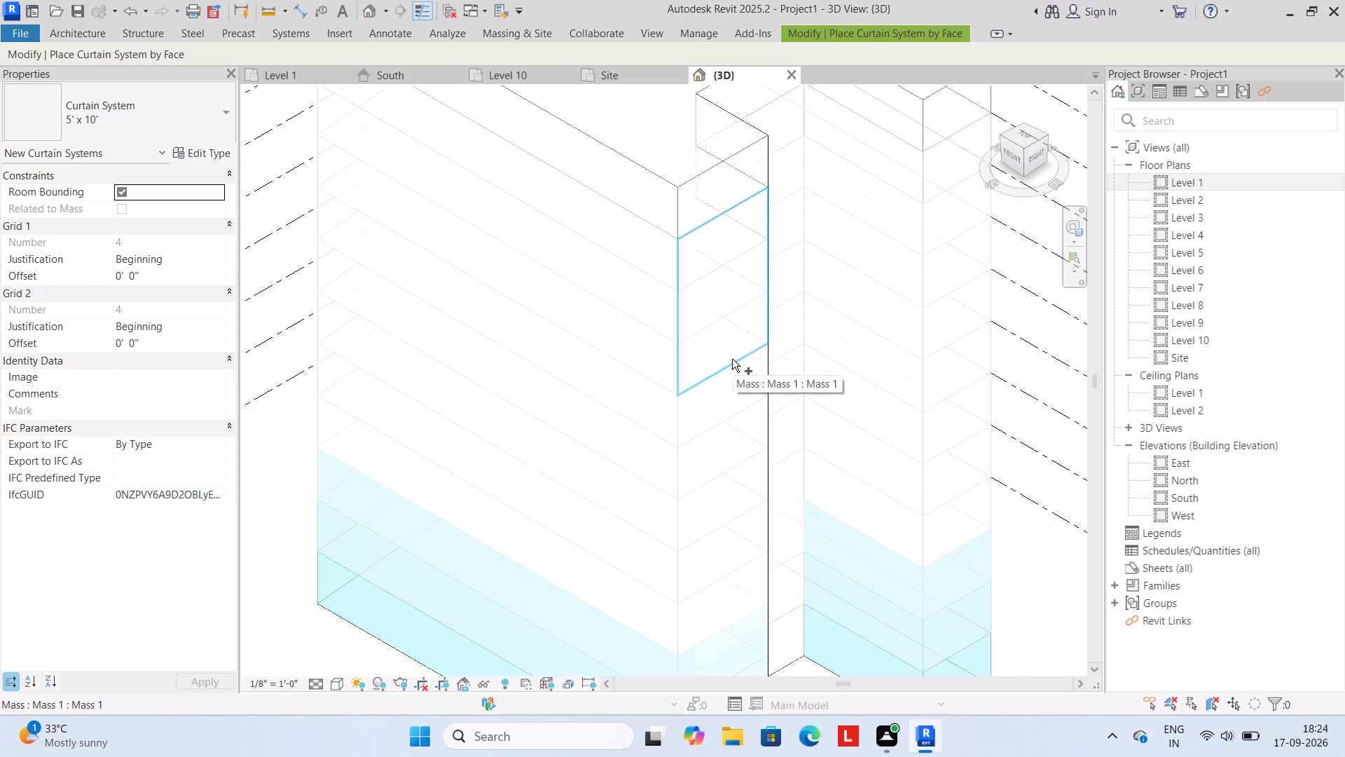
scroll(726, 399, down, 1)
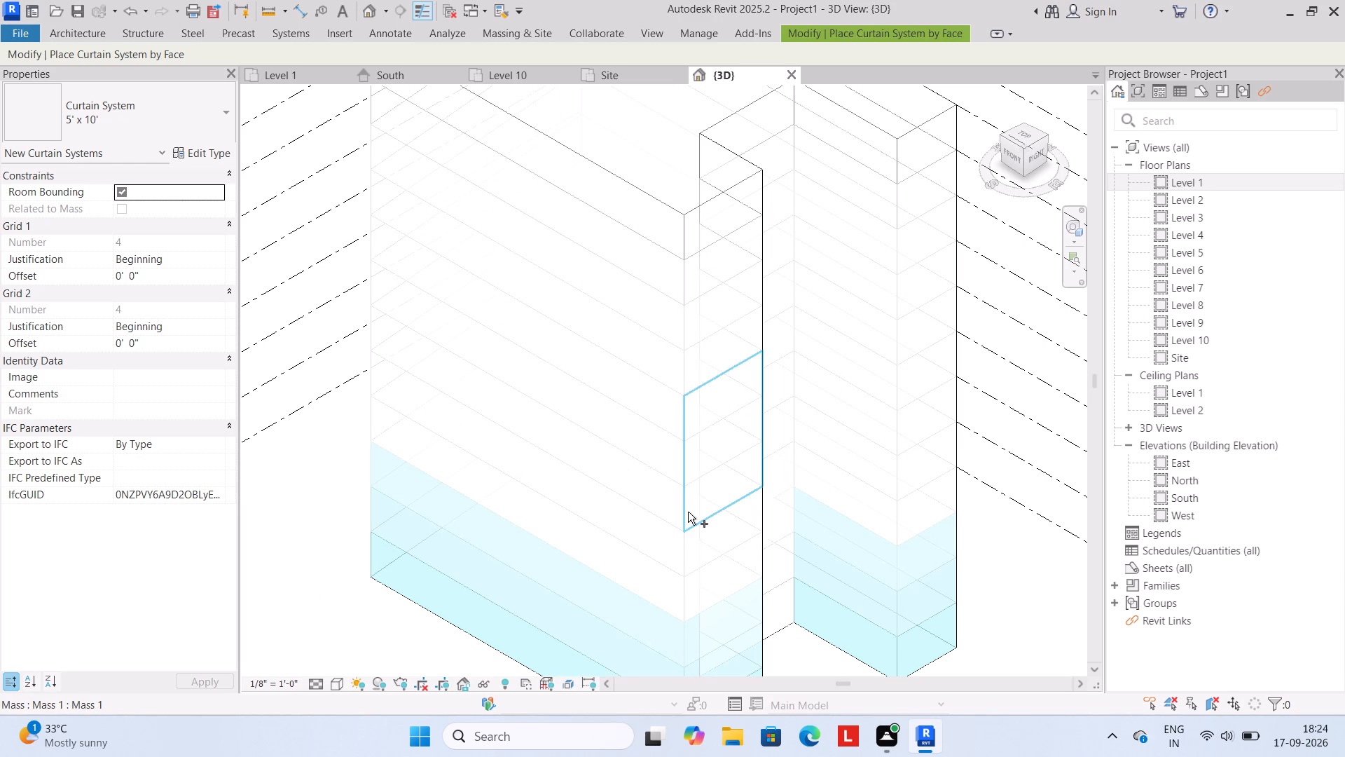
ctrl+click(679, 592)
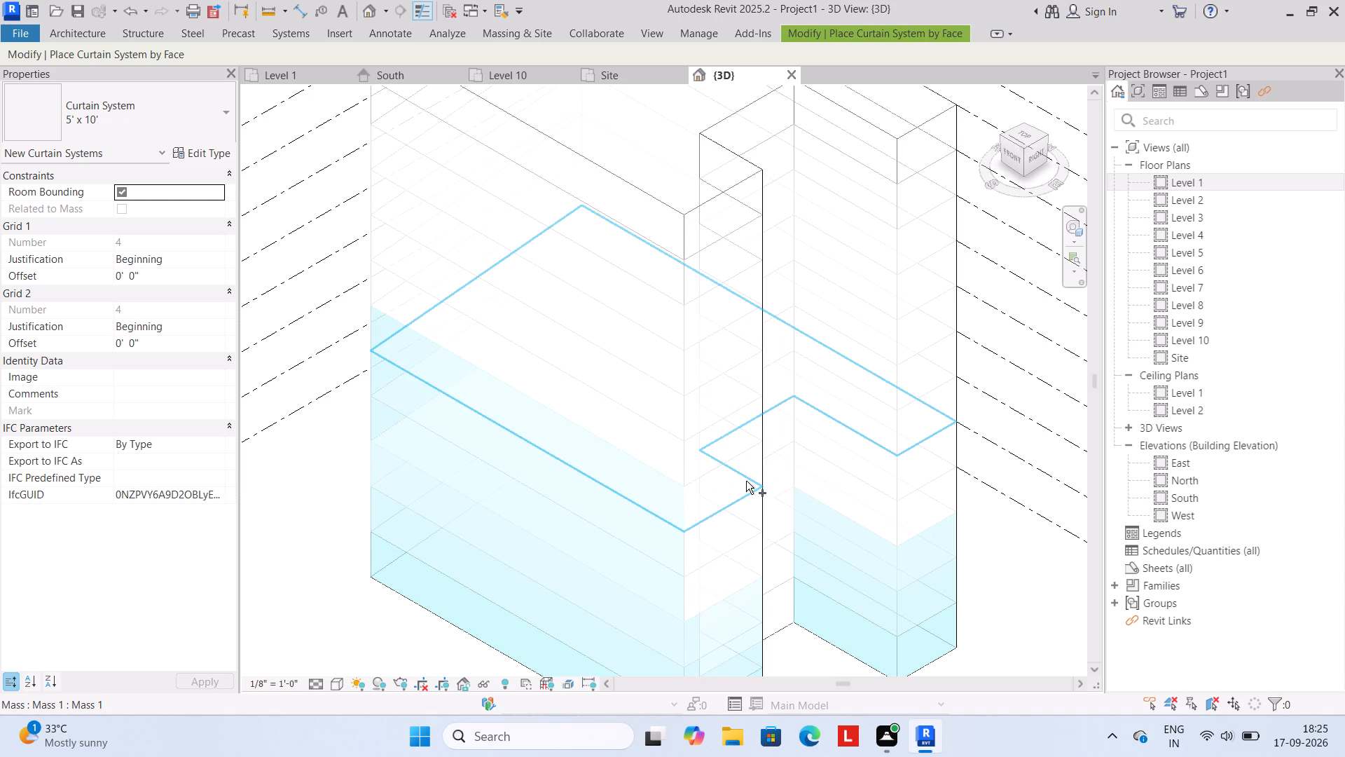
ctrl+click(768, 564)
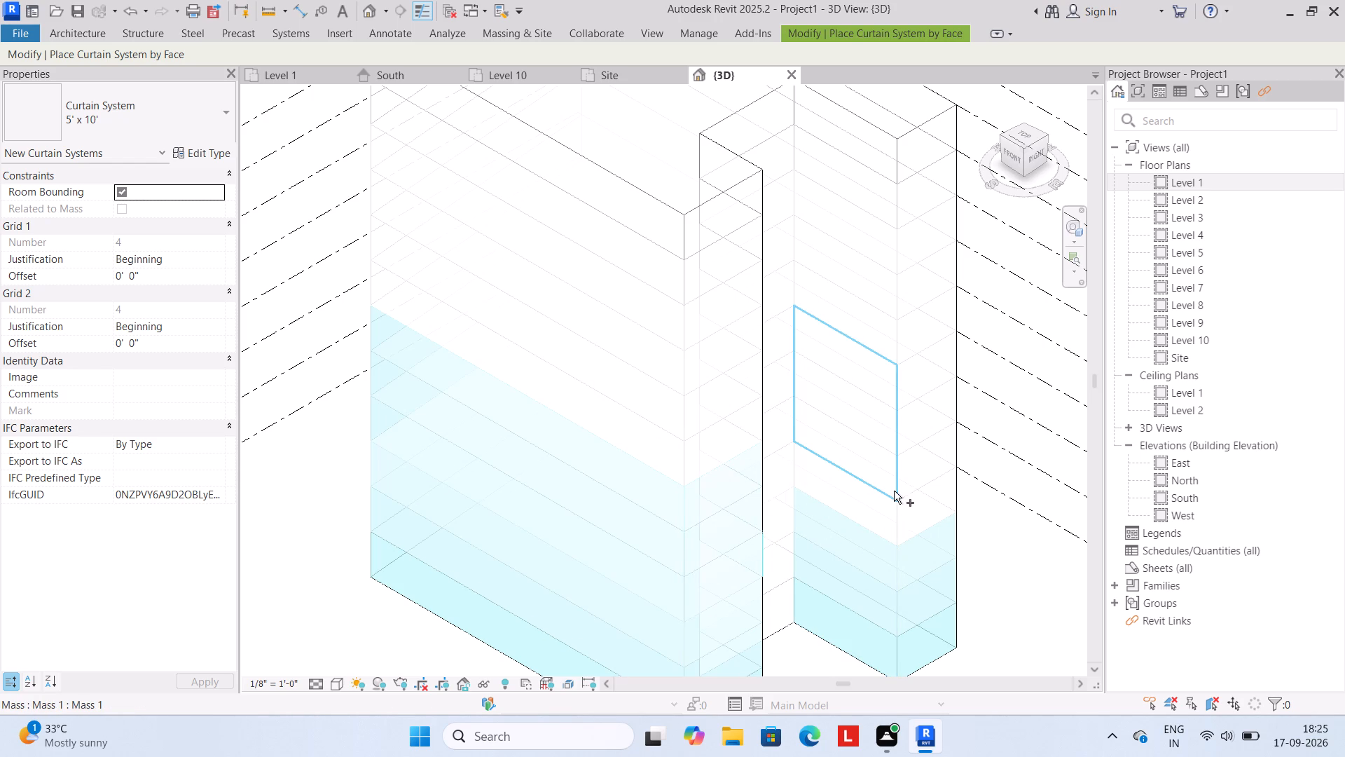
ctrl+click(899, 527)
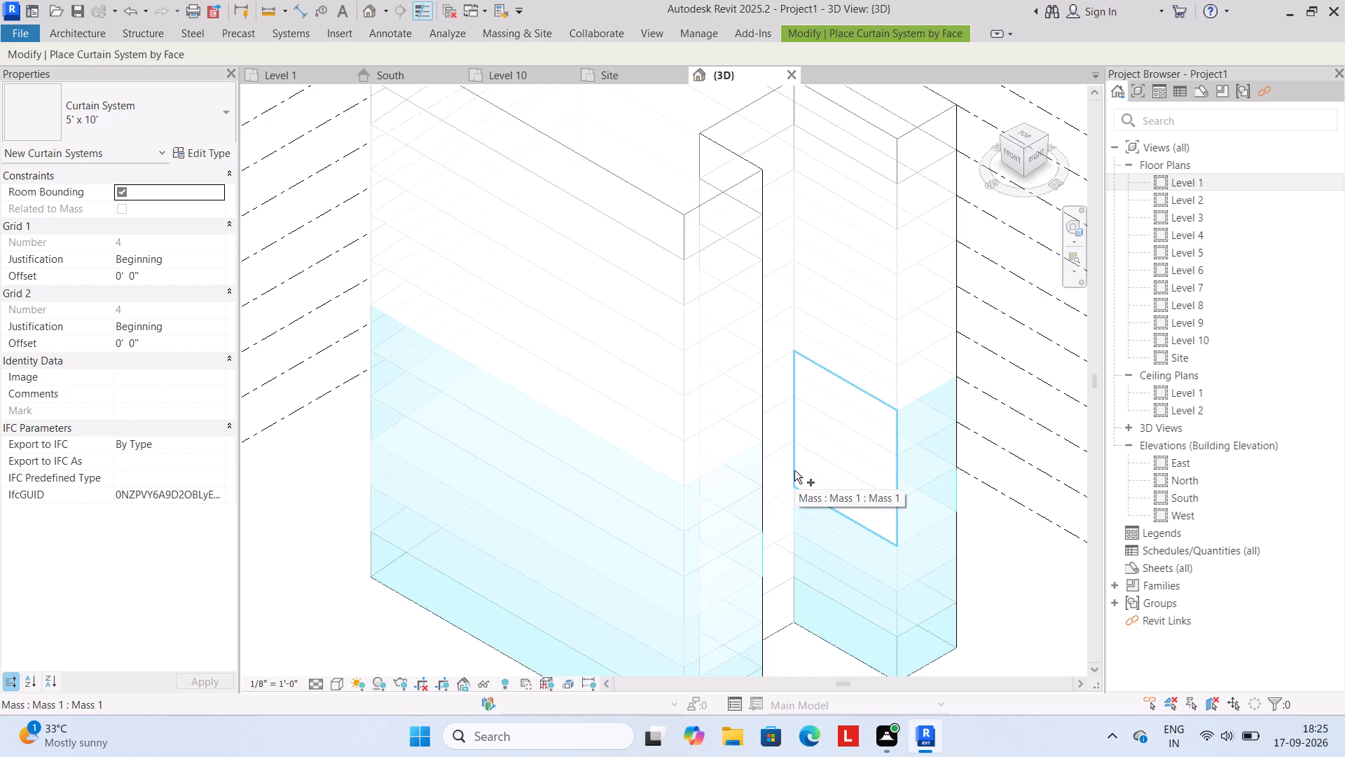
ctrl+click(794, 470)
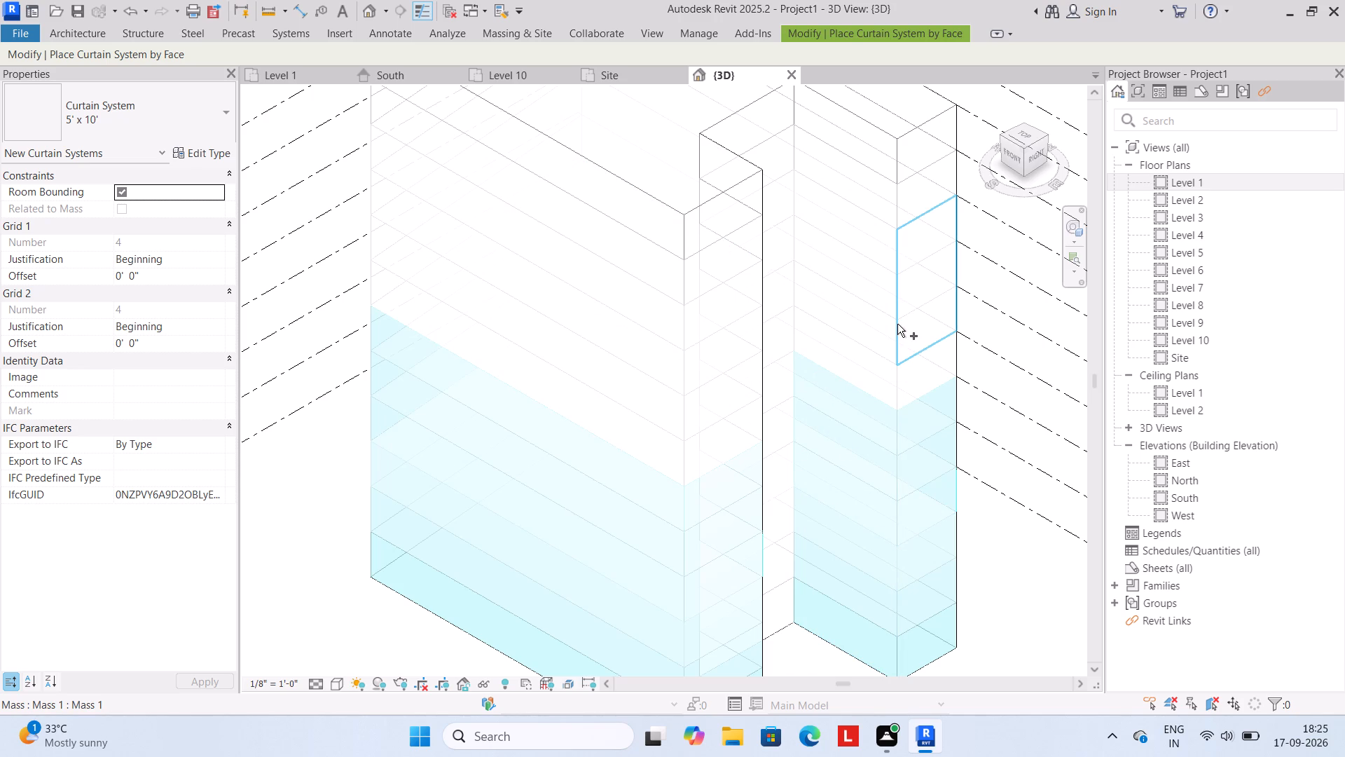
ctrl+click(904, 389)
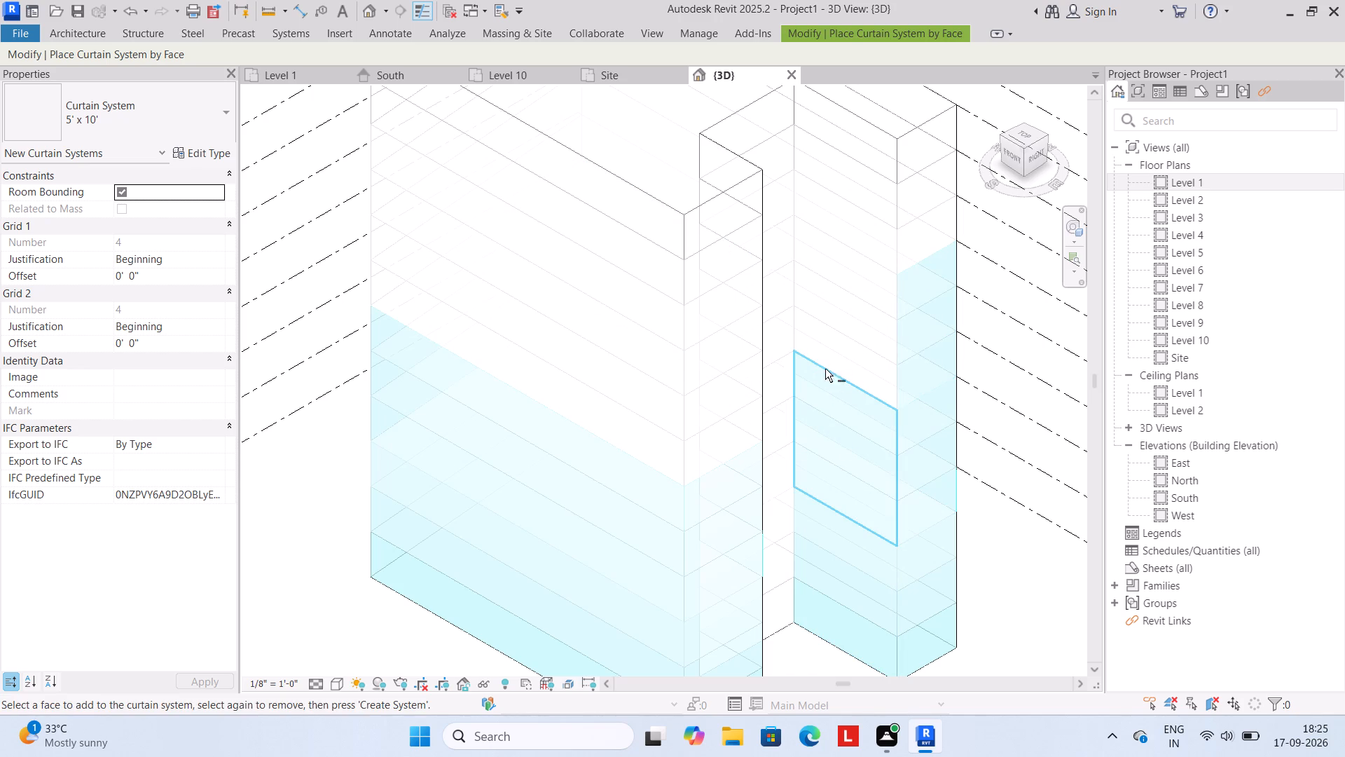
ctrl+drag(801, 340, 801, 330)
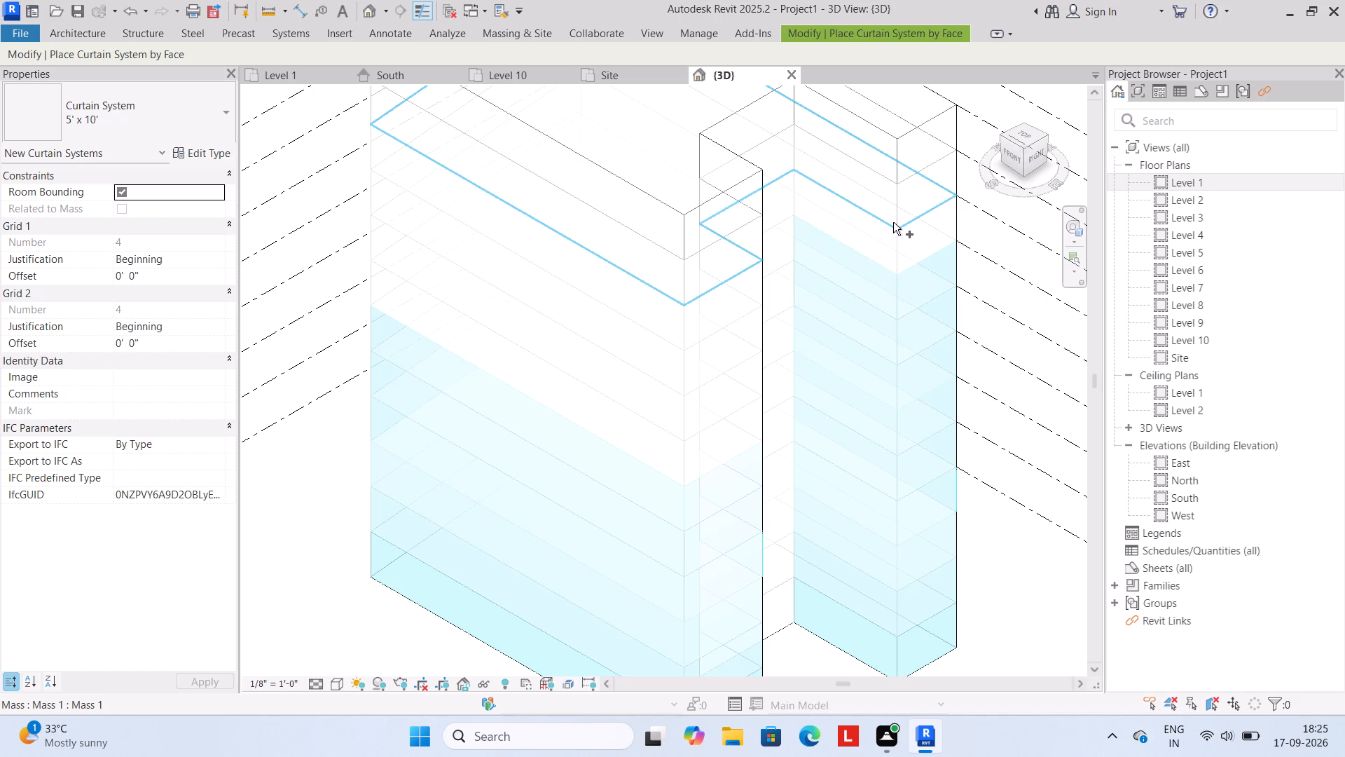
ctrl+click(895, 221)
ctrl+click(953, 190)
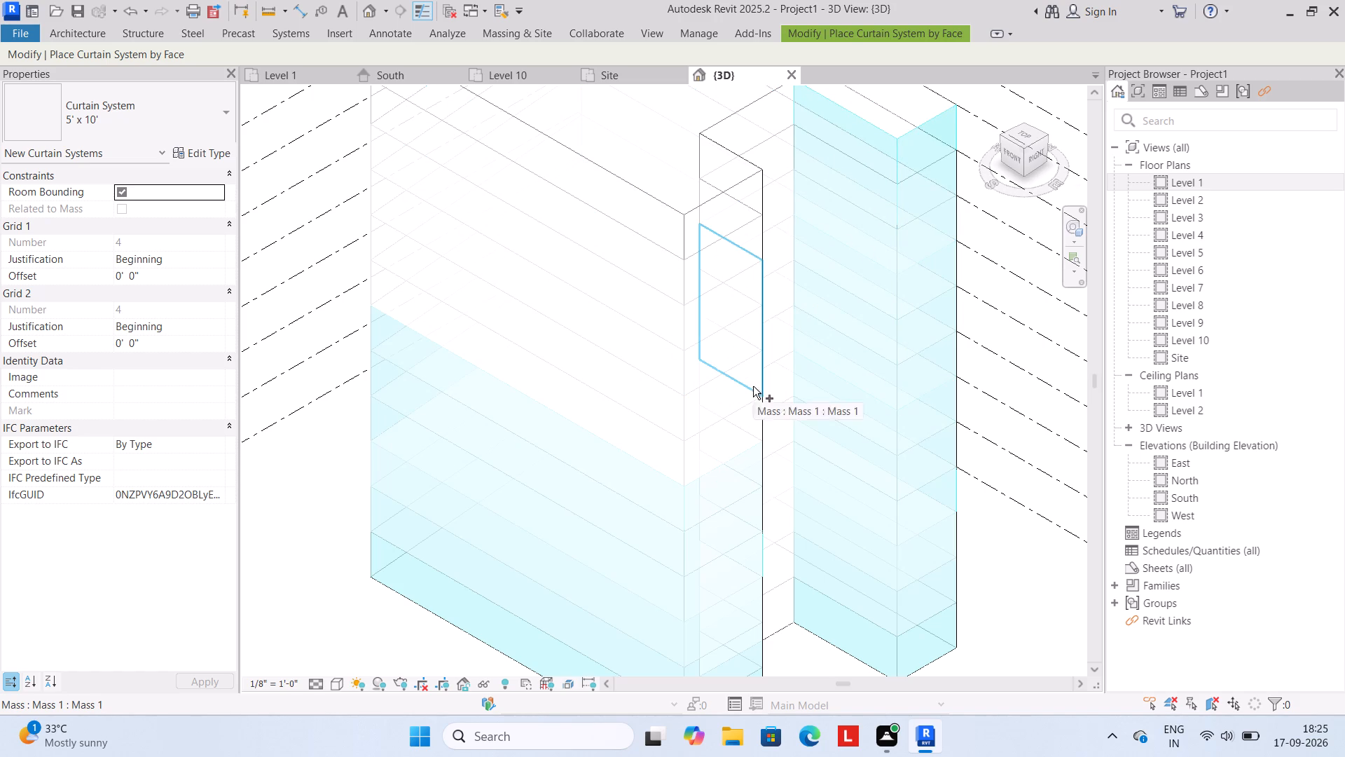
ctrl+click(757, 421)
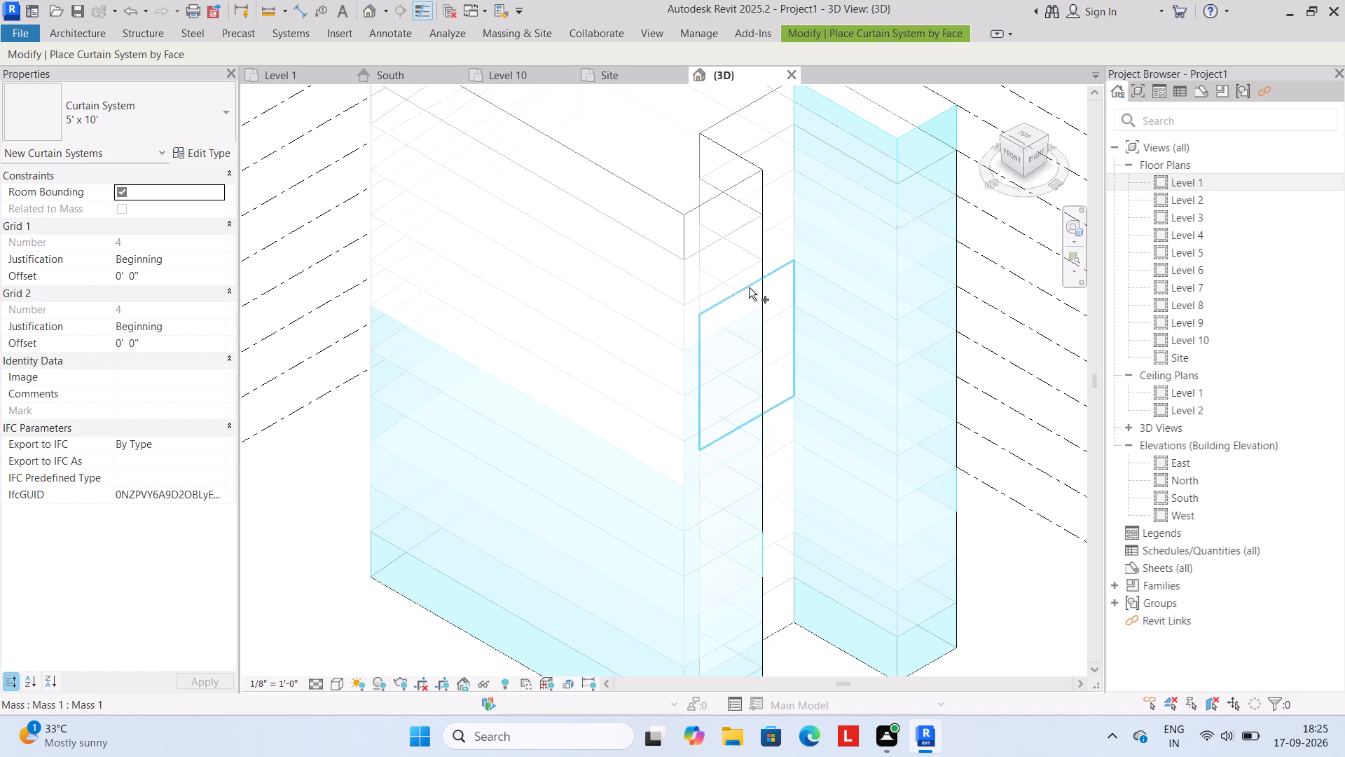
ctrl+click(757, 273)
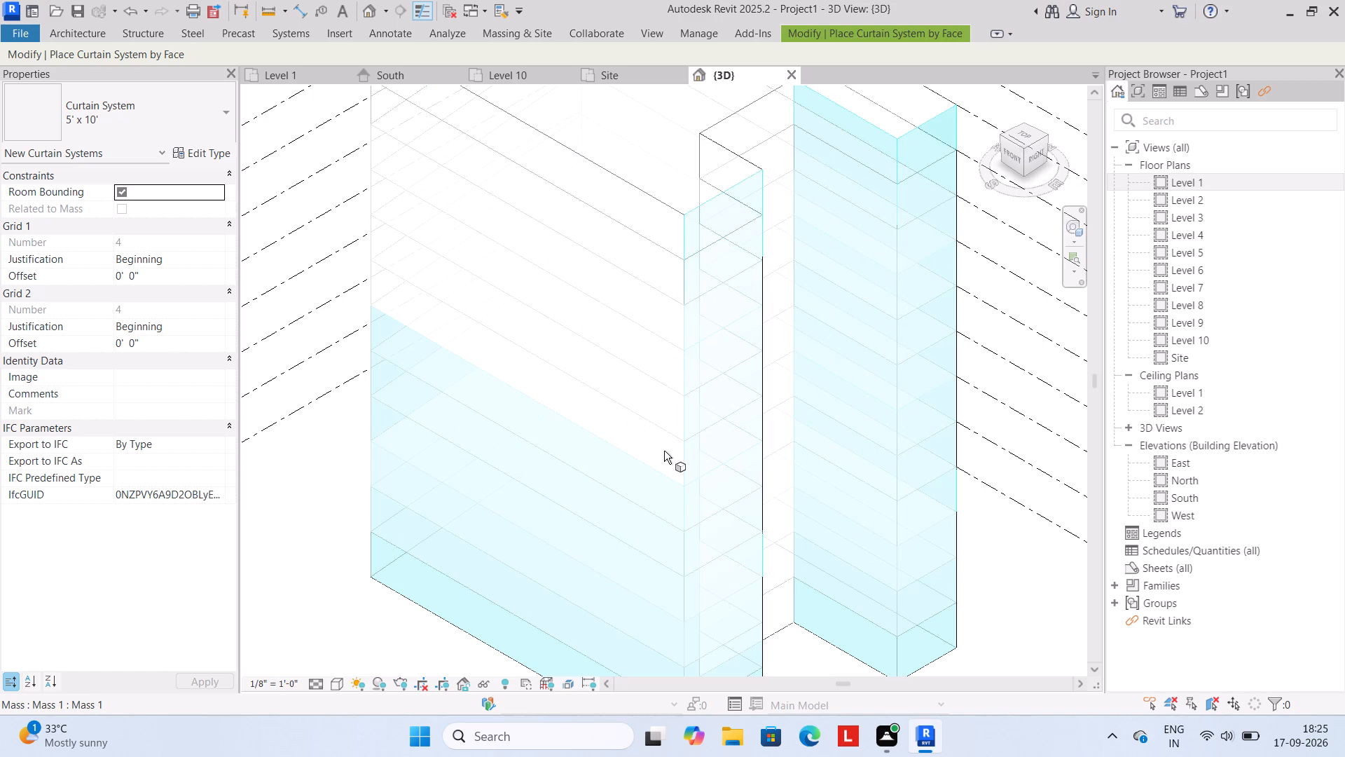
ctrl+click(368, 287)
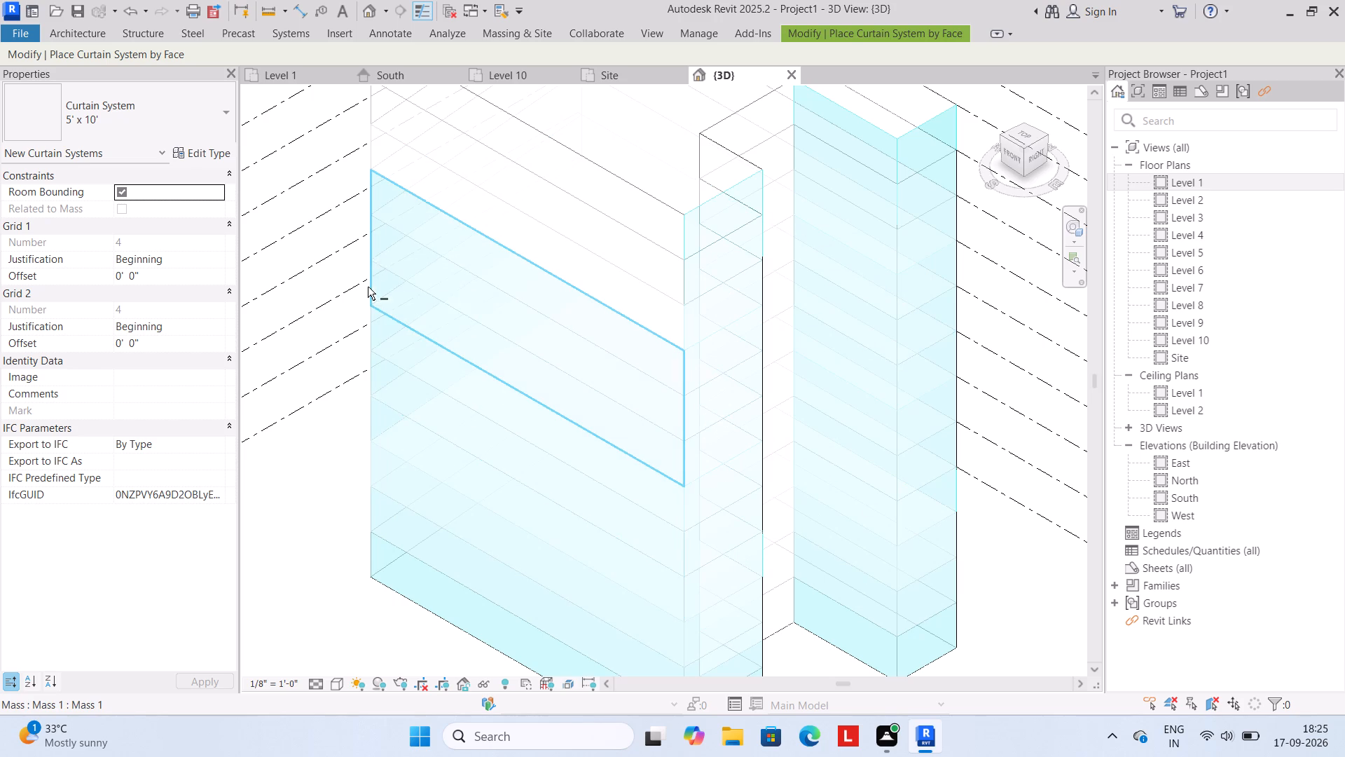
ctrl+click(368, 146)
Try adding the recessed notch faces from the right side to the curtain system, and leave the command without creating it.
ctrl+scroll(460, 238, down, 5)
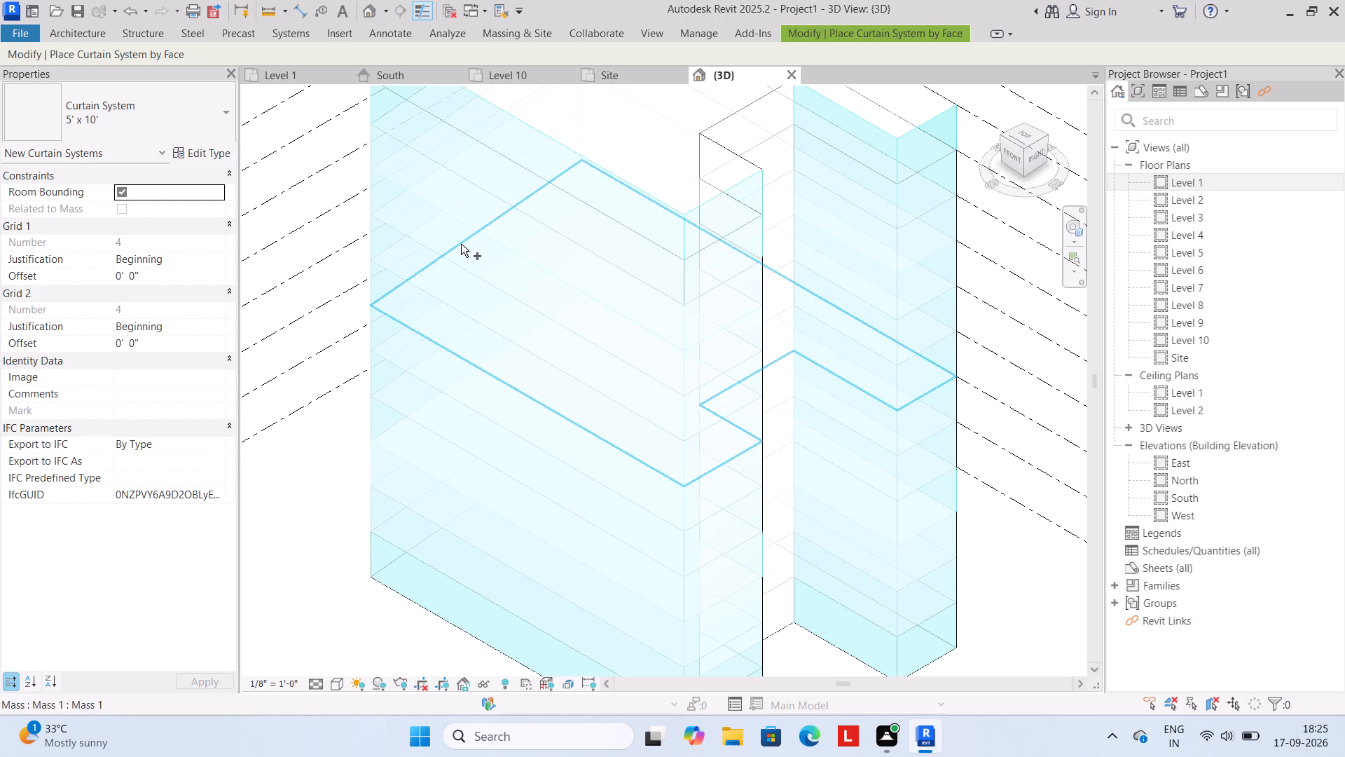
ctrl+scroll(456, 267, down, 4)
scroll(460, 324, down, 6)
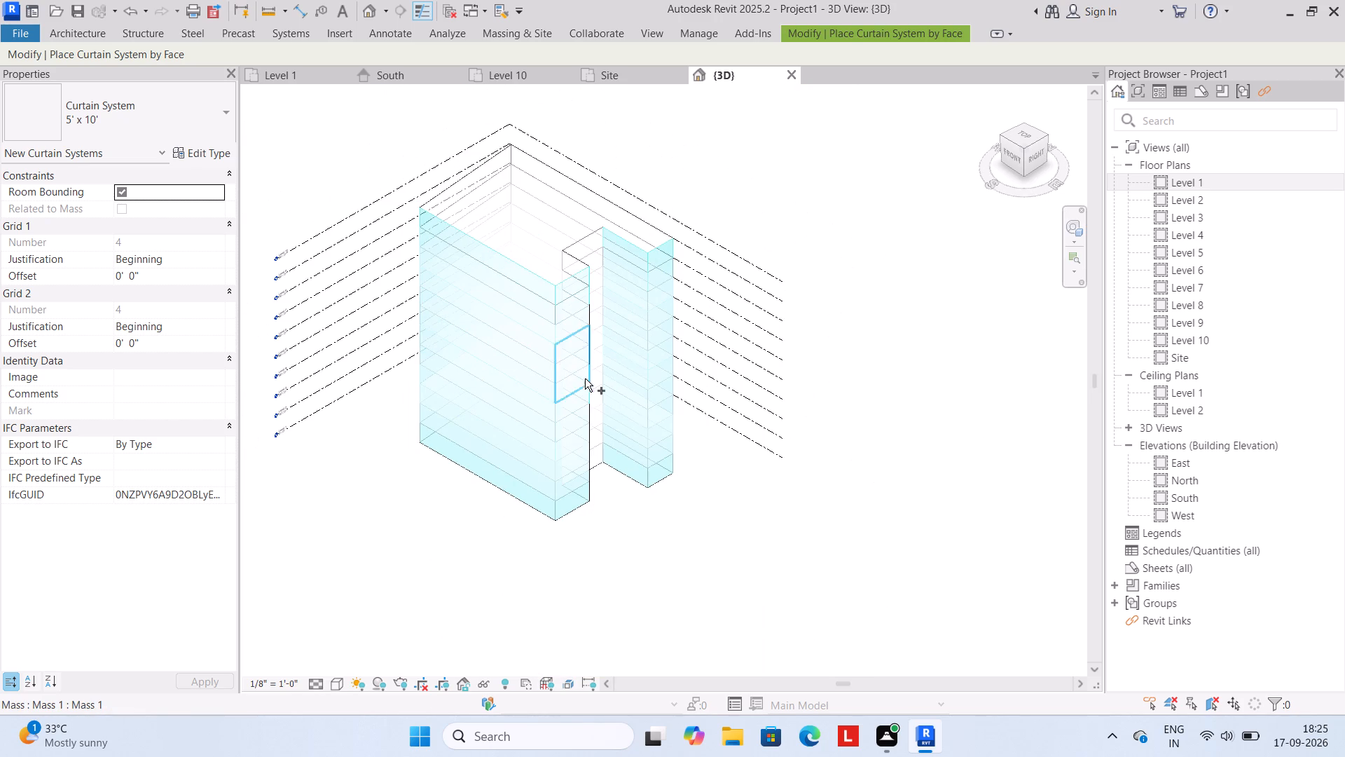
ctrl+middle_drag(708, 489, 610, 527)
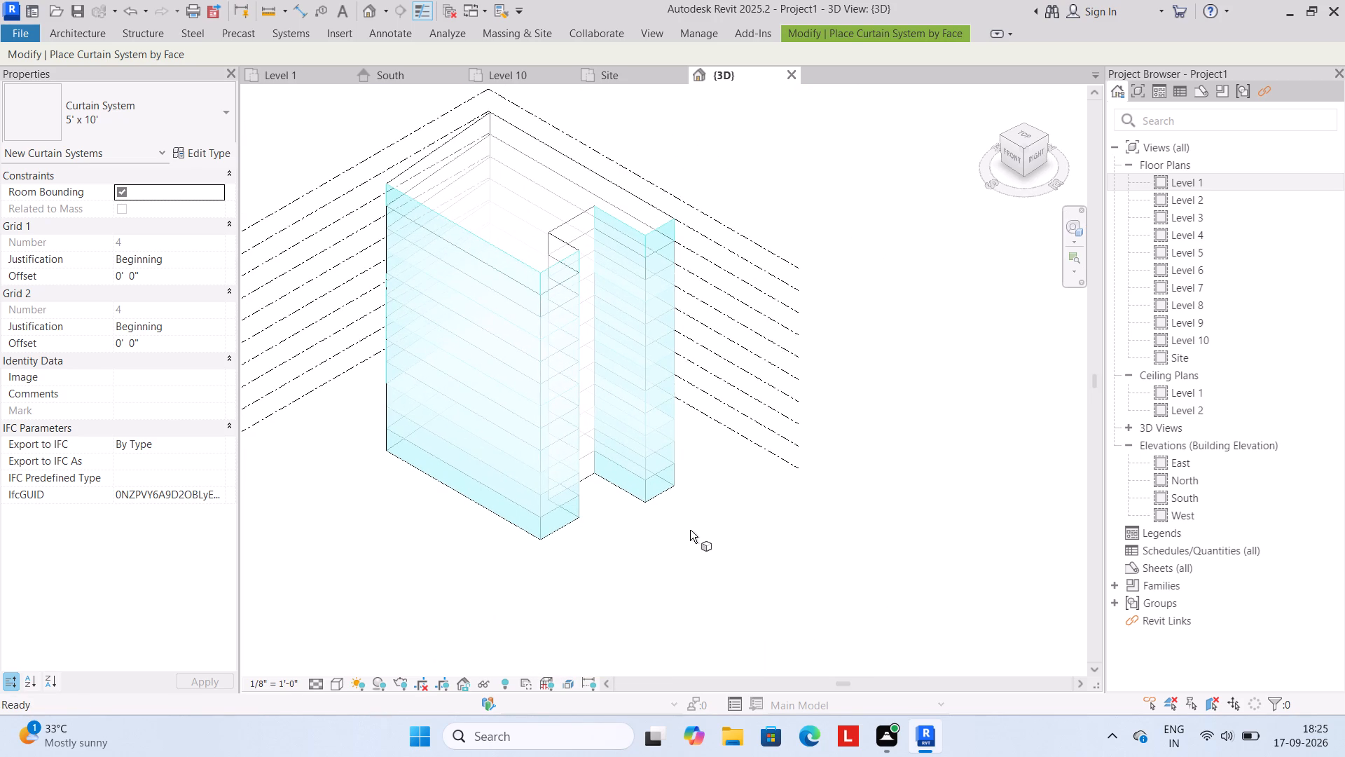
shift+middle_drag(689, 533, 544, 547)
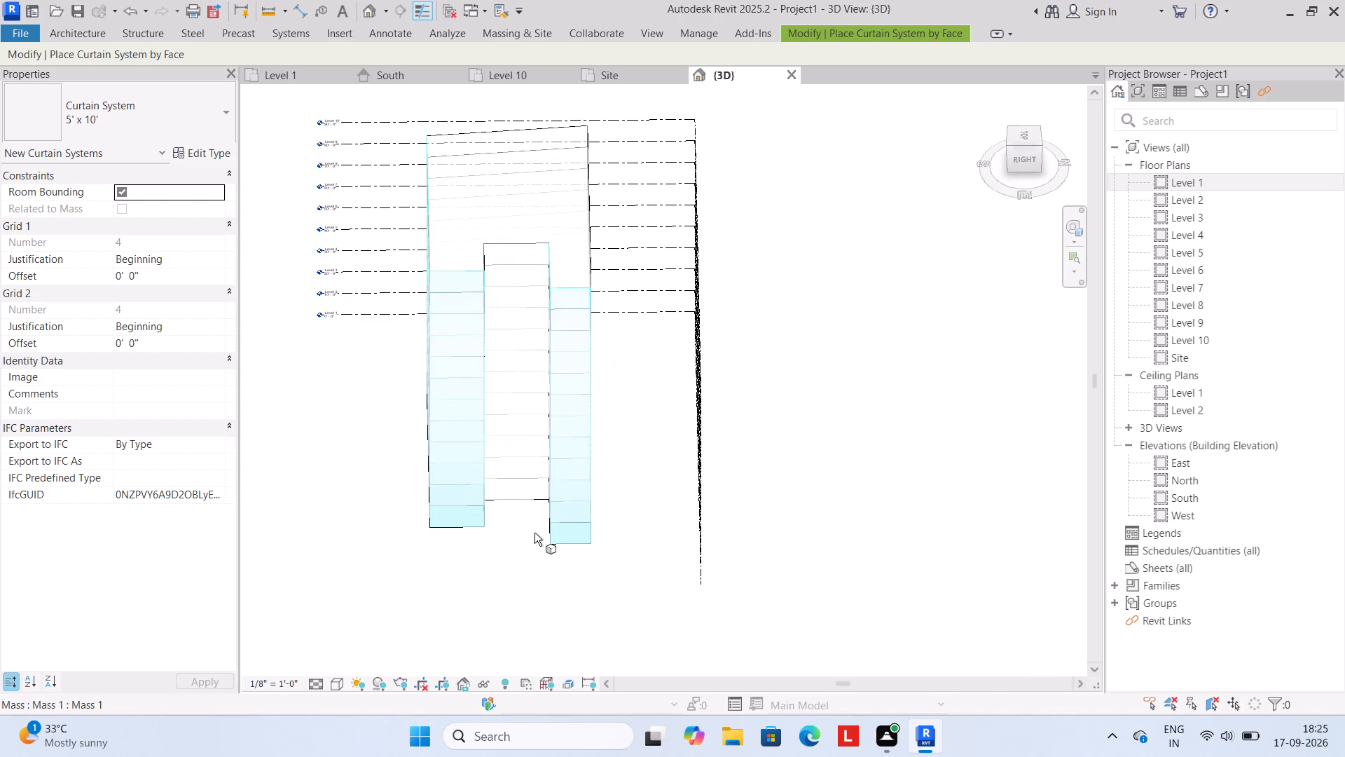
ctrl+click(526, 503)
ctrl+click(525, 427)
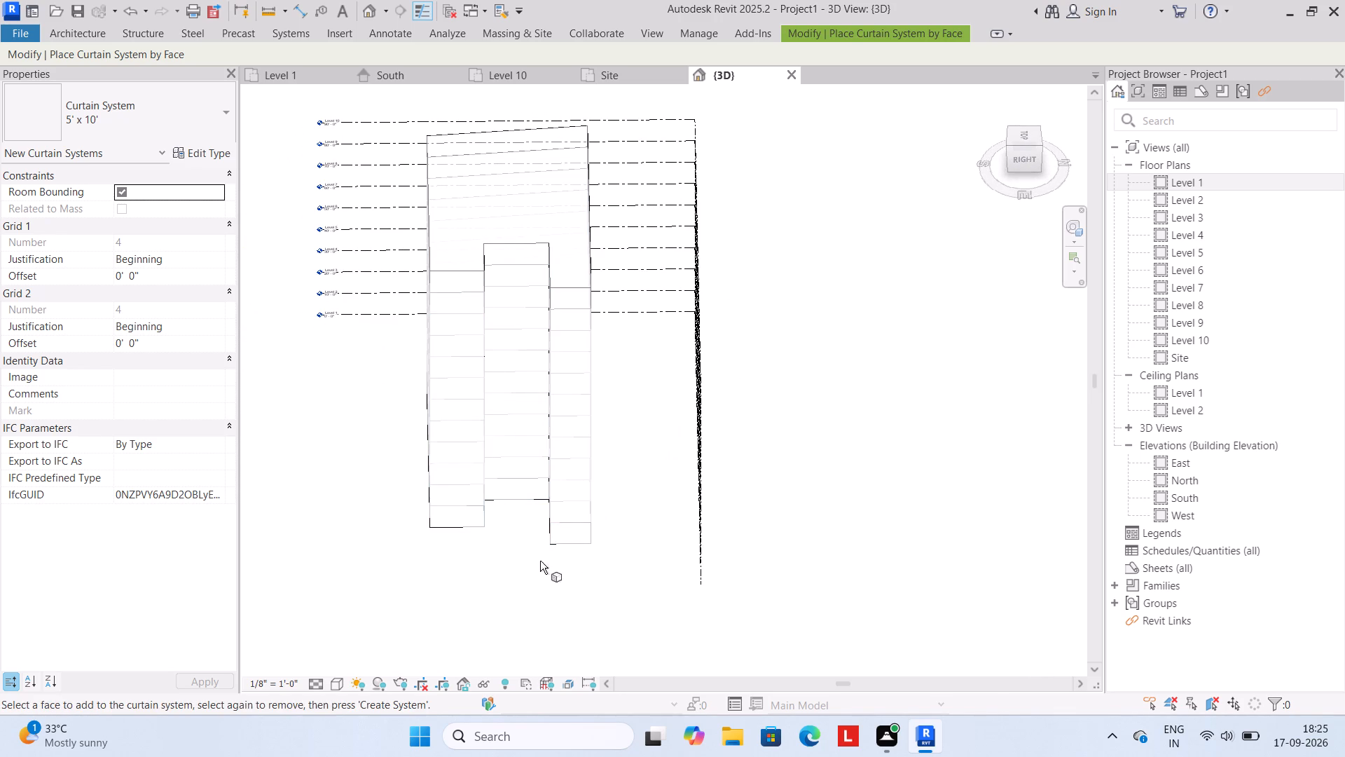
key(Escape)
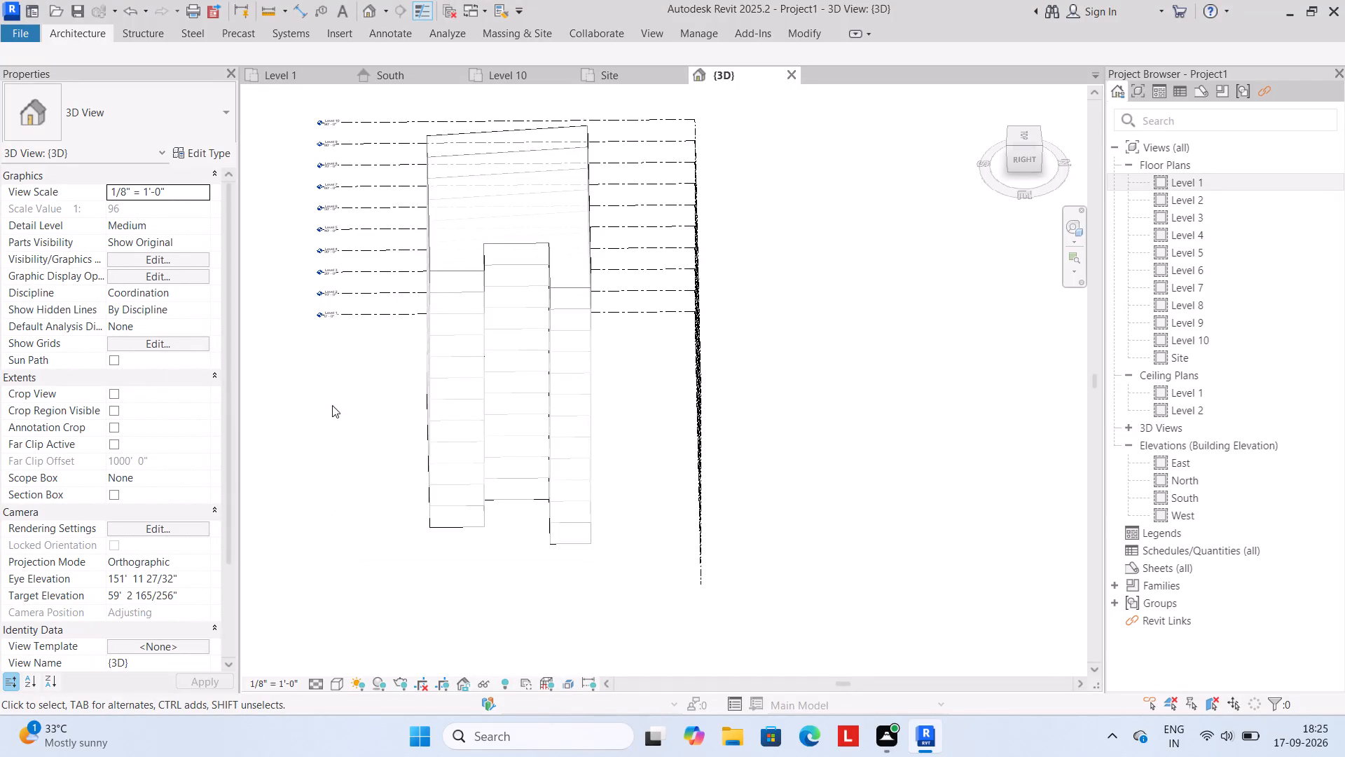
Return to the Site plan, check the mass outline, and close the 3D view.
scroll(425, 551, down, 6)
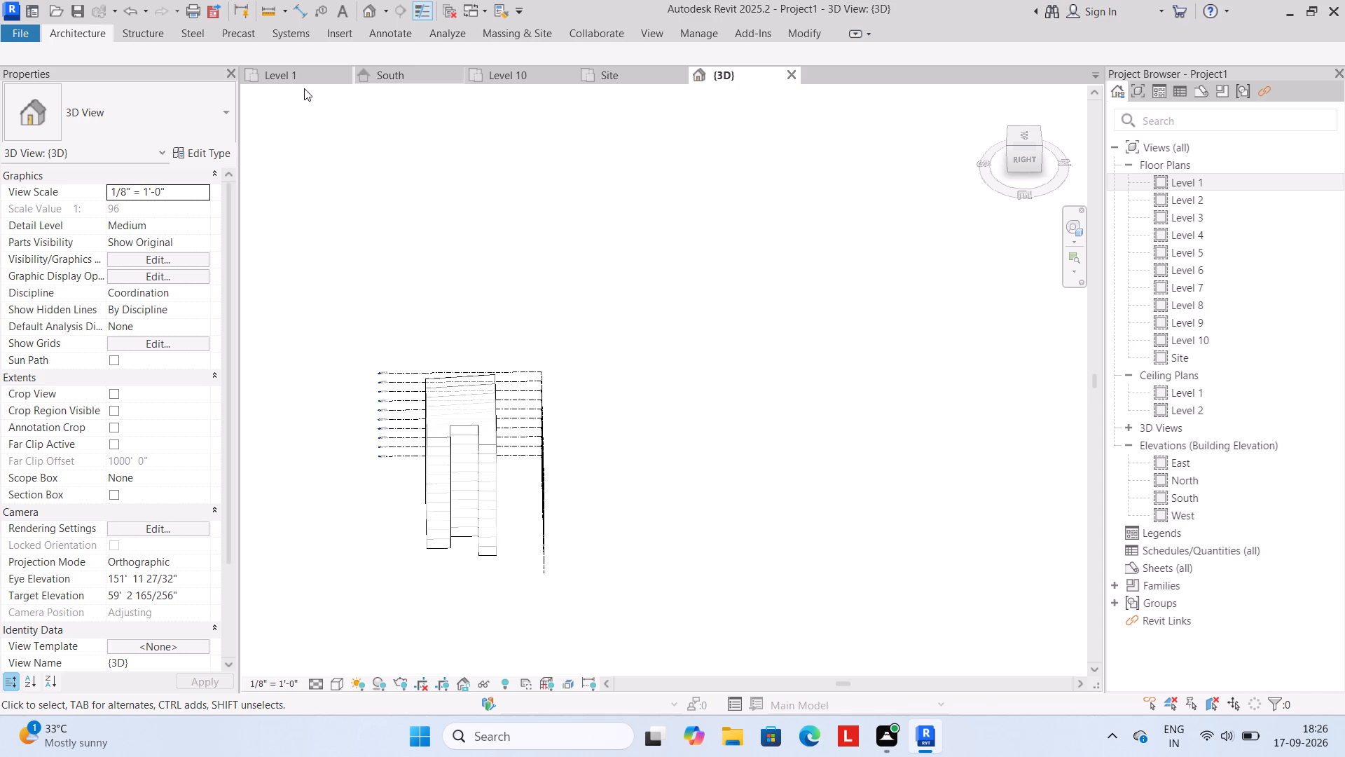
click(621, 81)
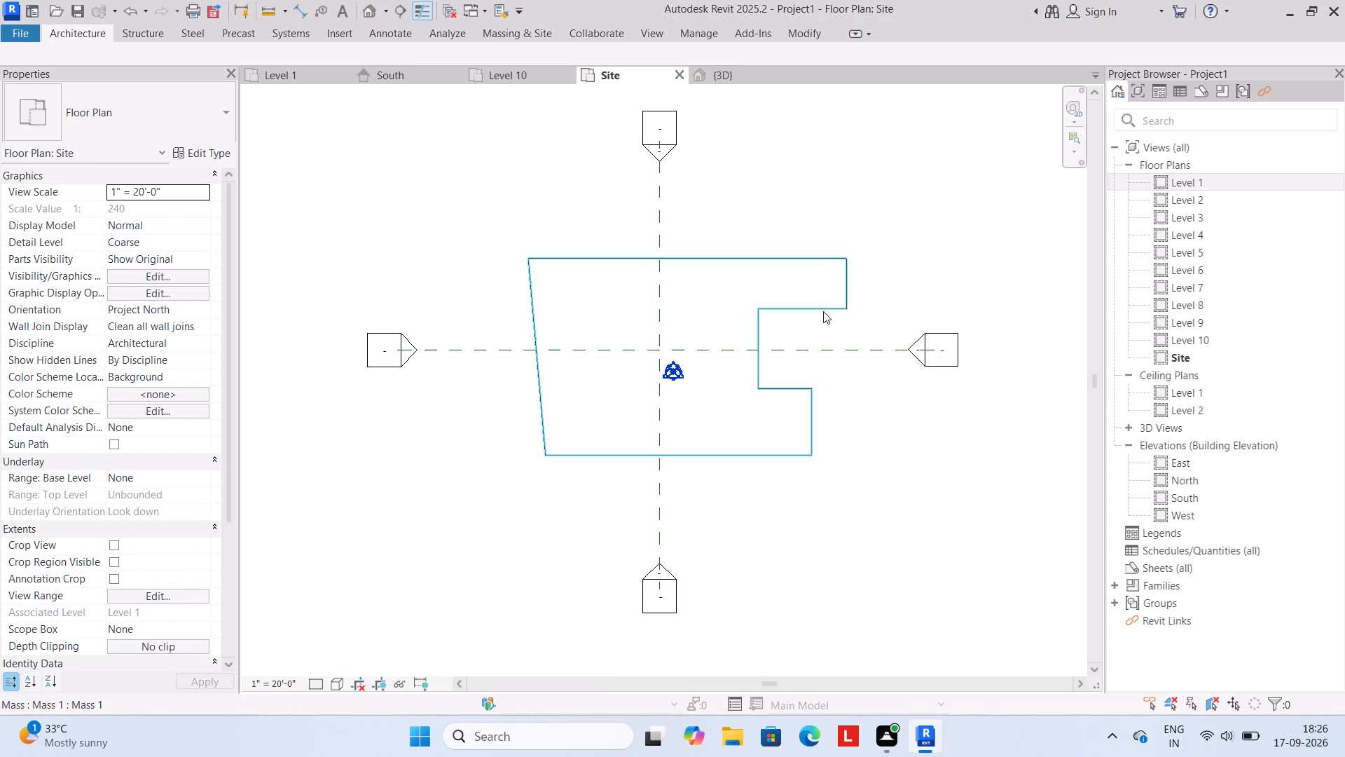
scroll(808, 295, up, 3)
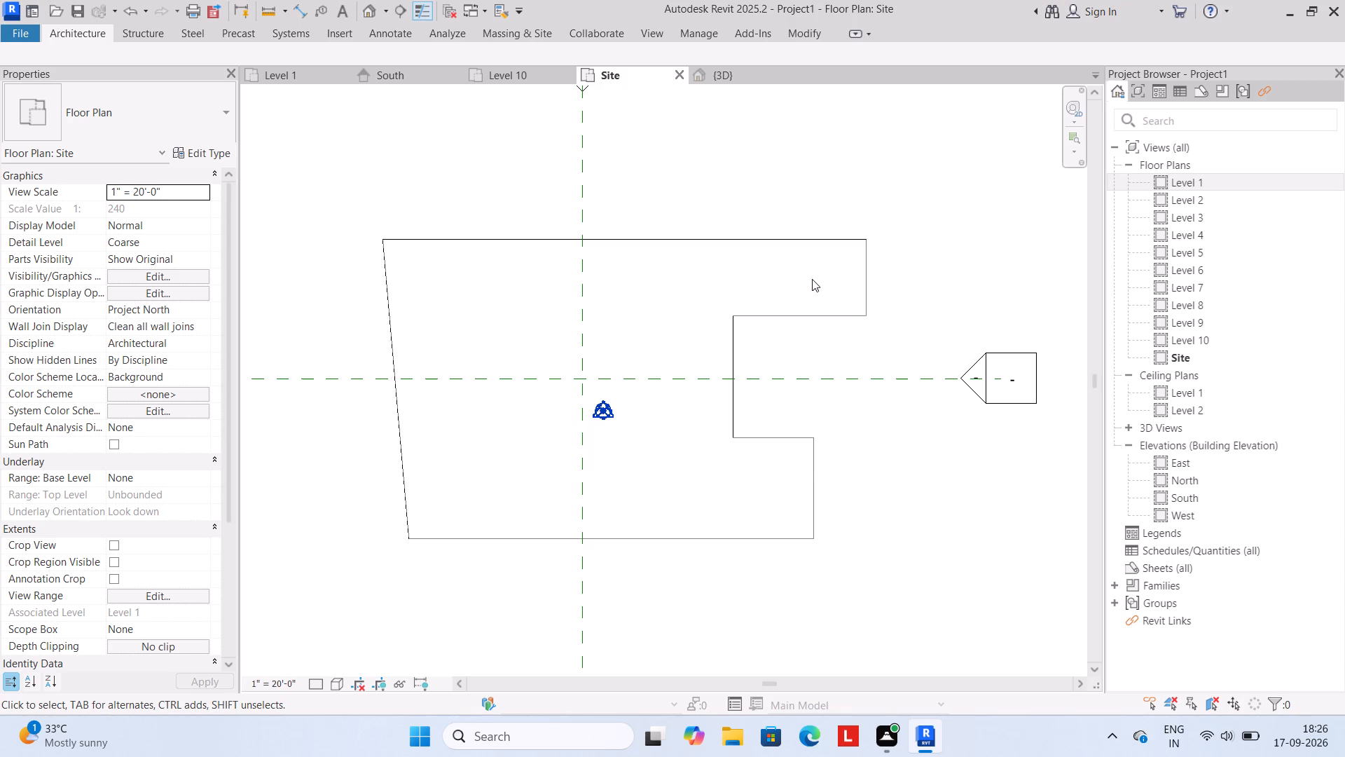
scroll(812, 279, down, 3)
middle_drag(812, 279, 630, 341)
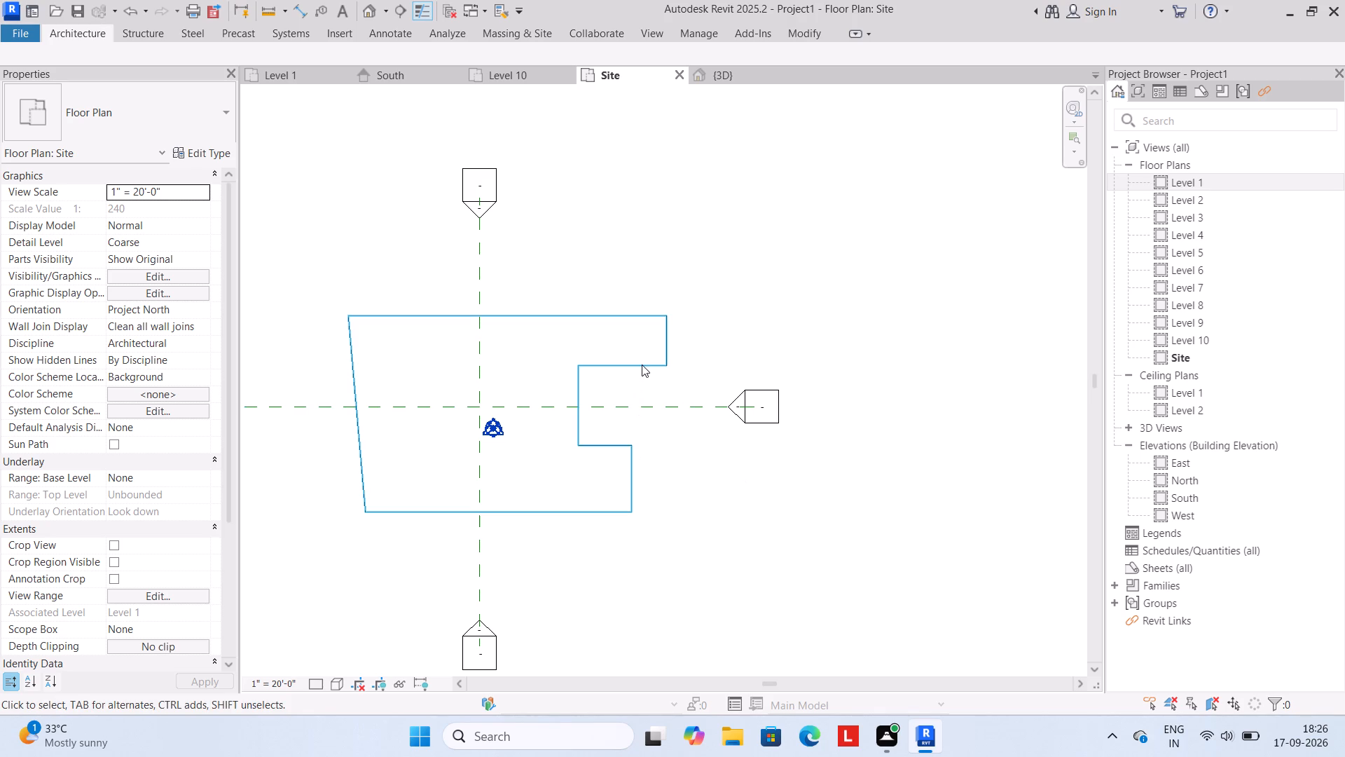
click(741, 68)
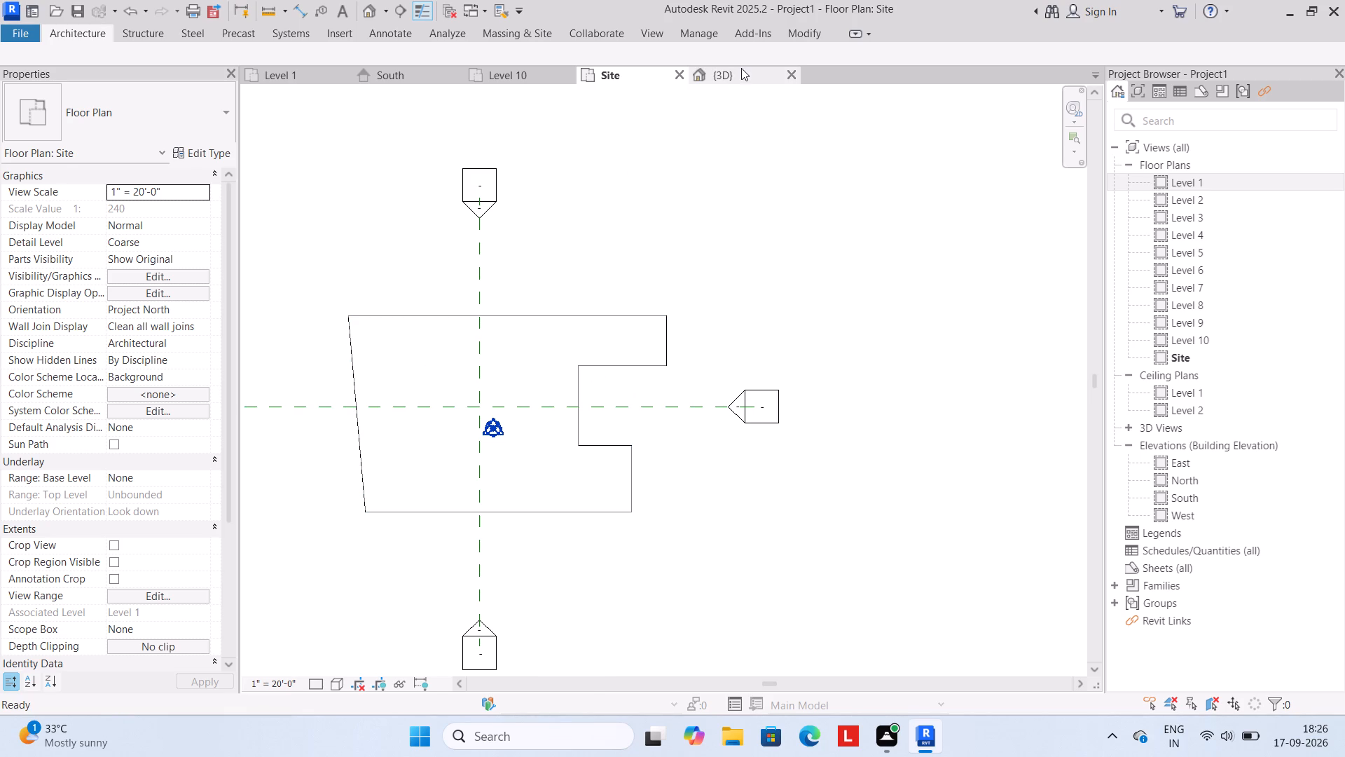
click(790, 74)
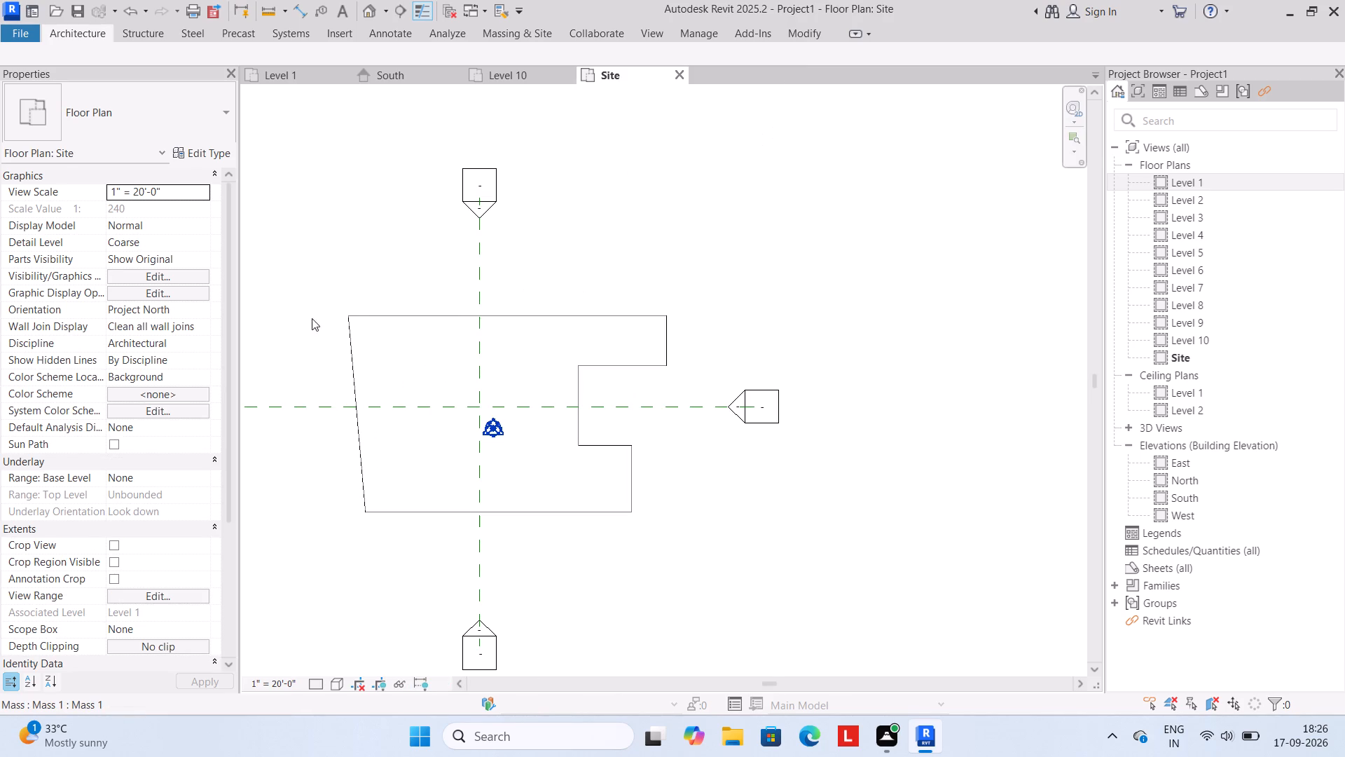
Select the notched mass in the Site plan and open it for in-place editing.
click(324, 266)
drag(336, 265, 715, 608)
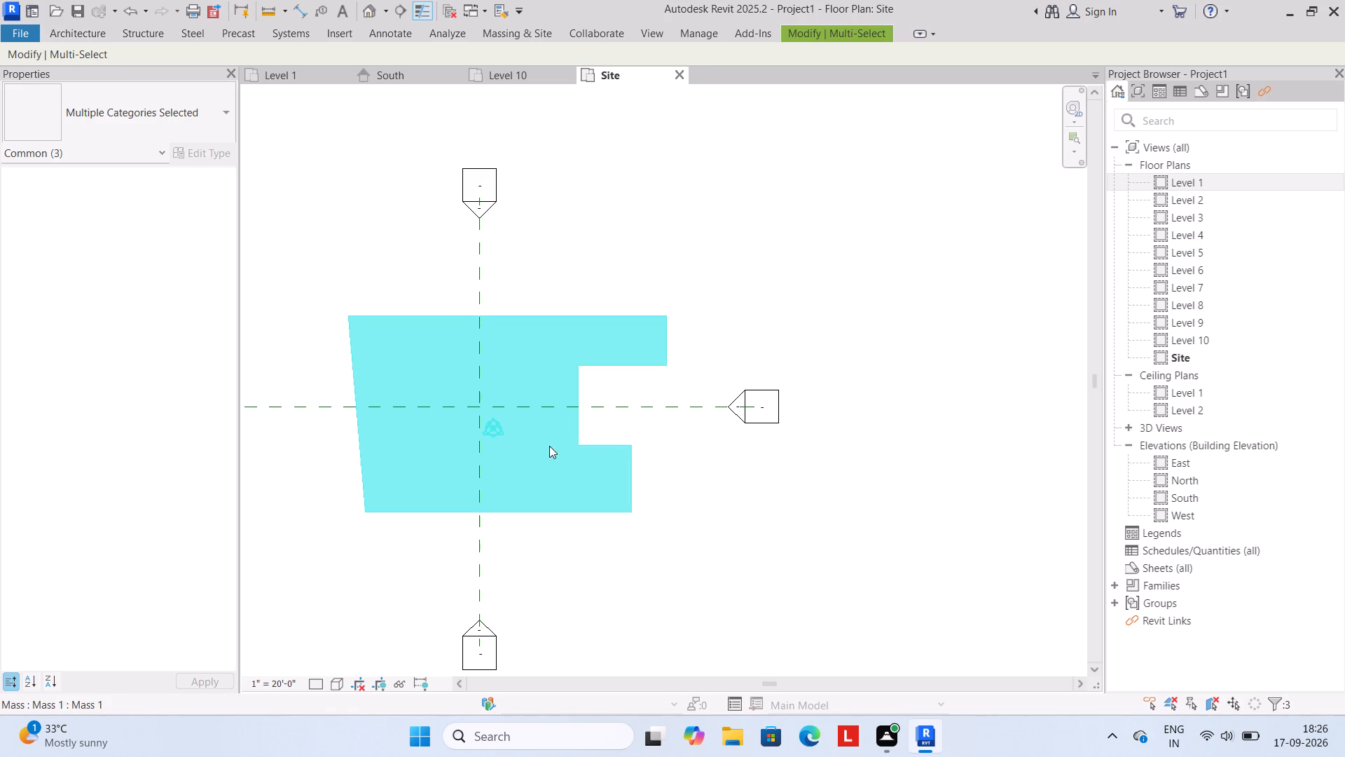
click(812, 27)
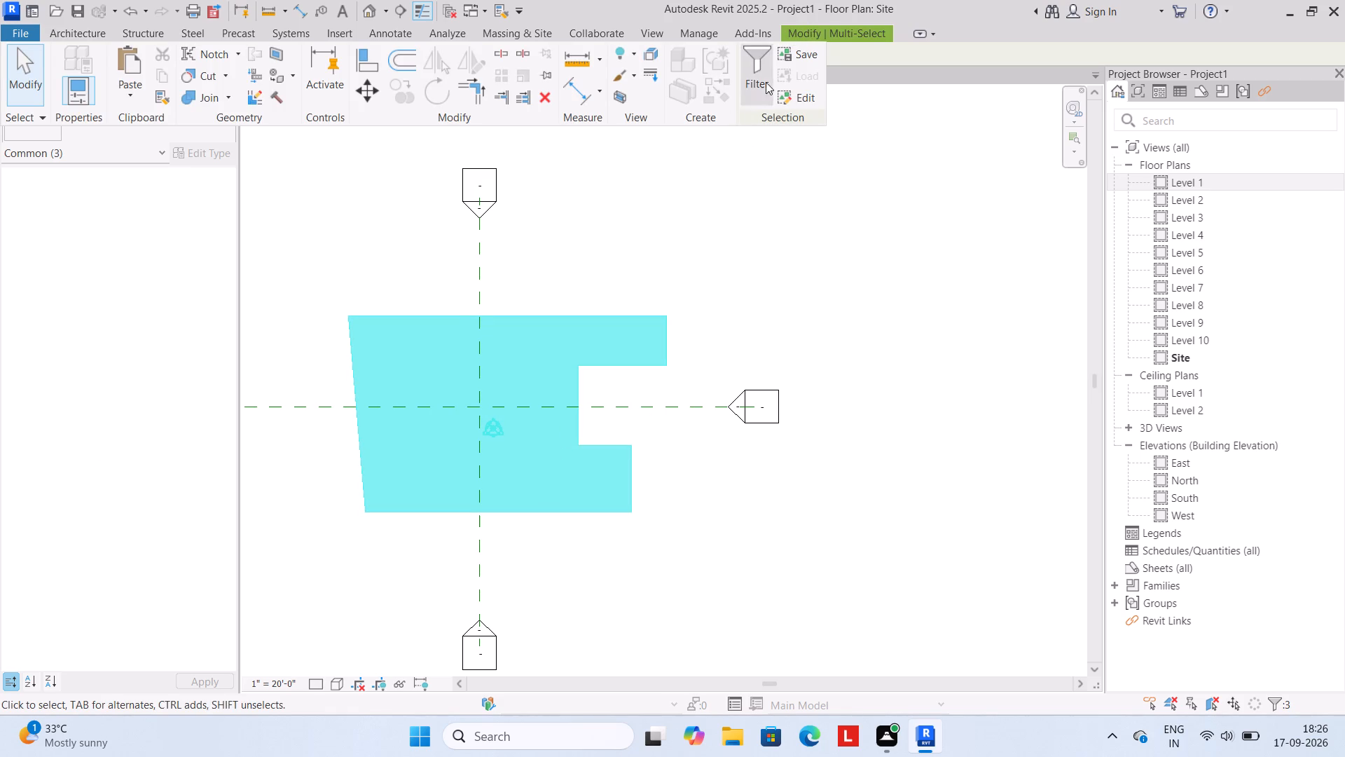
click(812, 22)
click(846, 26)
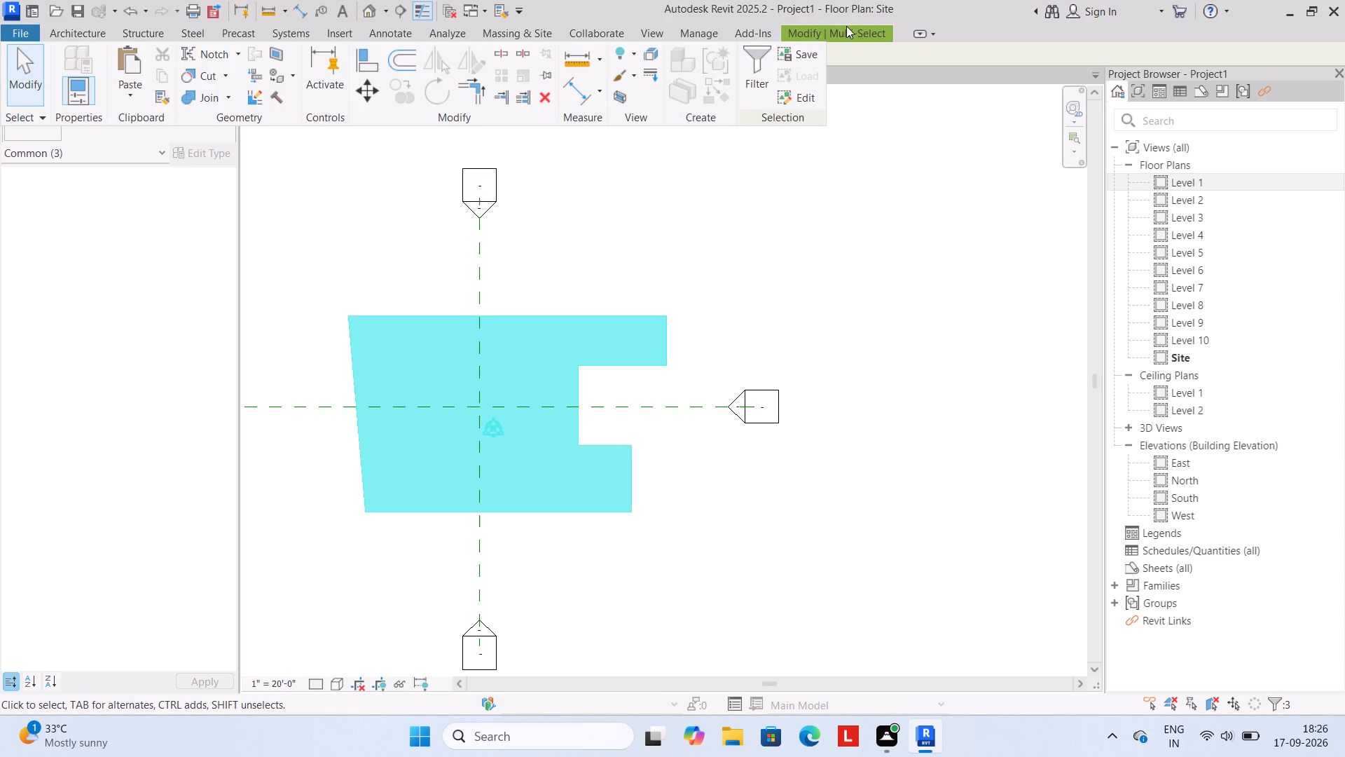
double_click(848, 29)
click(848, 32)
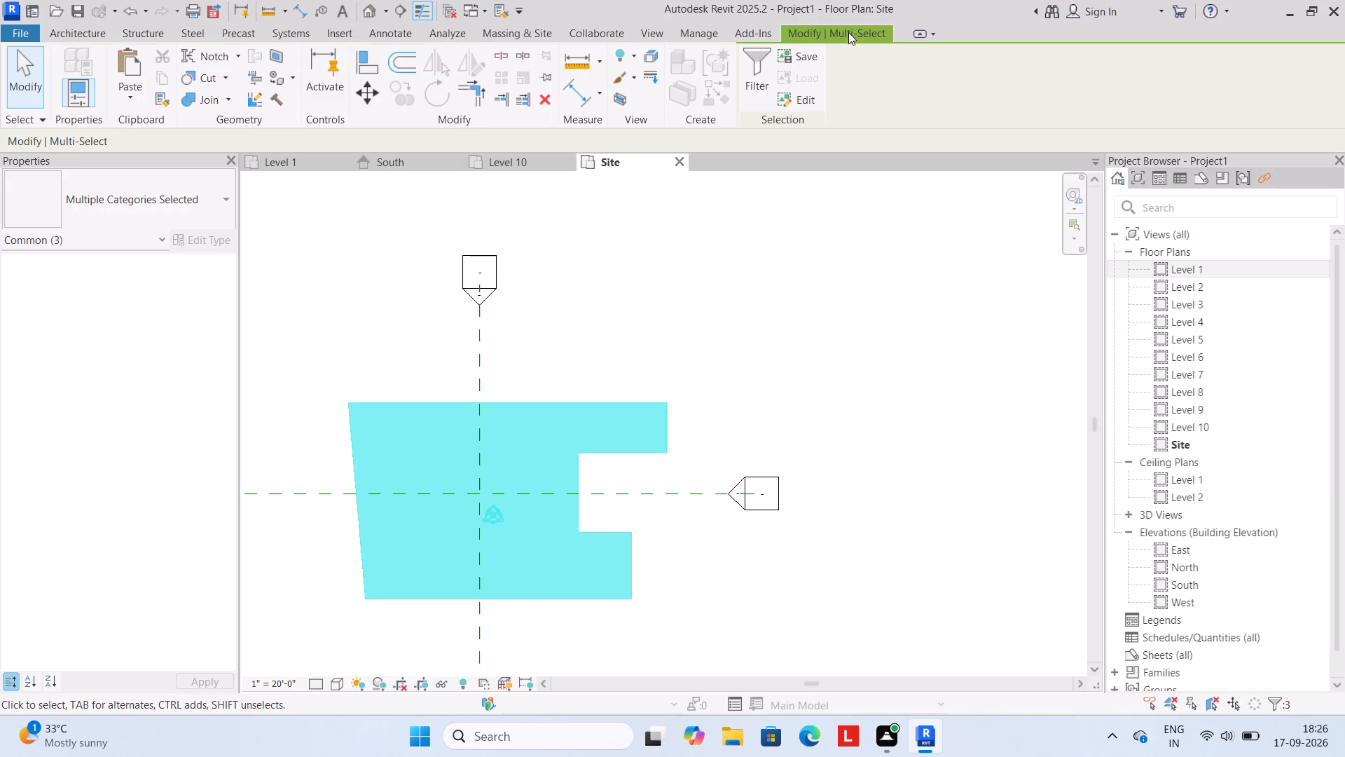
click(581, 547)
click(562, 575)
click(627, 550)
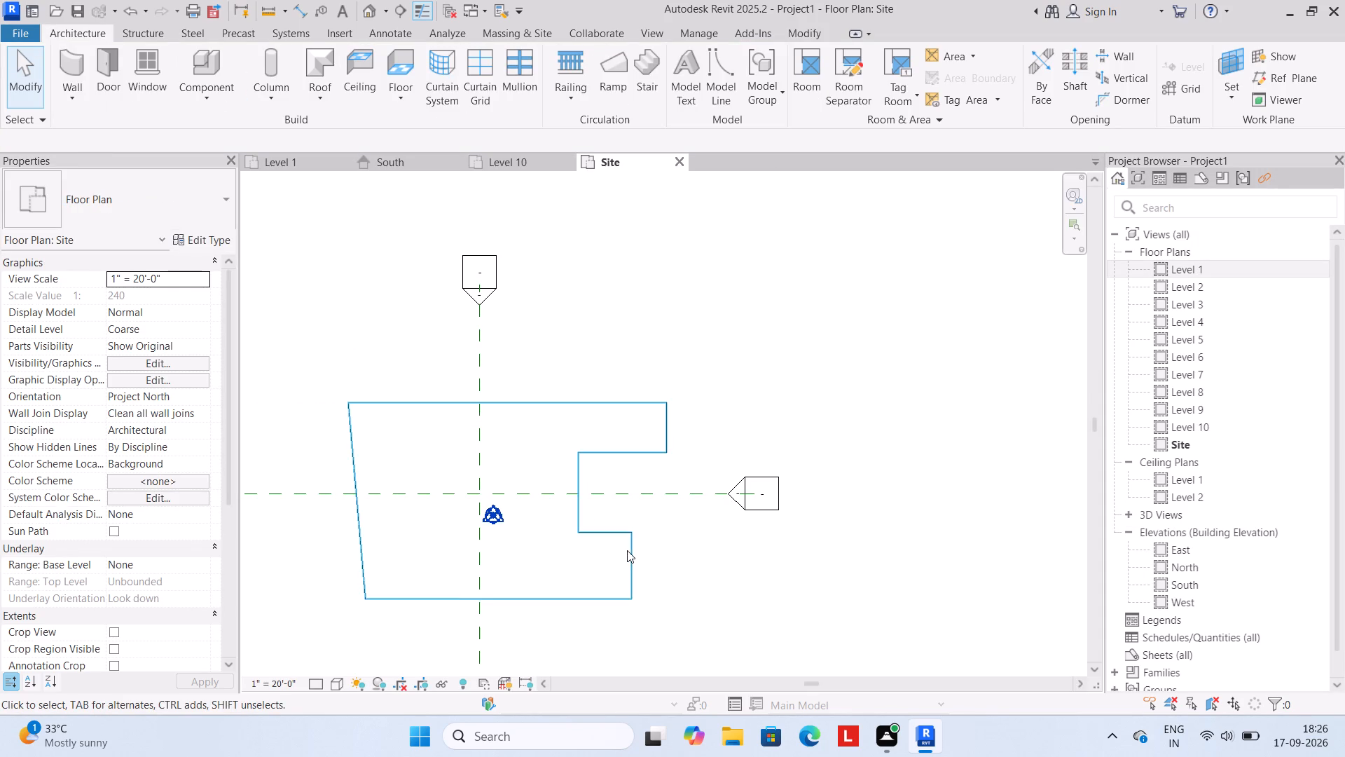
click(756, 83)
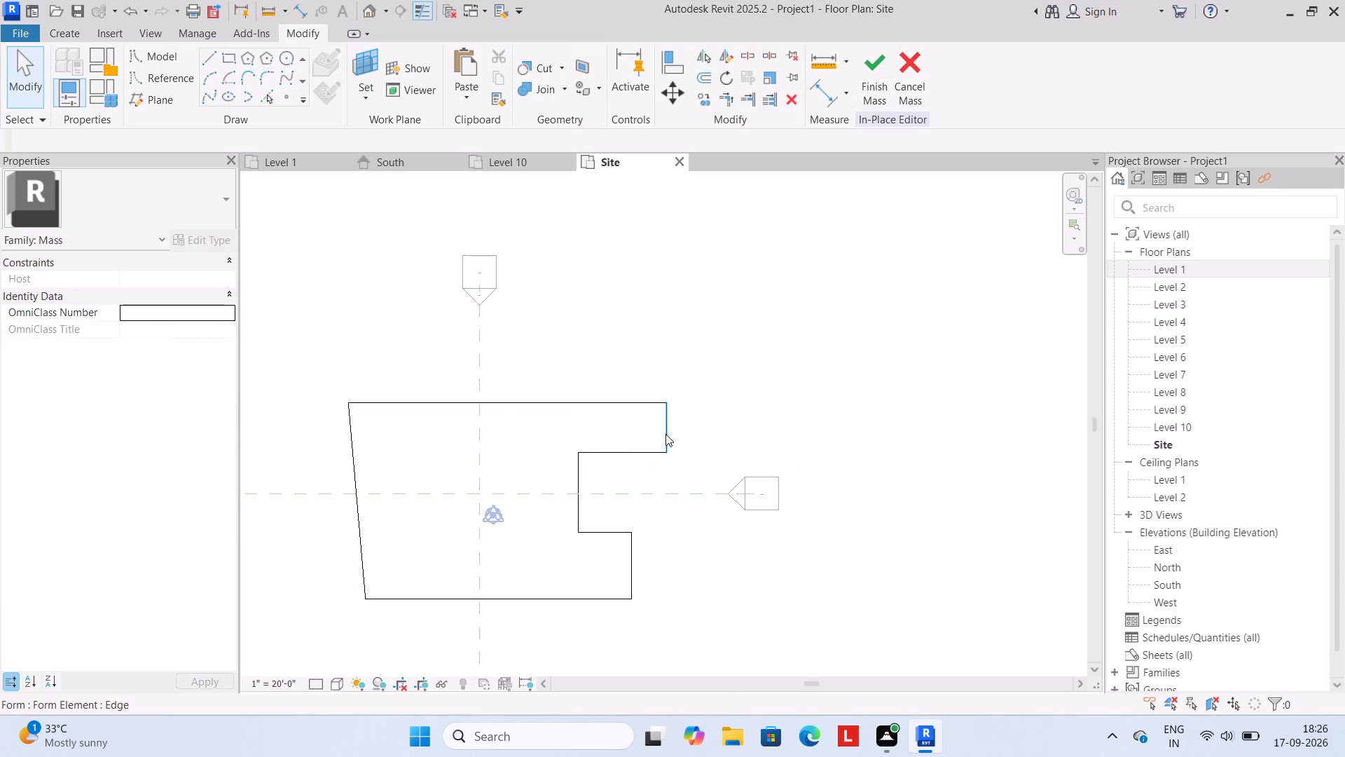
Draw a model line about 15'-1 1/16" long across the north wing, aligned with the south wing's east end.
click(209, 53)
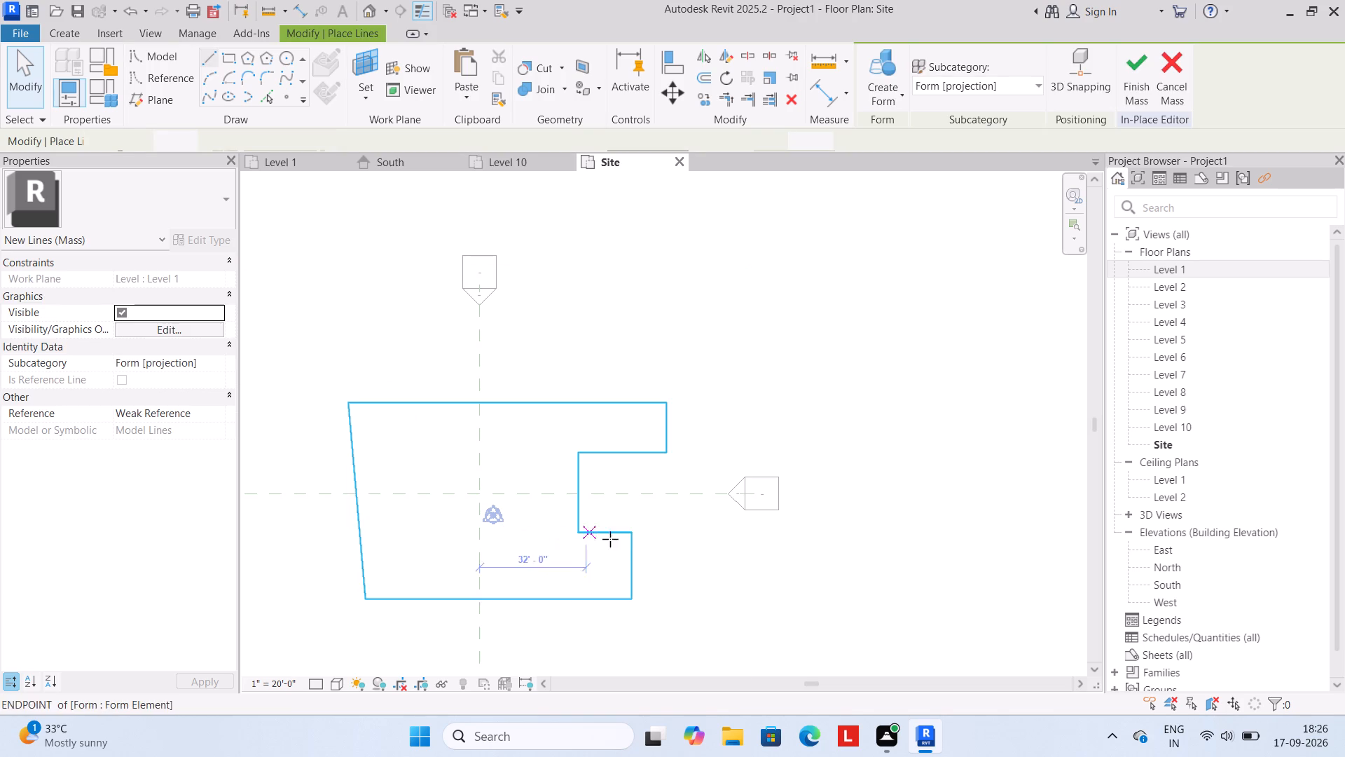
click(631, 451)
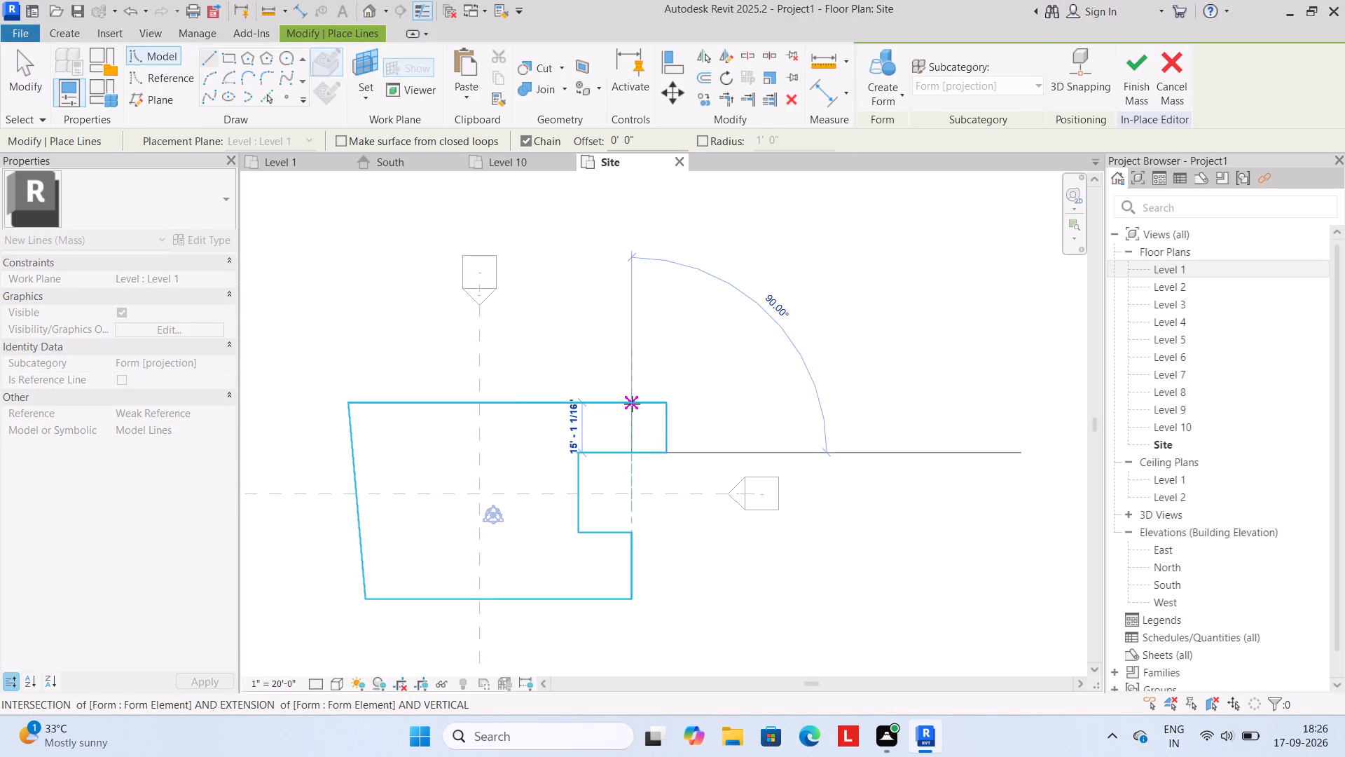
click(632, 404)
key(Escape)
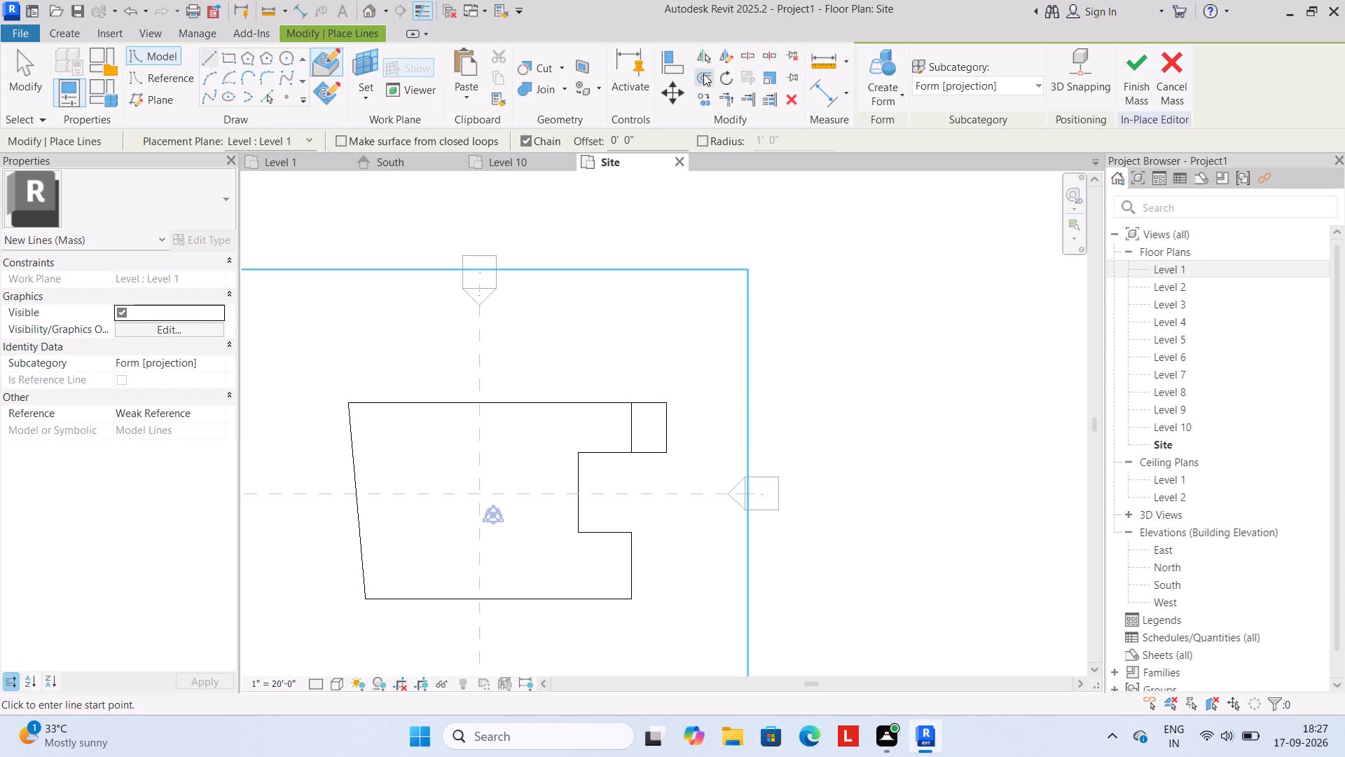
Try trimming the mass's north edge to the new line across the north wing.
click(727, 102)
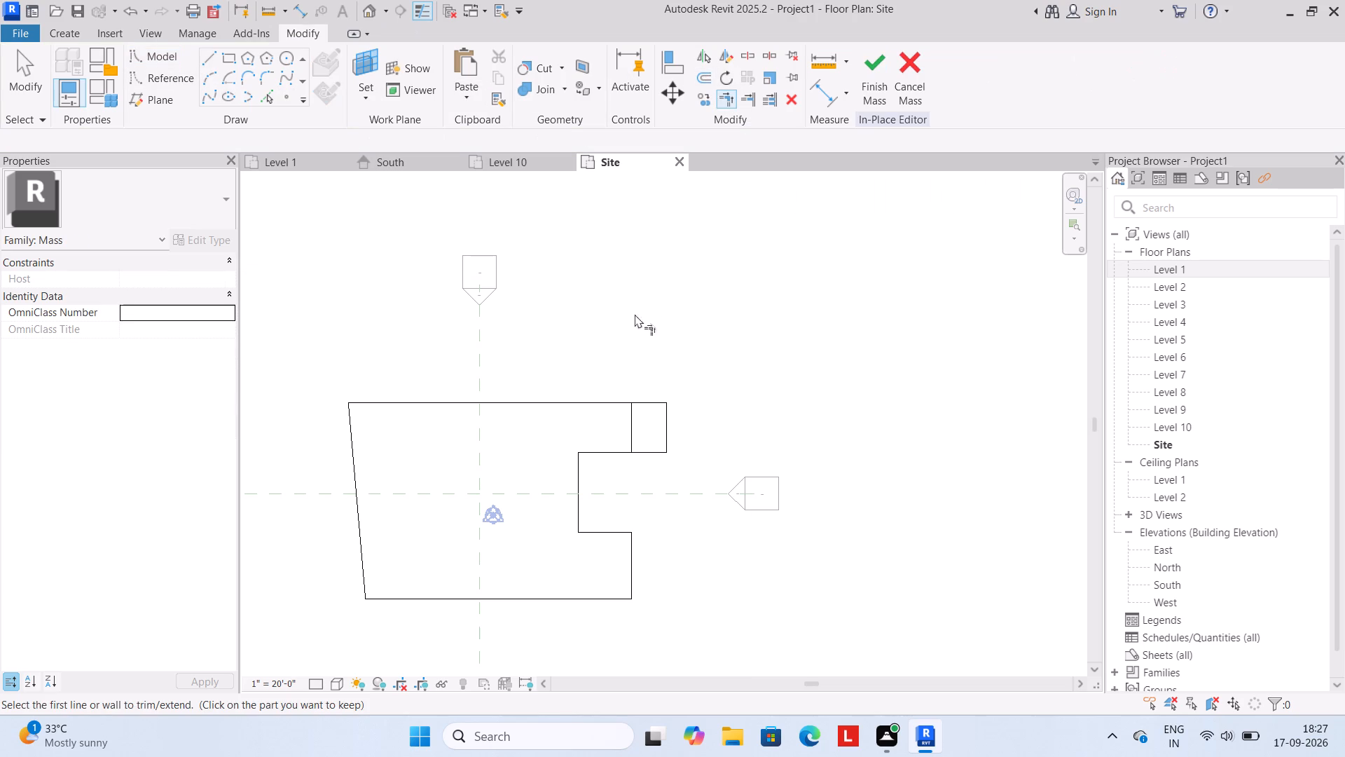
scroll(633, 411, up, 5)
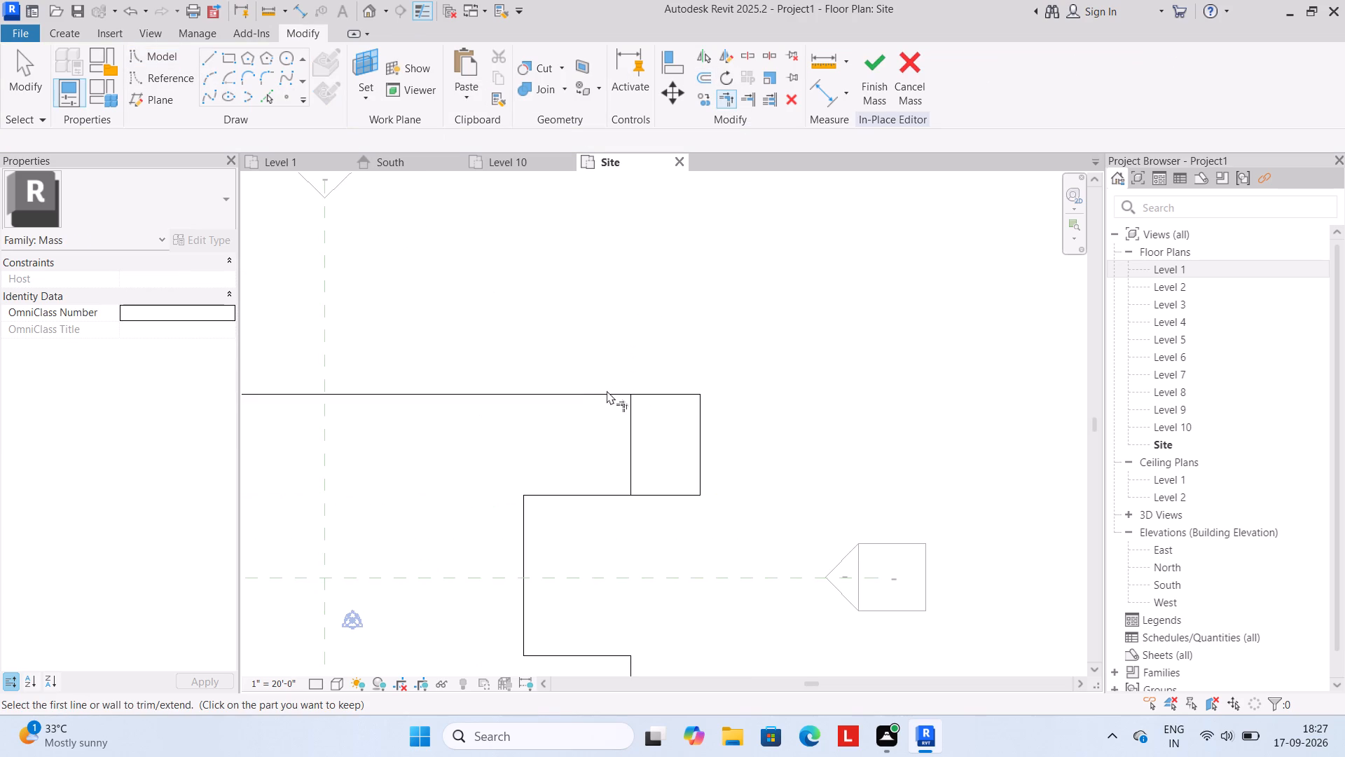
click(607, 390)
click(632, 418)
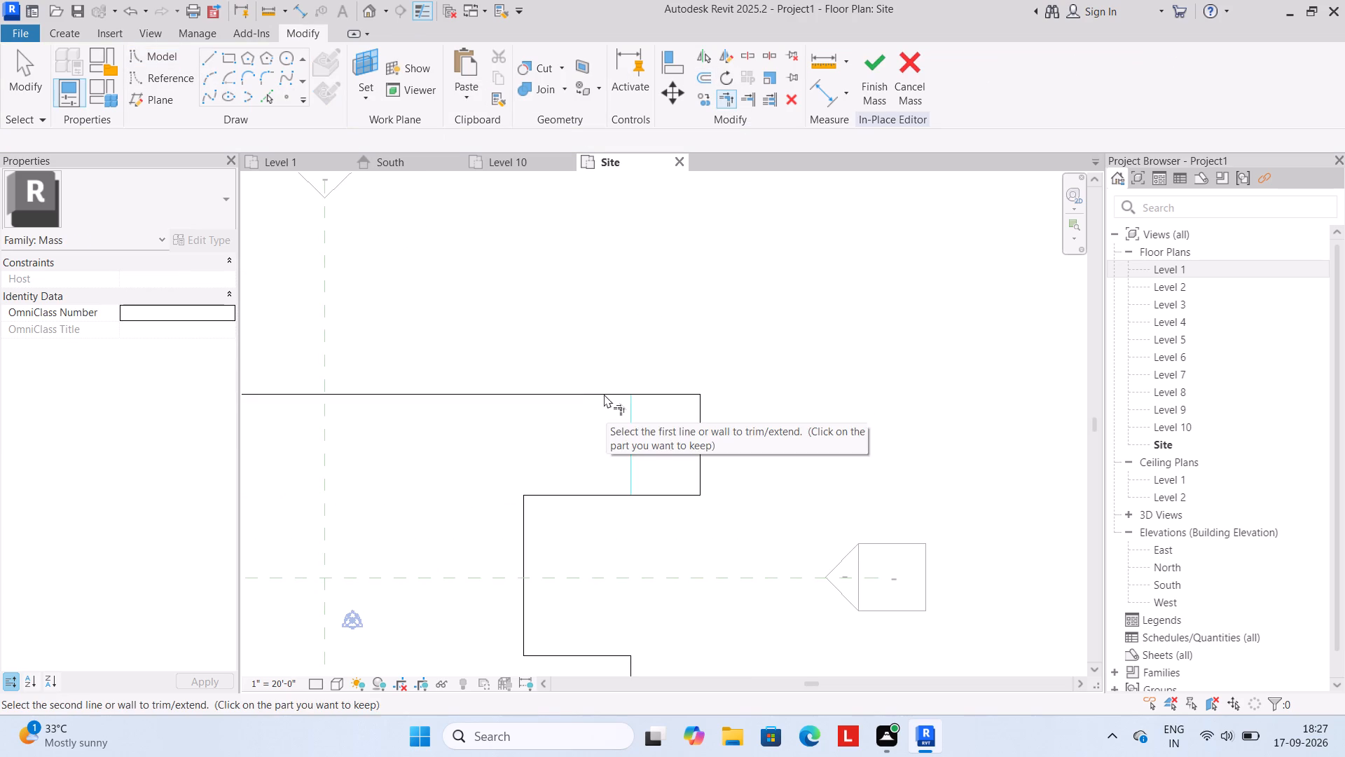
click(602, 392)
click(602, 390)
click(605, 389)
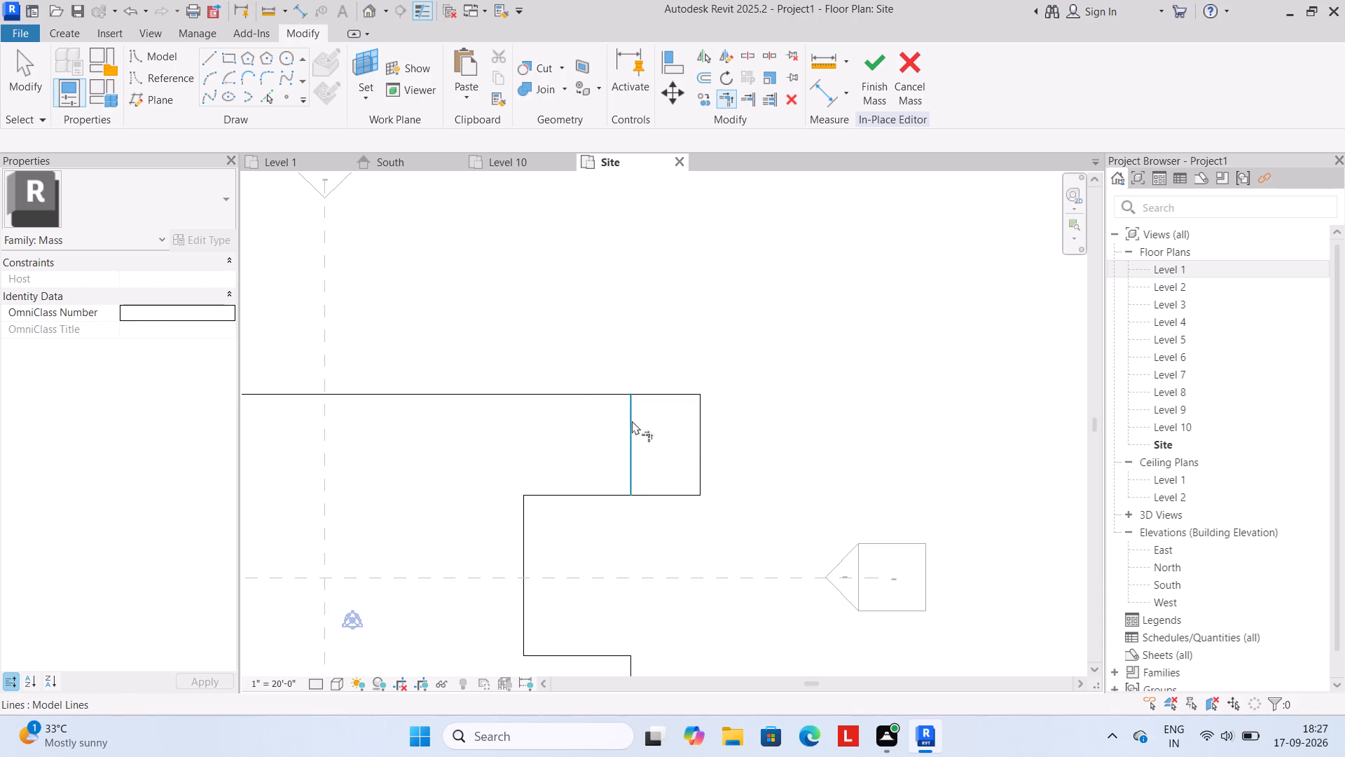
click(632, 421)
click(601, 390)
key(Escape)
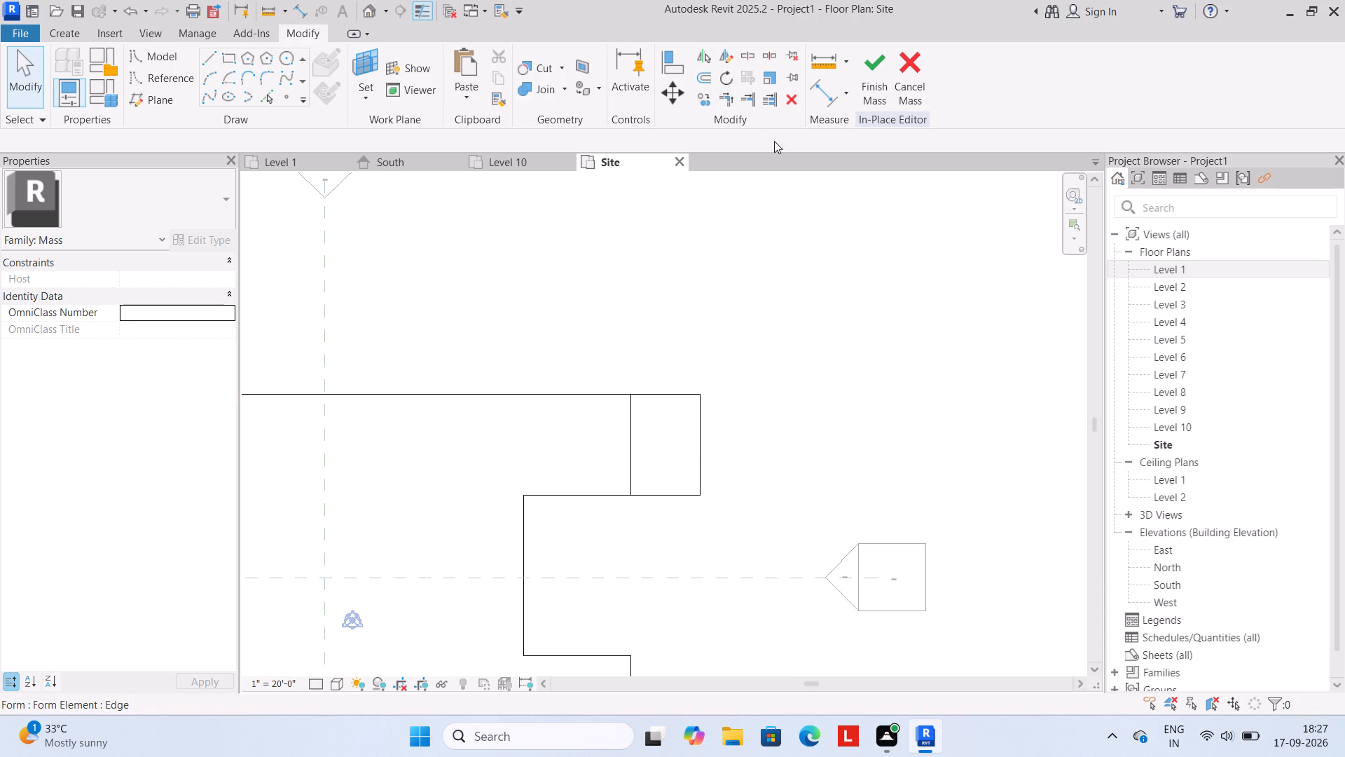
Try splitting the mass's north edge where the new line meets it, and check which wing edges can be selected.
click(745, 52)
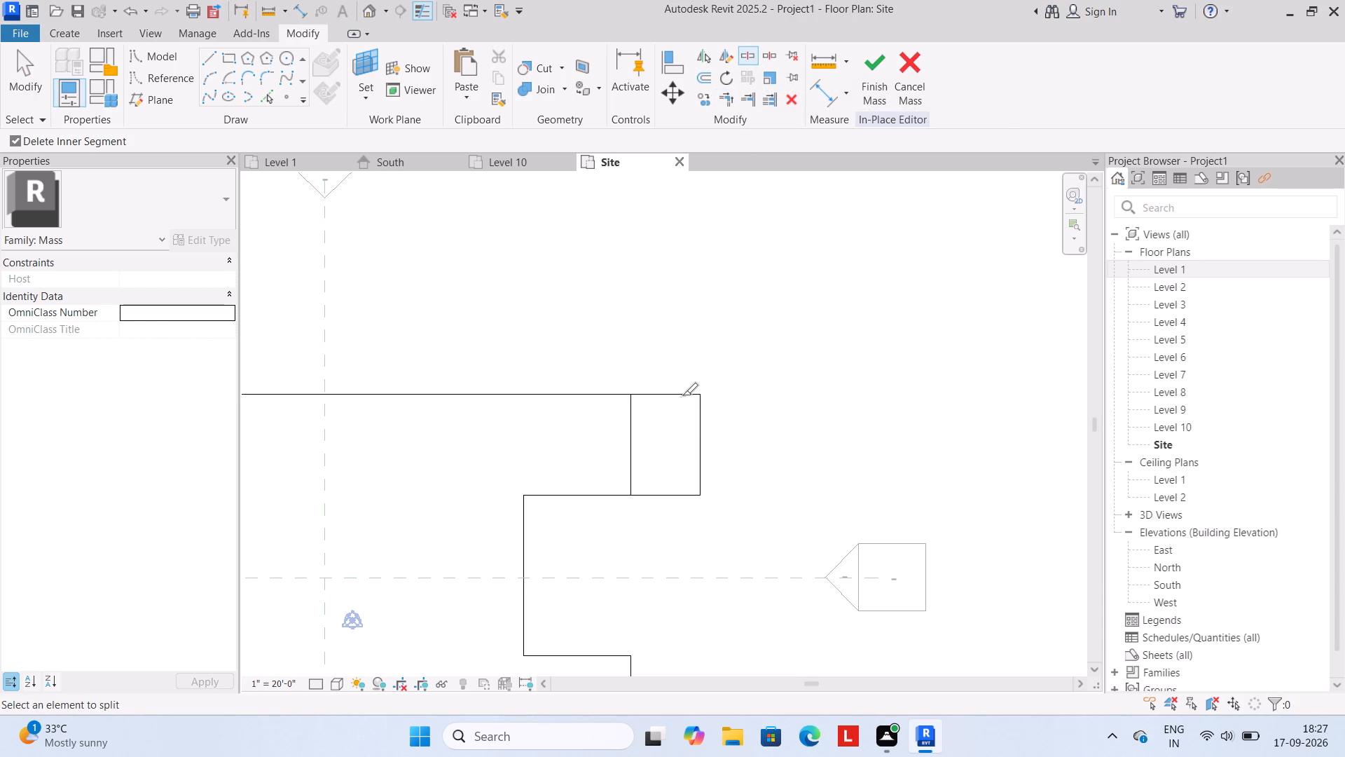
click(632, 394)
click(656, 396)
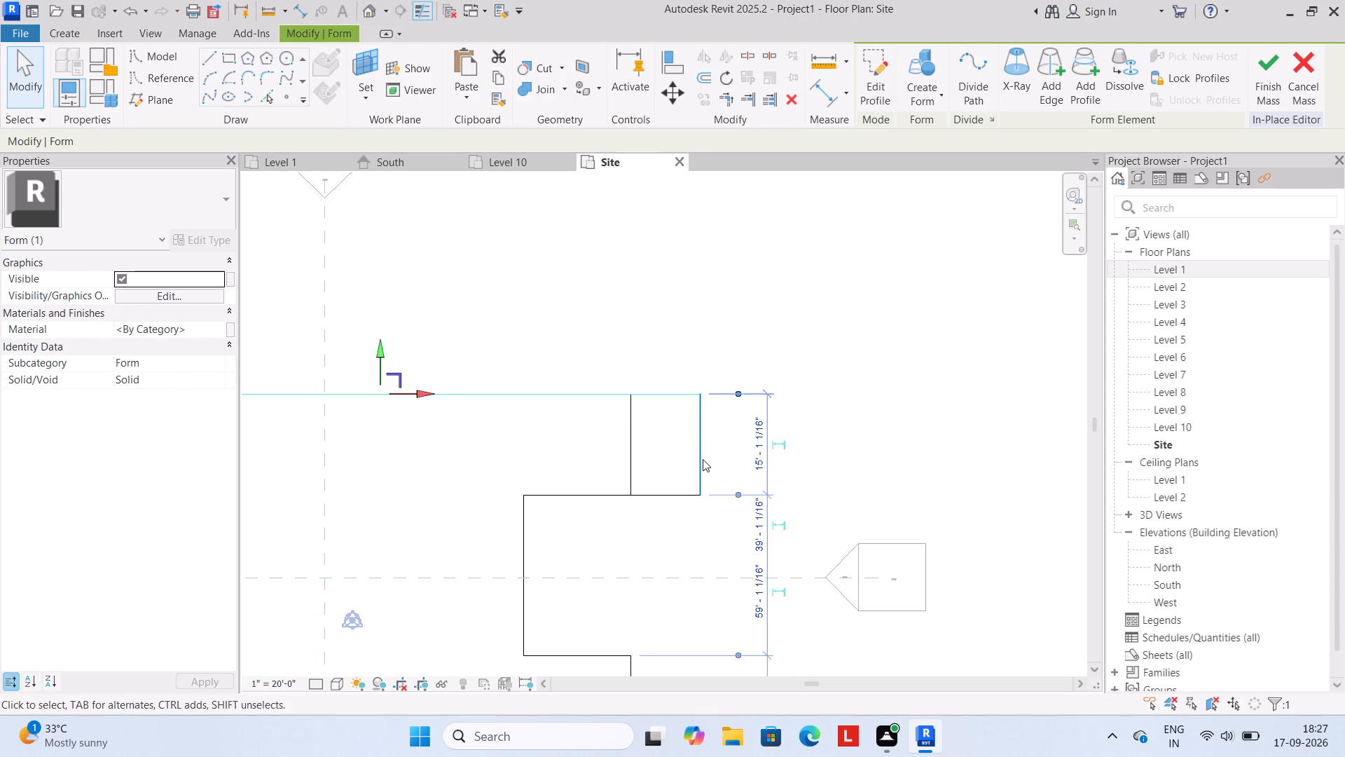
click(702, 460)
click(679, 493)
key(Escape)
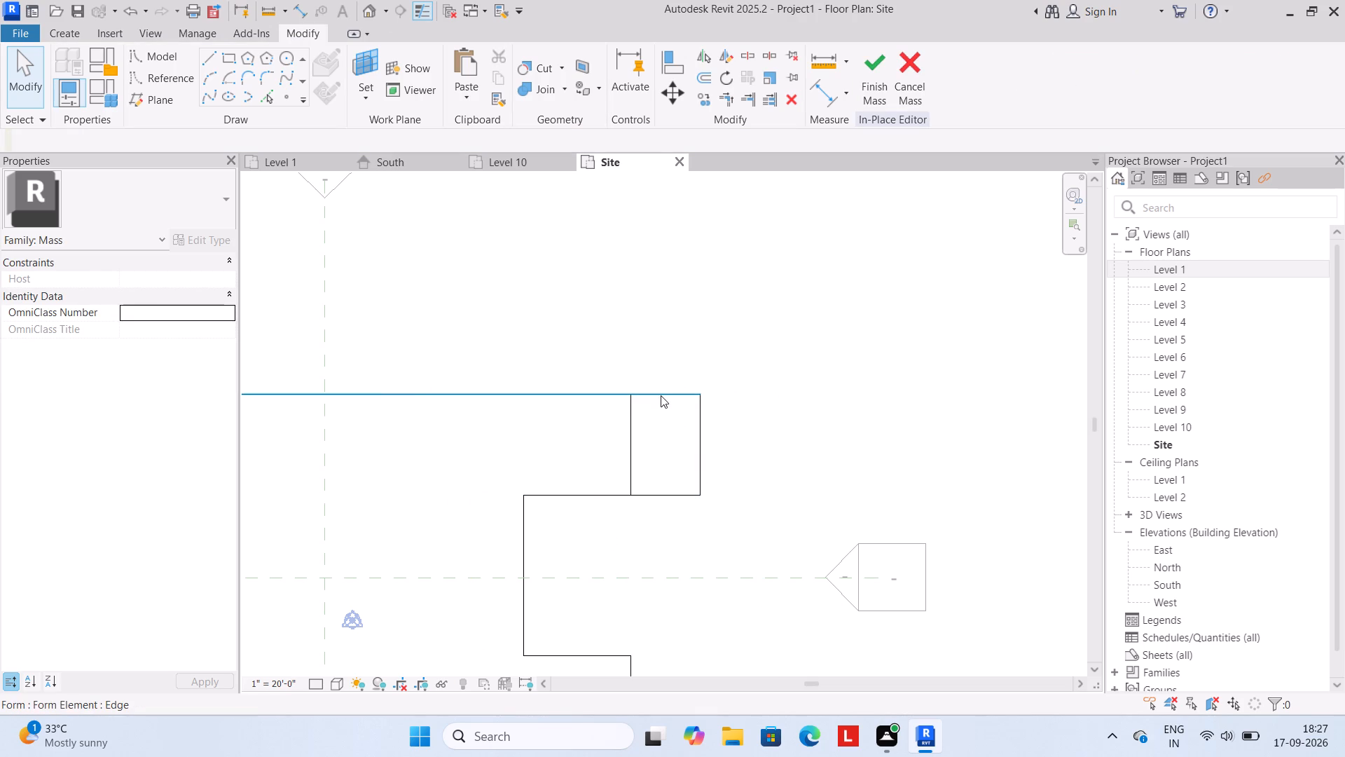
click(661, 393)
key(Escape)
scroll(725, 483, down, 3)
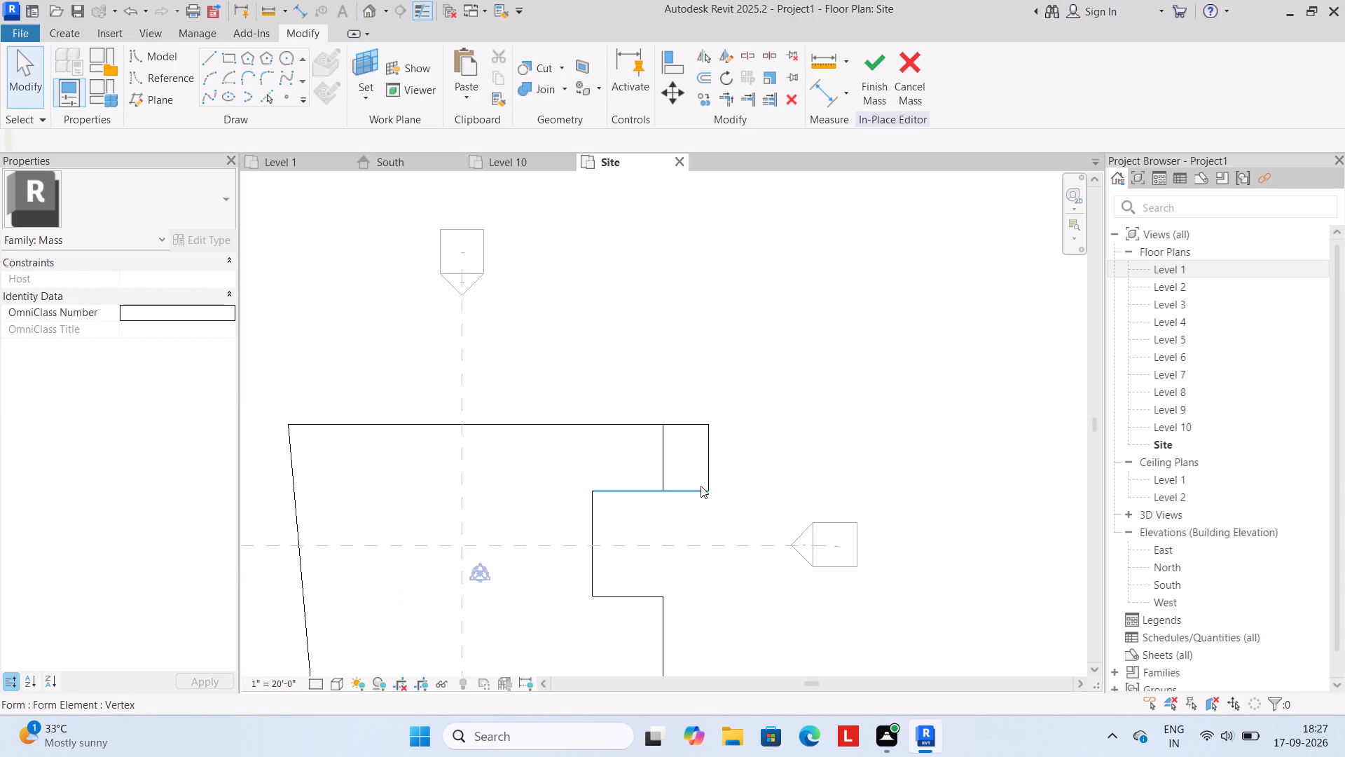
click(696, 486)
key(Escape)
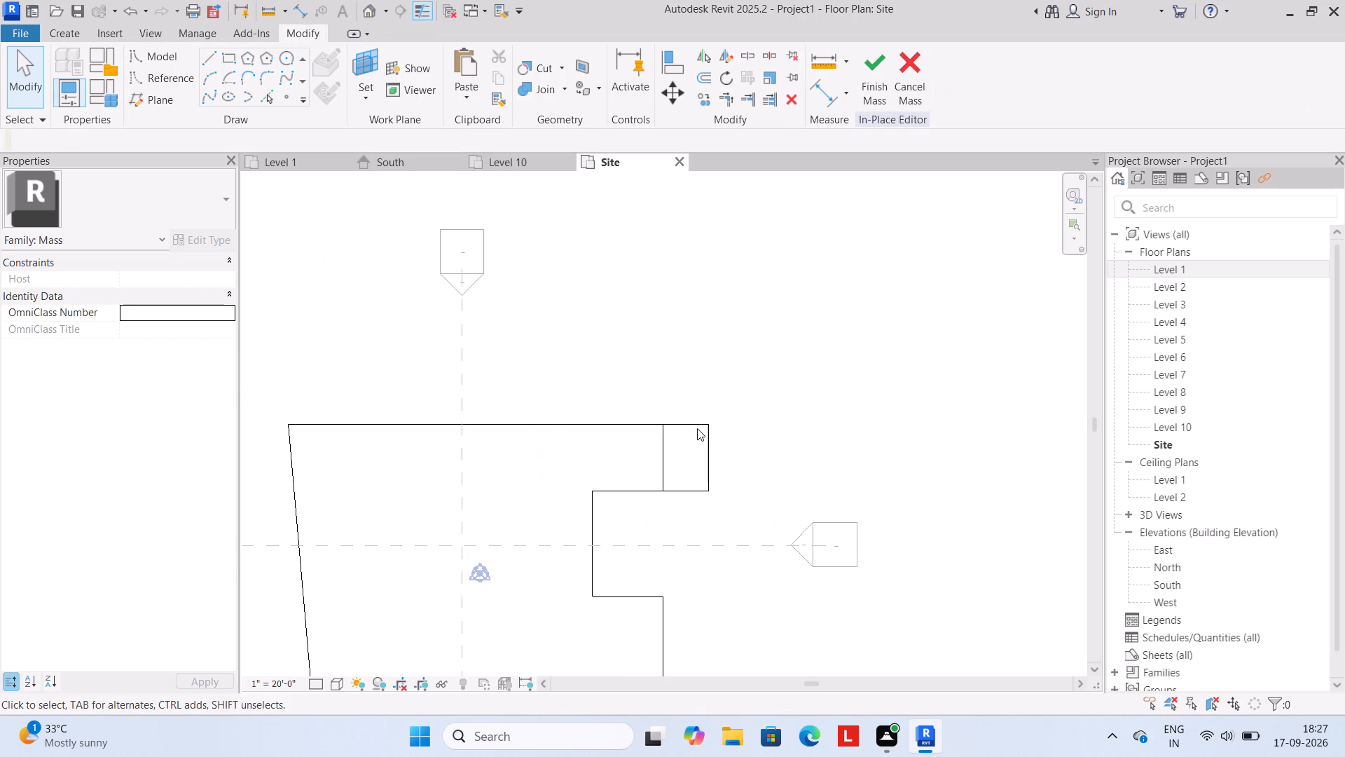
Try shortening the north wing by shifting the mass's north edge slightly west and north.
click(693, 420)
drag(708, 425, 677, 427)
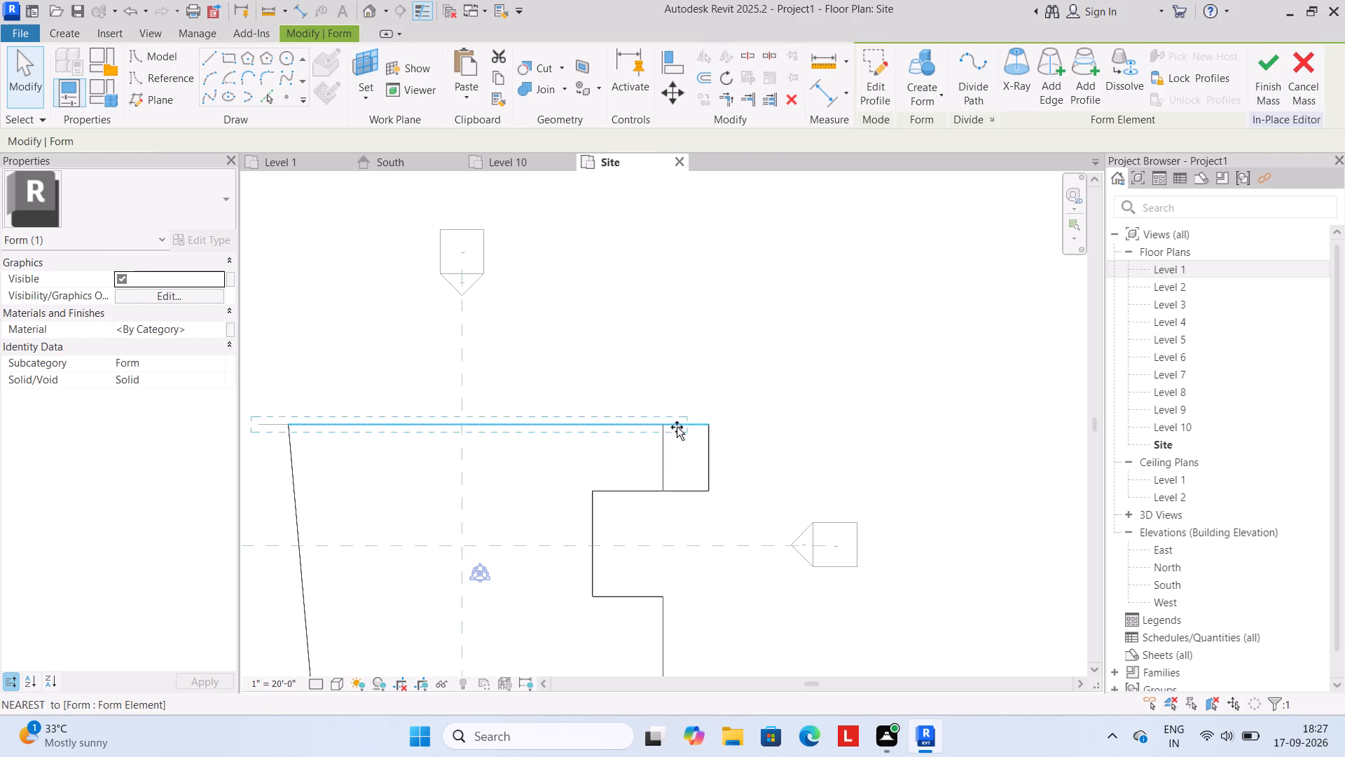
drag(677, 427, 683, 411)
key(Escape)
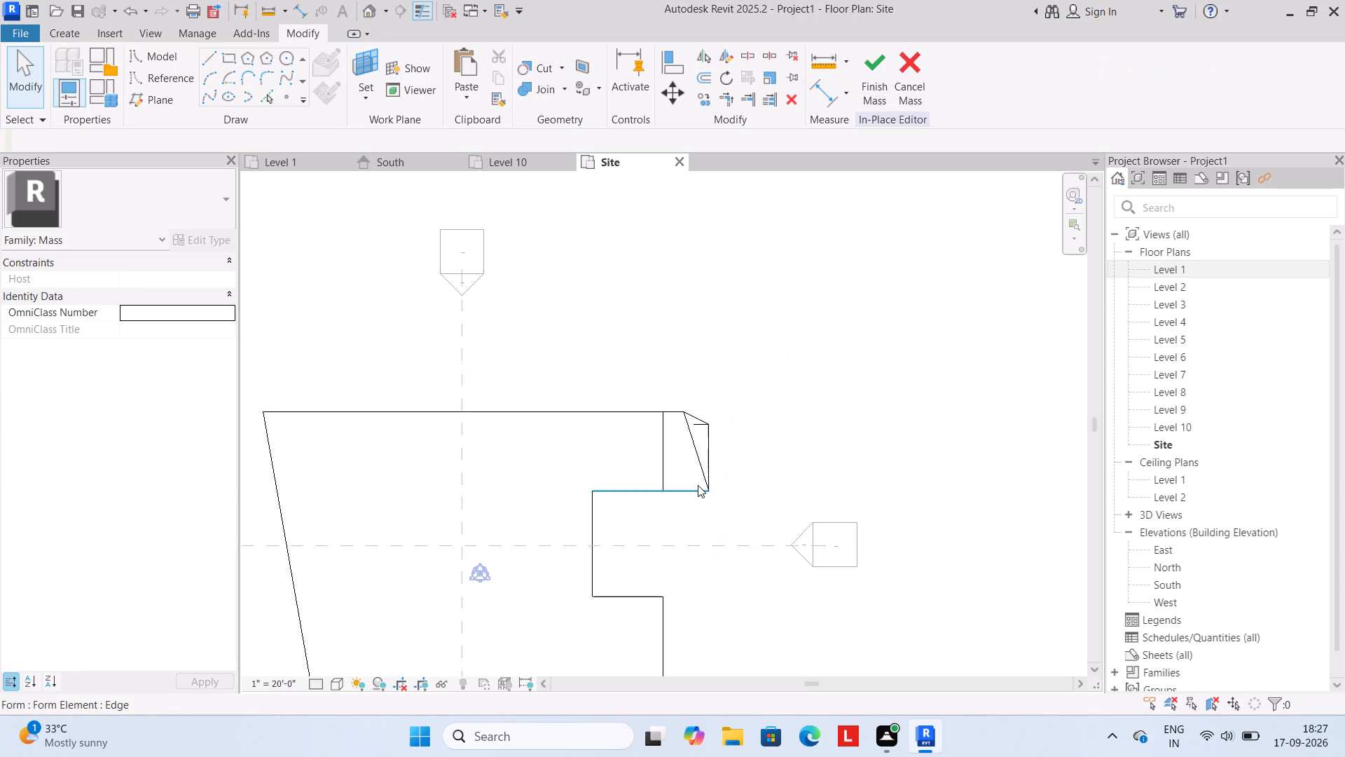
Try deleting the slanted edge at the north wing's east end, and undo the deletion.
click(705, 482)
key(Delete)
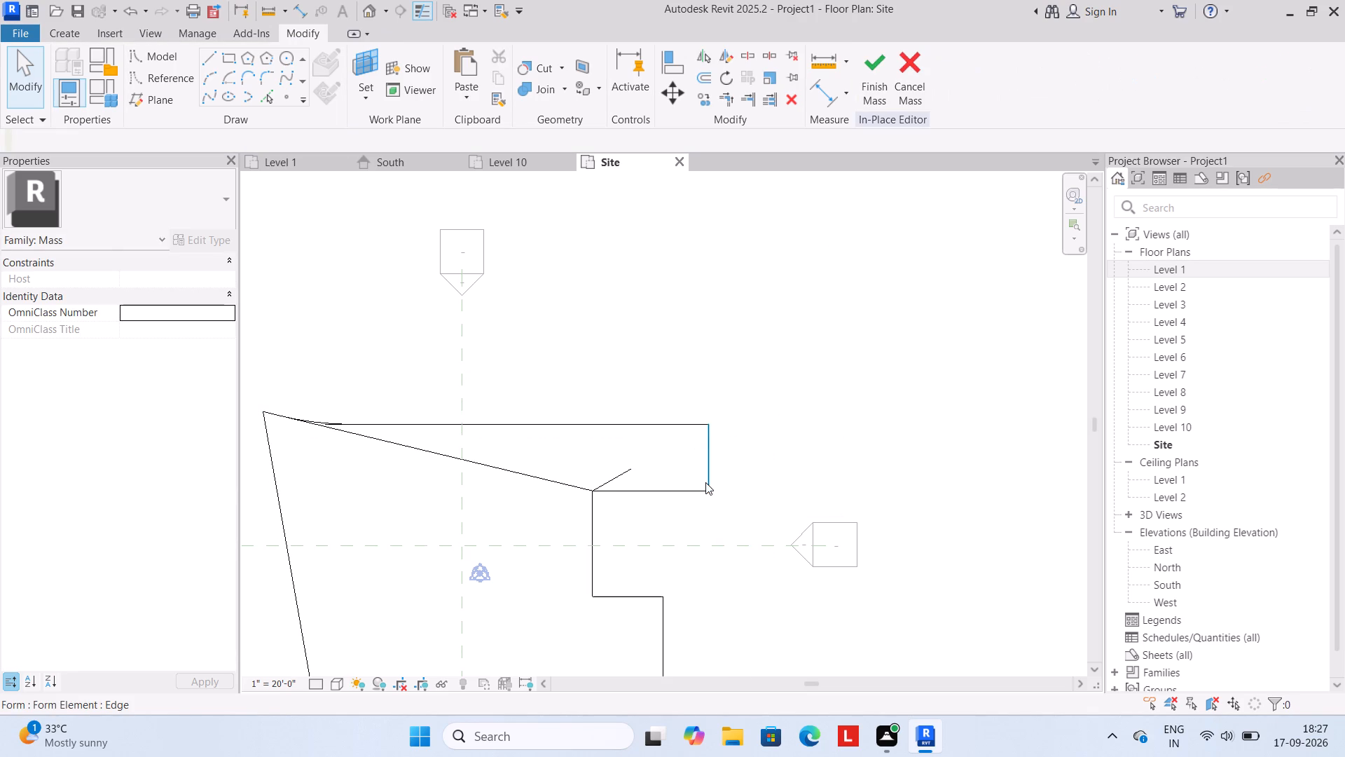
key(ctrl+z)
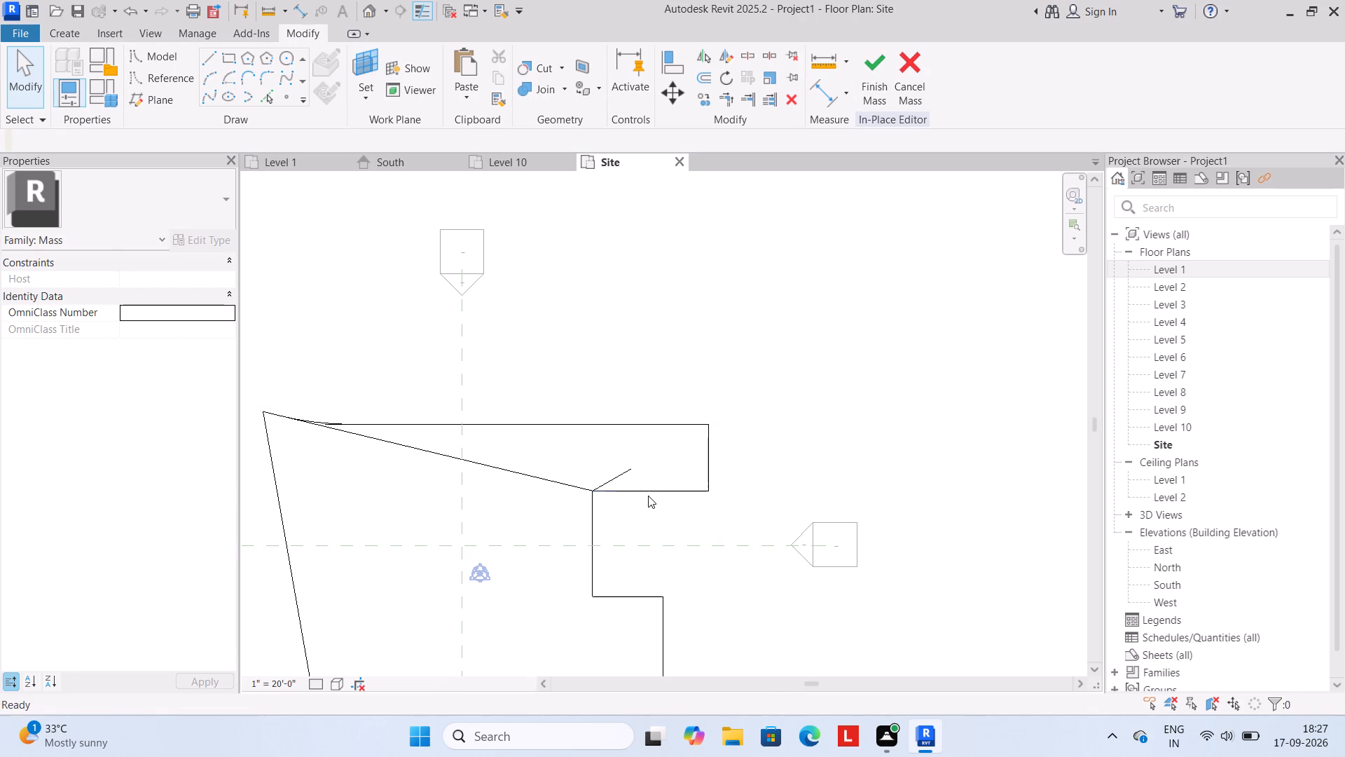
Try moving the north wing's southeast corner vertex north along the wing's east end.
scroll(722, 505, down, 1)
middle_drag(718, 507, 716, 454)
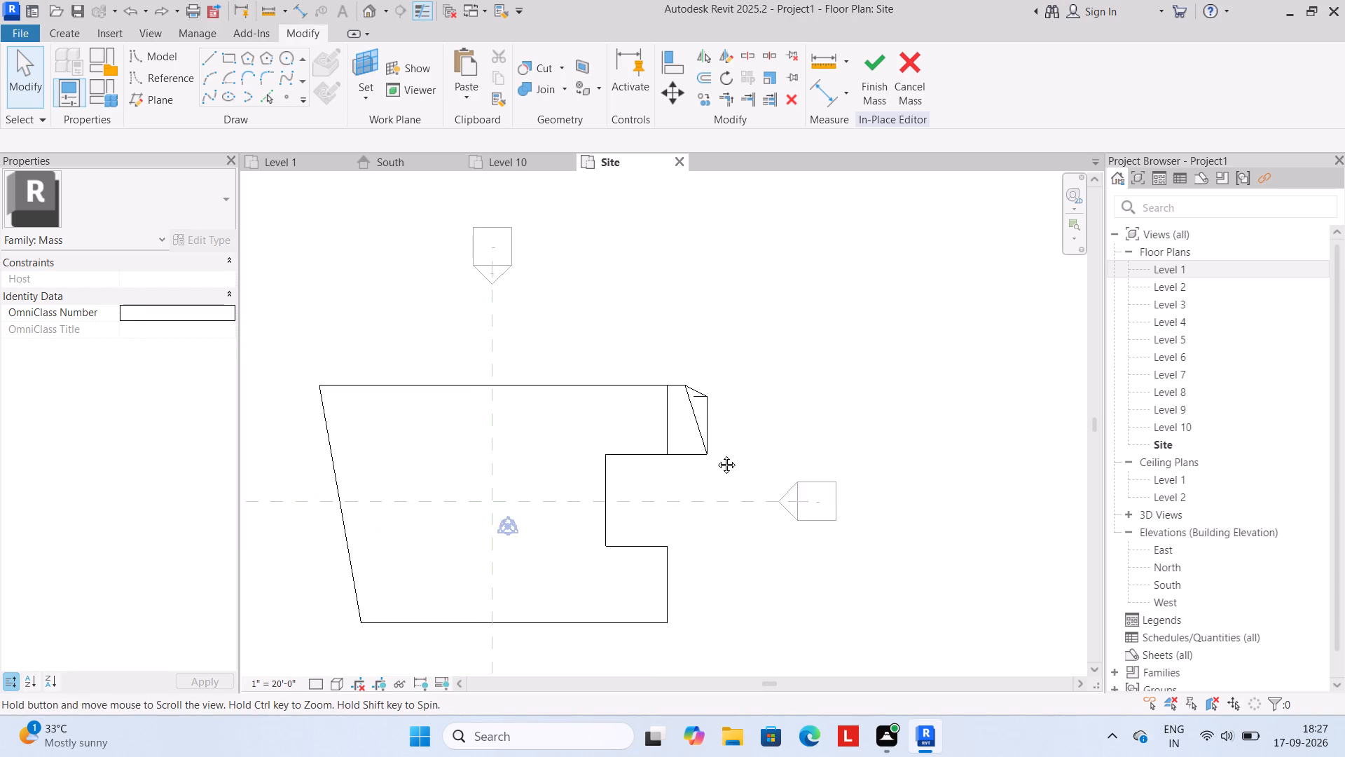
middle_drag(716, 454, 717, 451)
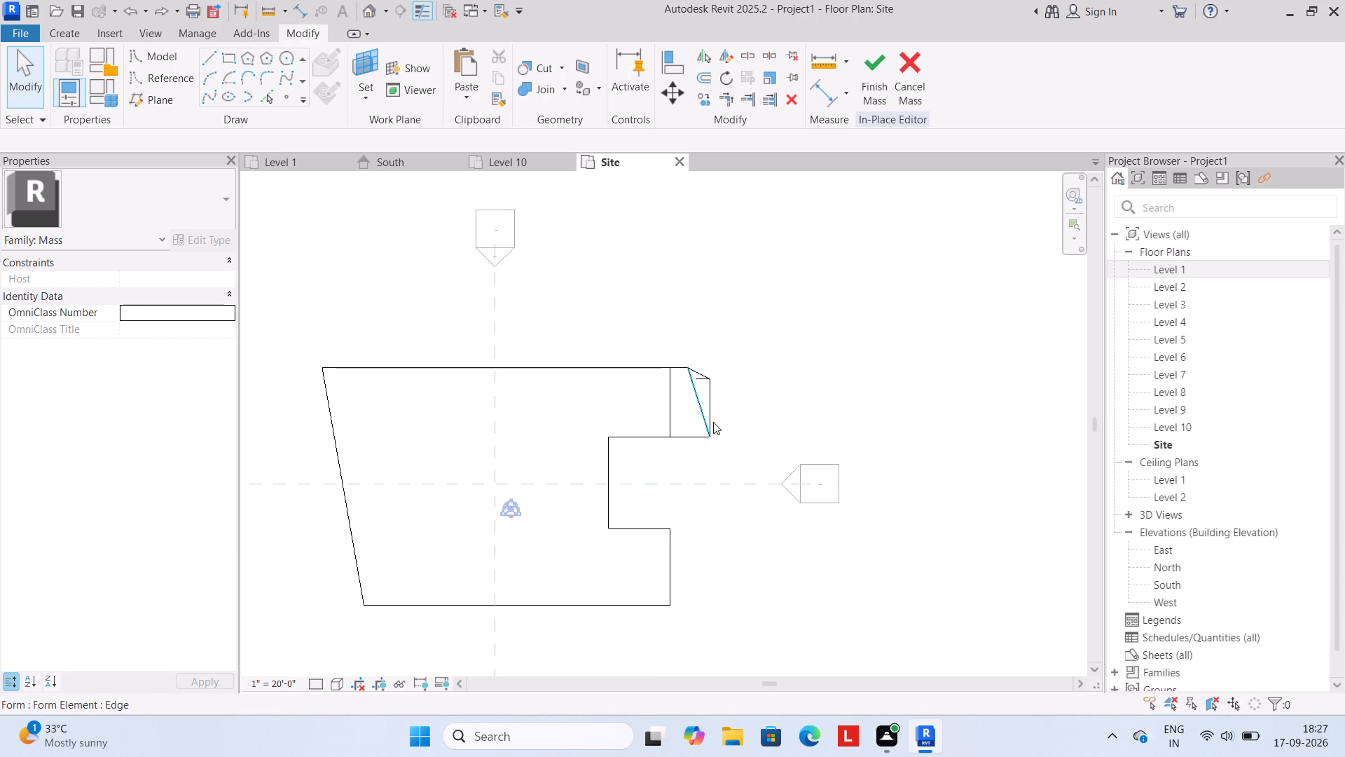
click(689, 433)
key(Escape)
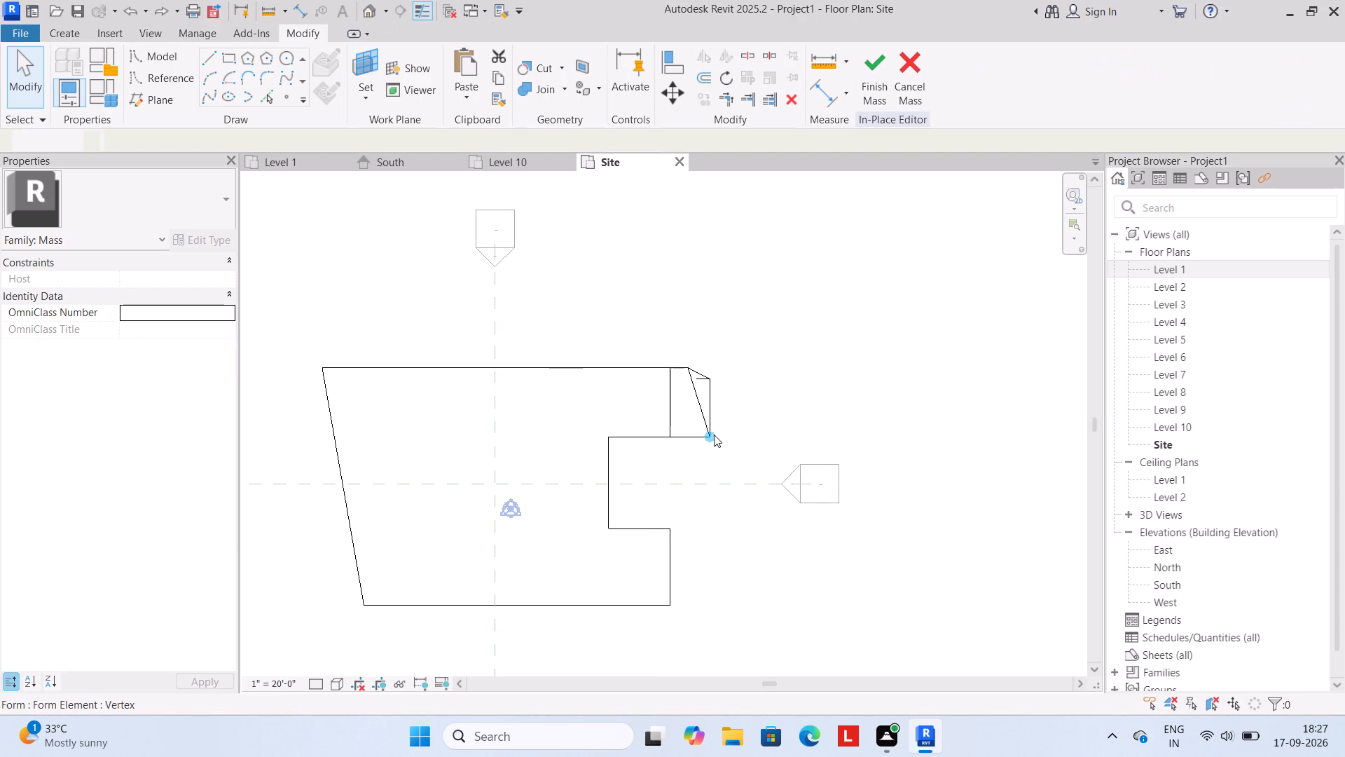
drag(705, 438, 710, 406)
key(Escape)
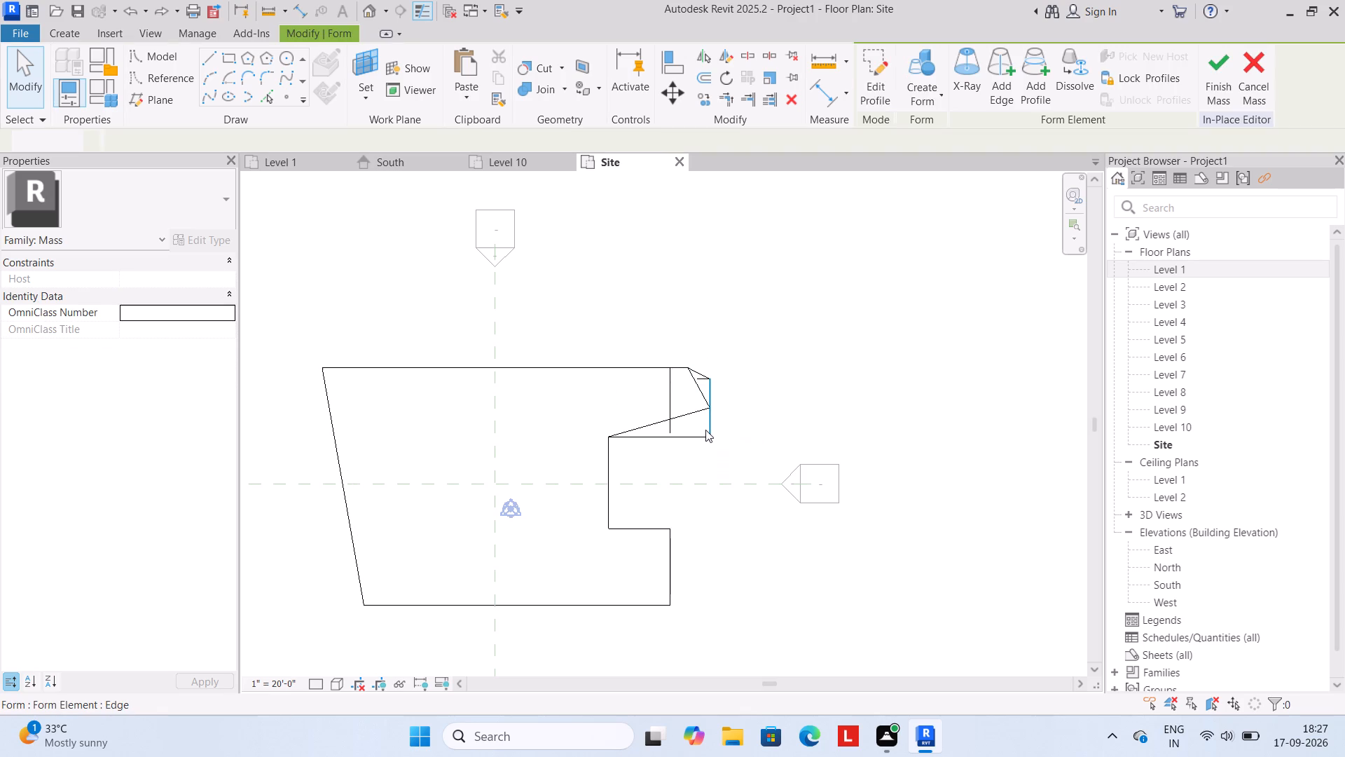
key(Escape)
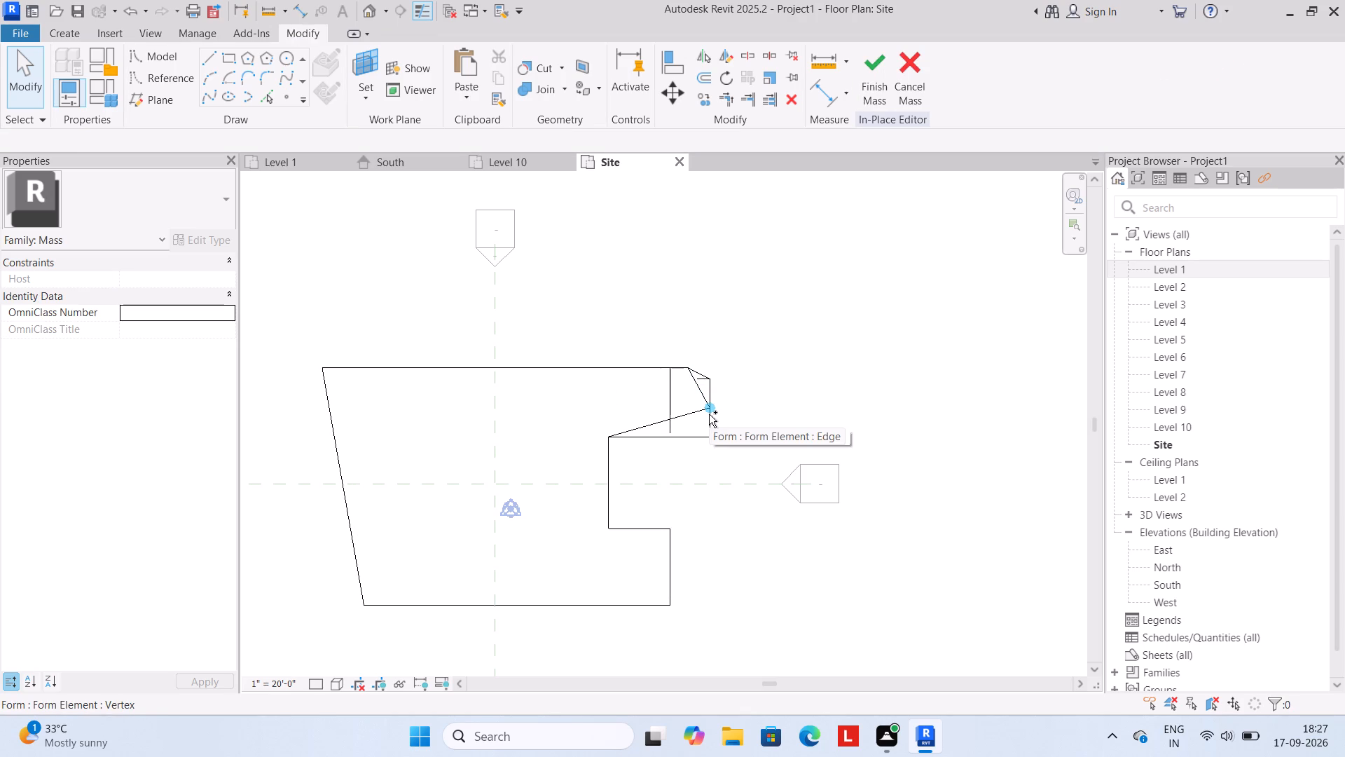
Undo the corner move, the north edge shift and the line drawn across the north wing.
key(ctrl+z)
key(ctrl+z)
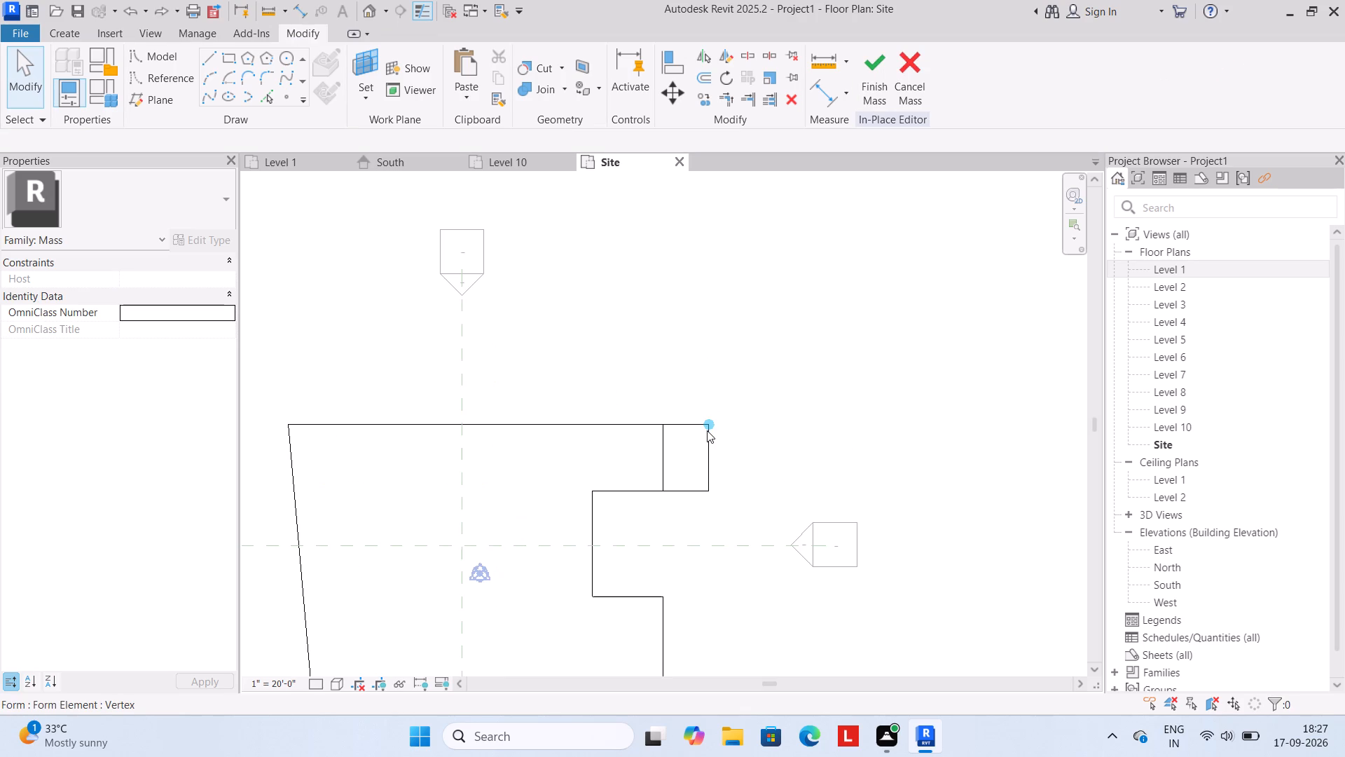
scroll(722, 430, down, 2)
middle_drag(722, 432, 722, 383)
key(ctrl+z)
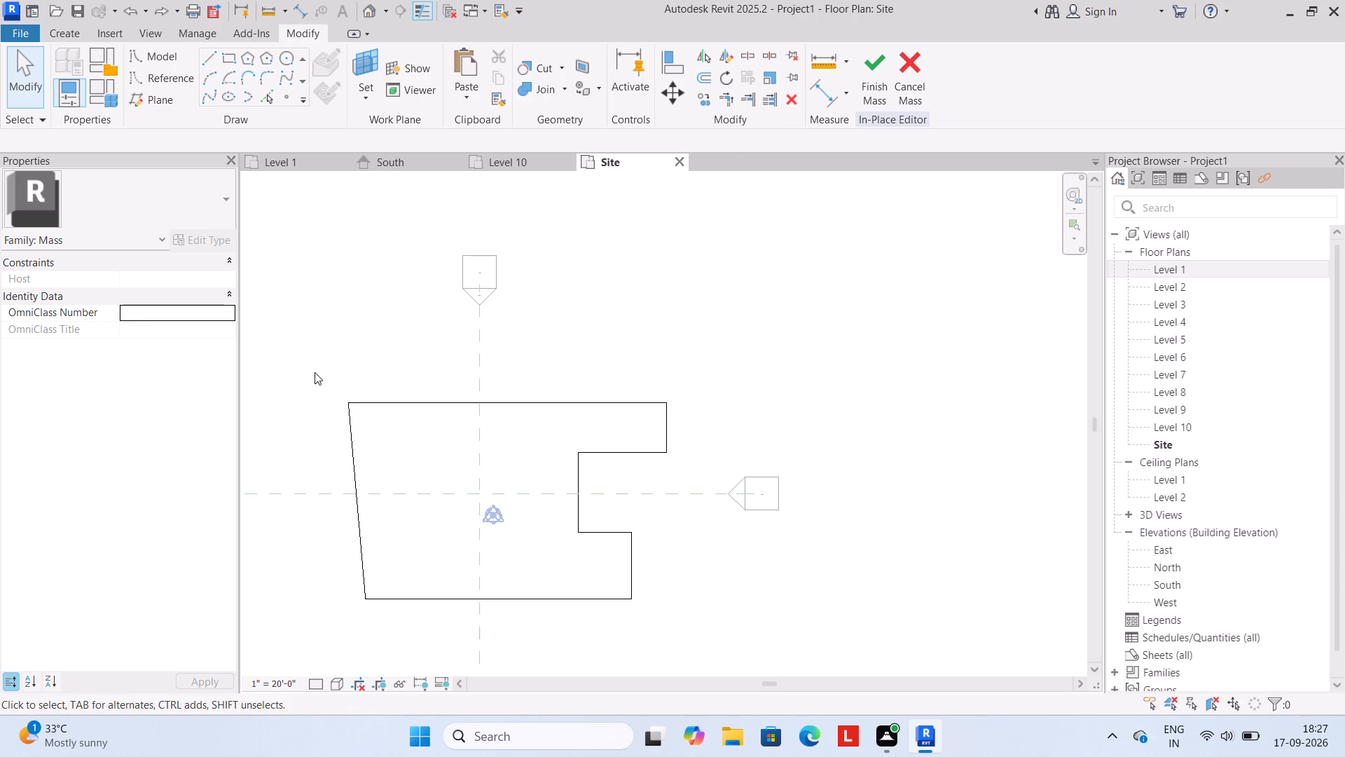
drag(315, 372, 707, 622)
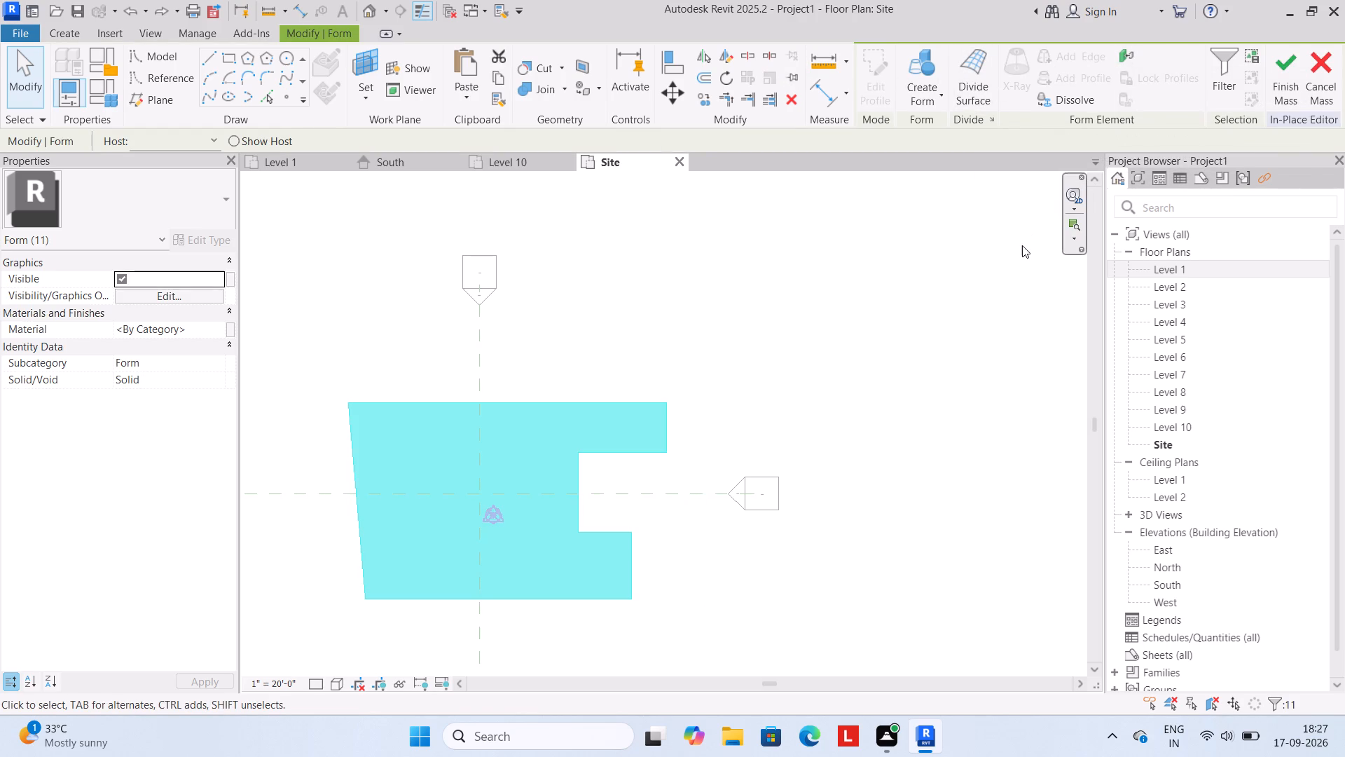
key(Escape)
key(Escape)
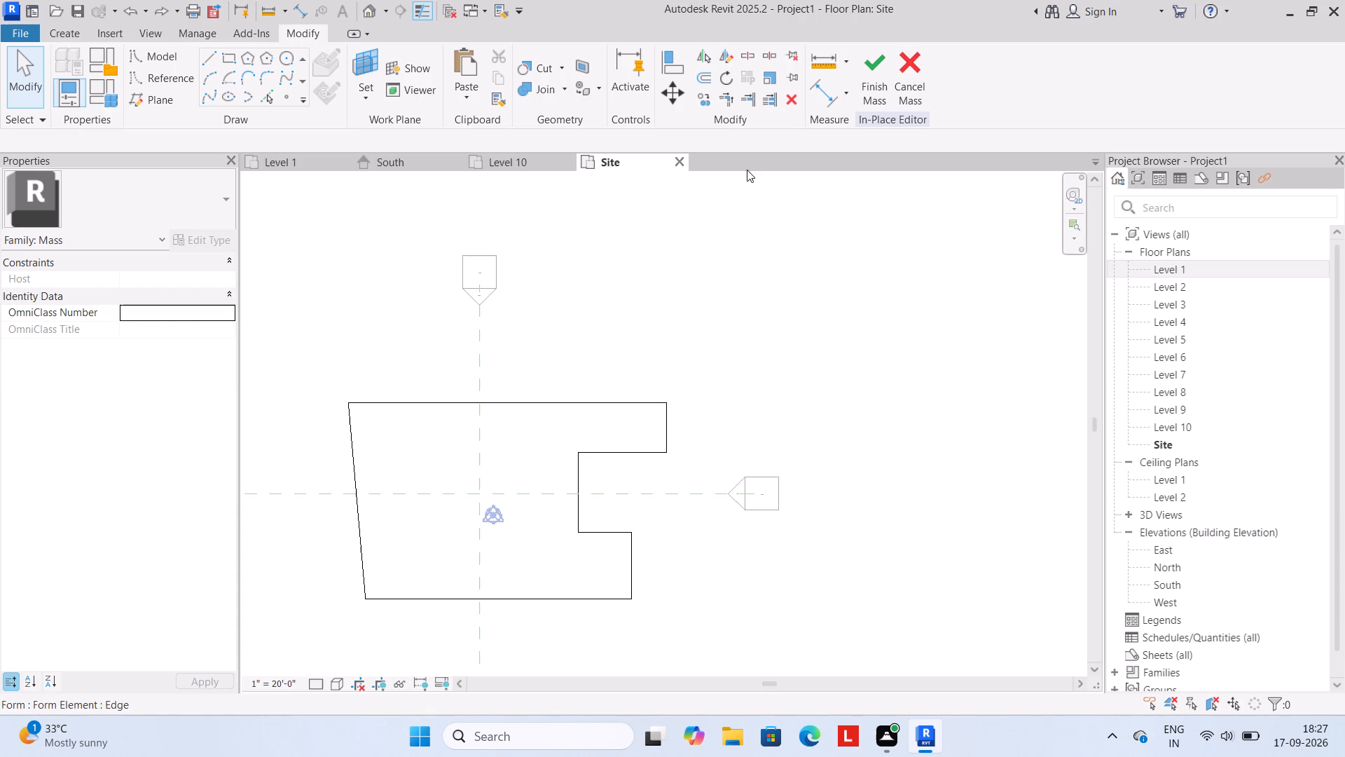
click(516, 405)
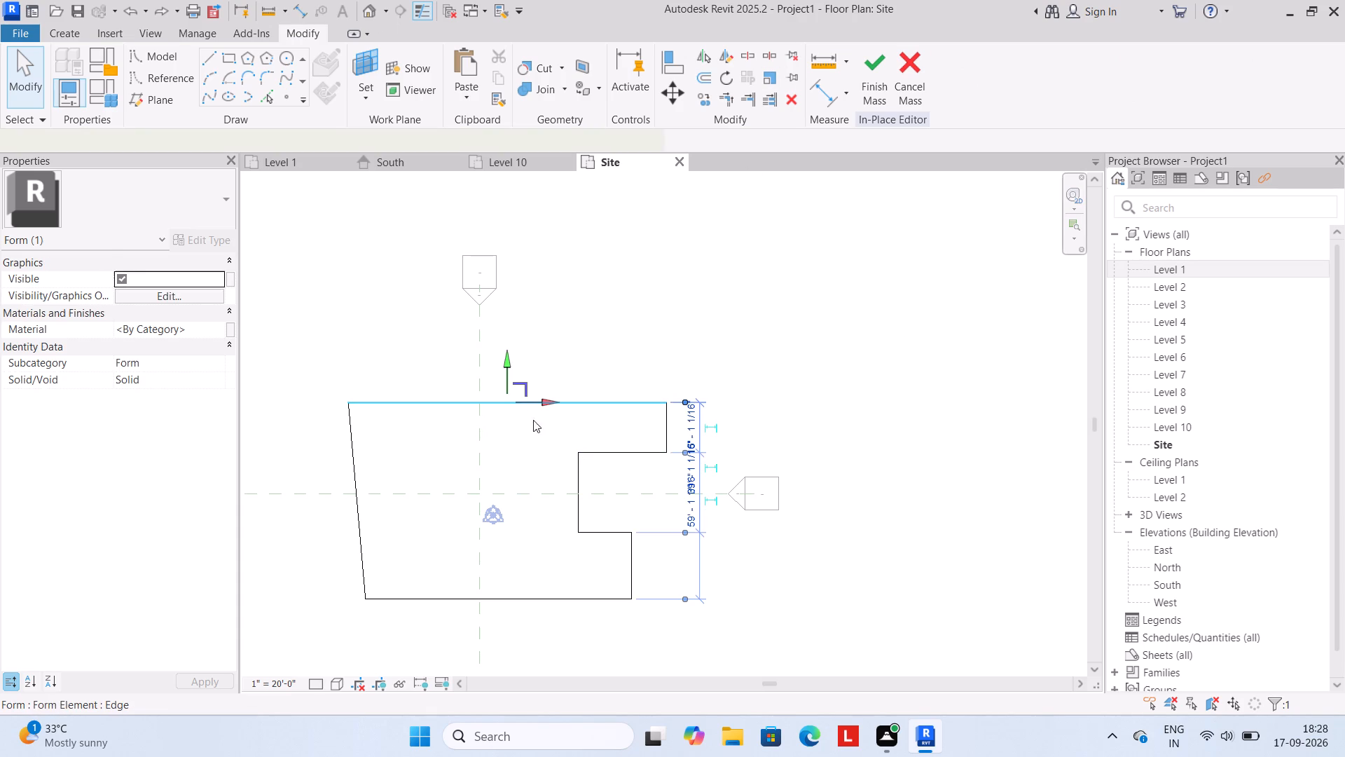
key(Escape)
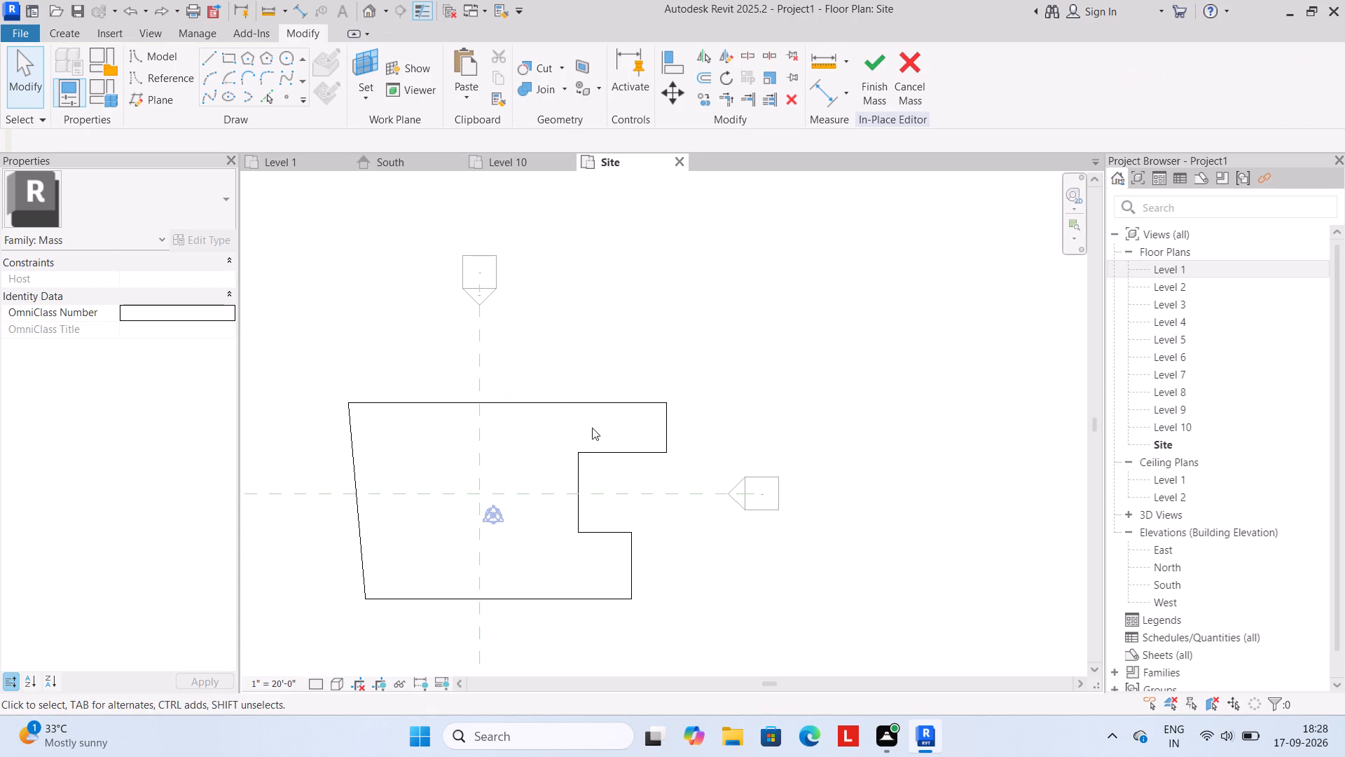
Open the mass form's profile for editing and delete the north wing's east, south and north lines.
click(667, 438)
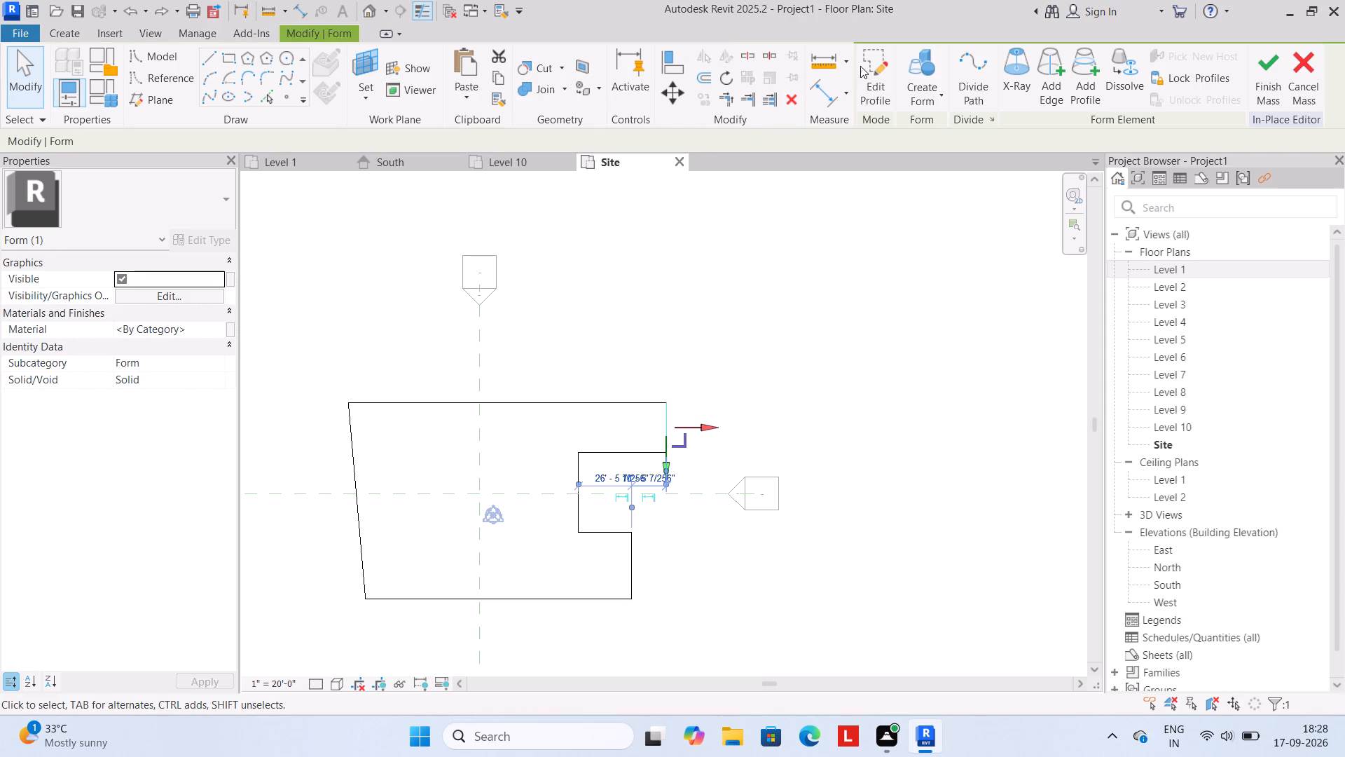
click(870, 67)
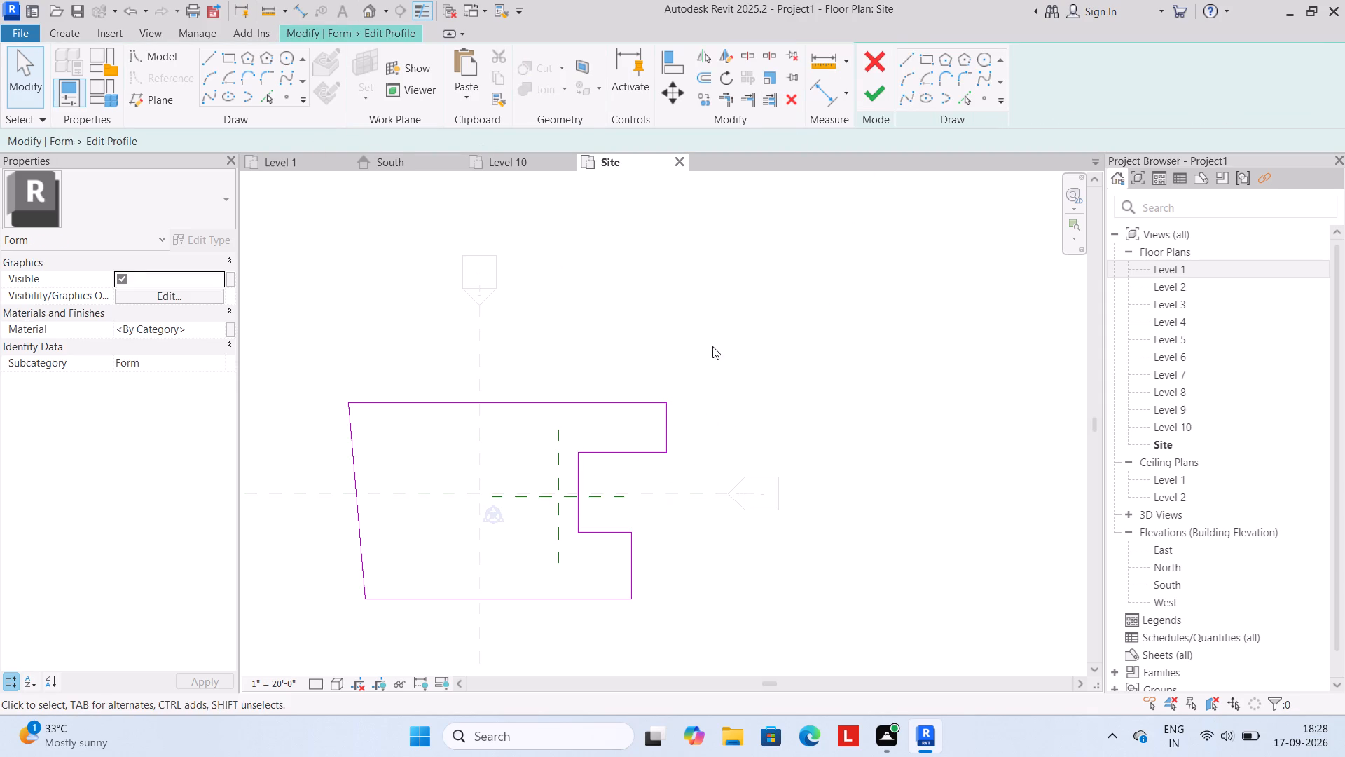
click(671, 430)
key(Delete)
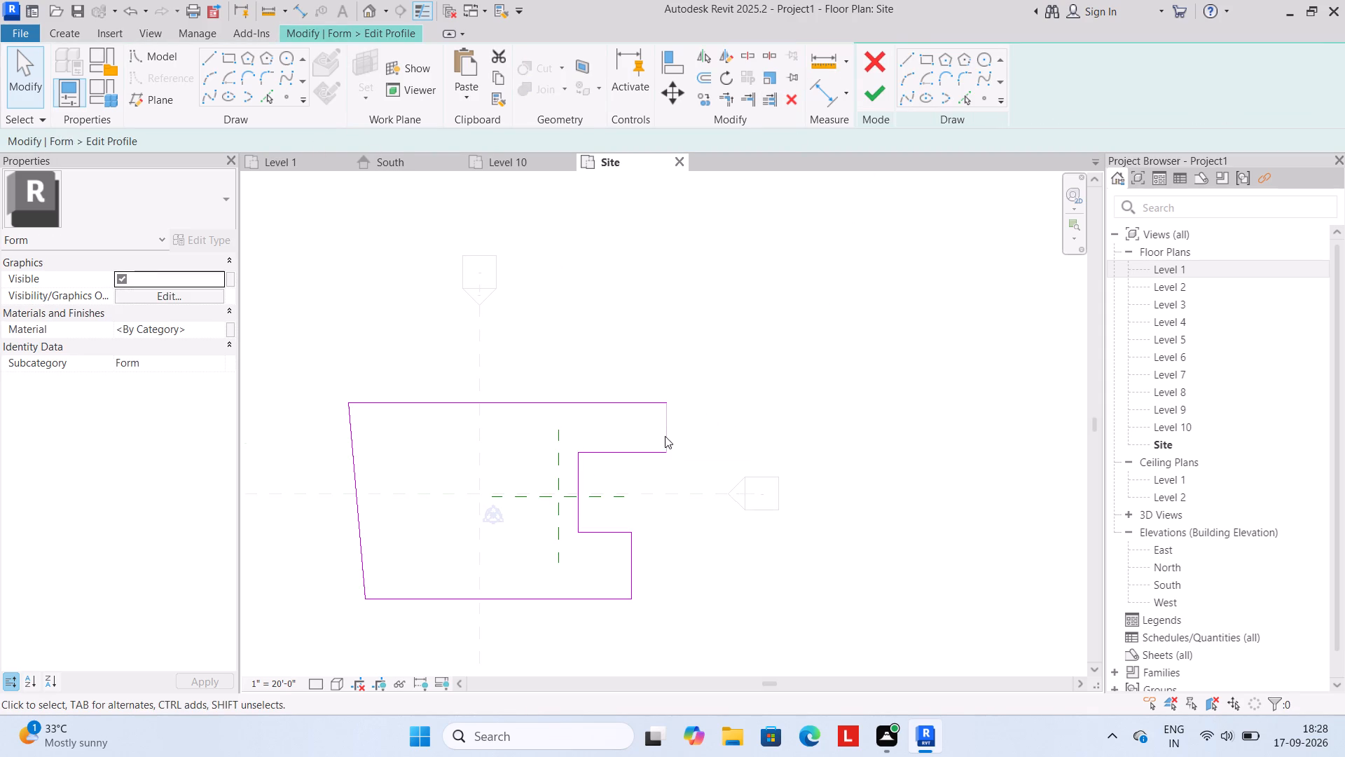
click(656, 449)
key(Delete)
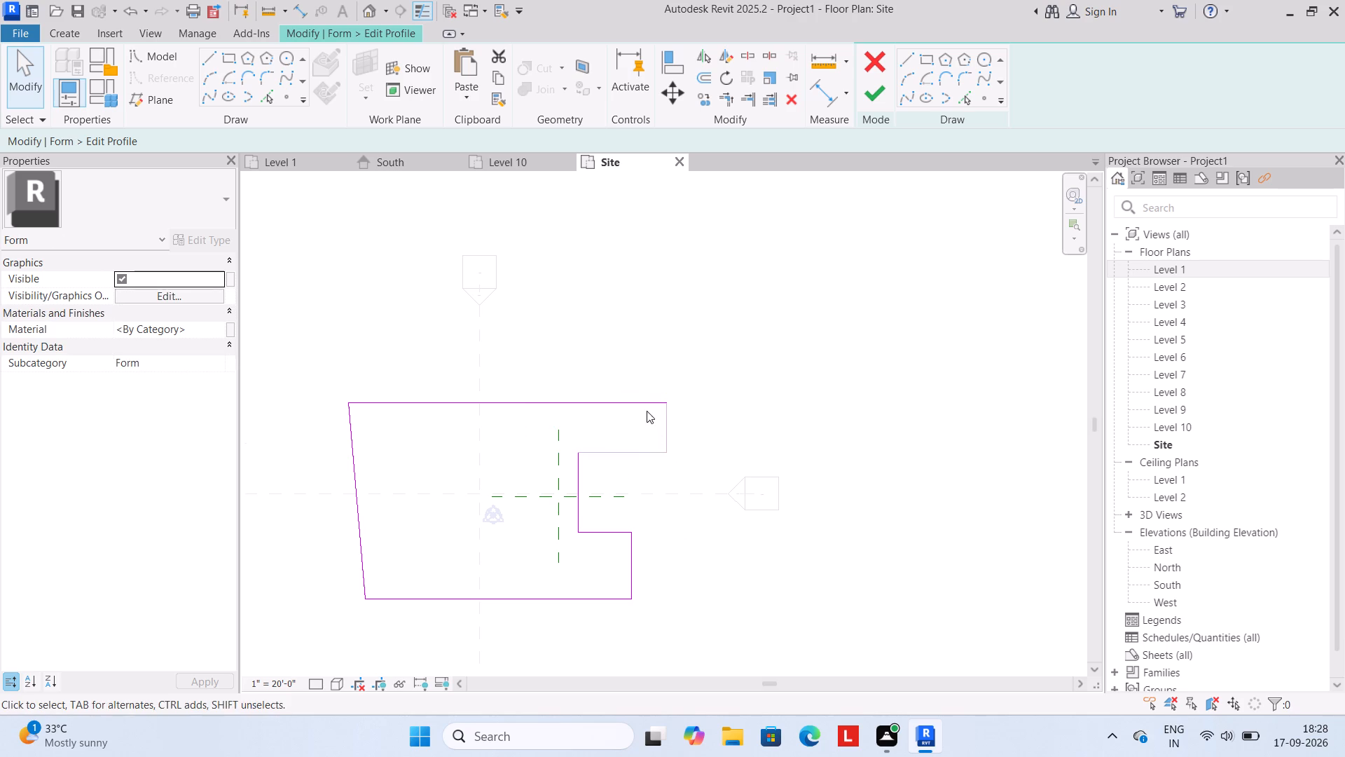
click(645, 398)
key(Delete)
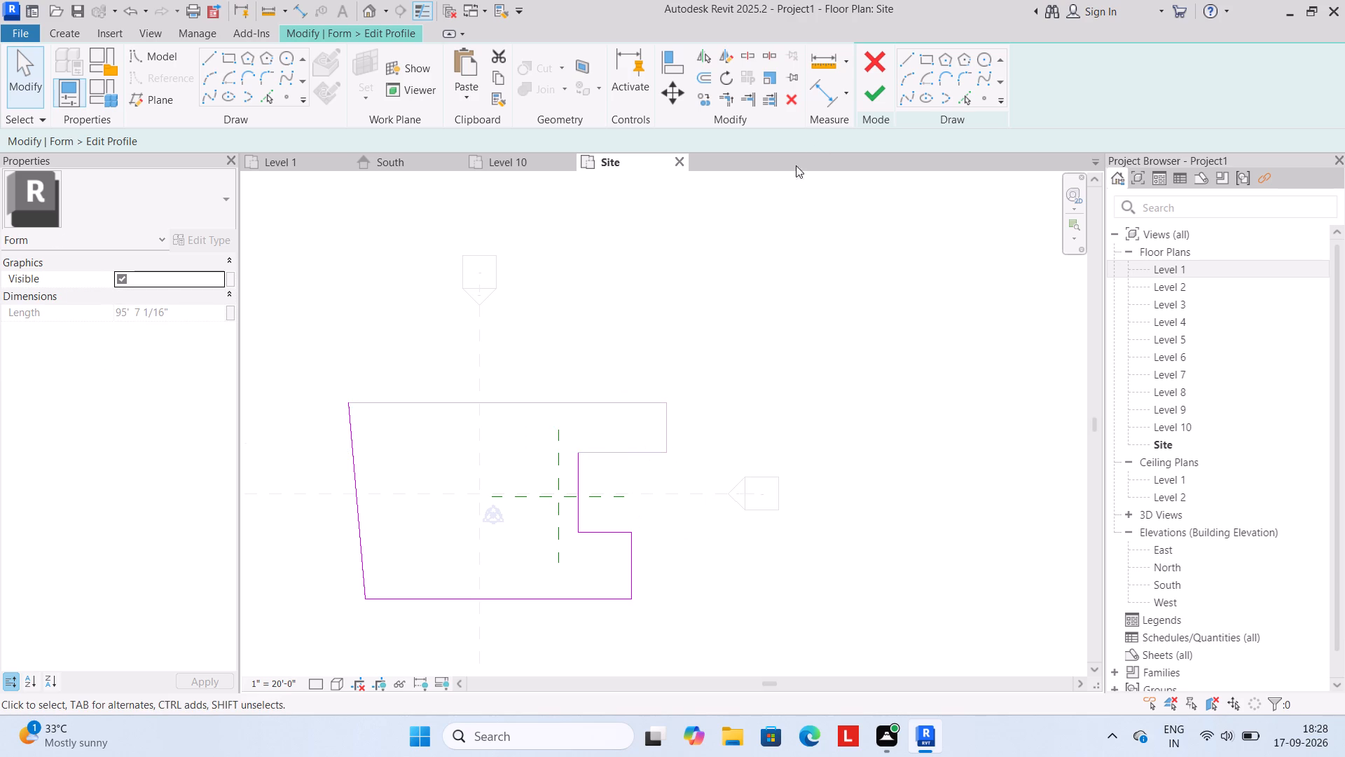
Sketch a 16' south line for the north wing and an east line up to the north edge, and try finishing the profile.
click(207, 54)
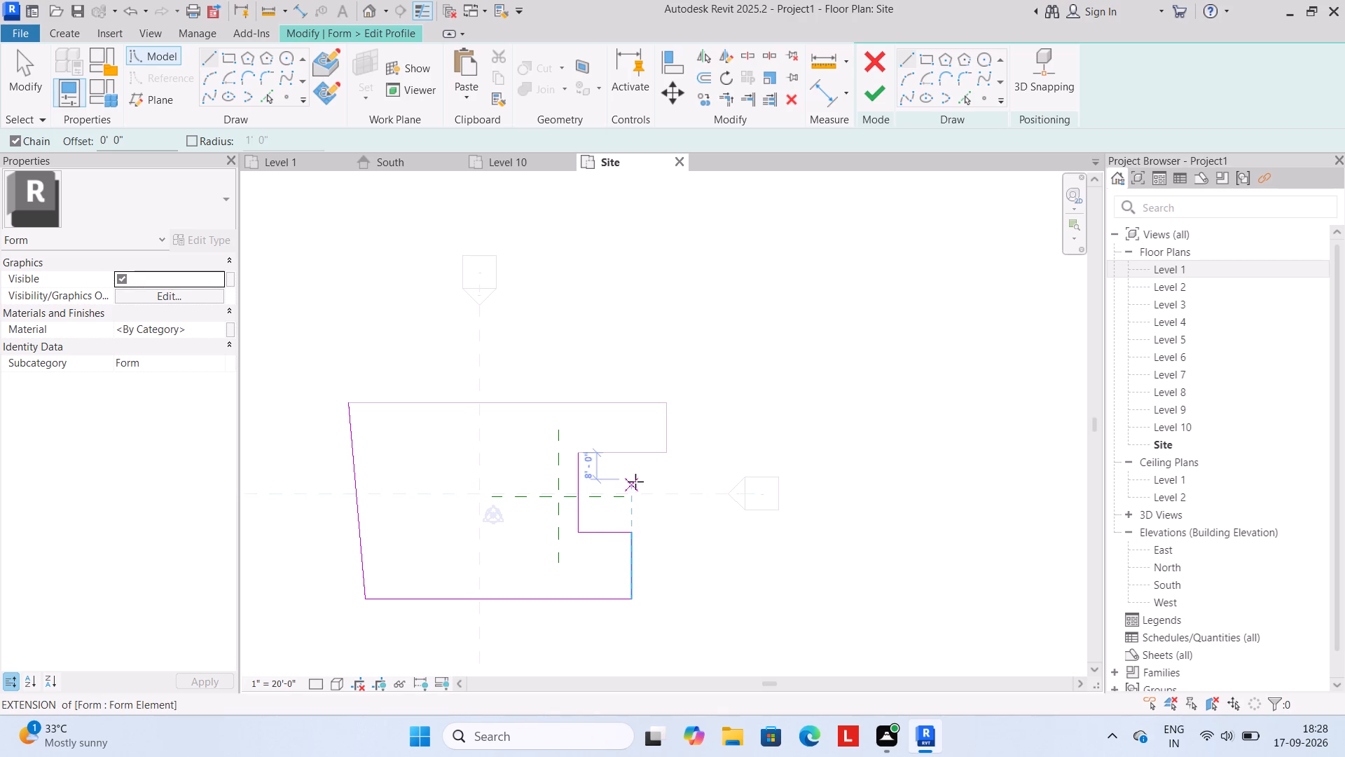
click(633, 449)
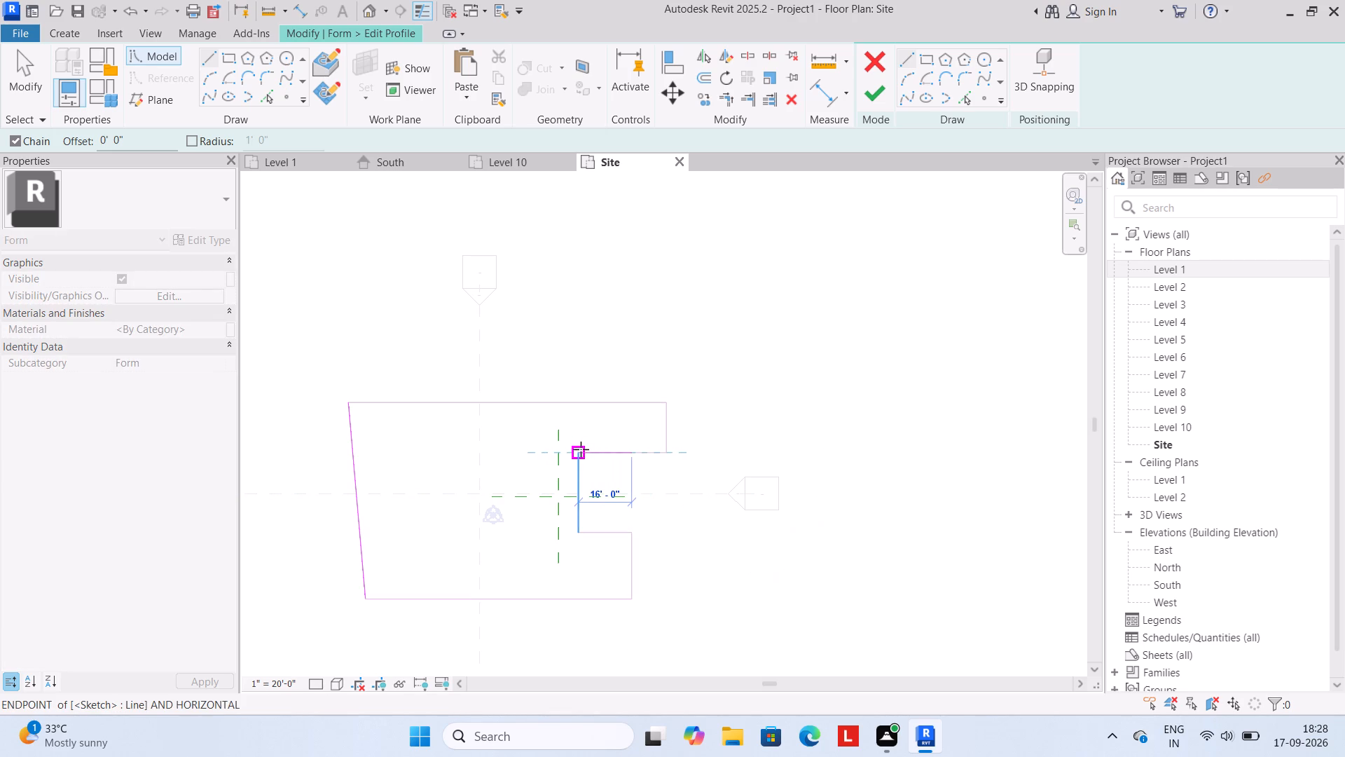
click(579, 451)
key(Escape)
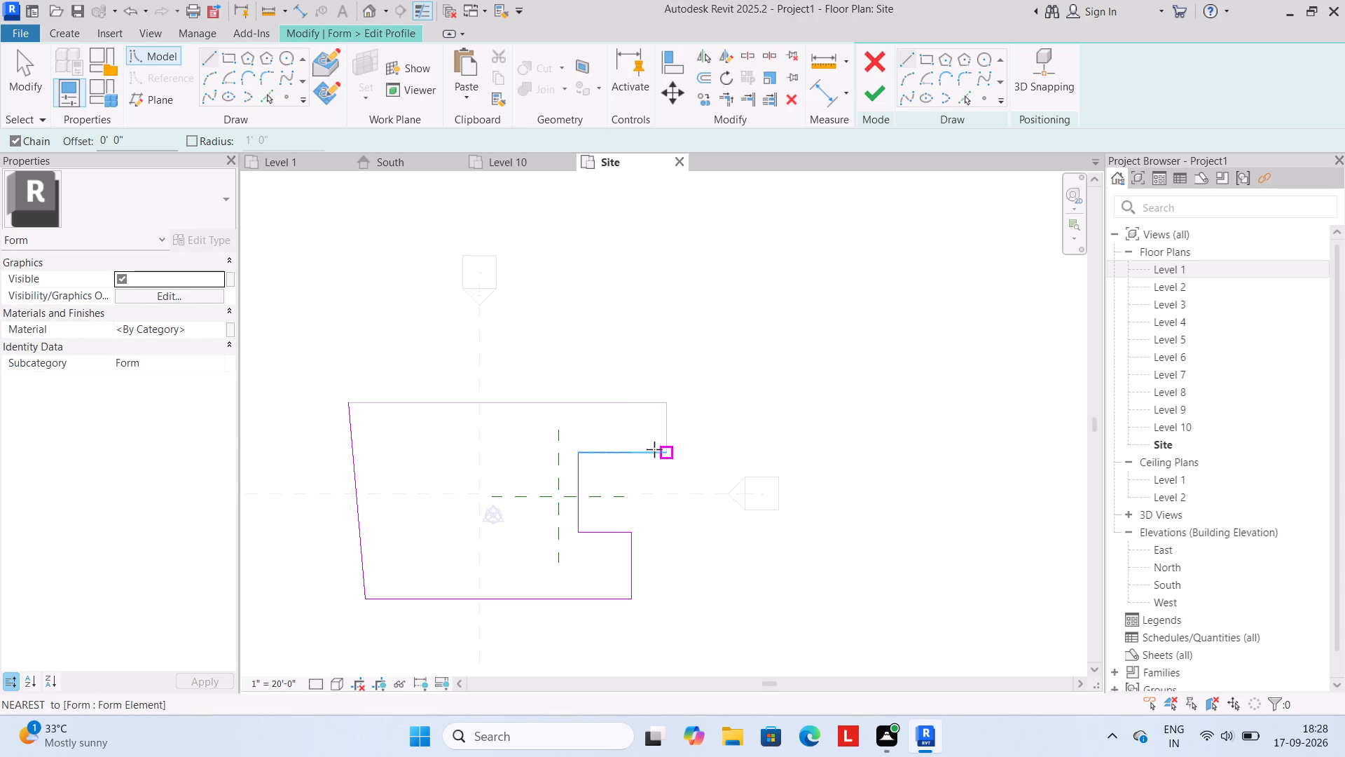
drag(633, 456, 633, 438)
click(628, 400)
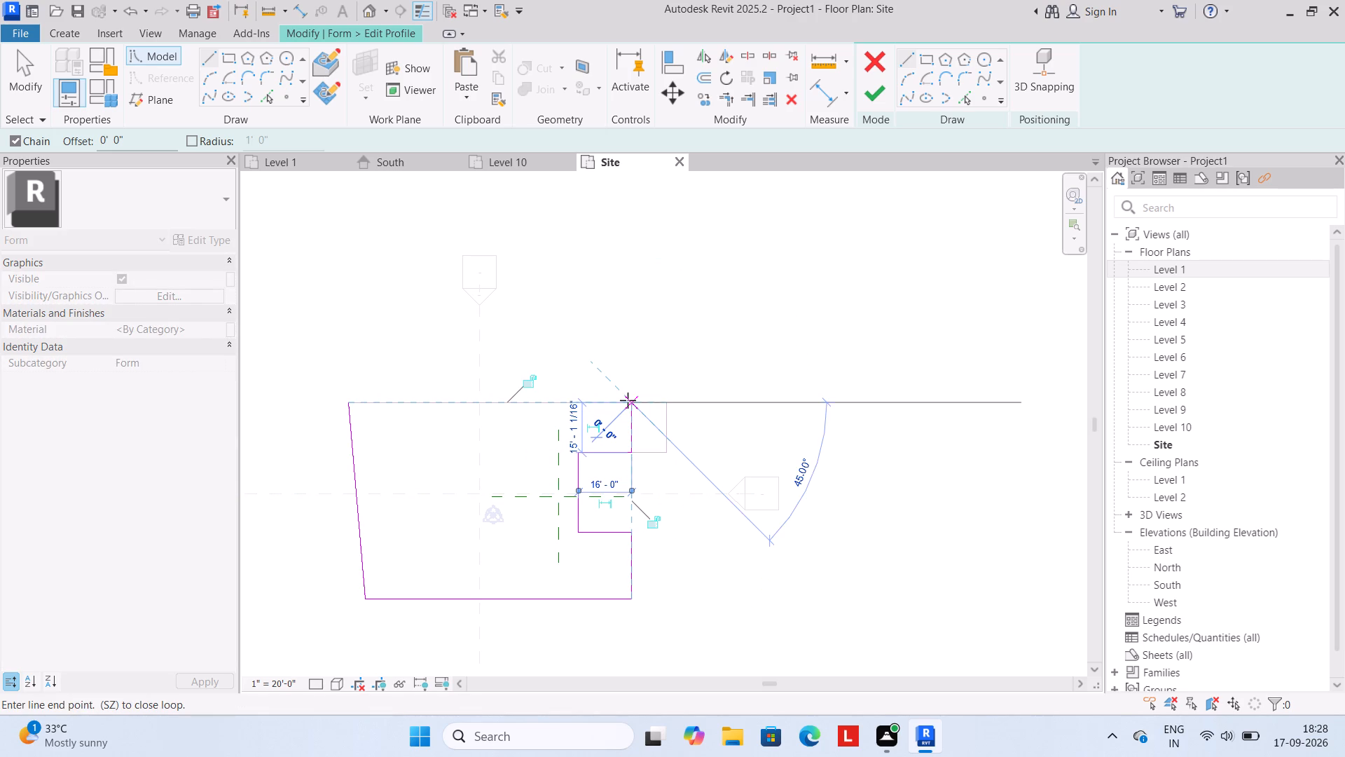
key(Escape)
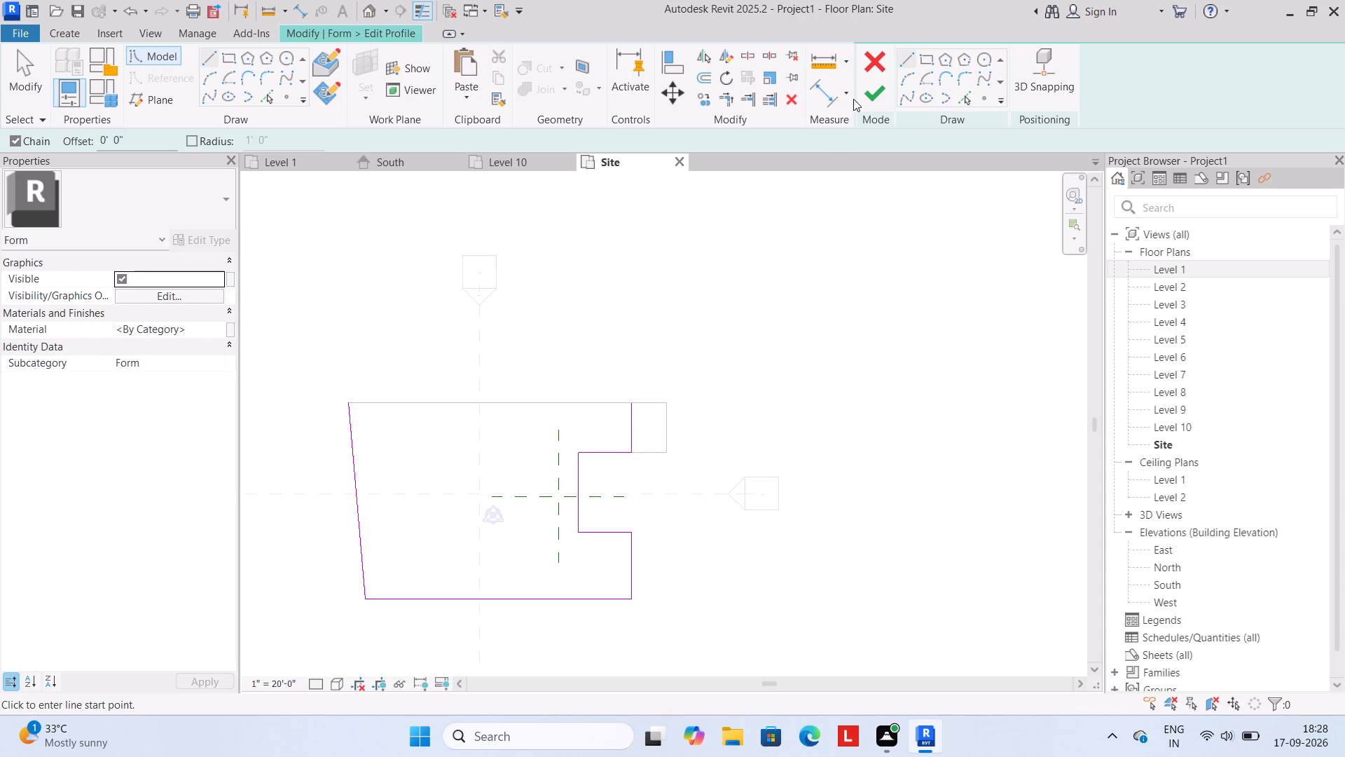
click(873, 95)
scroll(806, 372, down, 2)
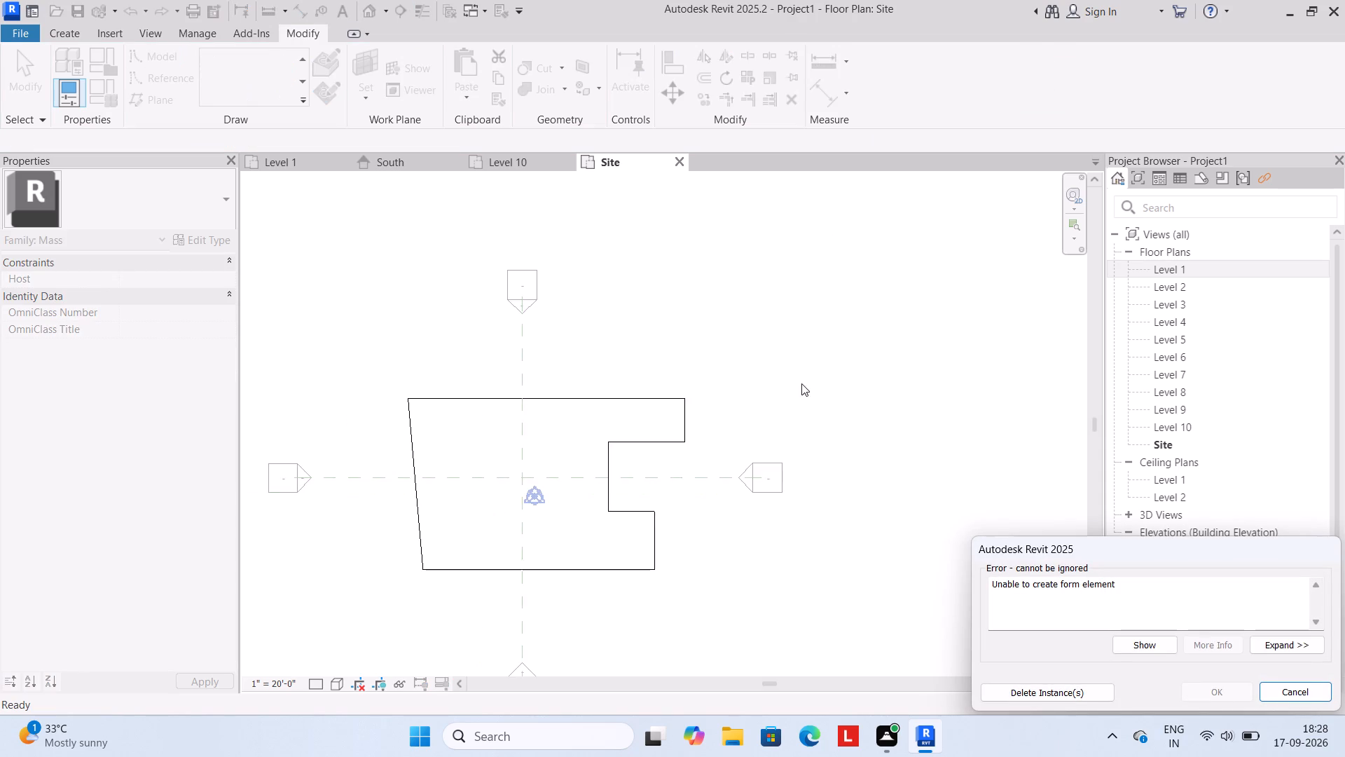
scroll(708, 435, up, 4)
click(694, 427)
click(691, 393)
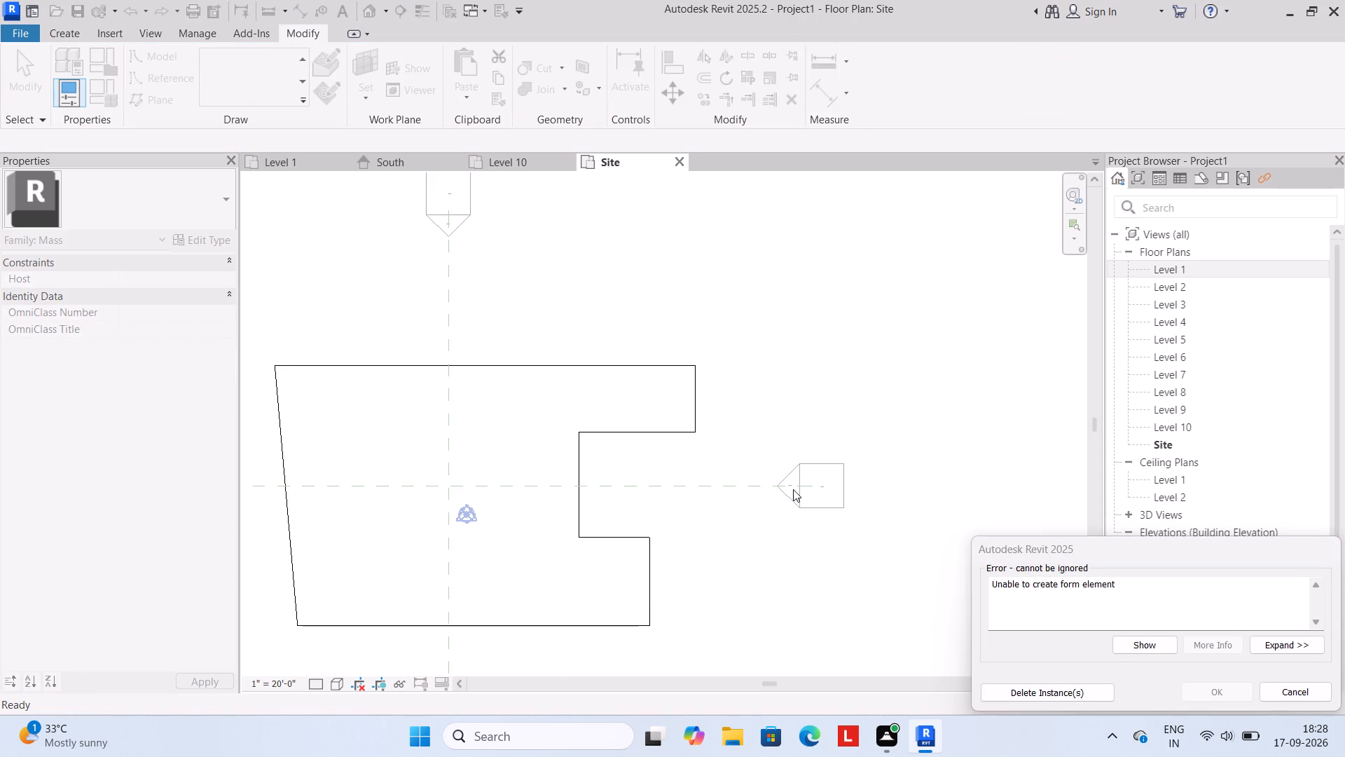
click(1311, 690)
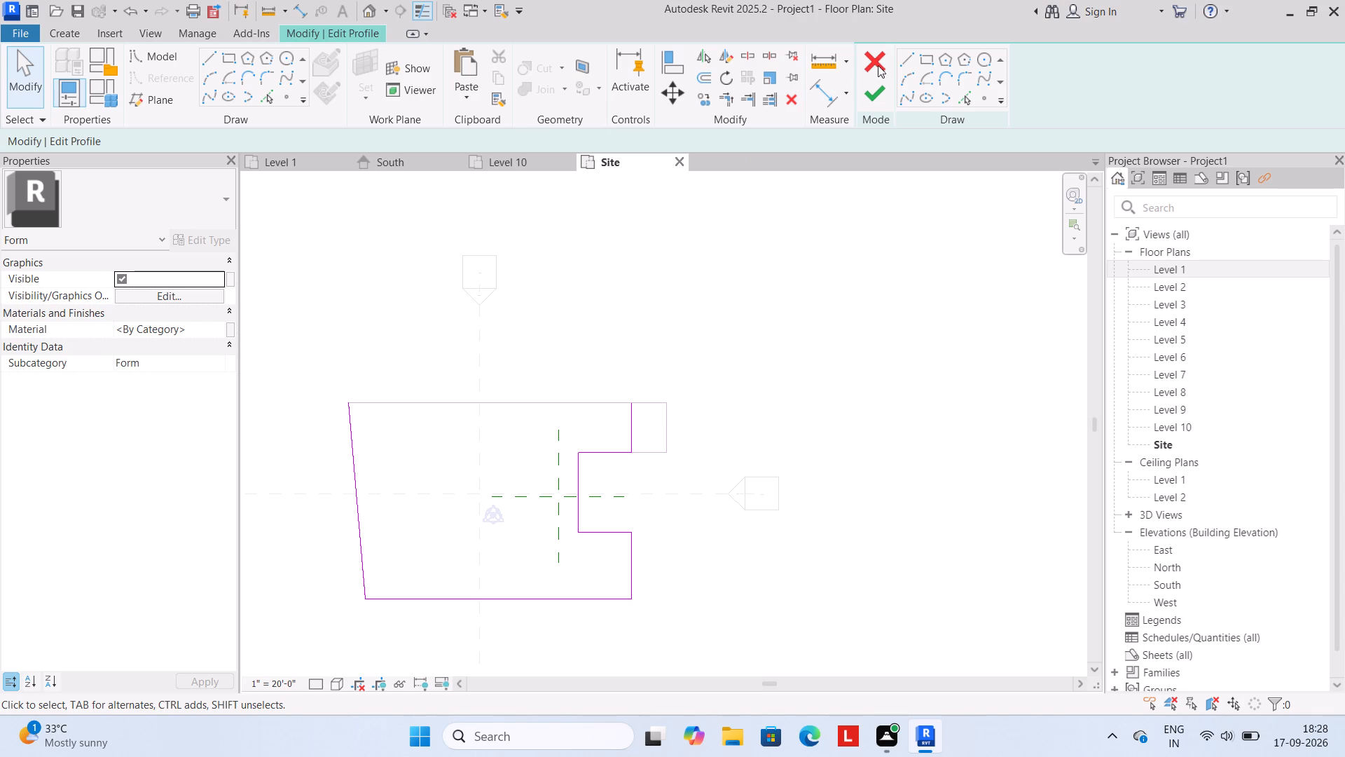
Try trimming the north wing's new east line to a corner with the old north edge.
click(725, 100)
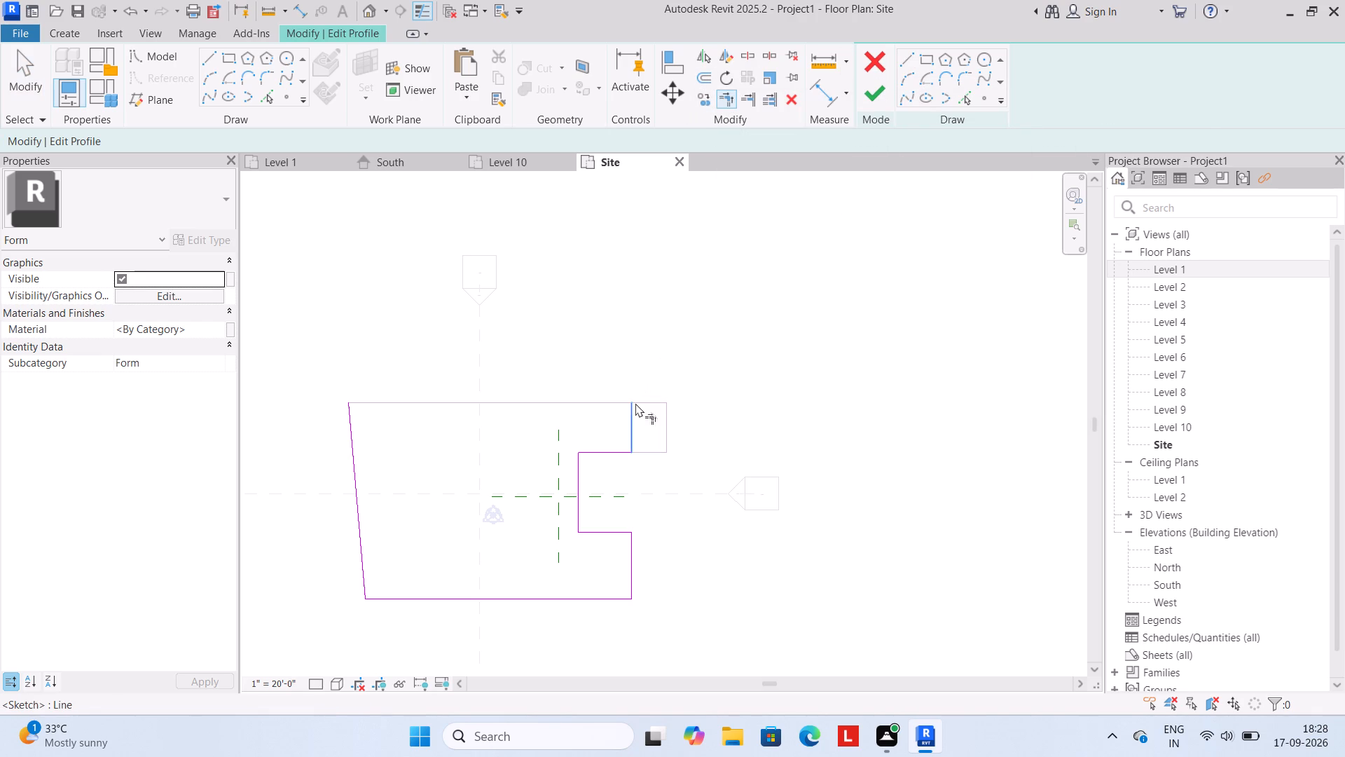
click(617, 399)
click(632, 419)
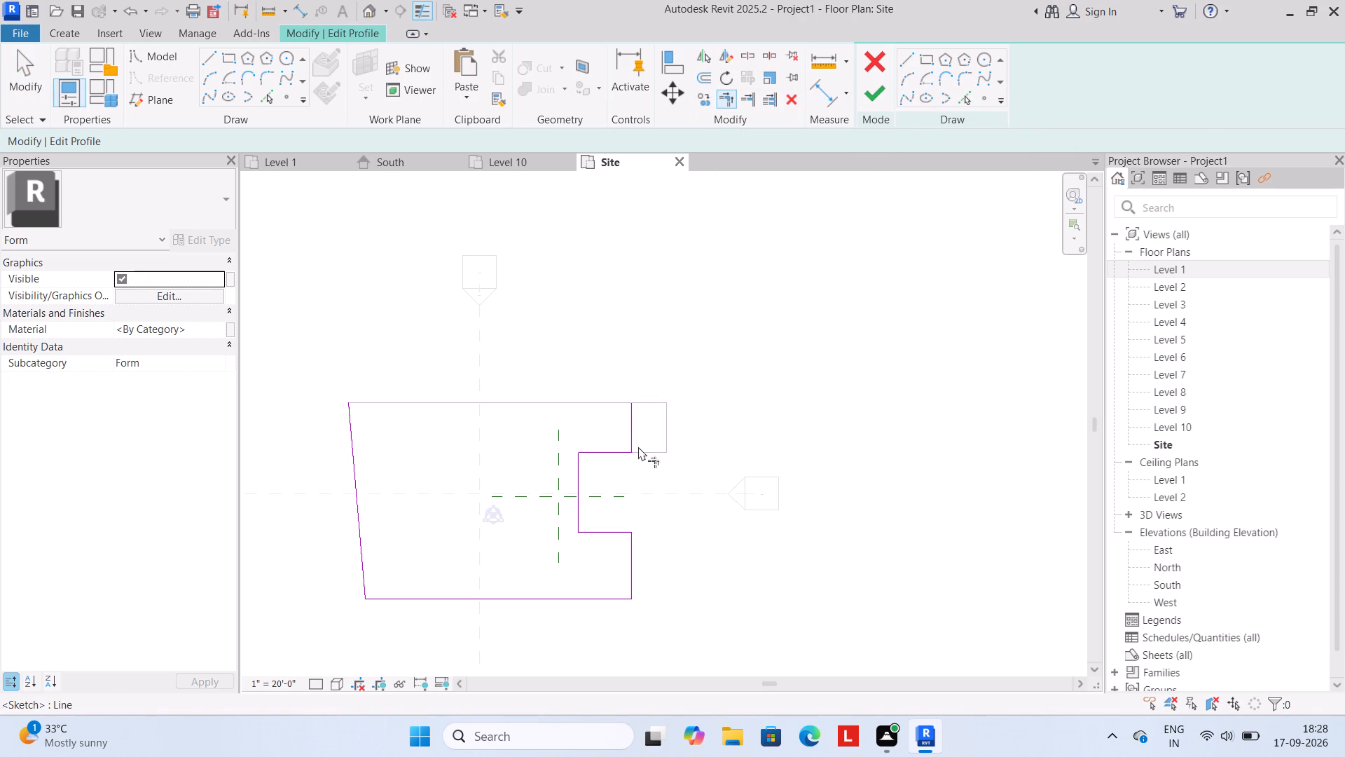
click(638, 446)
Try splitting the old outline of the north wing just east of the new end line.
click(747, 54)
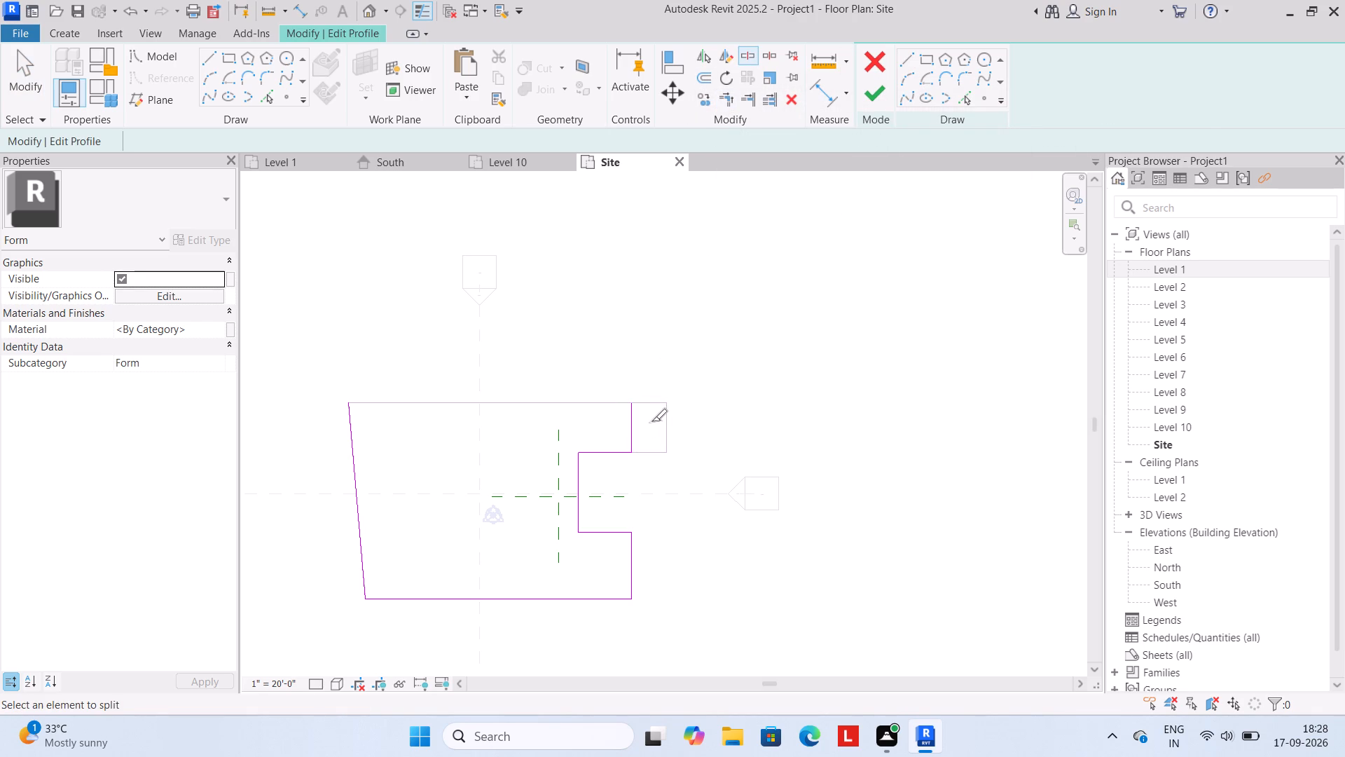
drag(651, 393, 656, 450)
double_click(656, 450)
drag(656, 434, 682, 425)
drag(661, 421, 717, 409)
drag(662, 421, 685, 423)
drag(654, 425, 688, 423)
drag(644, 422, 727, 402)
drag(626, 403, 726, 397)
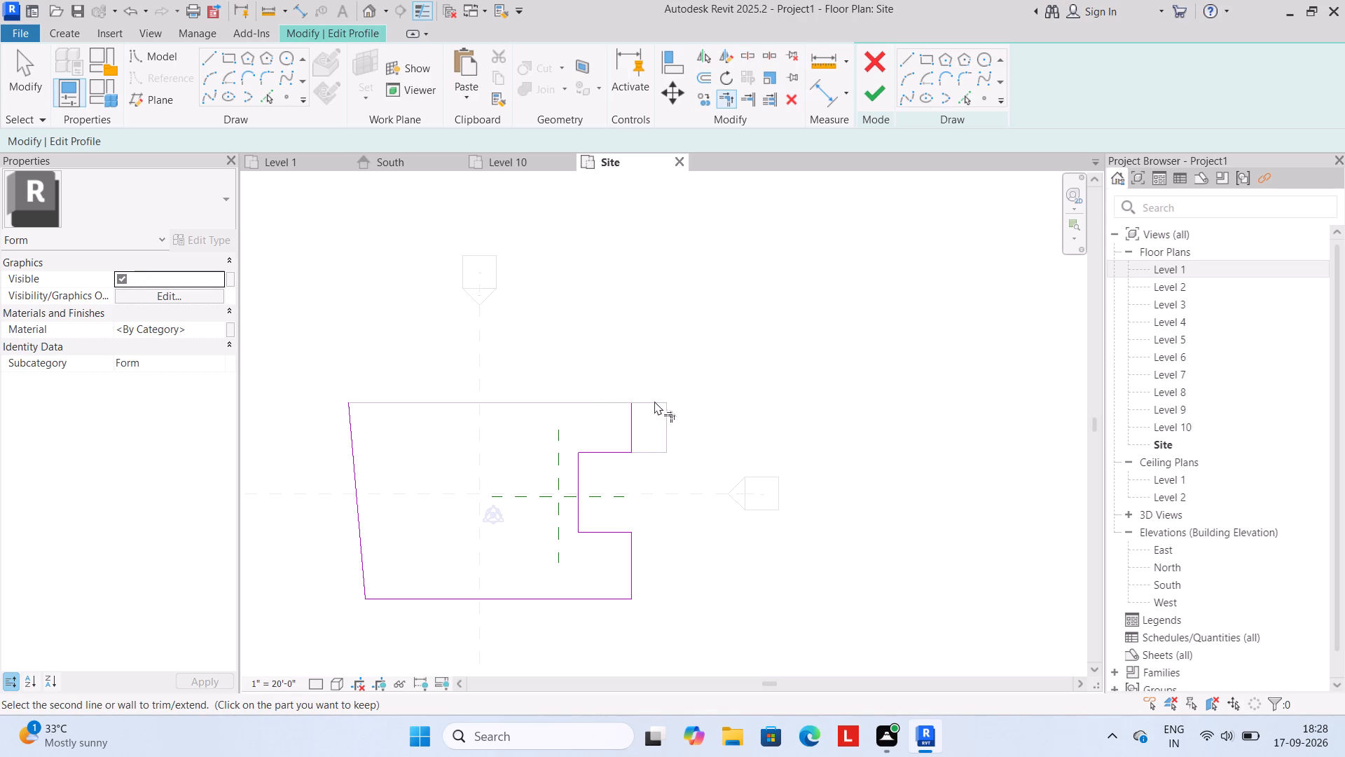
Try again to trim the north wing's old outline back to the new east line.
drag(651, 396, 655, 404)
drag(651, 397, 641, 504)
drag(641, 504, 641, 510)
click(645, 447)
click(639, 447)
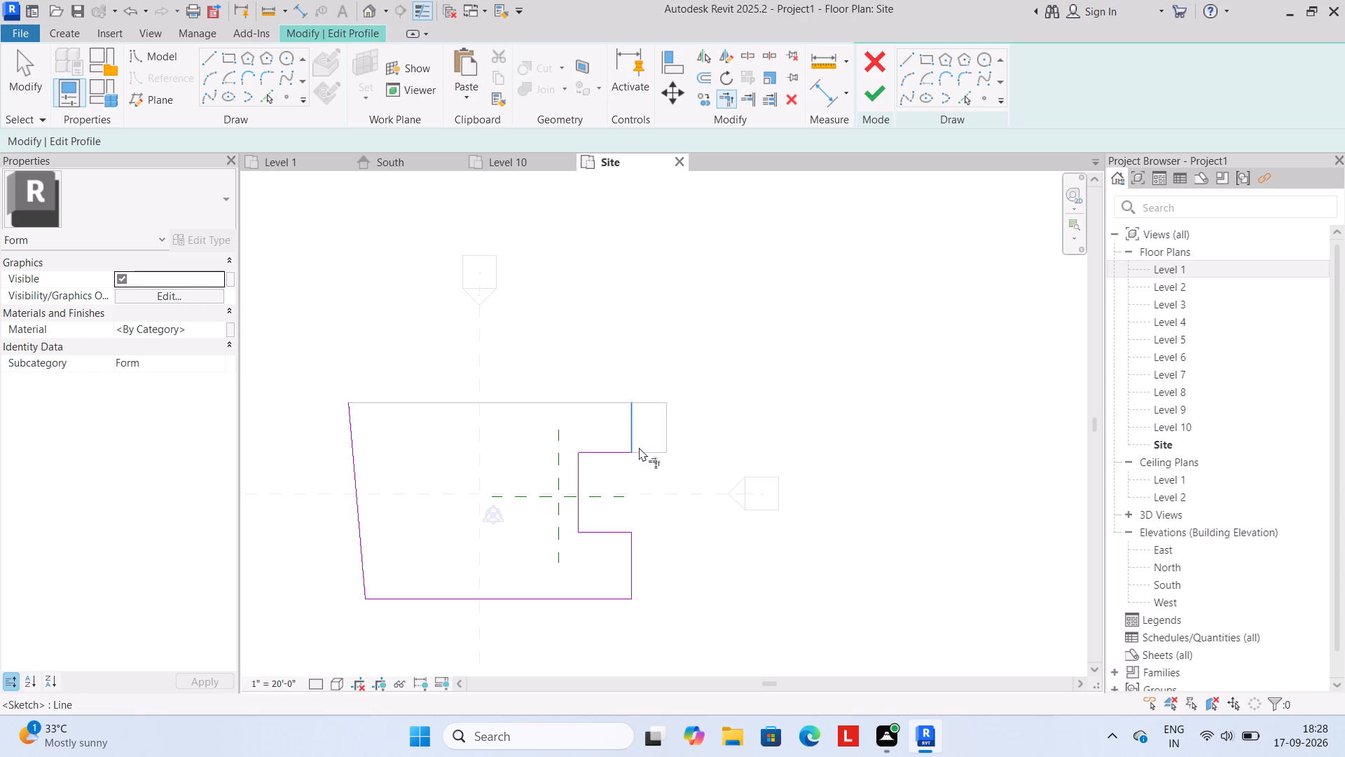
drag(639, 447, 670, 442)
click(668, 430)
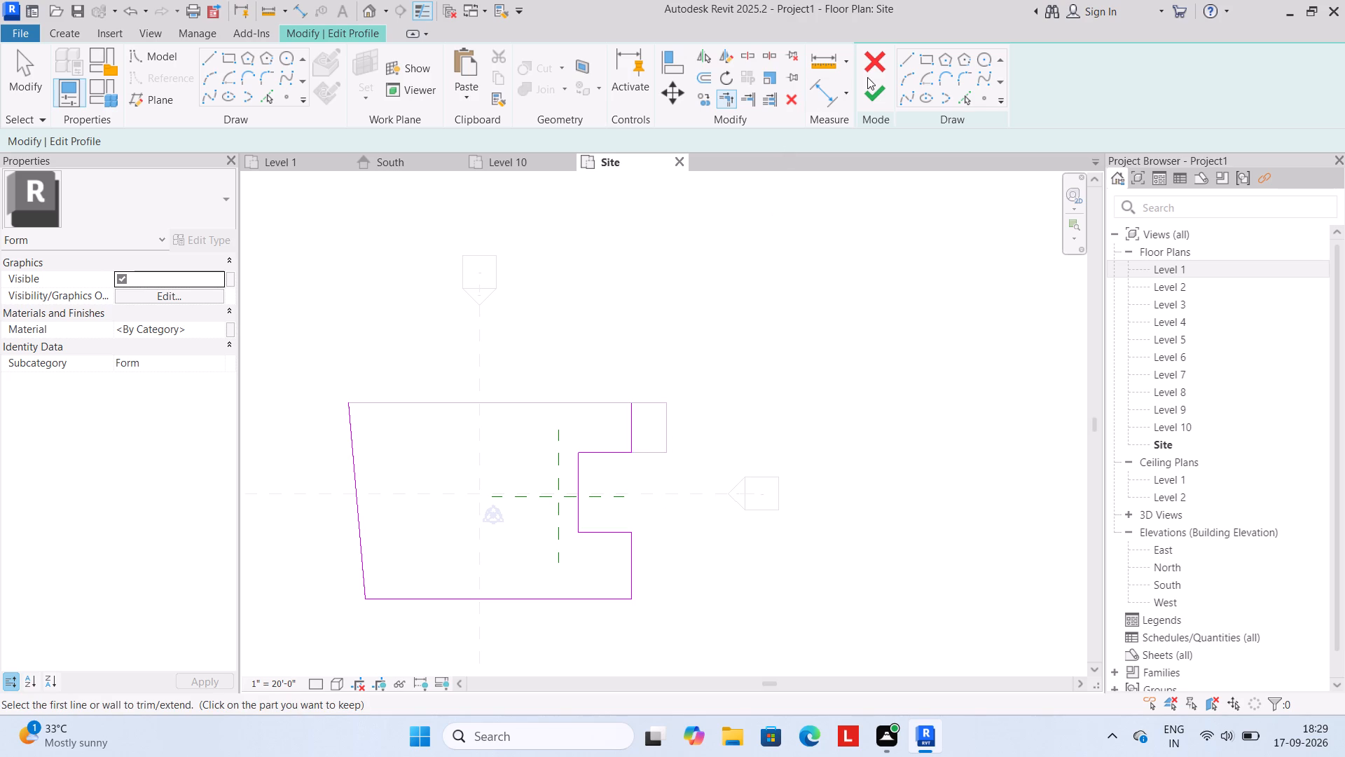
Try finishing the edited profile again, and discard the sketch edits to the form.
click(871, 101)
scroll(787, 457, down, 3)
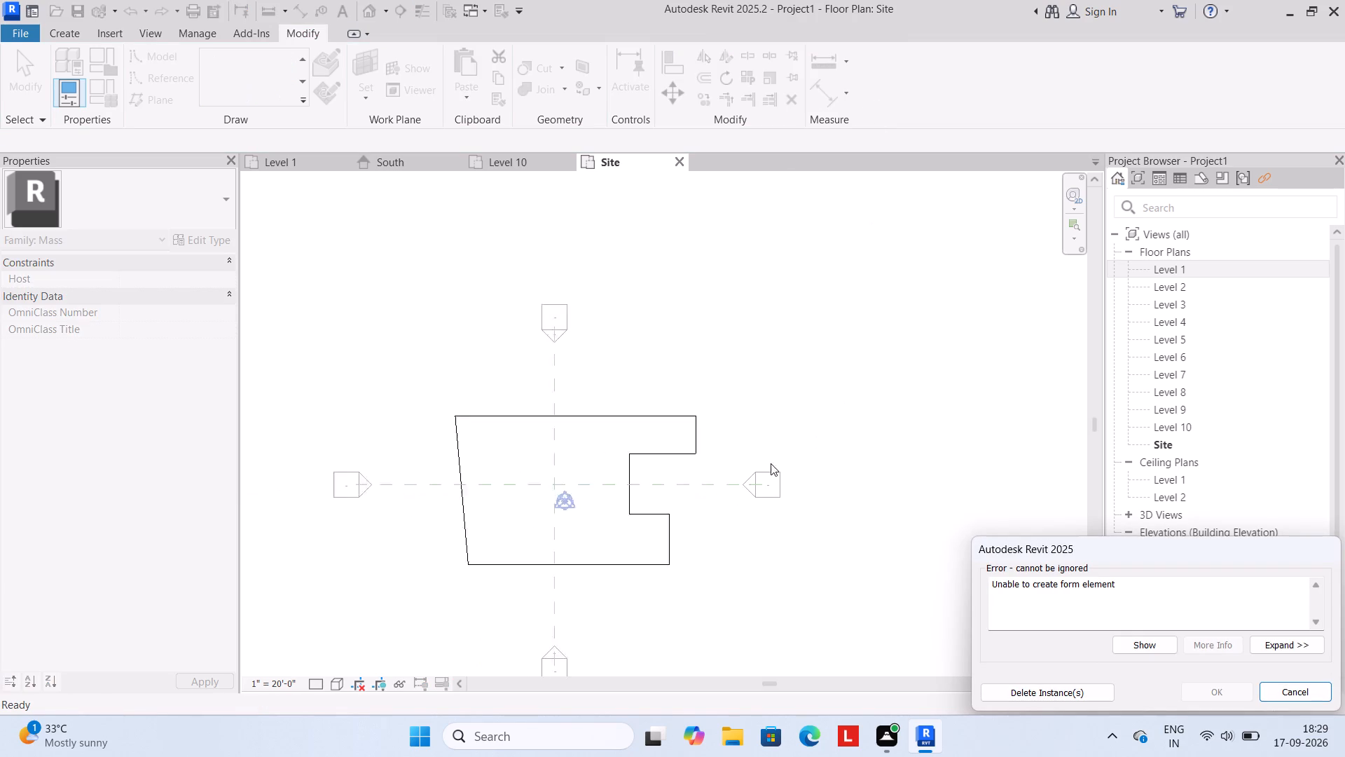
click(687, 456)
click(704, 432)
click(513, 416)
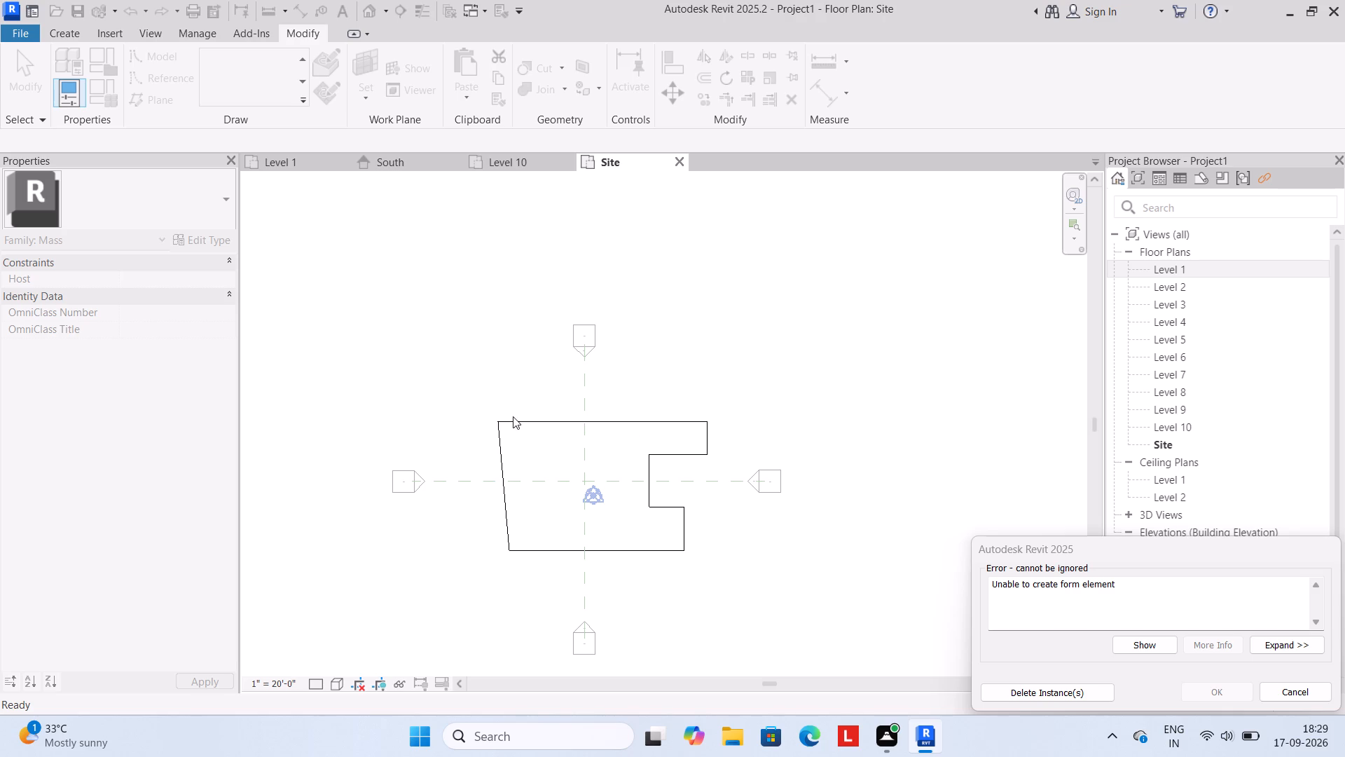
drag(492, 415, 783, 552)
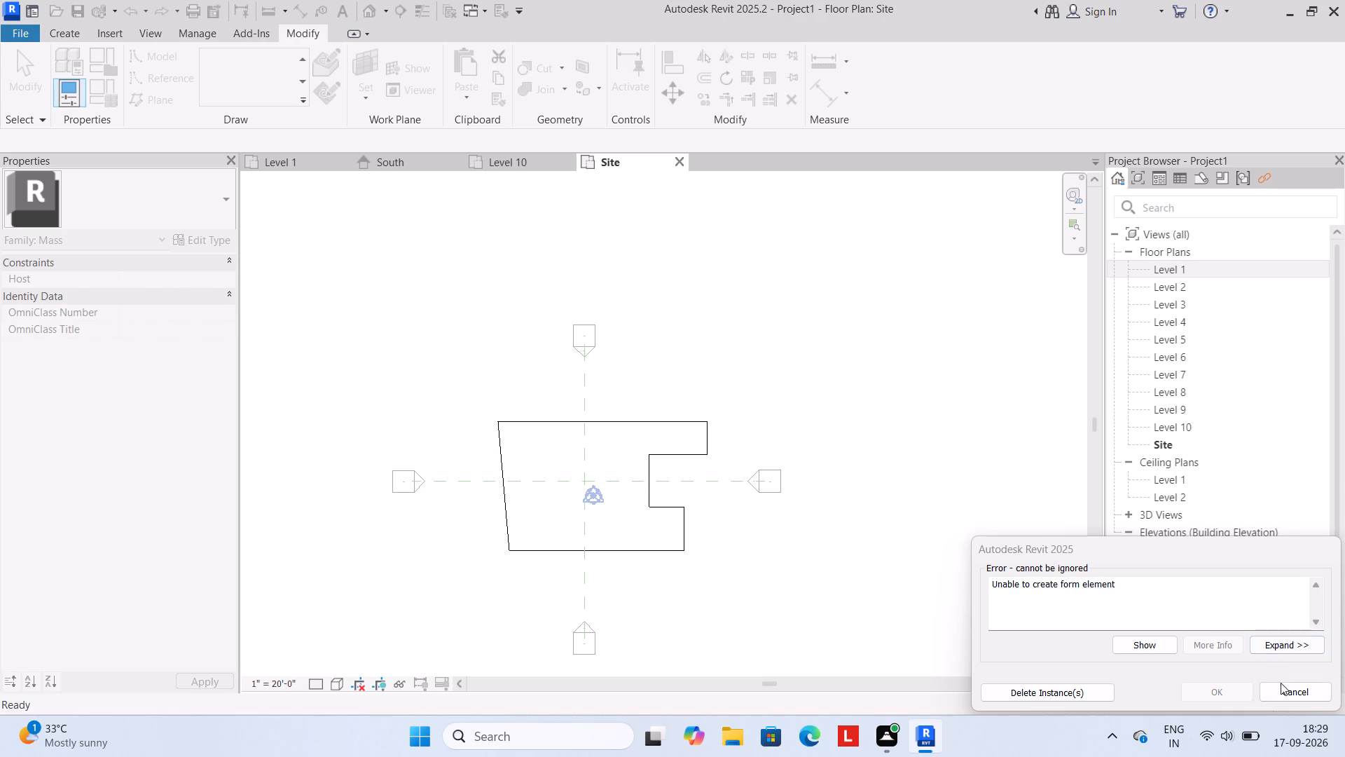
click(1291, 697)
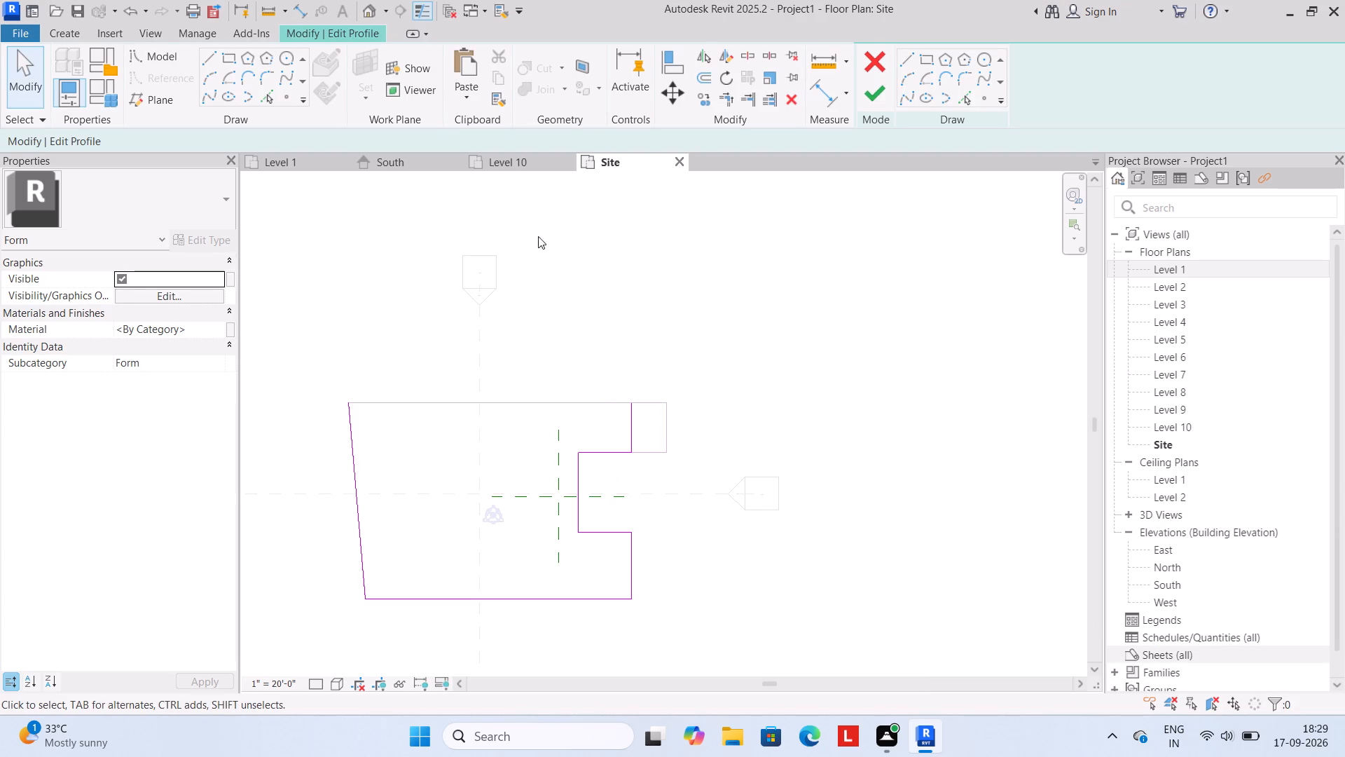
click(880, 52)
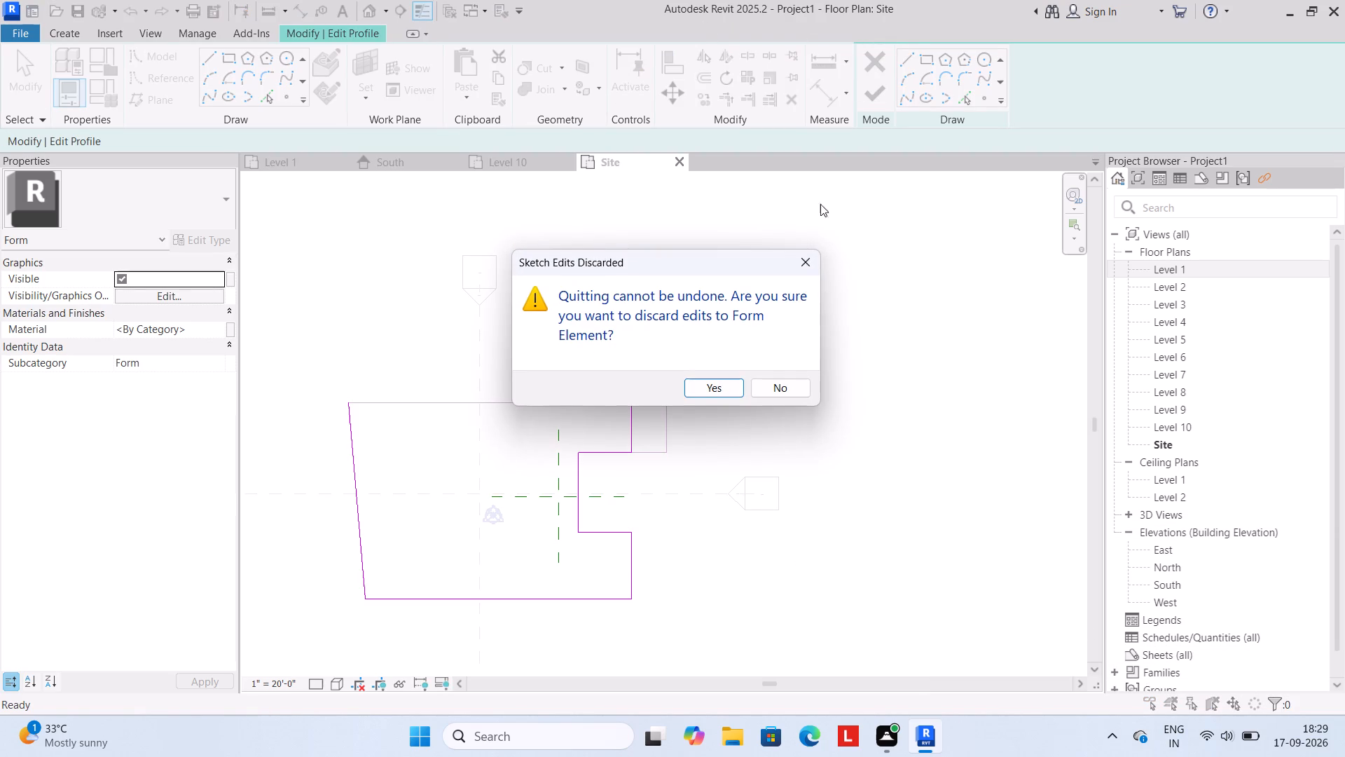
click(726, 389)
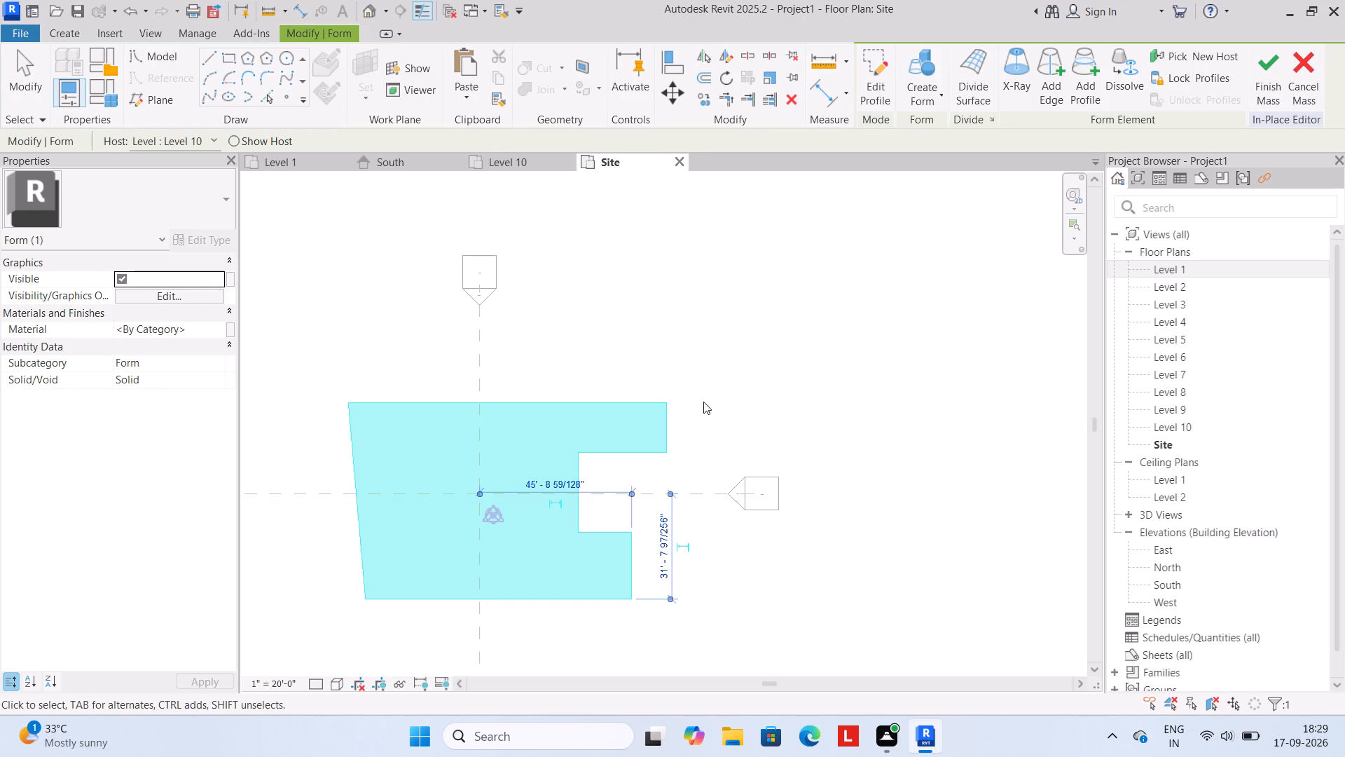
Draw a model line north across the north wing, aligned with the south wing's east end, and finish the mass.
click(874, 73)
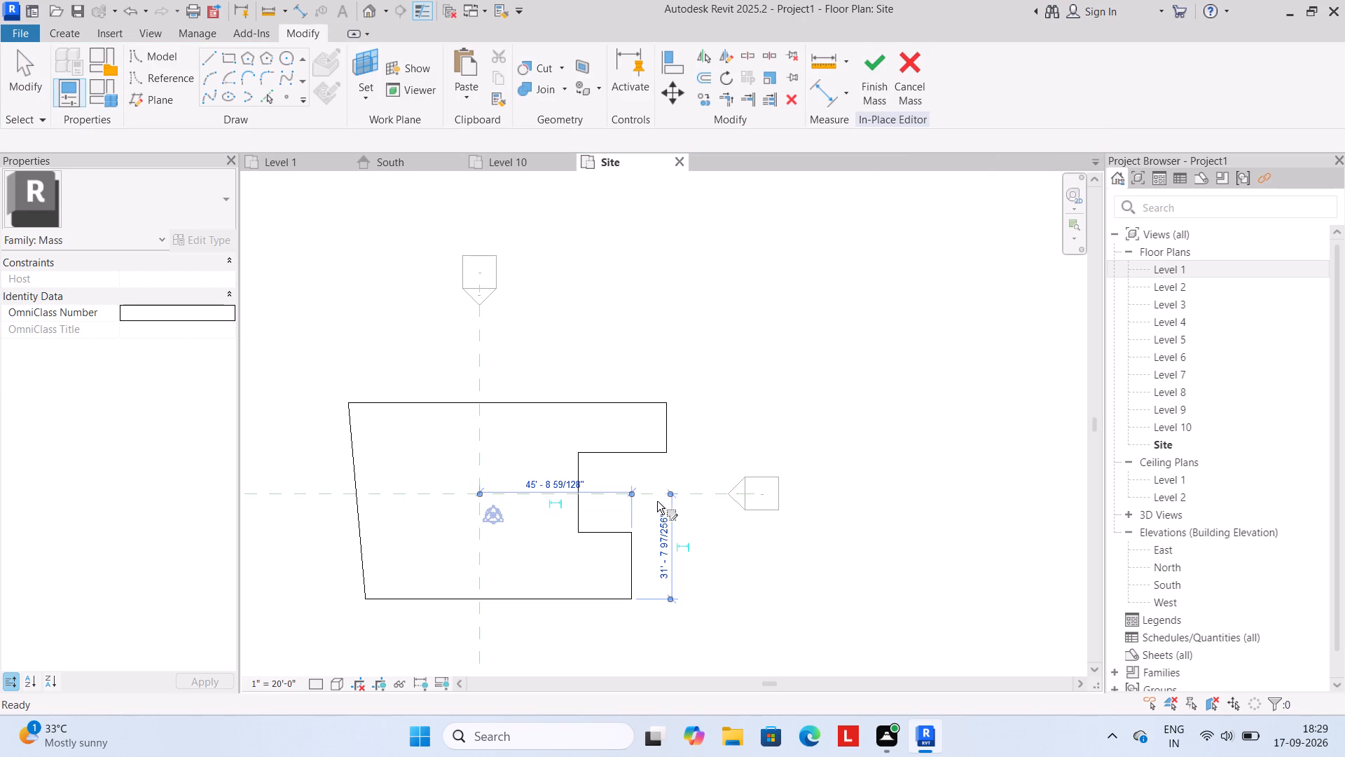
click(204, 62)
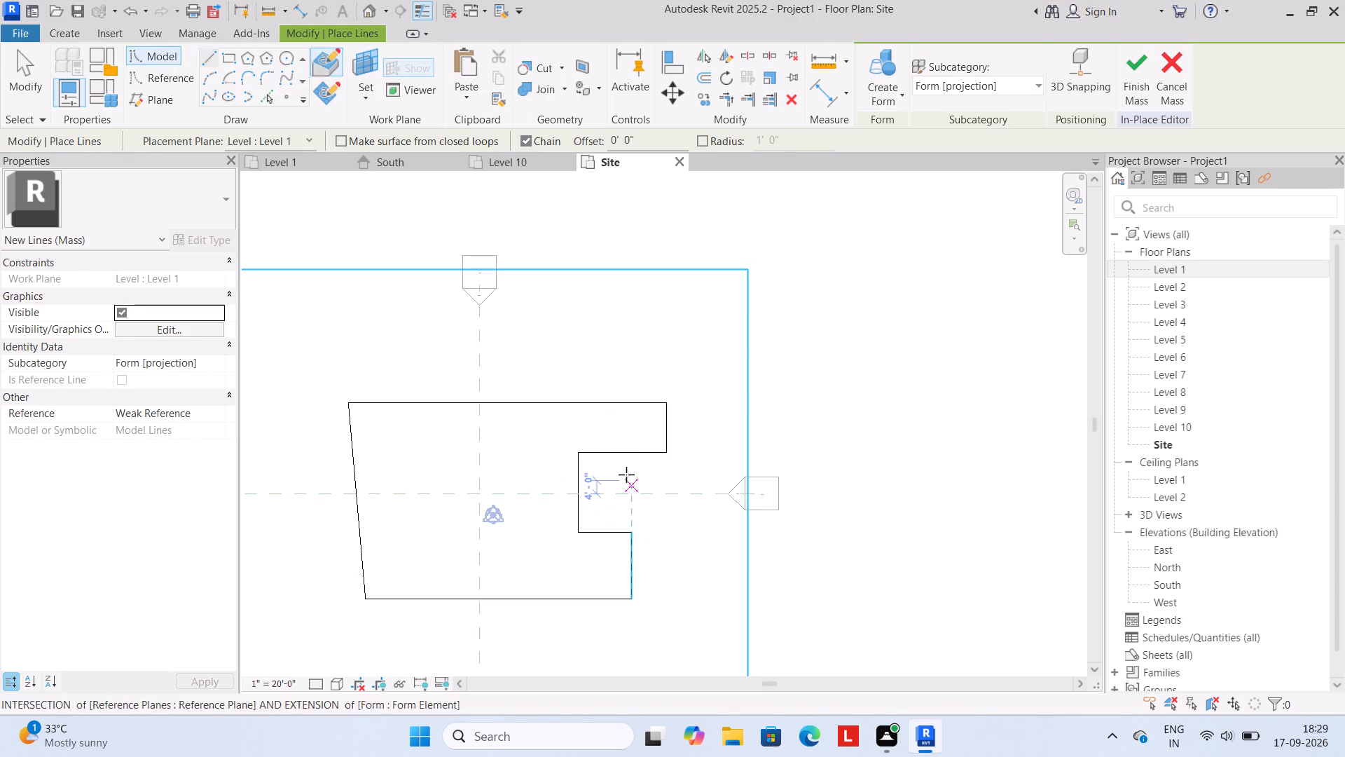
click(630, 453)
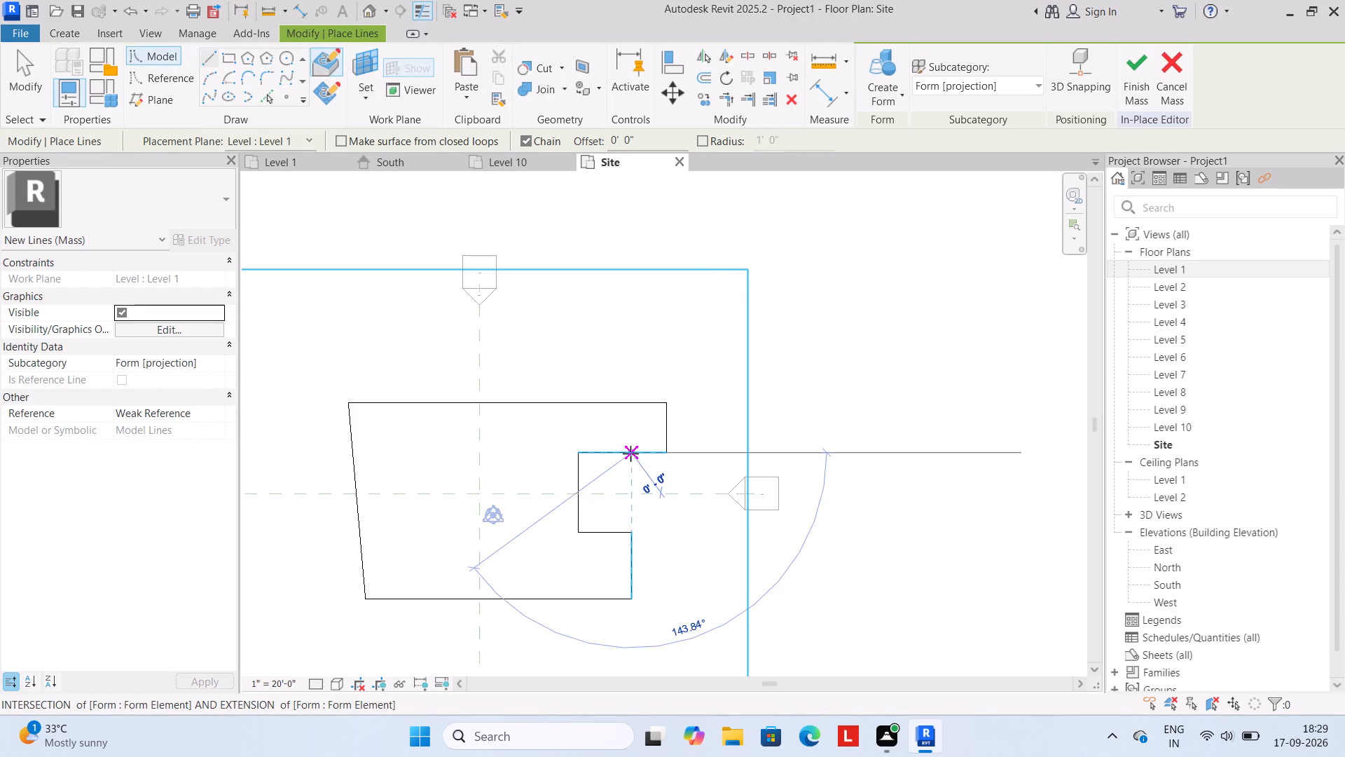
click(627, 406)
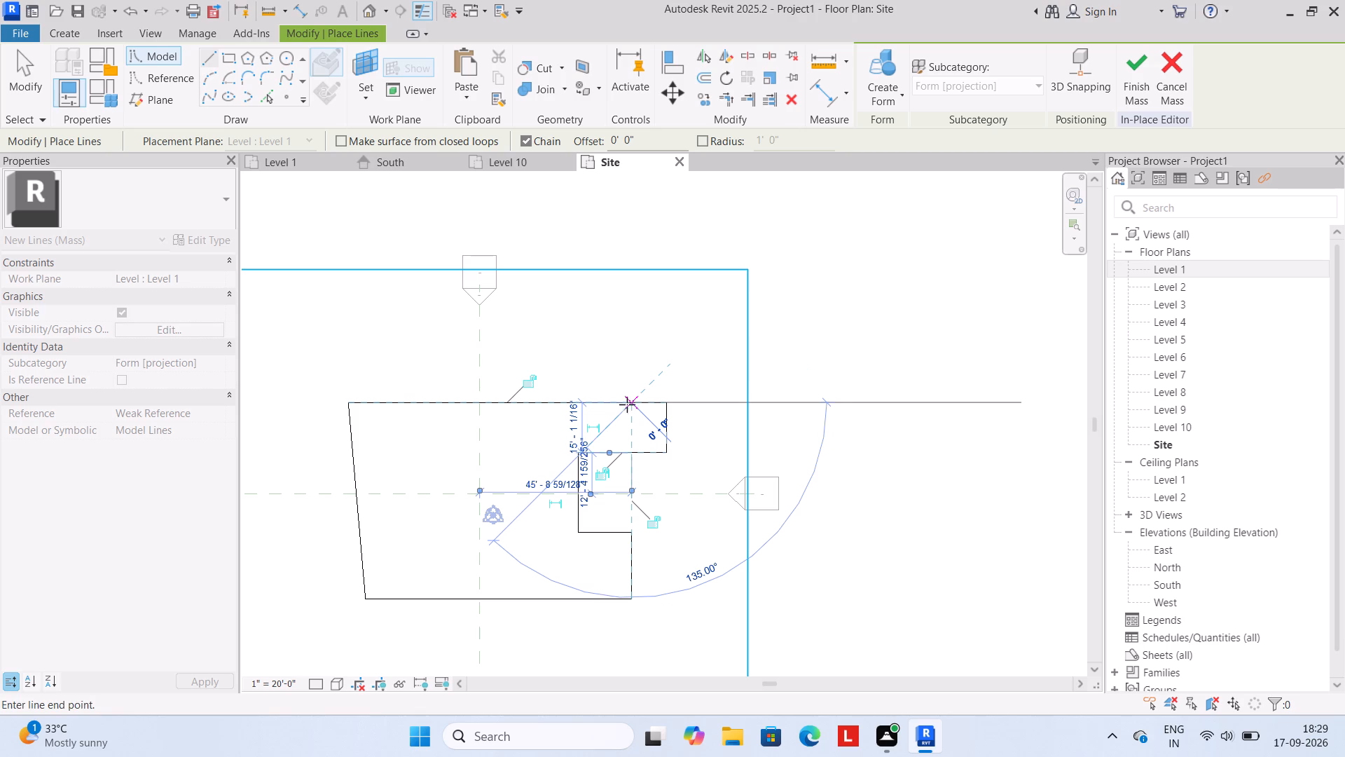
click(1131, 67)
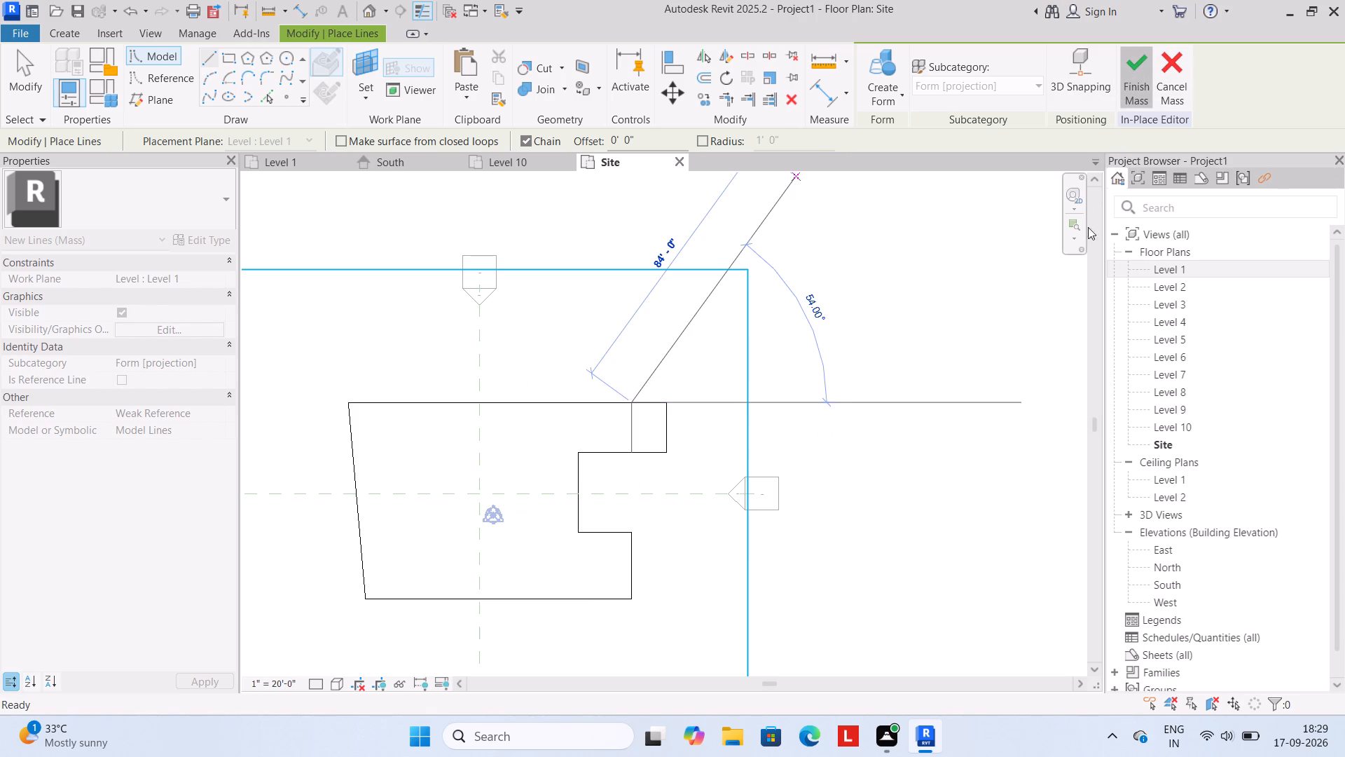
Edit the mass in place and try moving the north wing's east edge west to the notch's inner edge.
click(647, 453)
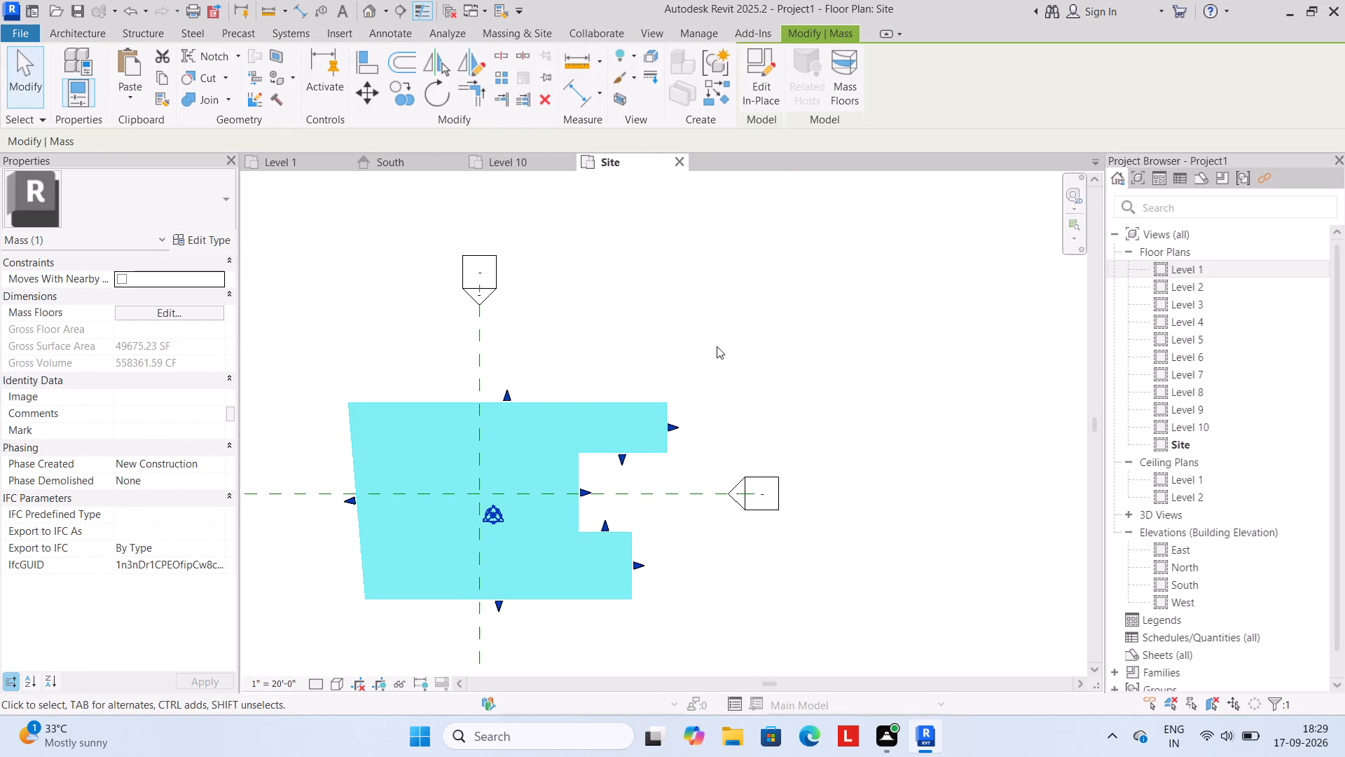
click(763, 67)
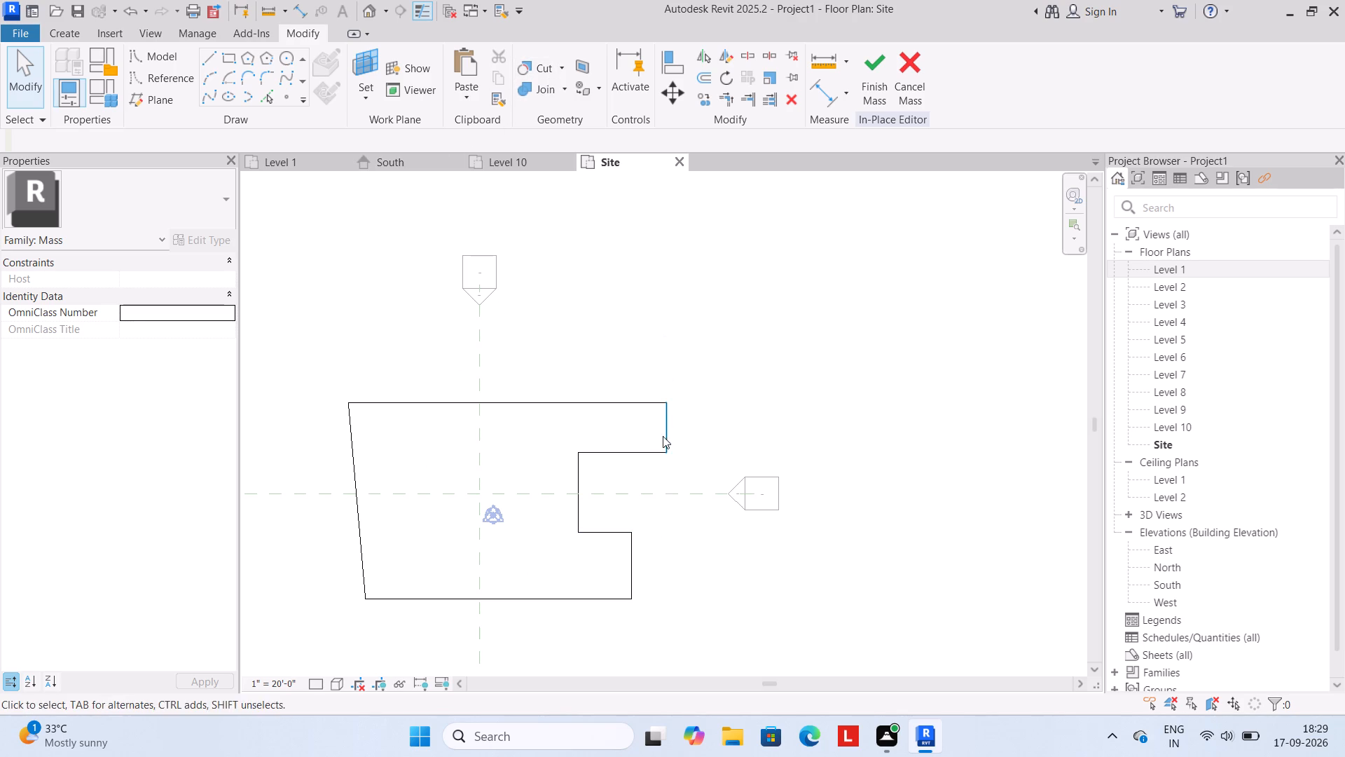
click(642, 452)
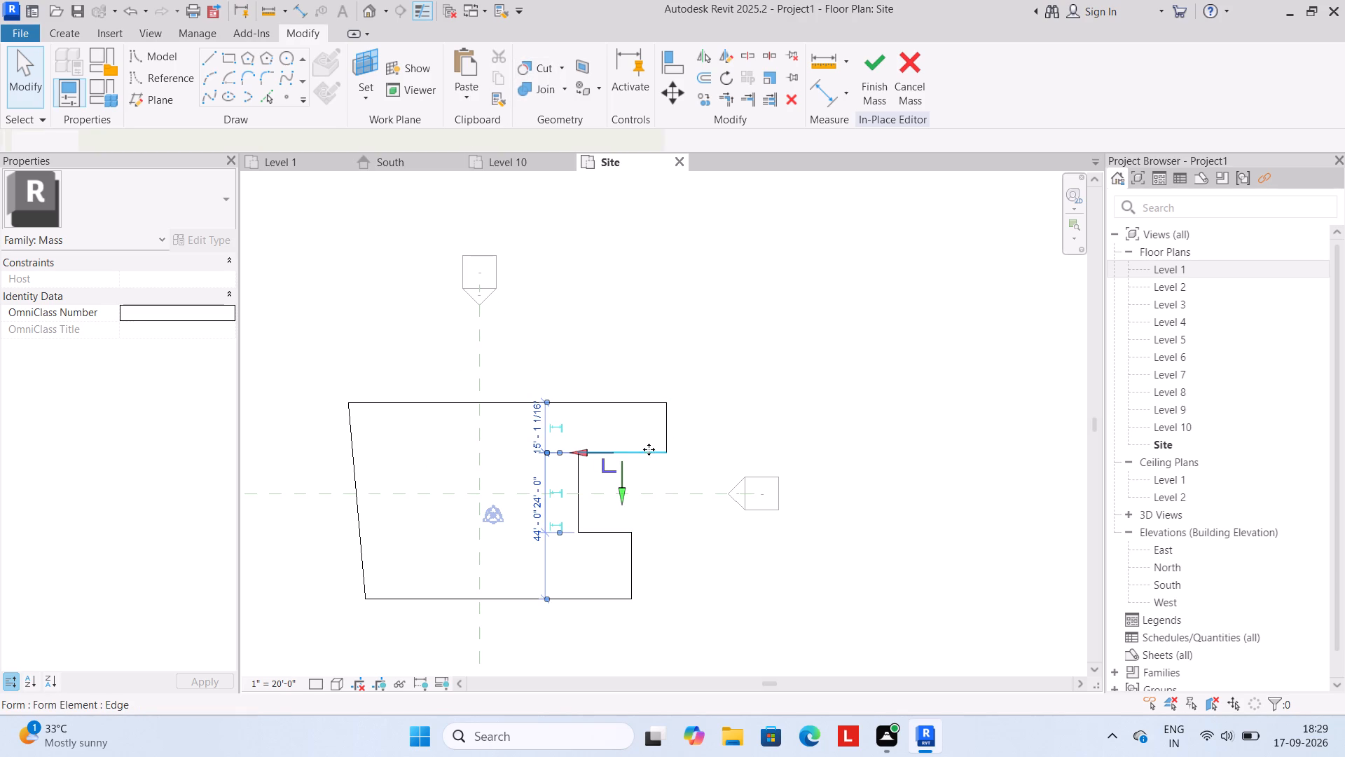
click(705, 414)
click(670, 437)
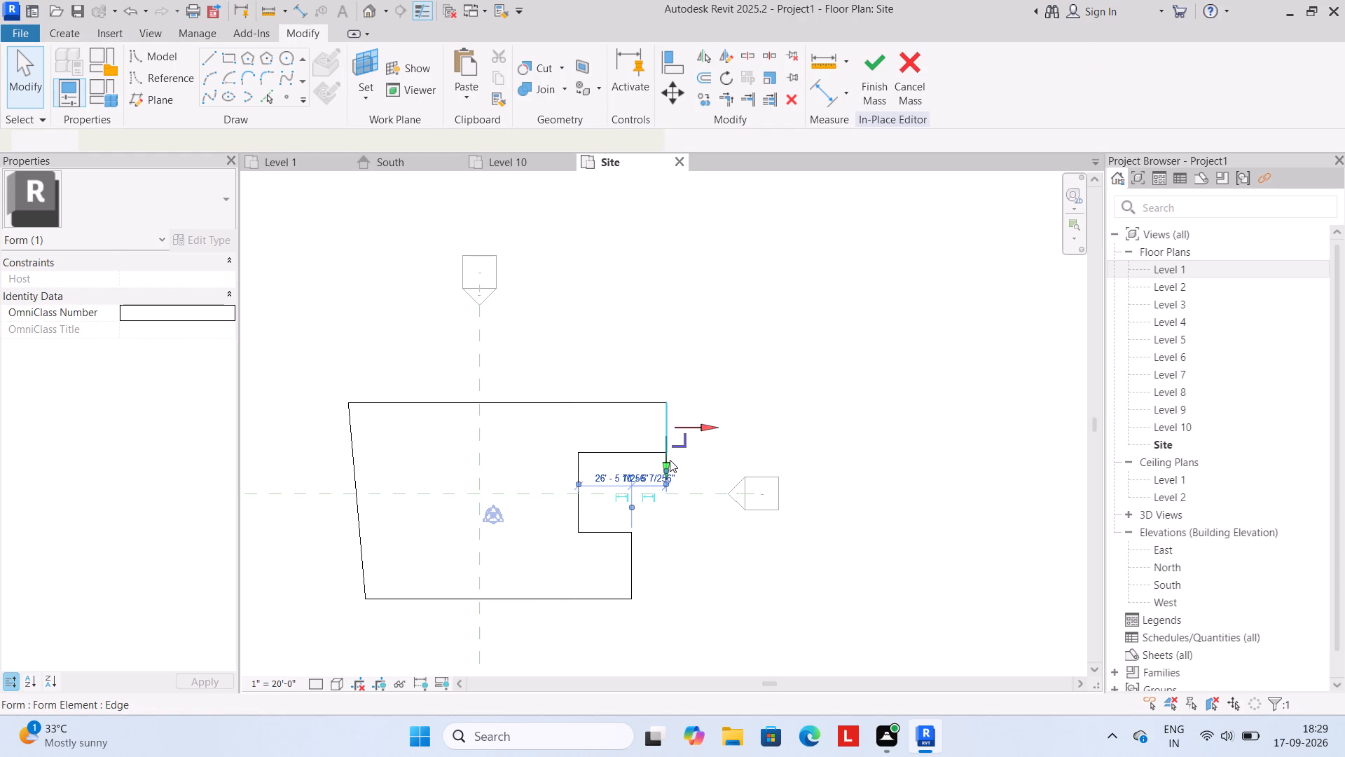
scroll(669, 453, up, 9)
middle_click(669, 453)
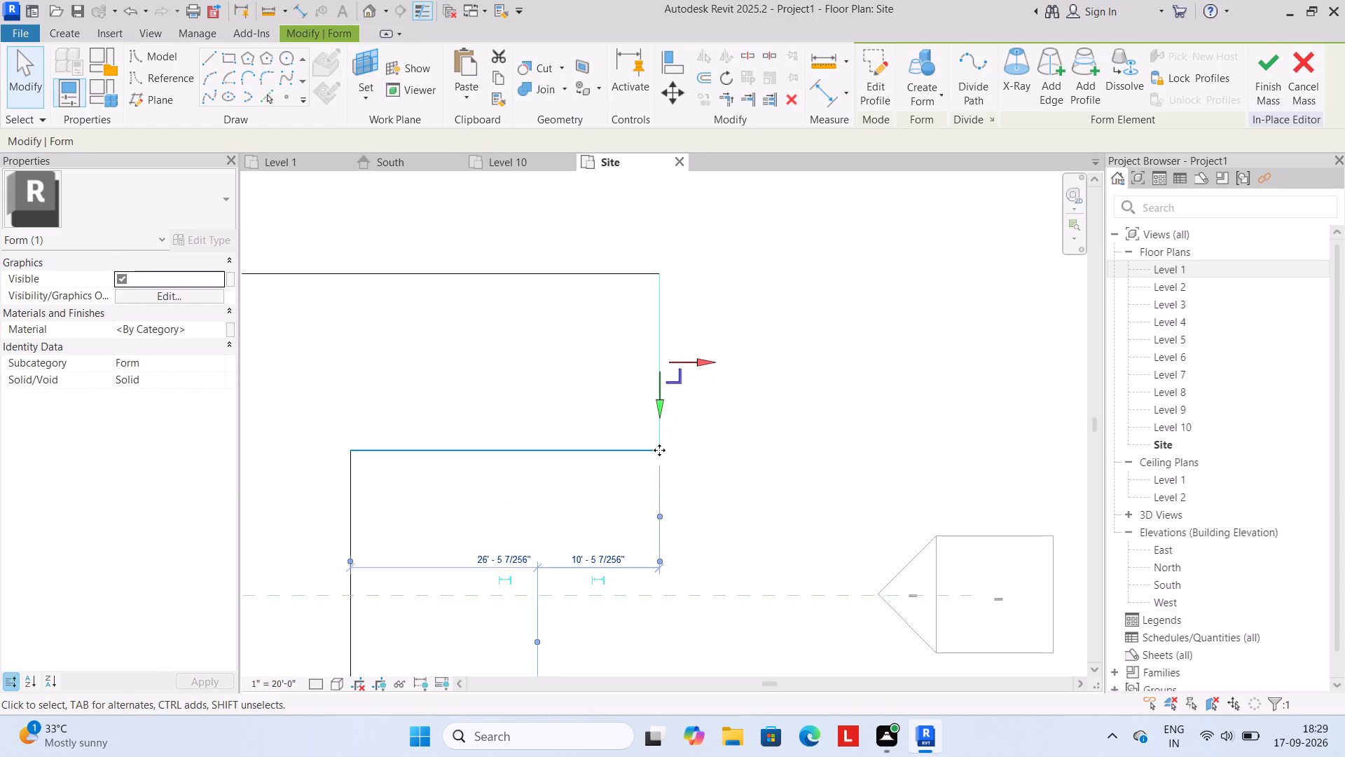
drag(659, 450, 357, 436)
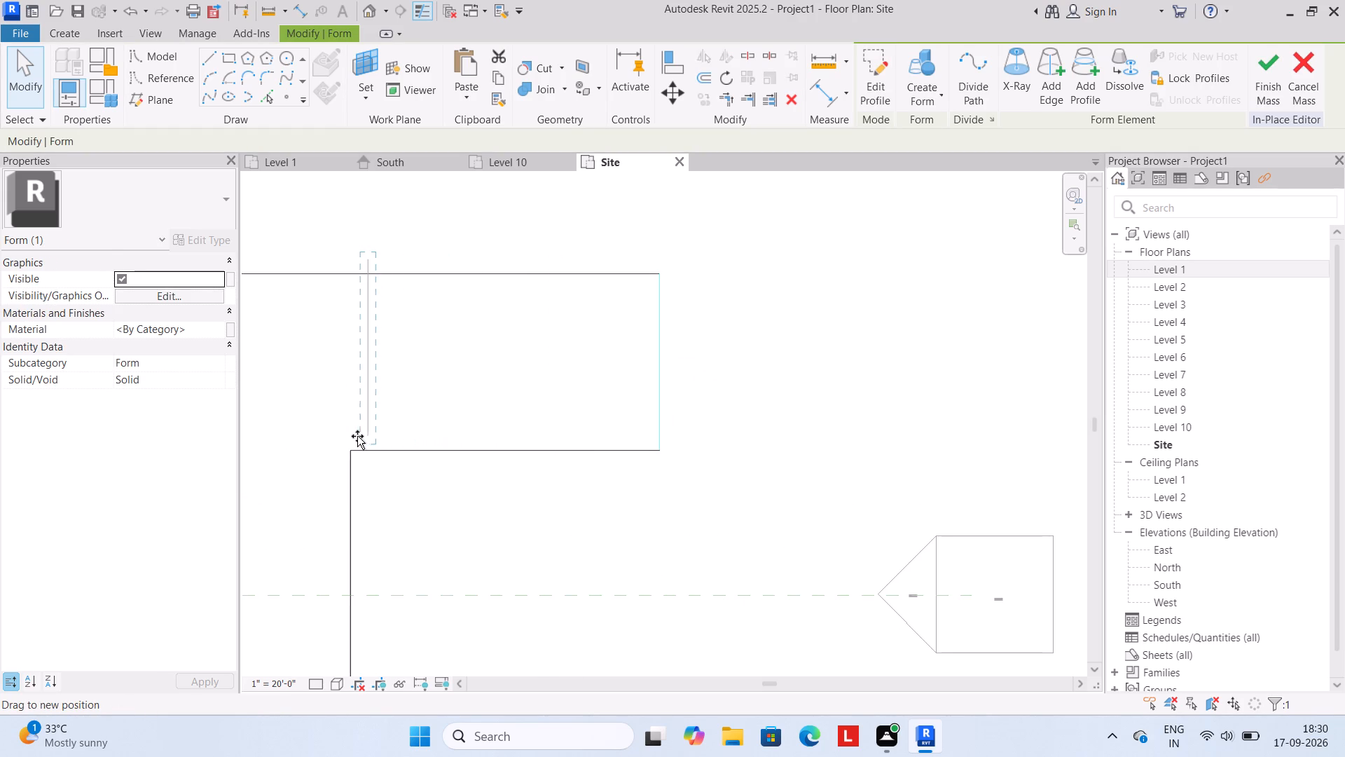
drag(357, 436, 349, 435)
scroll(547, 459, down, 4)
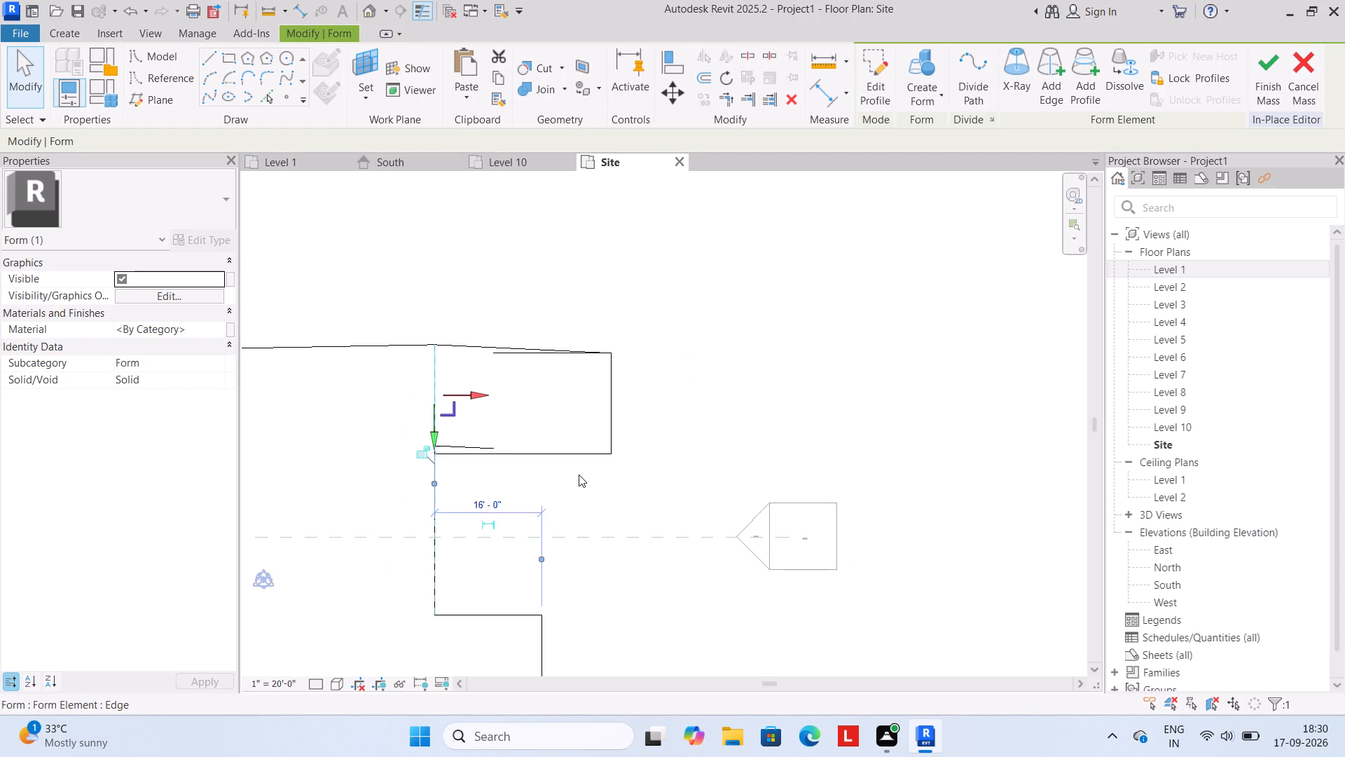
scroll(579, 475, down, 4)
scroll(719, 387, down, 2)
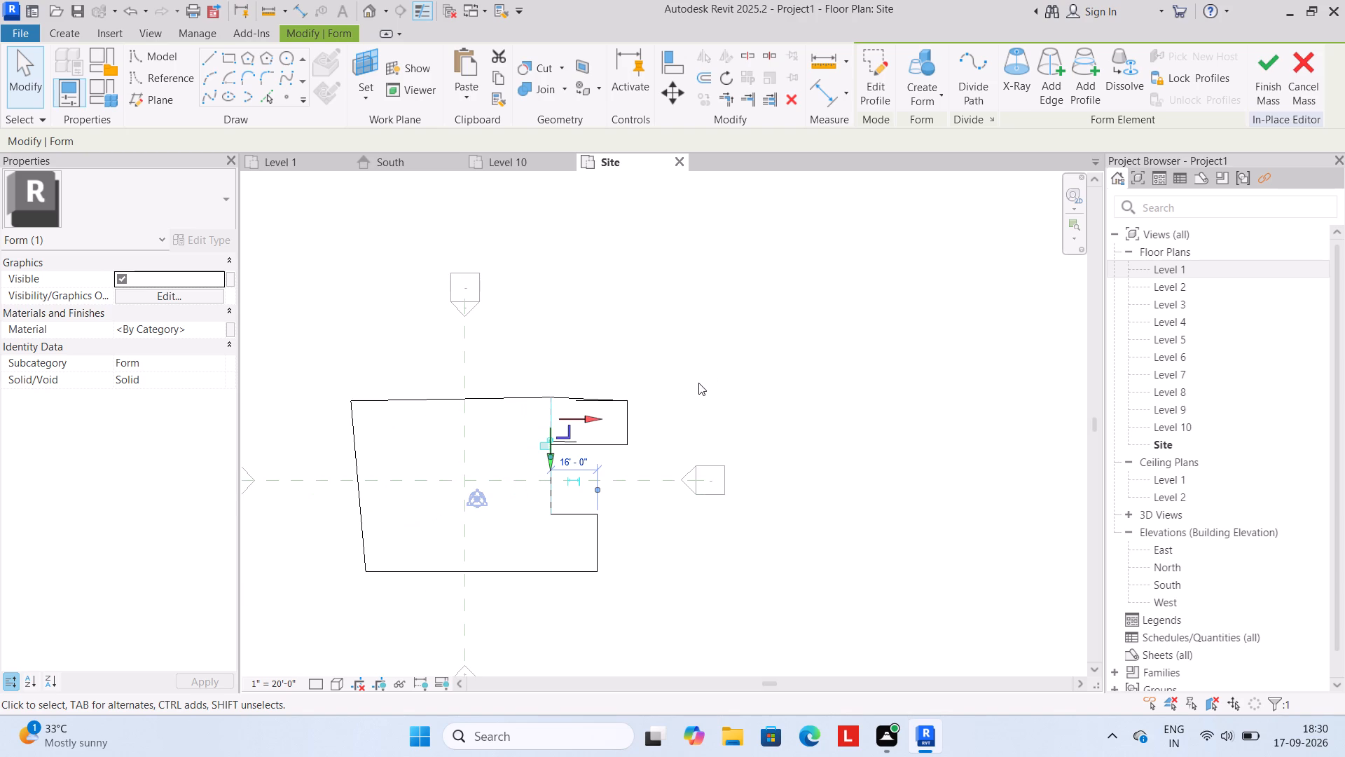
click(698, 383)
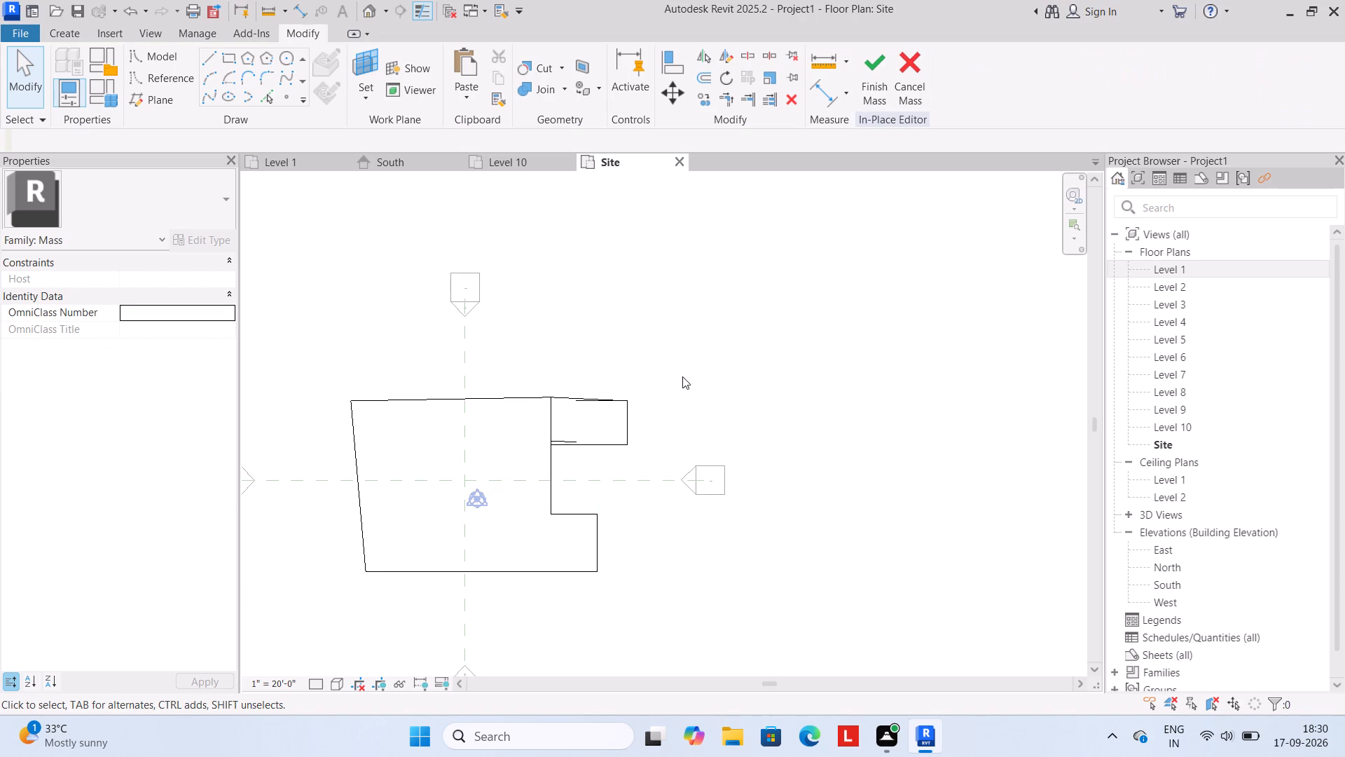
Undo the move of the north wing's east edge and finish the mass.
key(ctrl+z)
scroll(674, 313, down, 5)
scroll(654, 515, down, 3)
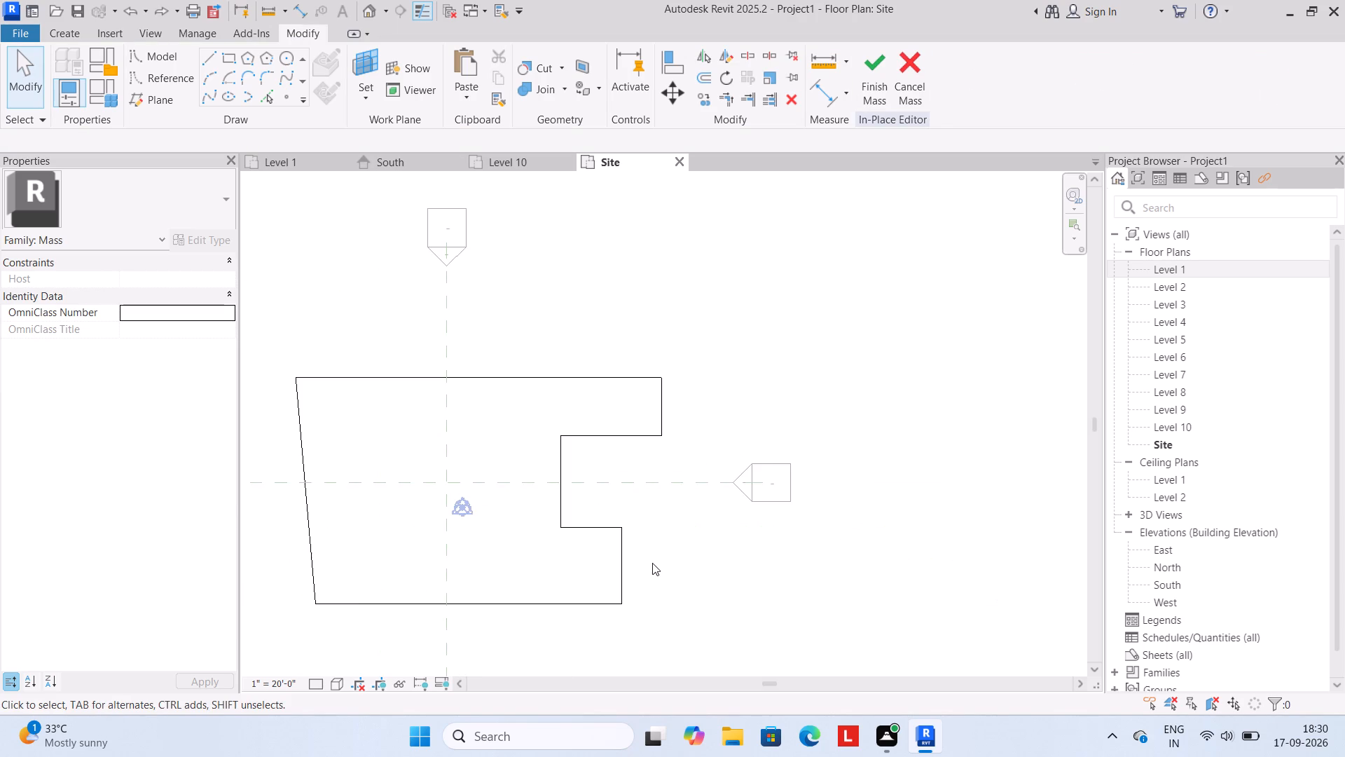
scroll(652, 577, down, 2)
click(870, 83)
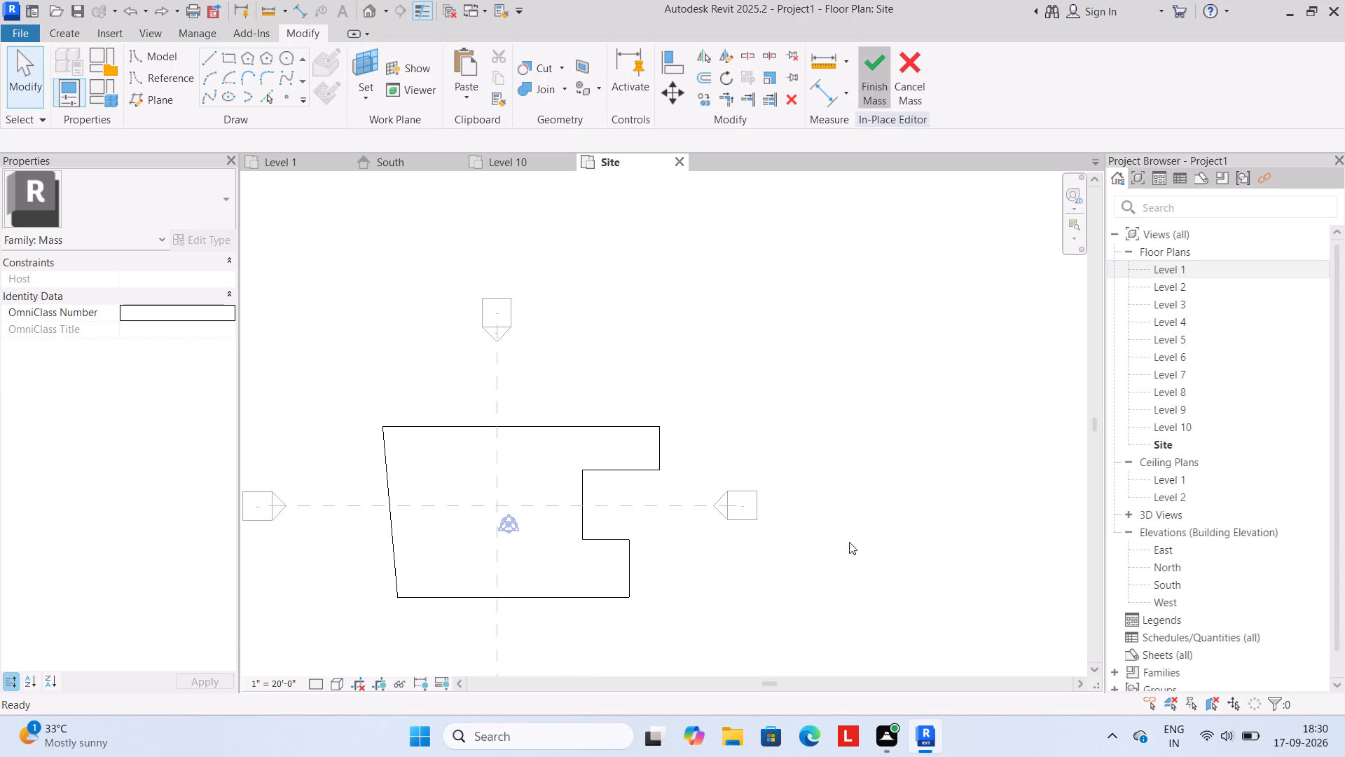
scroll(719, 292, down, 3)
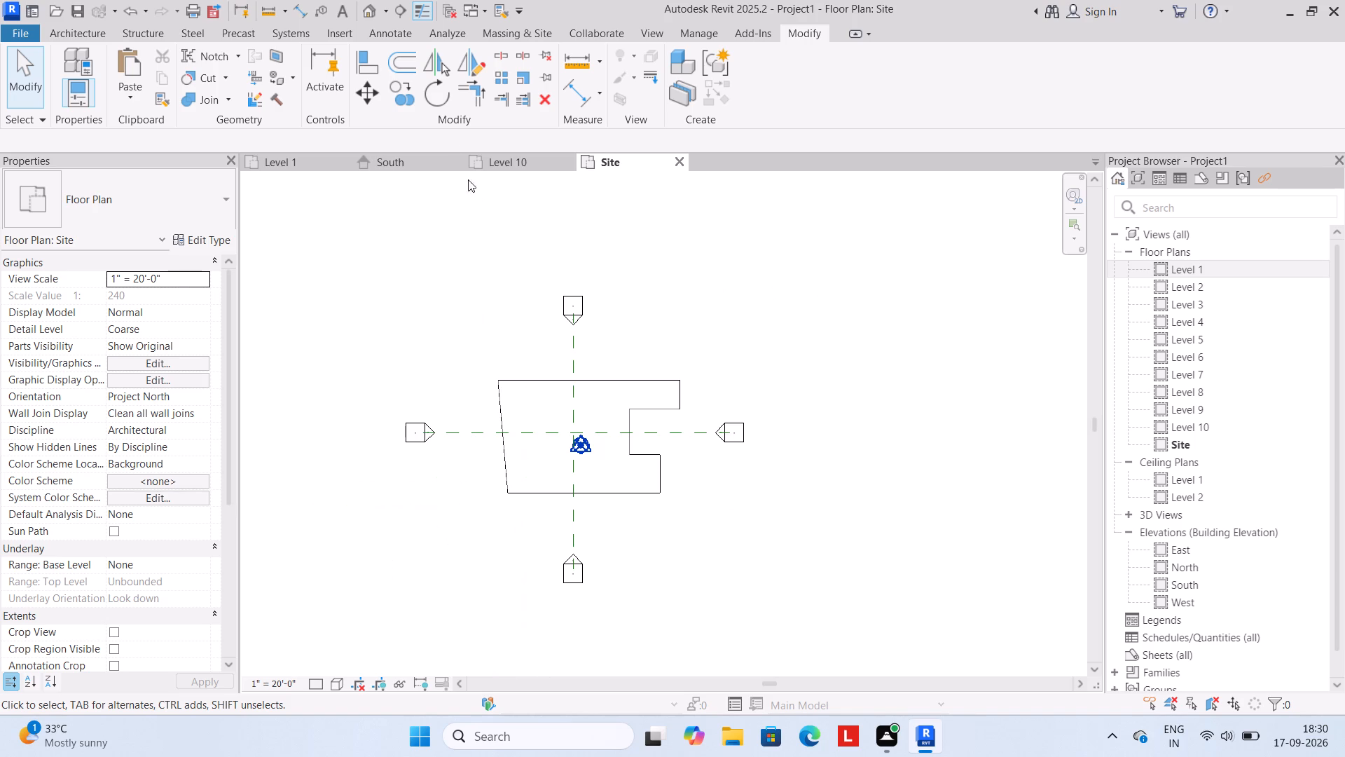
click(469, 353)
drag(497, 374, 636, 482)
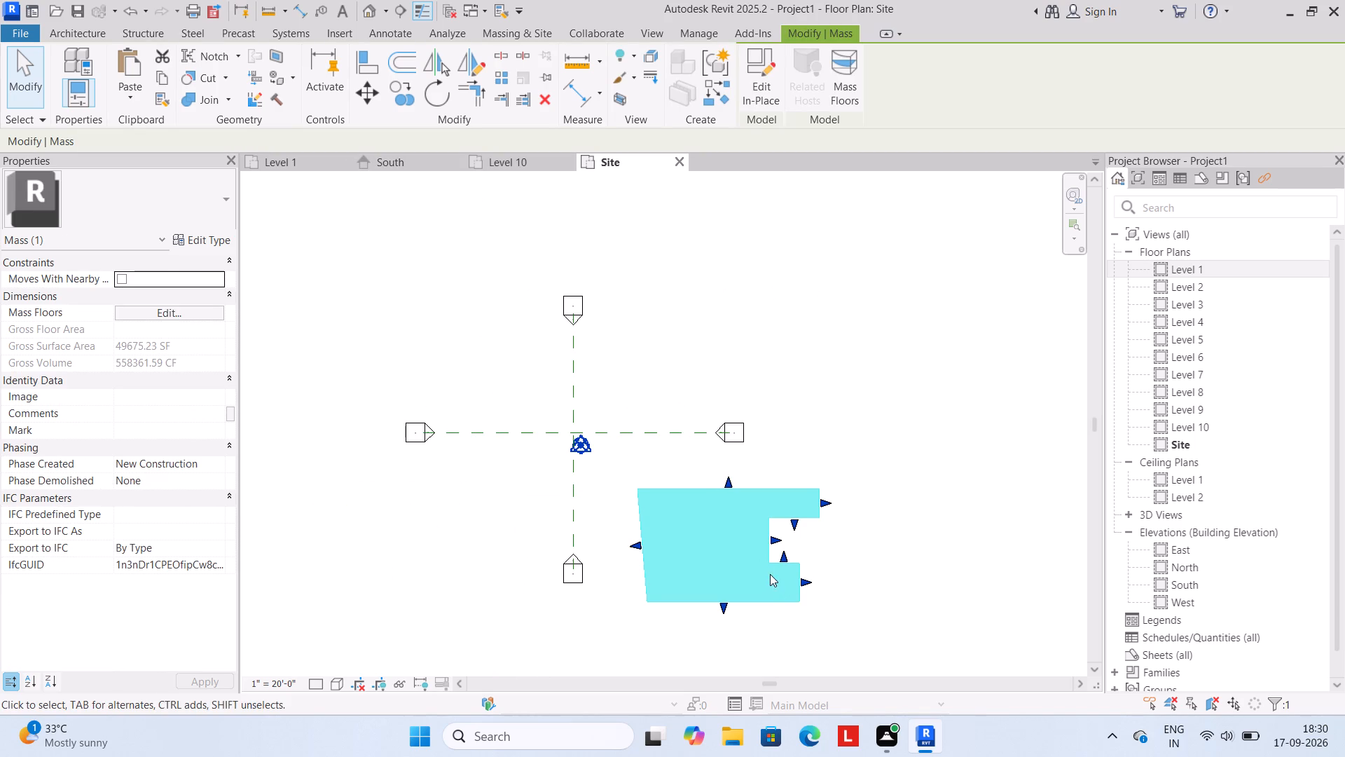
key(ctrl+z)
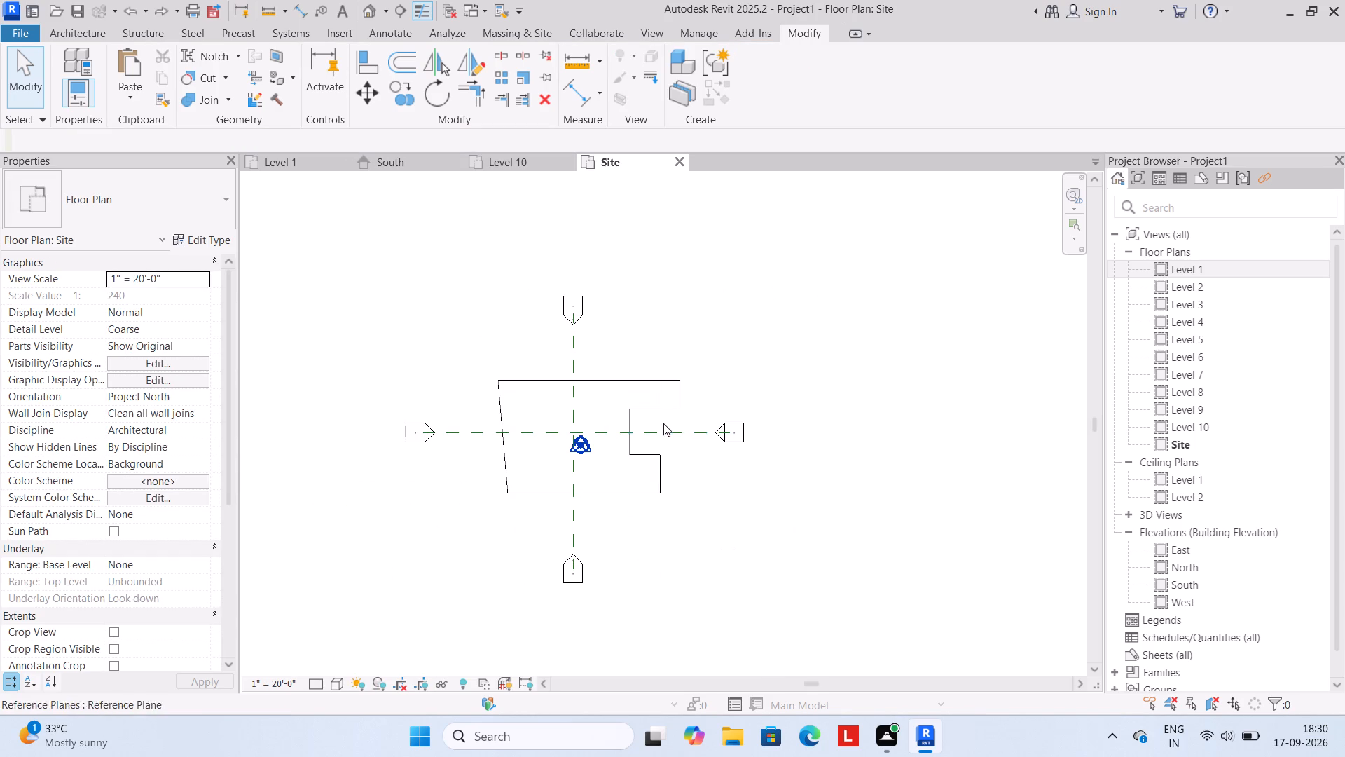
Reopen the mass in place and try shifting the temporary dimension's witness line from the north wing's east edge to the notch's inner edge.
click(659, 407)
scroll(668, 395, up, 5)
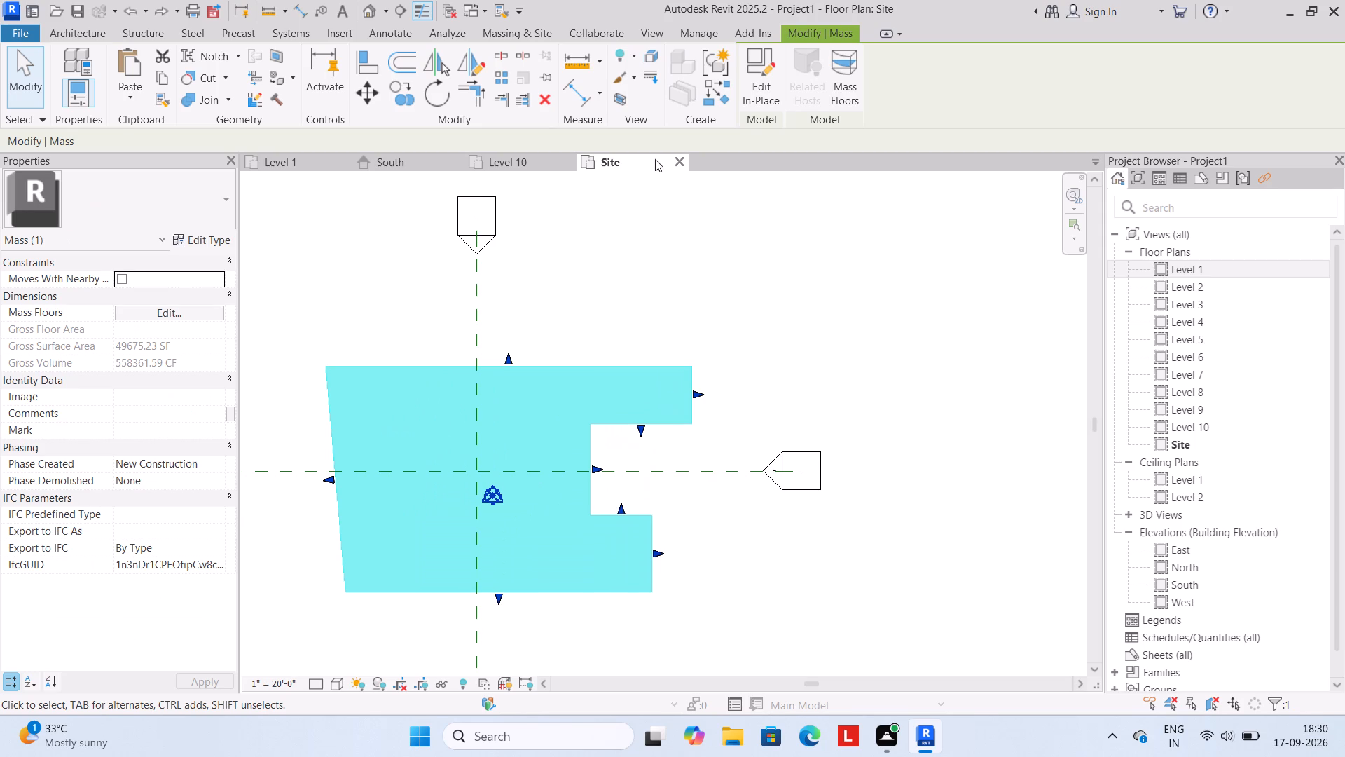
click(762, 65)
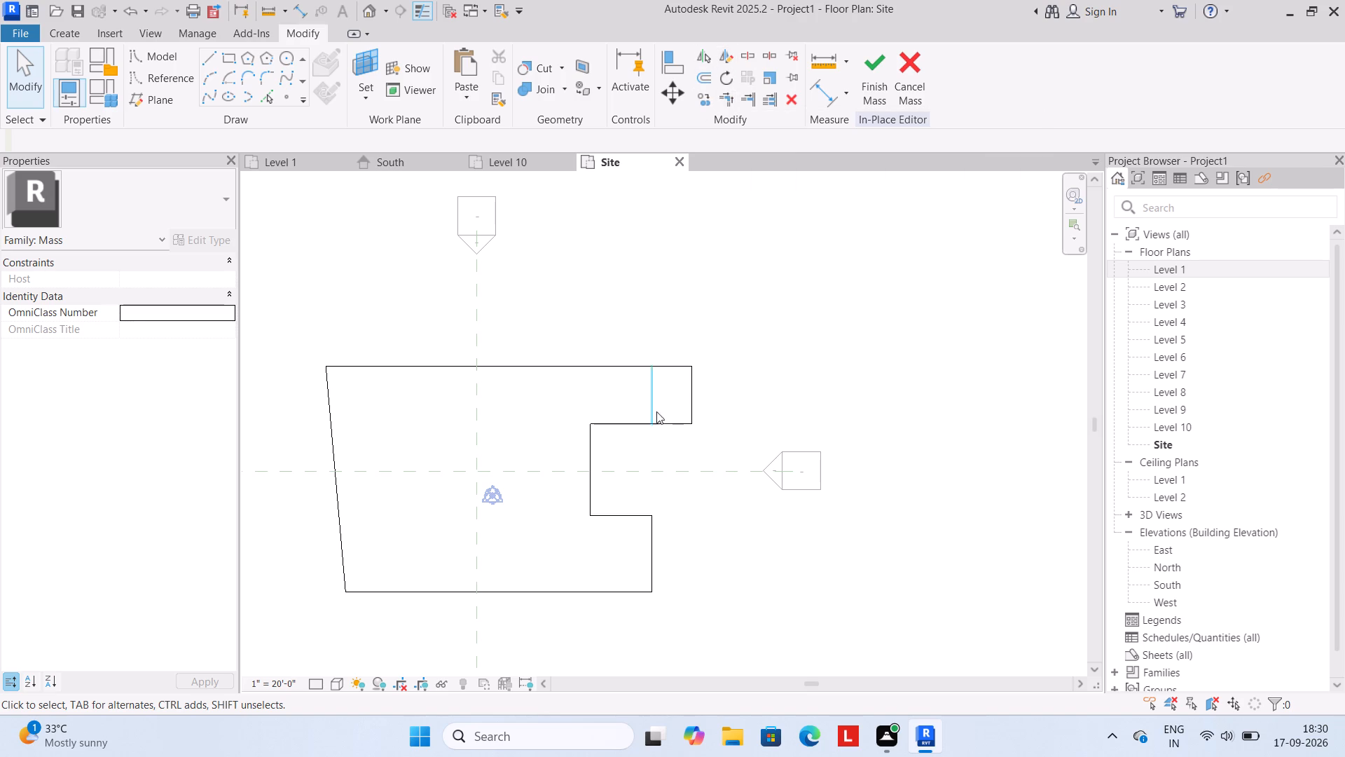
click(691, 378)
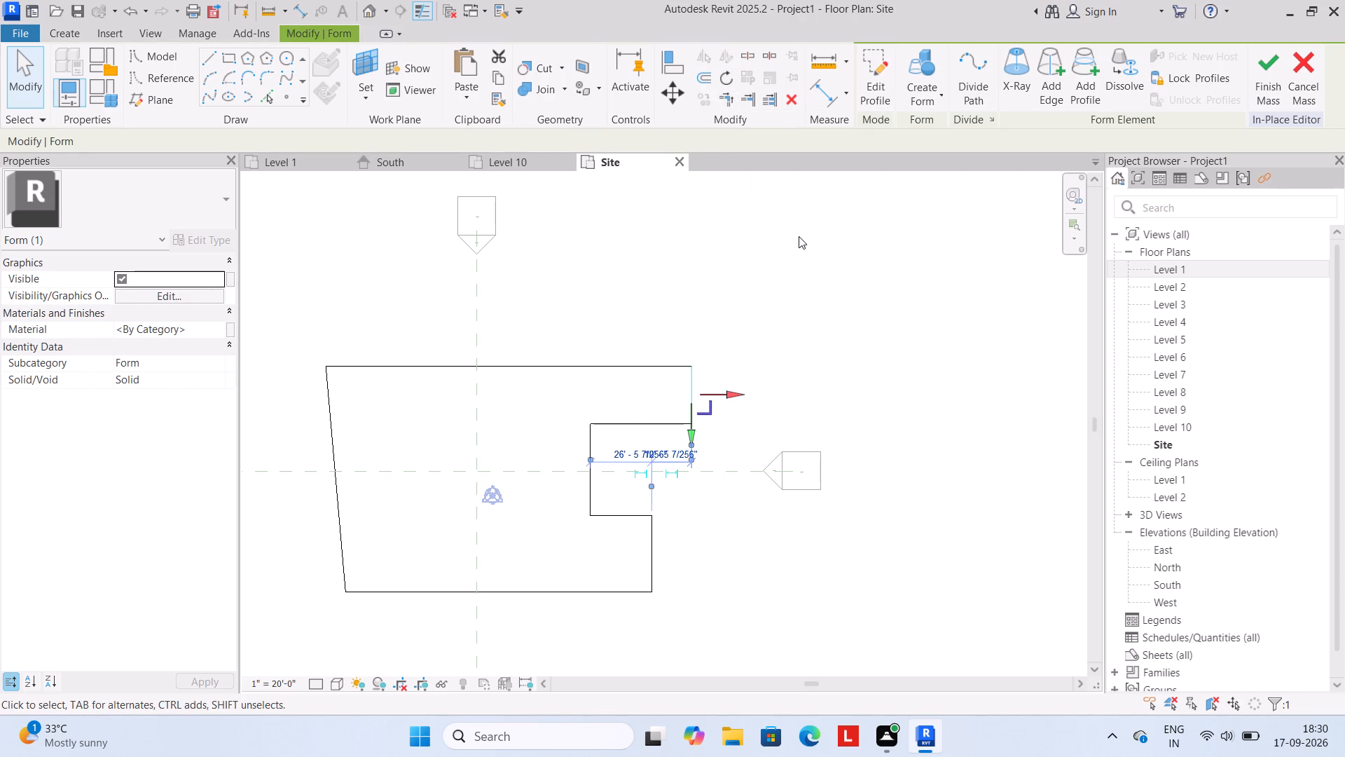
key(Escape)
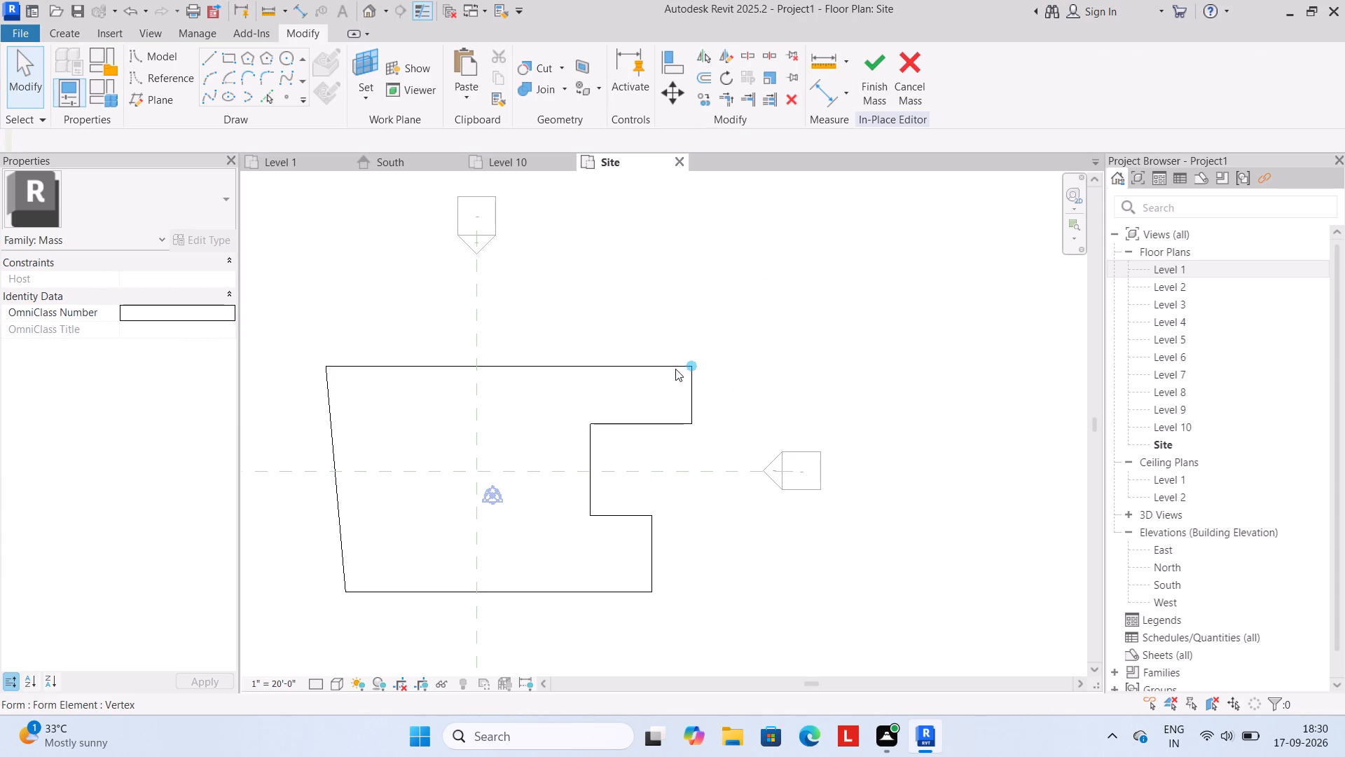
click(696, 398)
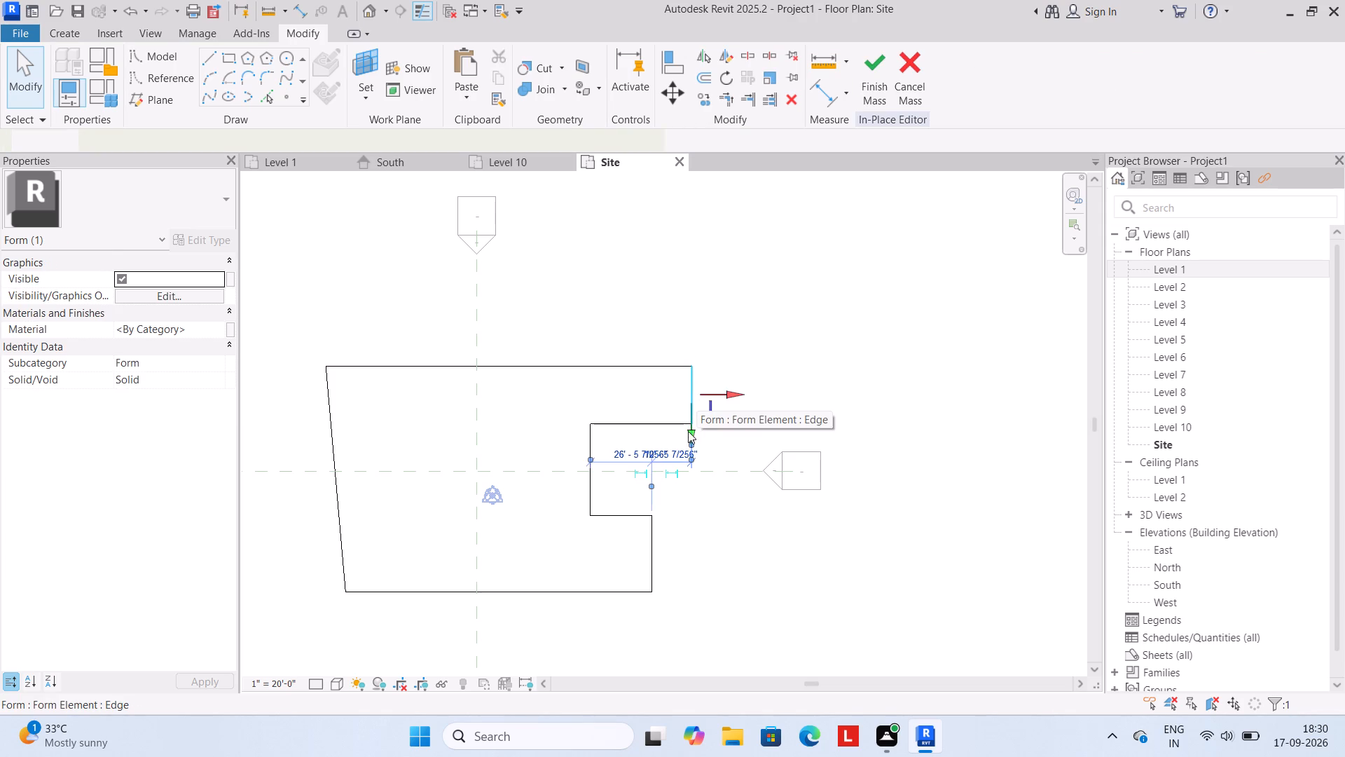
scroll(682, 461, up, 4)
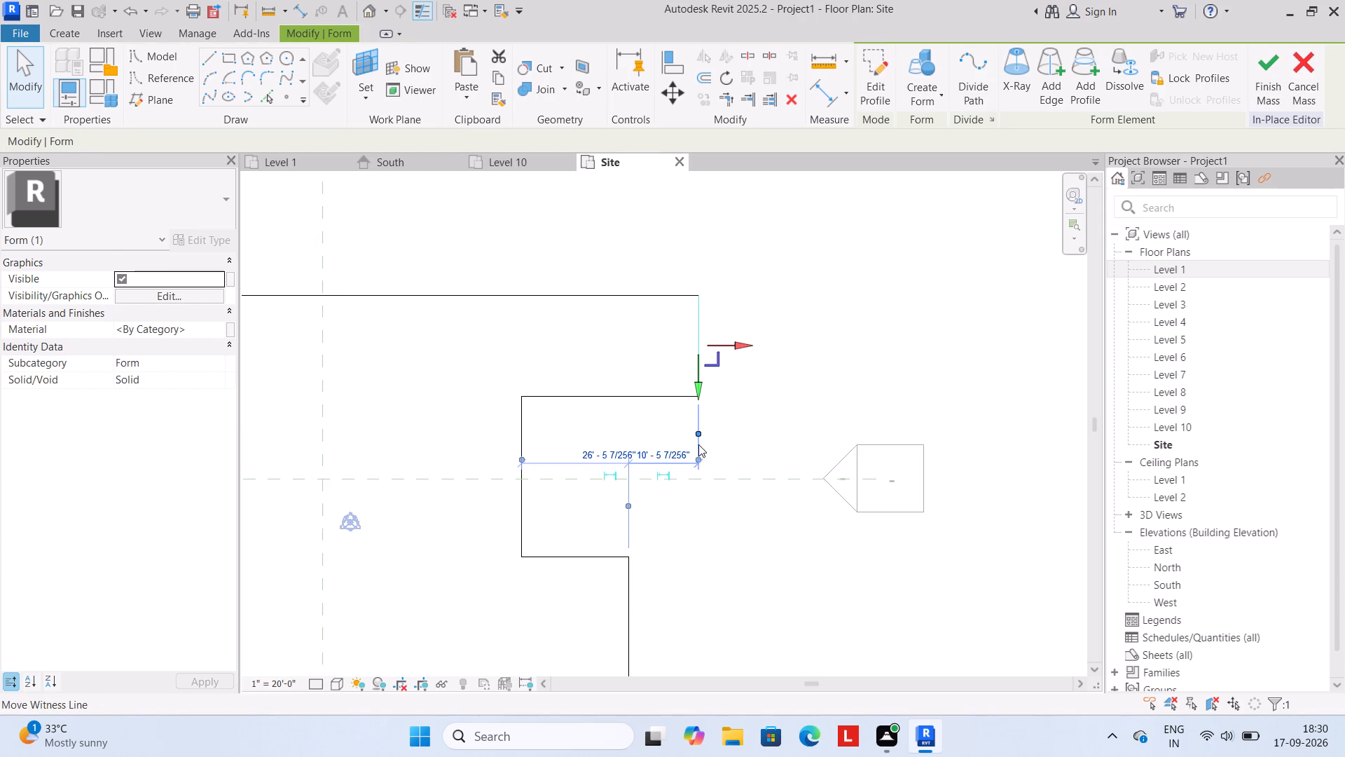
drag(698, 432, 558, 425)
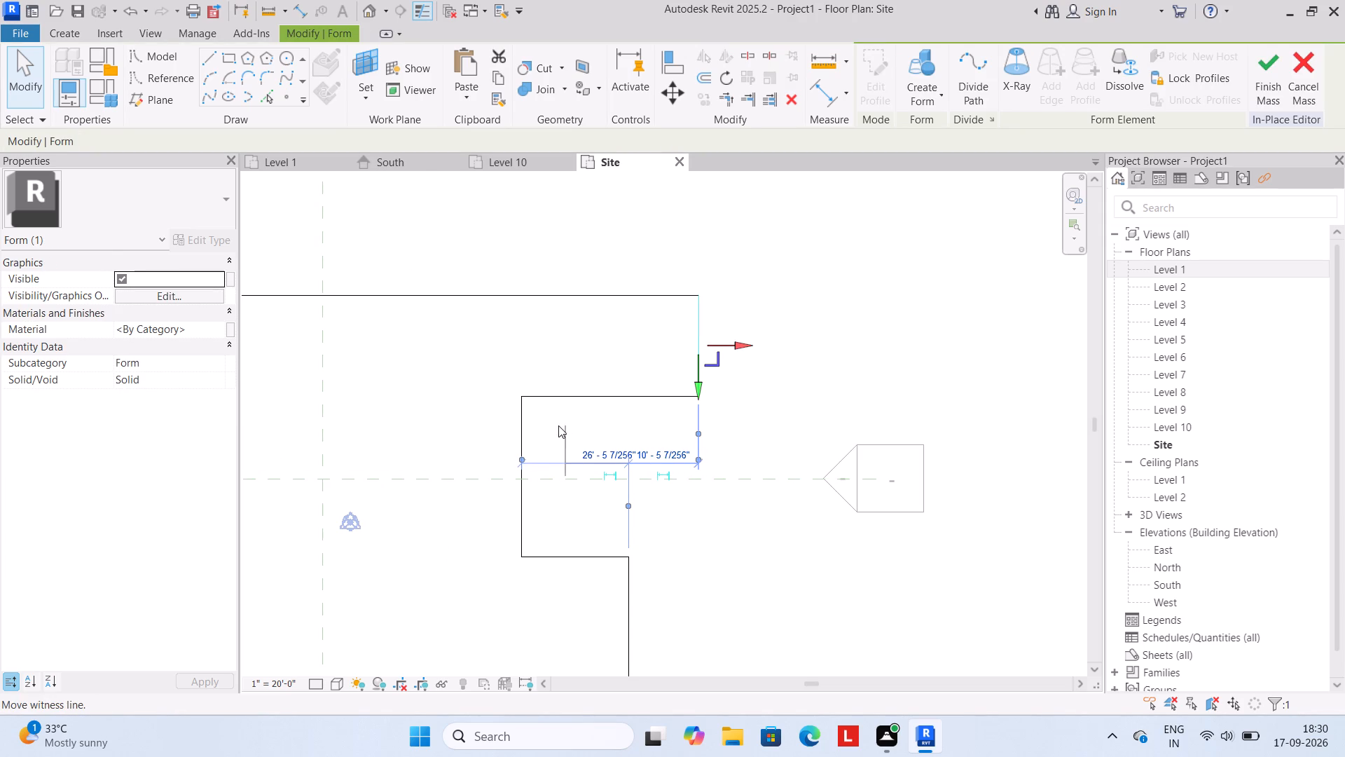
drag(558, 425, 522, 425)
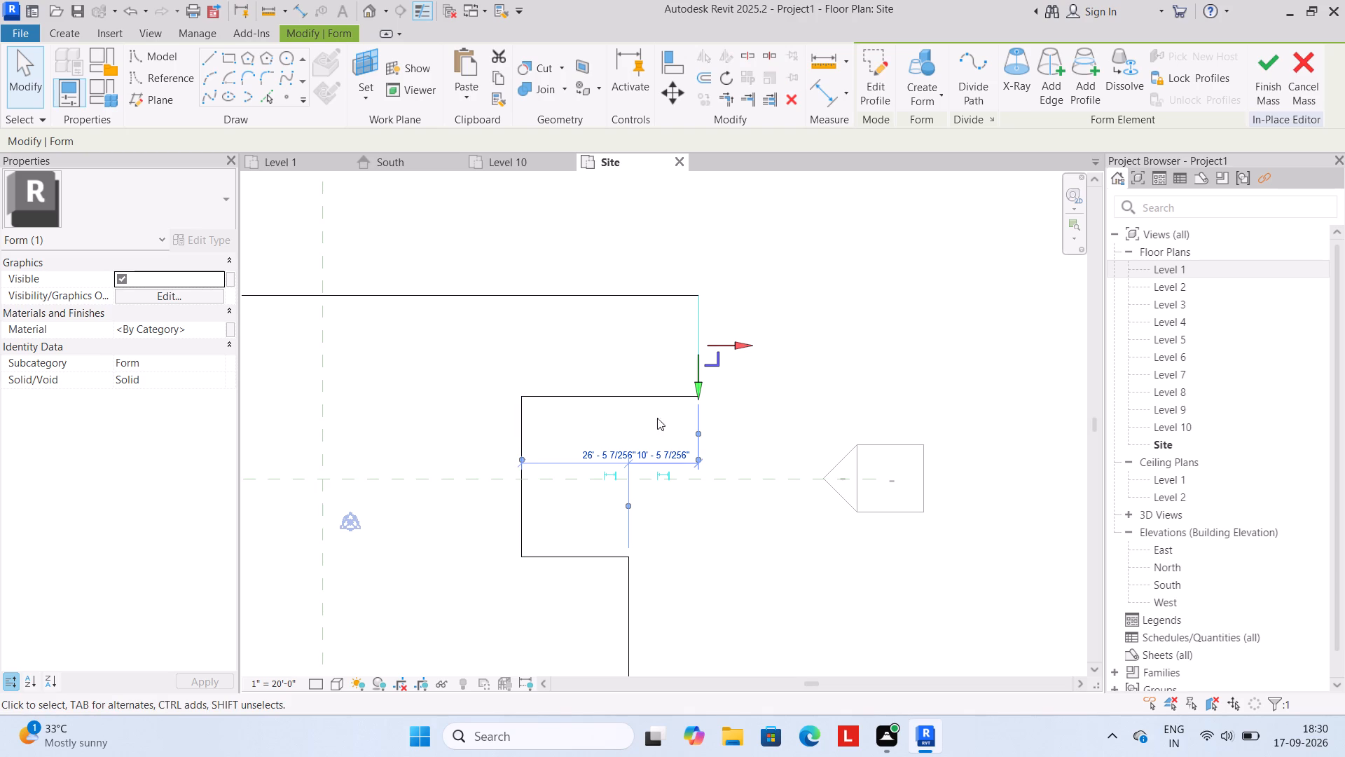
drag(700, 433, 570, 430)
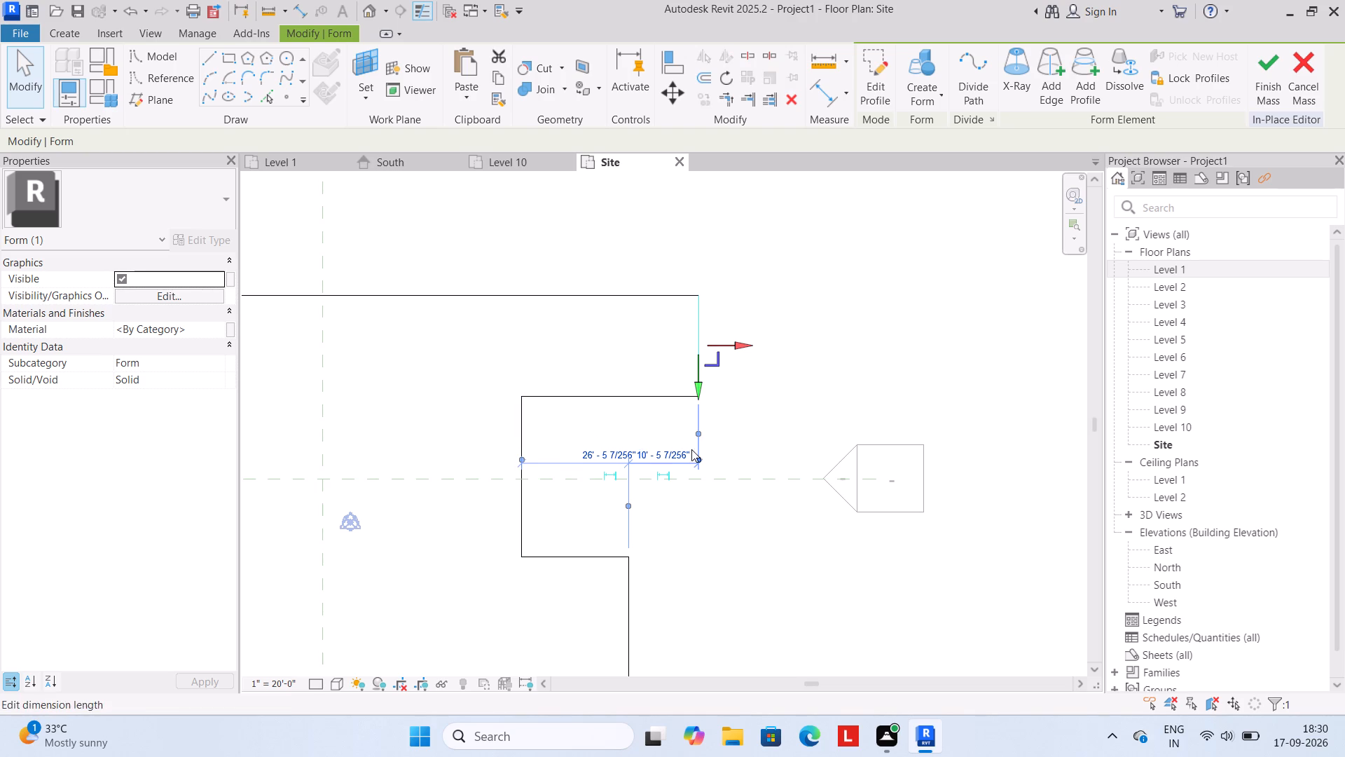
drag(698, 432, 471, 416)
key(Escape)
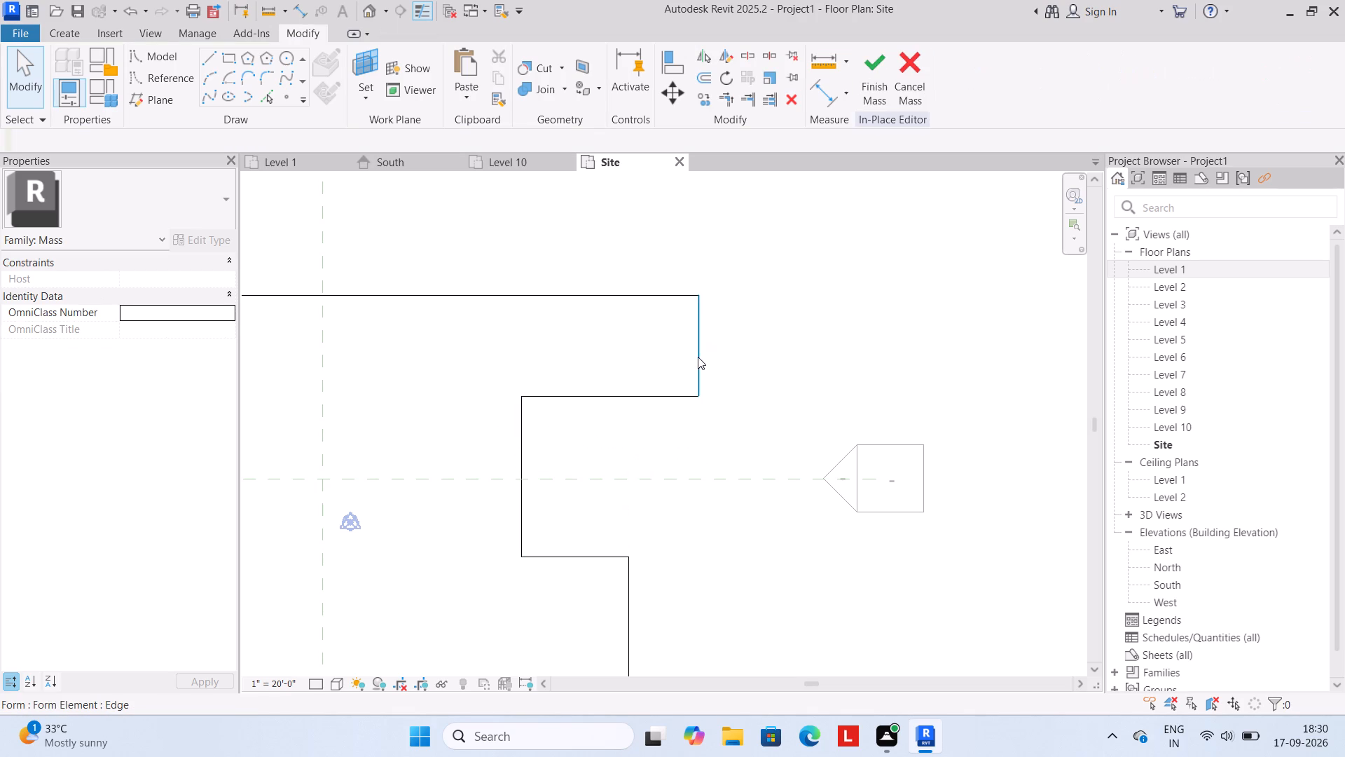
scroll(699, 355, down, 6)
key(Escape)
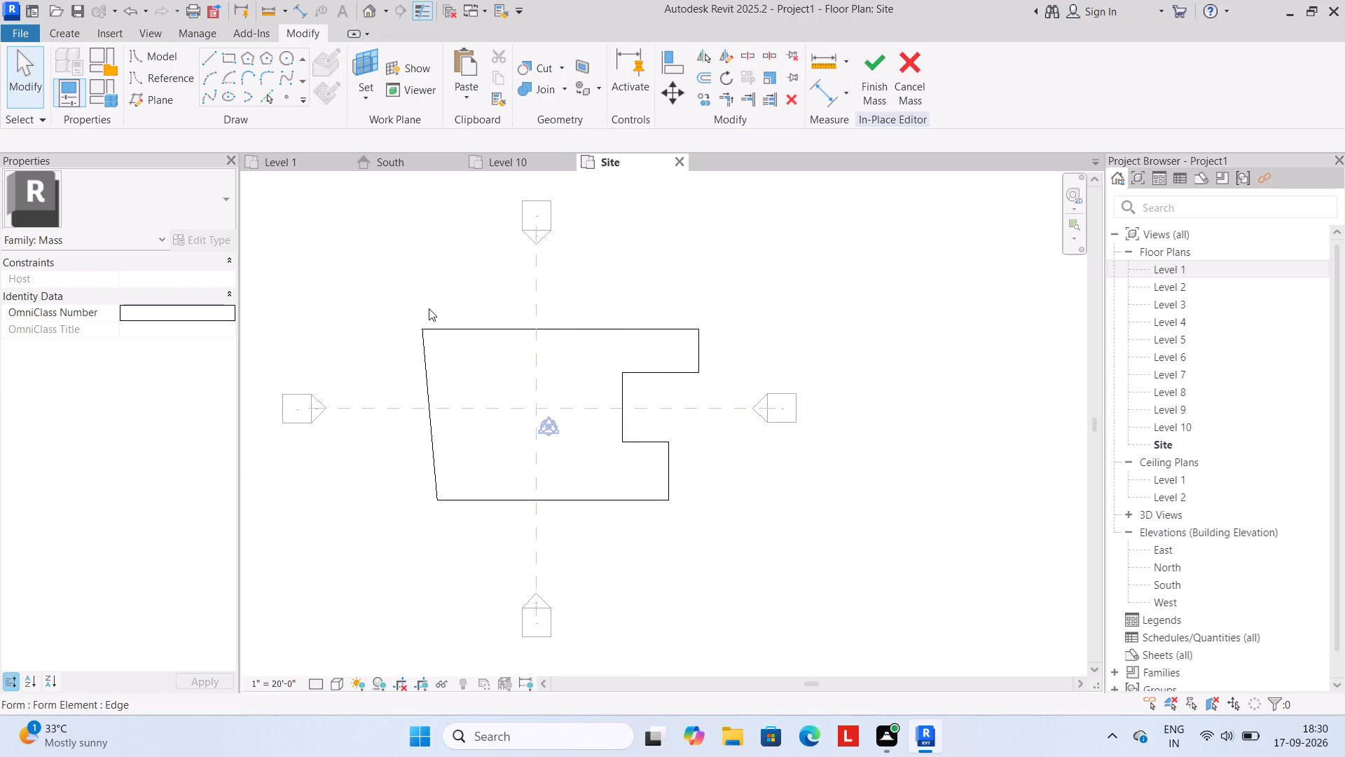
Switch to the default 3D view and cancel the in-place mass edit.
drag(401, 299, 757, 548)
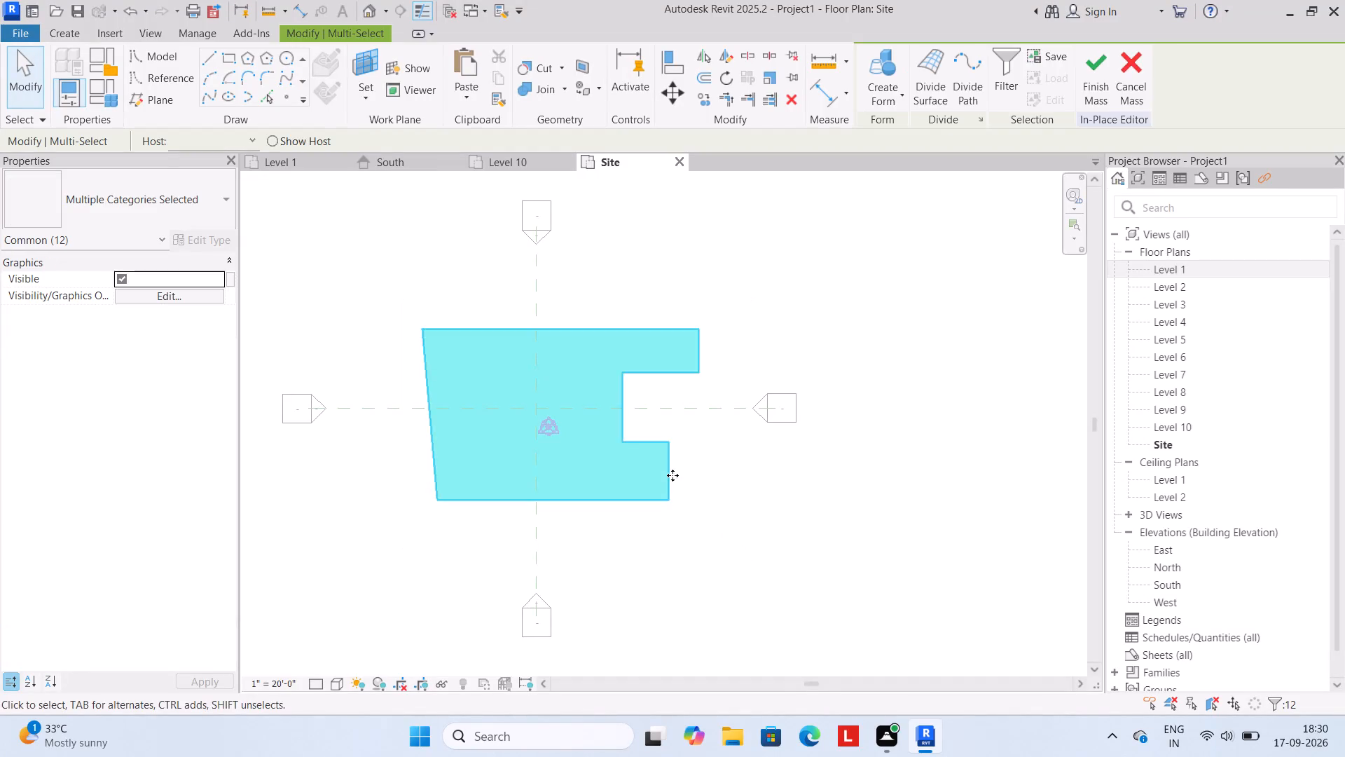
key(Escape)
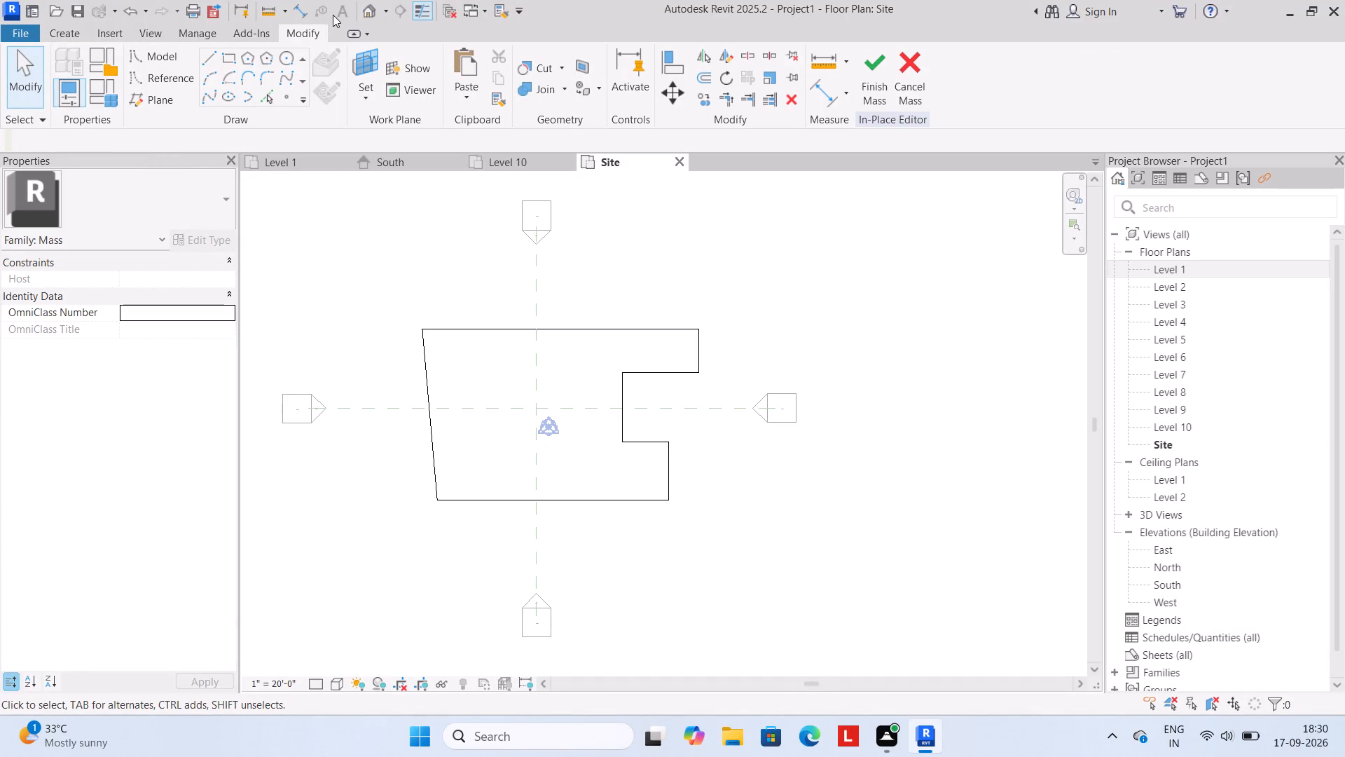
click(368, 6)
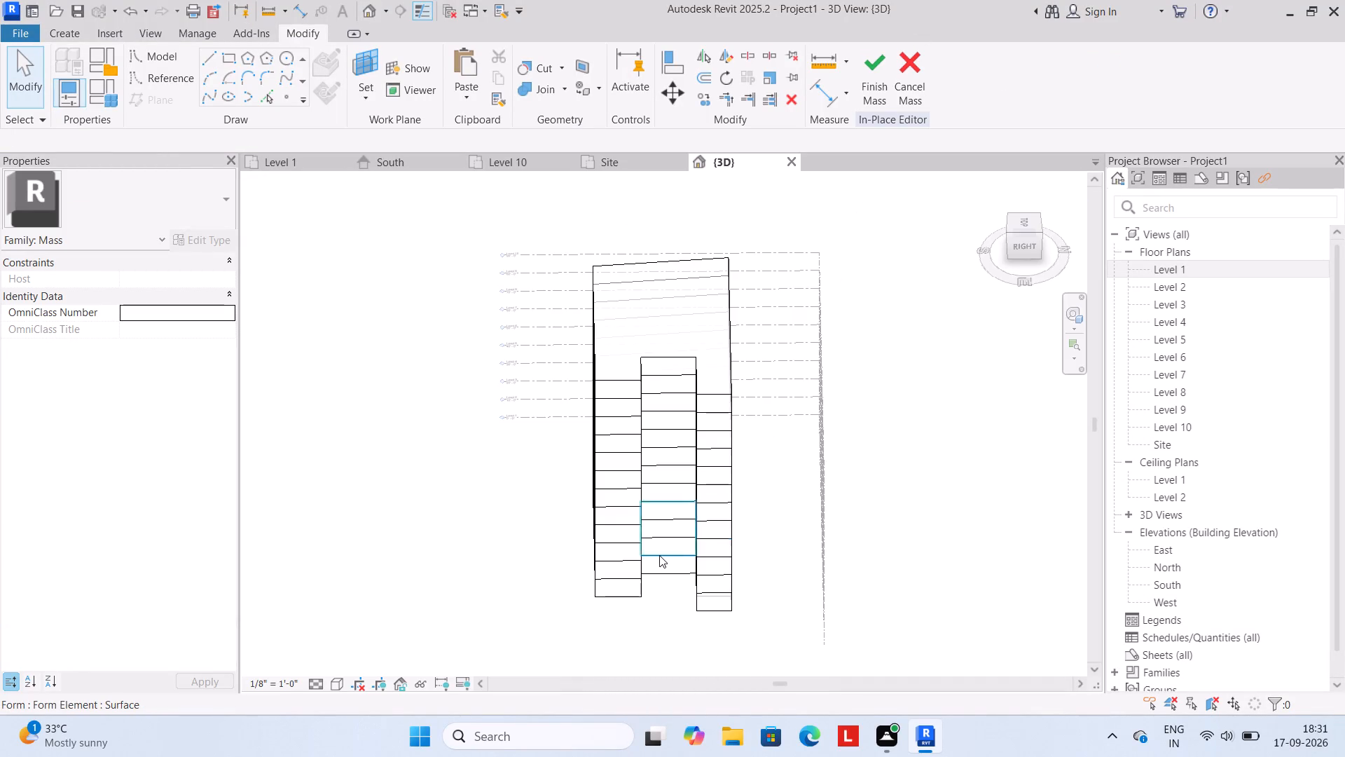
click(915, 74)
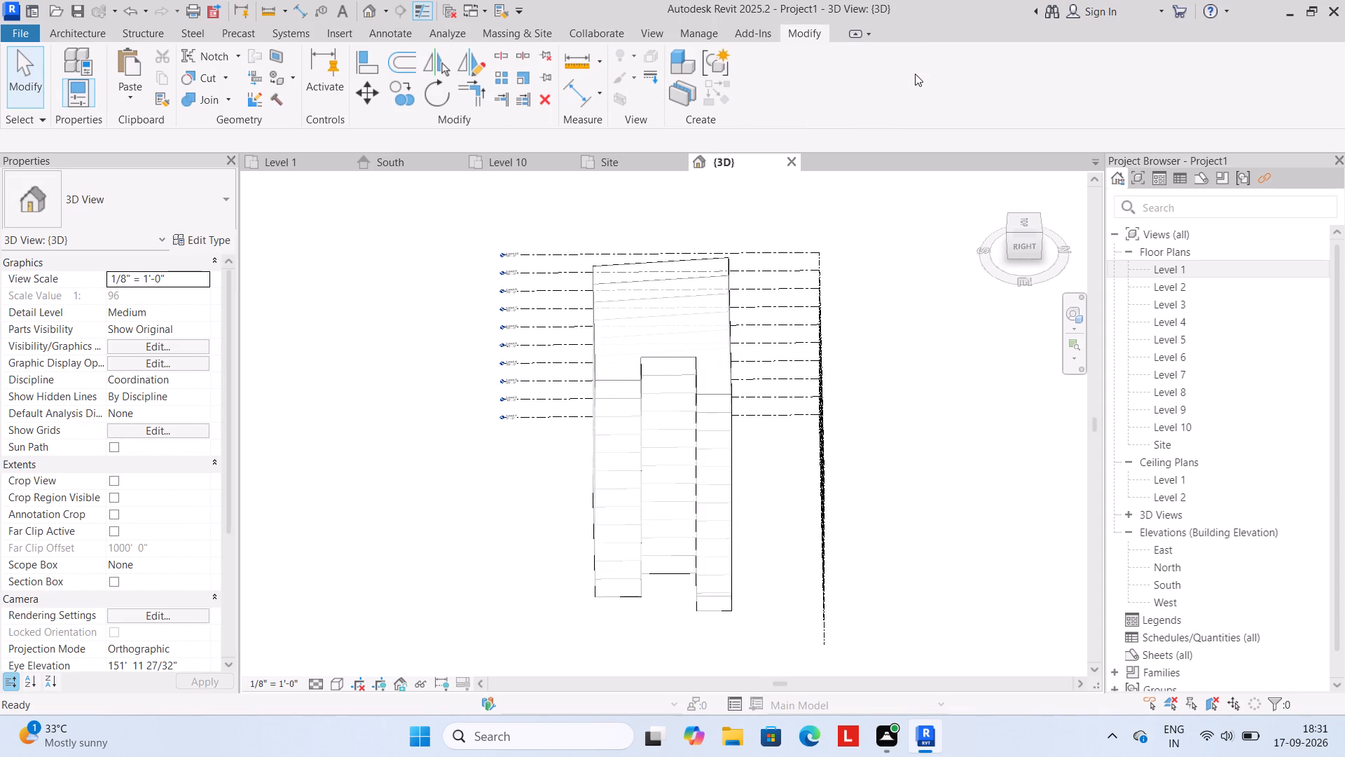
Delete the entire notched mass in the Level 1 floor plan.
click(291, 167)
scroll(556, 400, down, 2)
middle_drag(556, 393, 499, 291)
click(498, 292)
drag(498, 292, 734, 452)
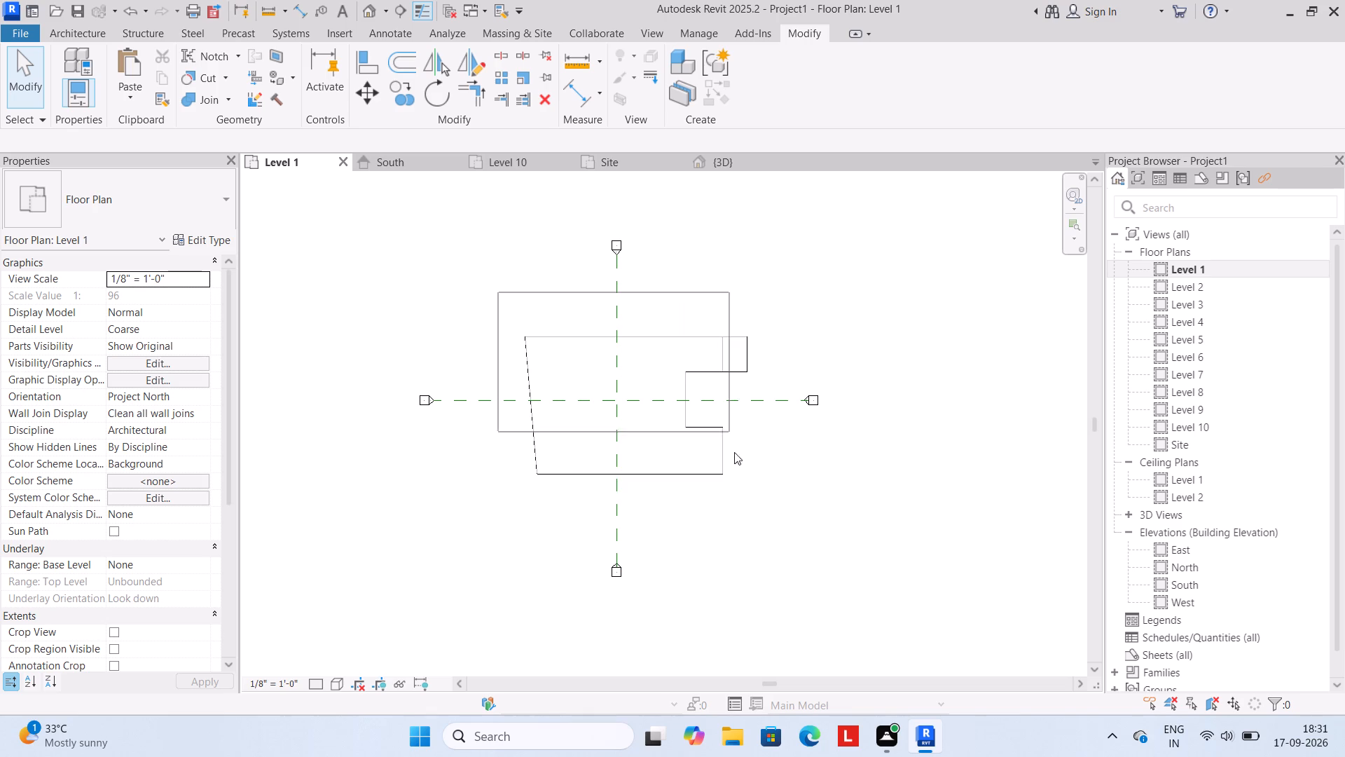
drag(734, 452, 771, 540)
key(Delete)
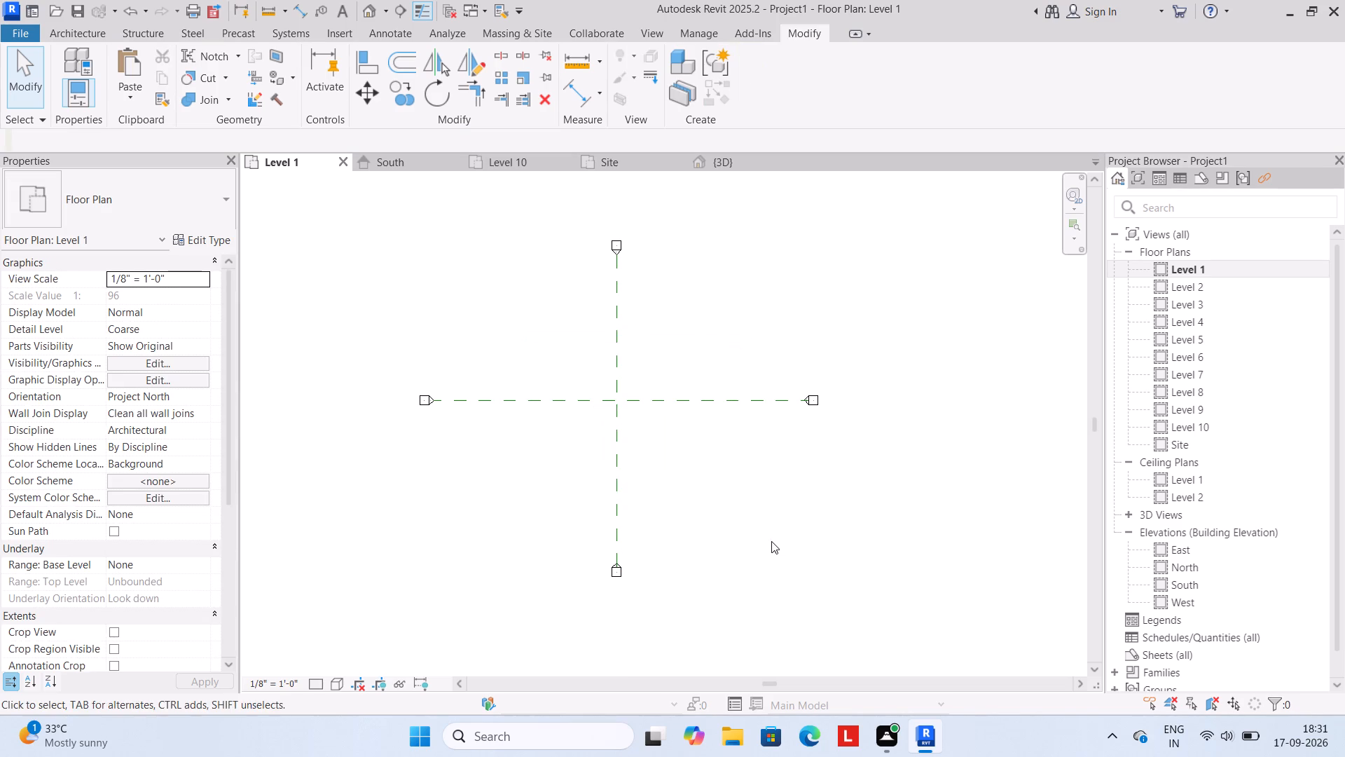
Check the 3D, Site, Level 10 and South elevation views for leftover mass geometry.
click(792, 155)
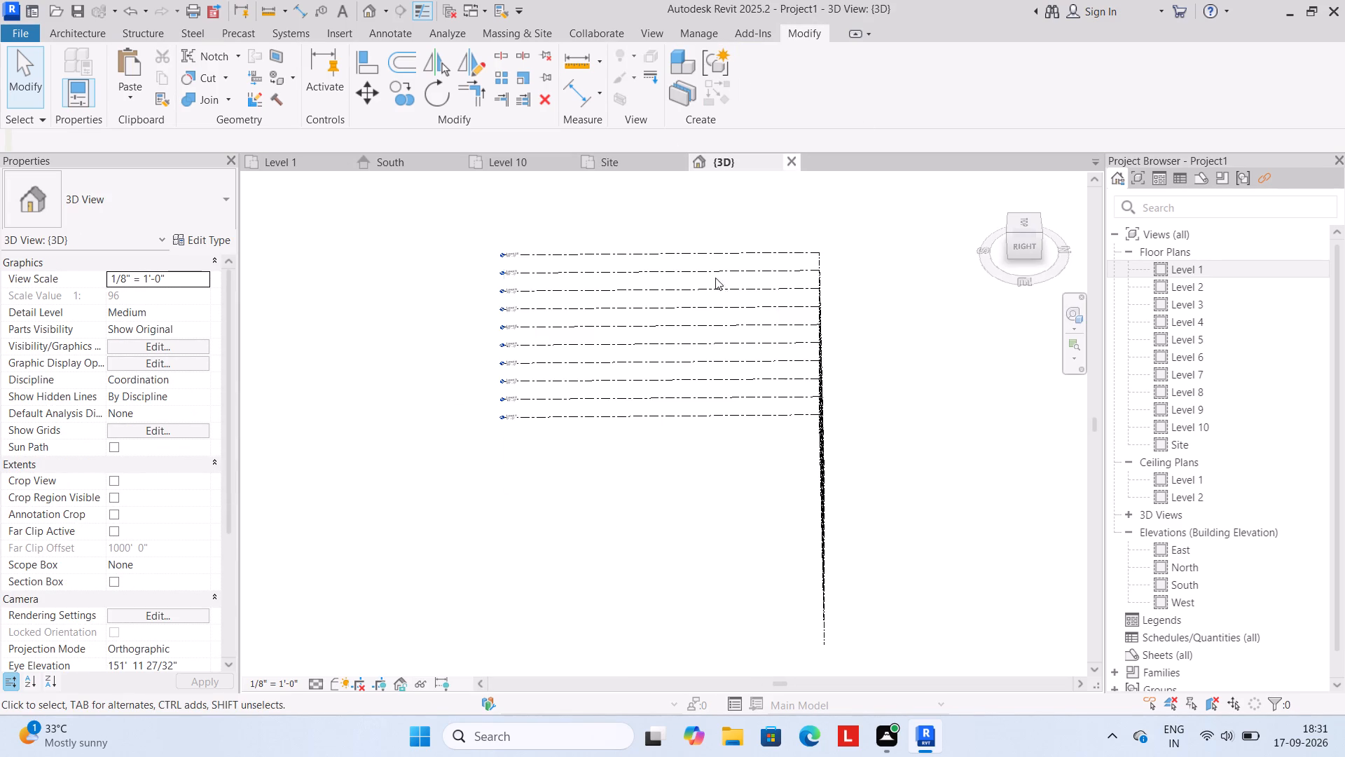
scroll(705, 401, down, 3)
click(628, 161)
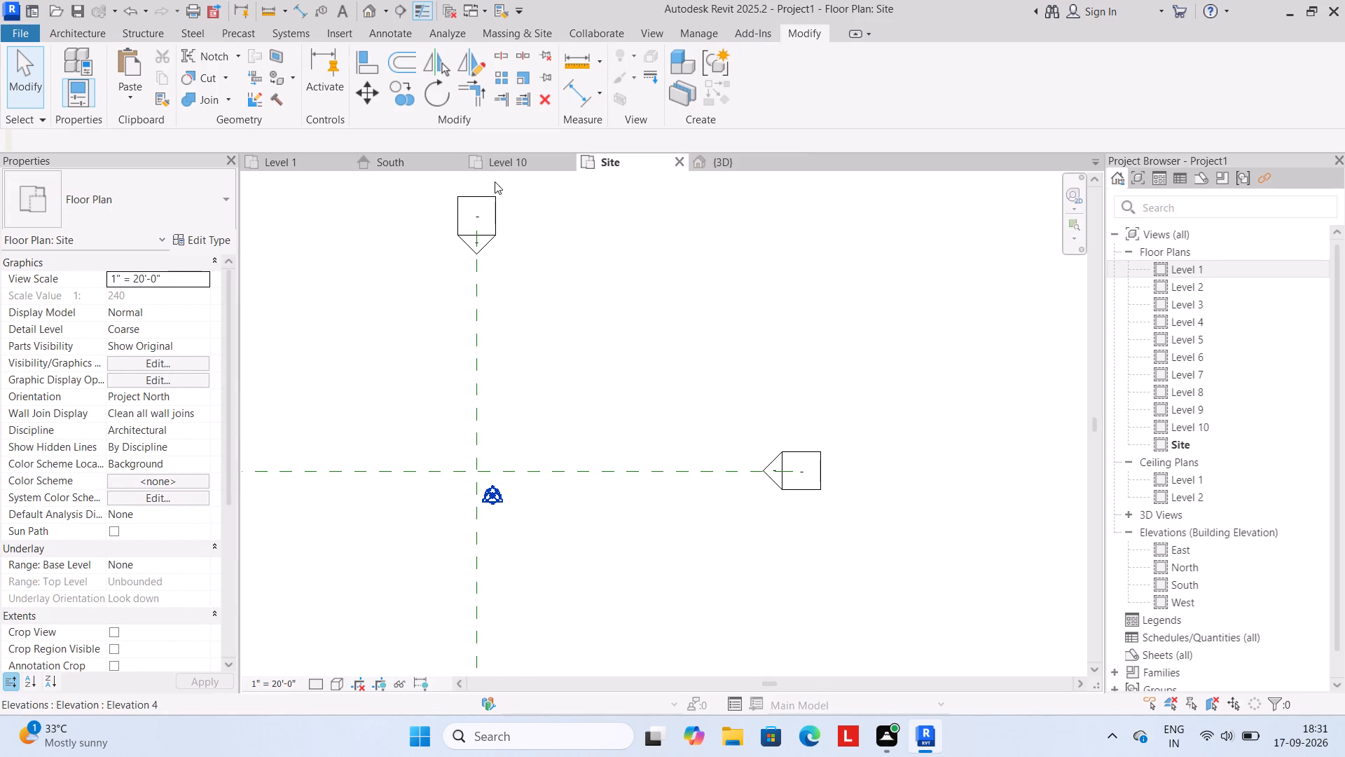
click(509, 158)
click(395, 168)
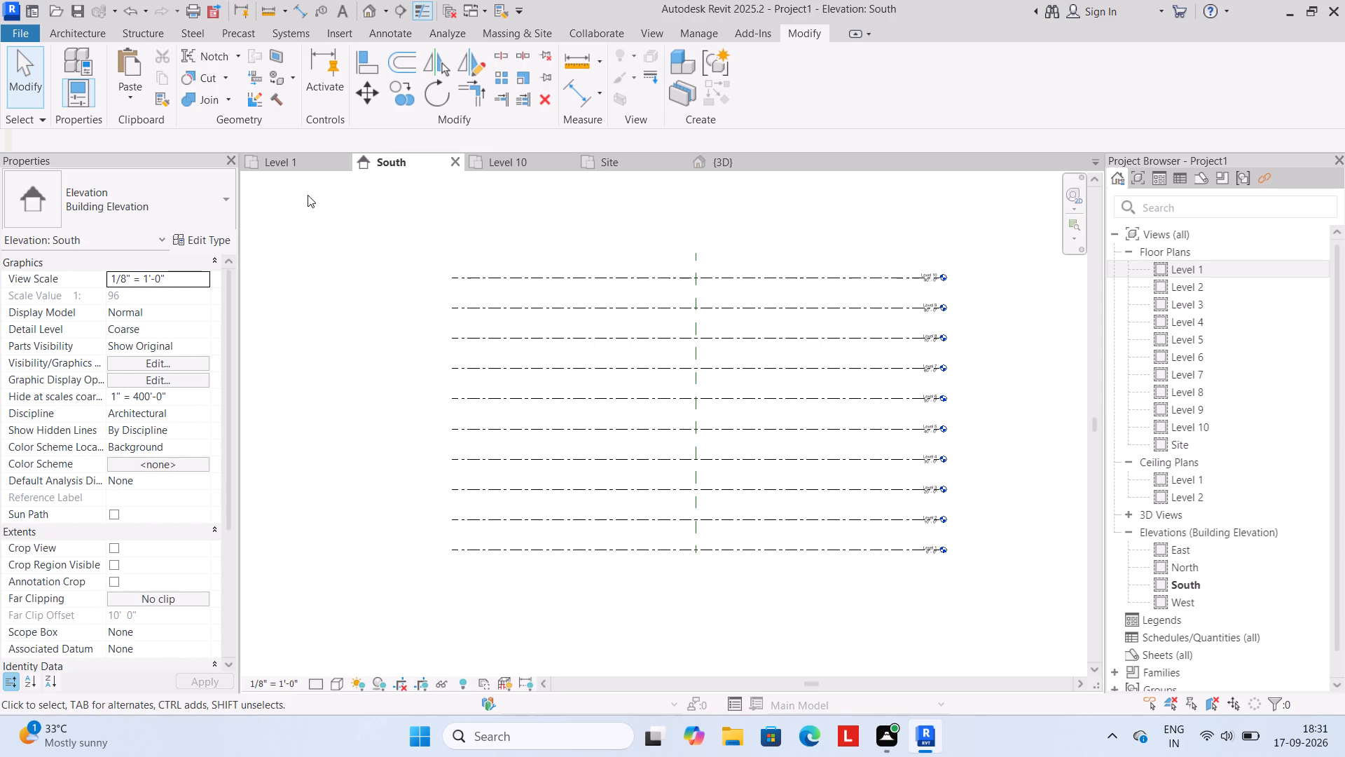
Start a new in-place mass in the Level 1 floor plan, keeping the suggested name.
click(303, 167)
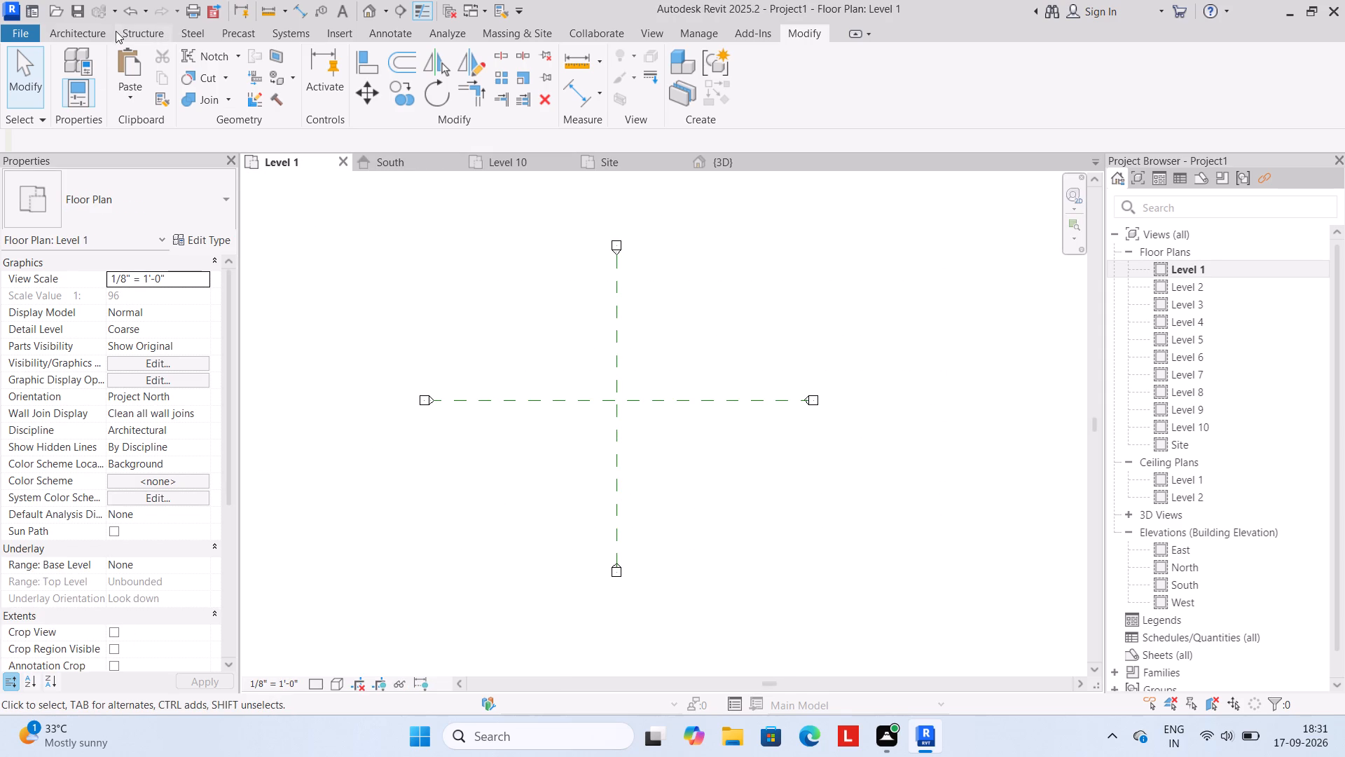
click(90, 35)
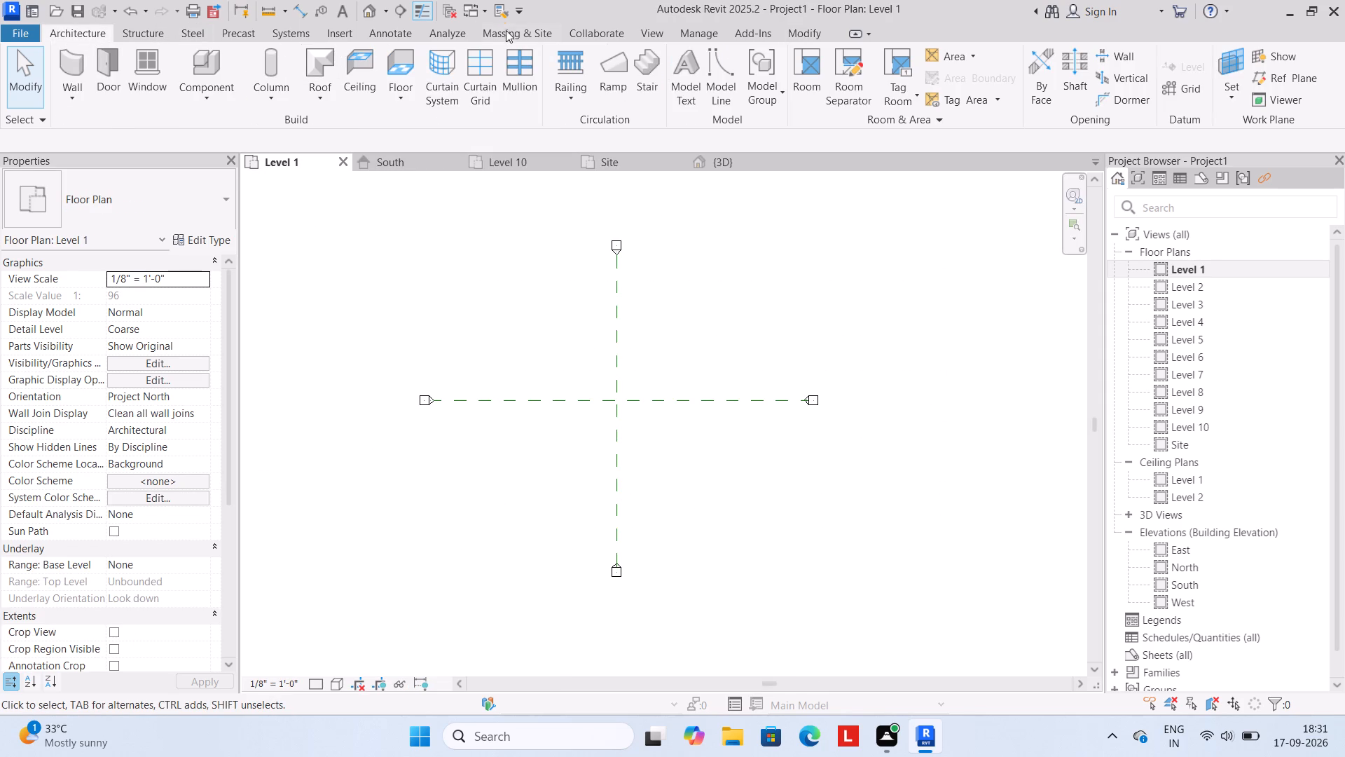
click(513, 35)
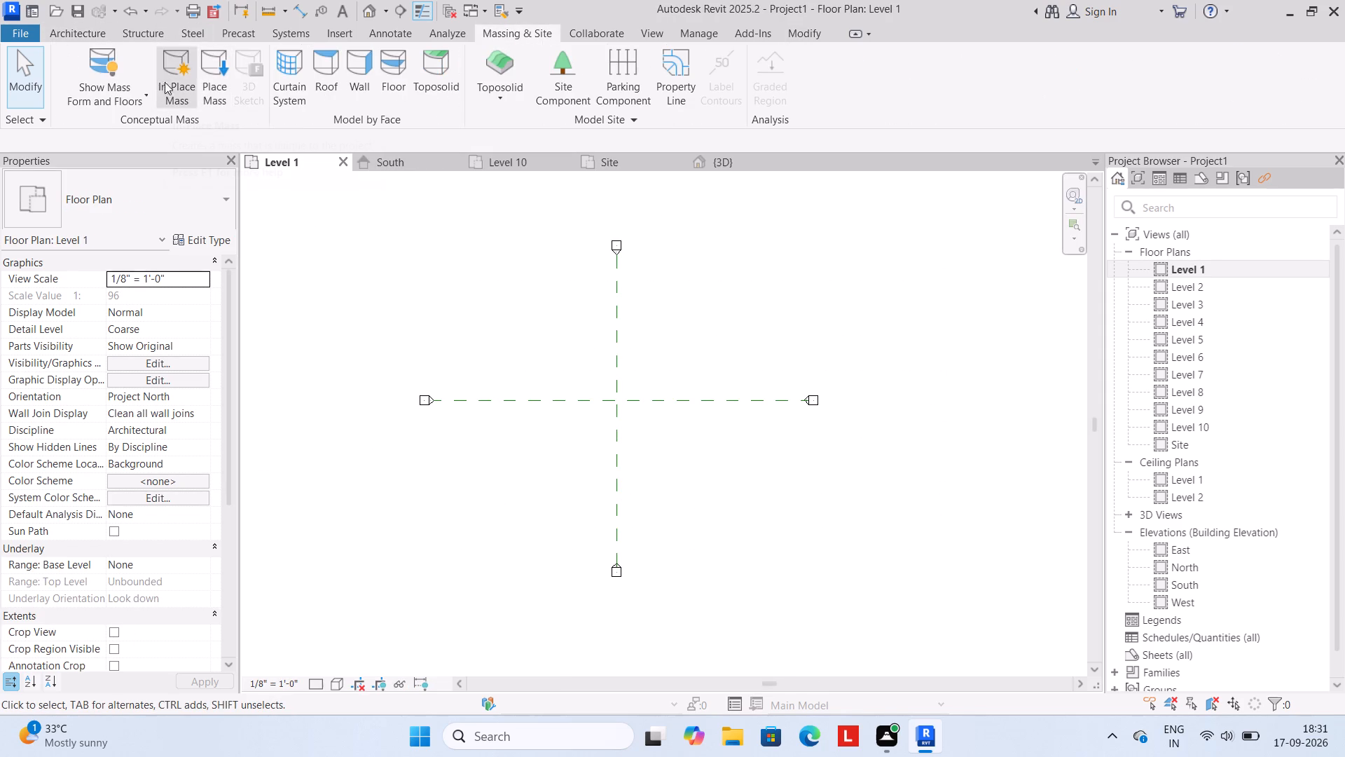
click(172, 71)
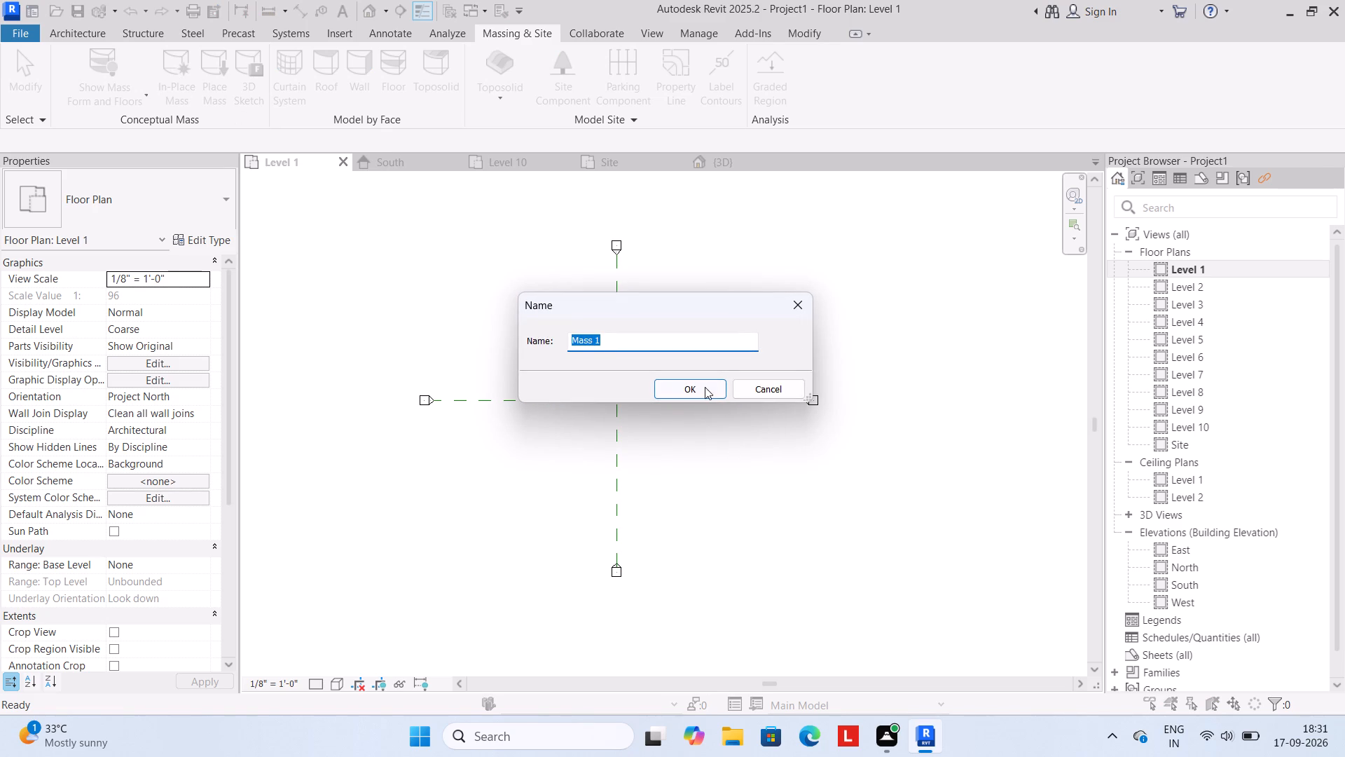
click(702, 383)
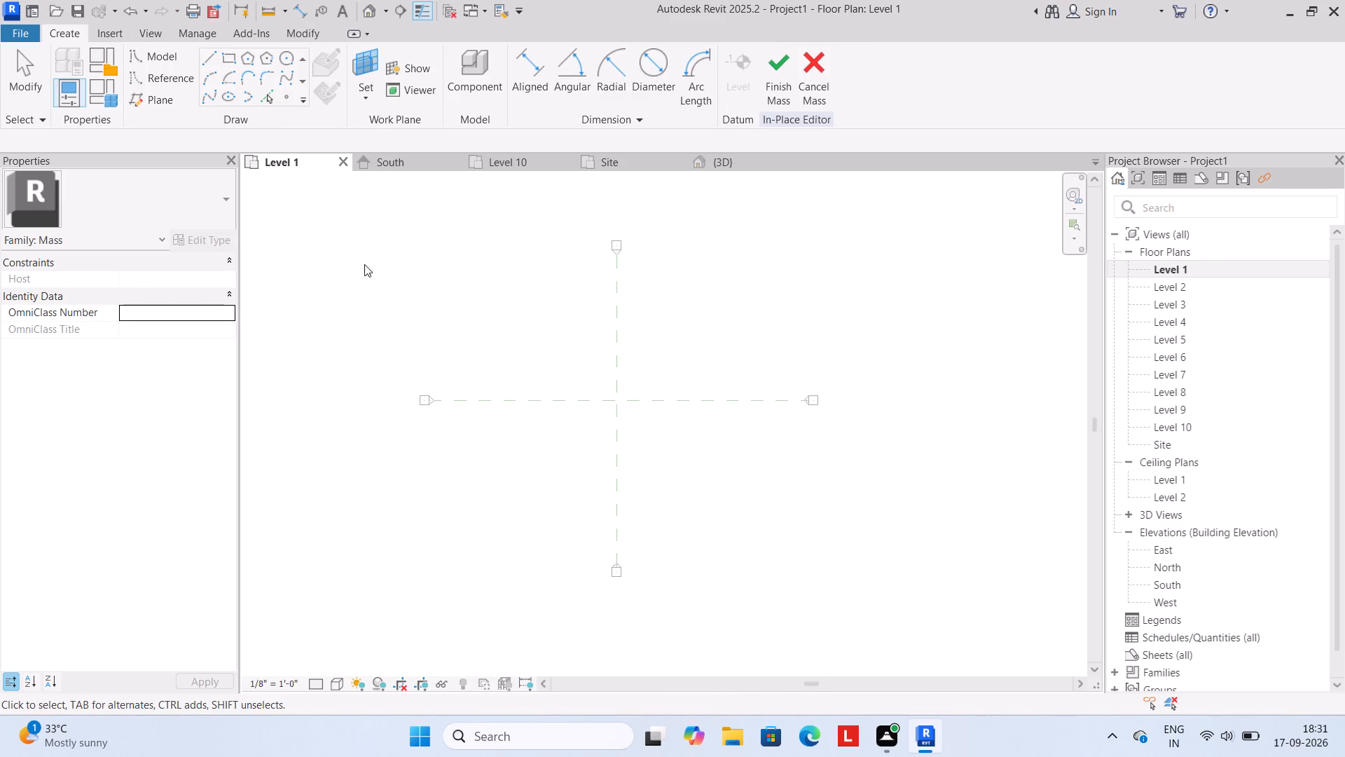
Draw an 80' horizontal model line as the mass outline's north edge, above the horizontal centre reference.
click(205, 60)
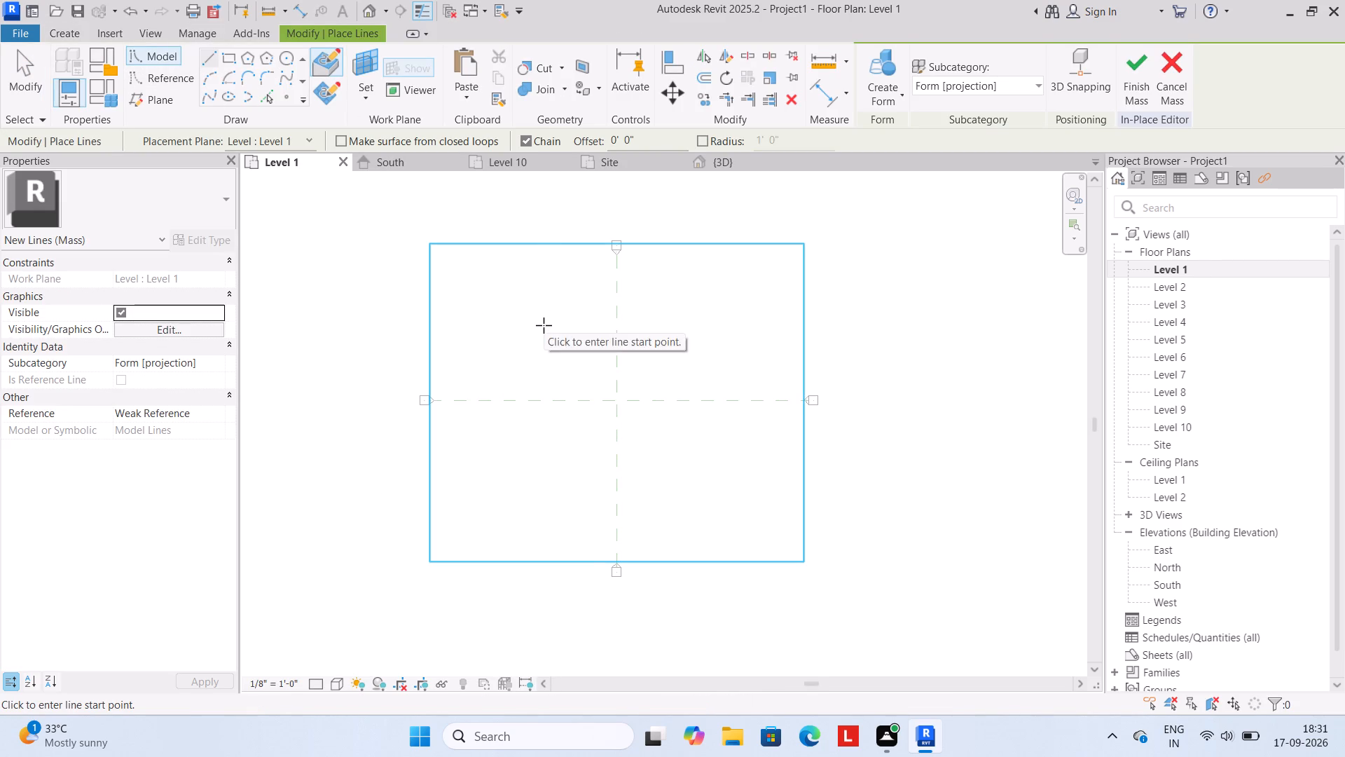
drag(546, 330, 602, 331)
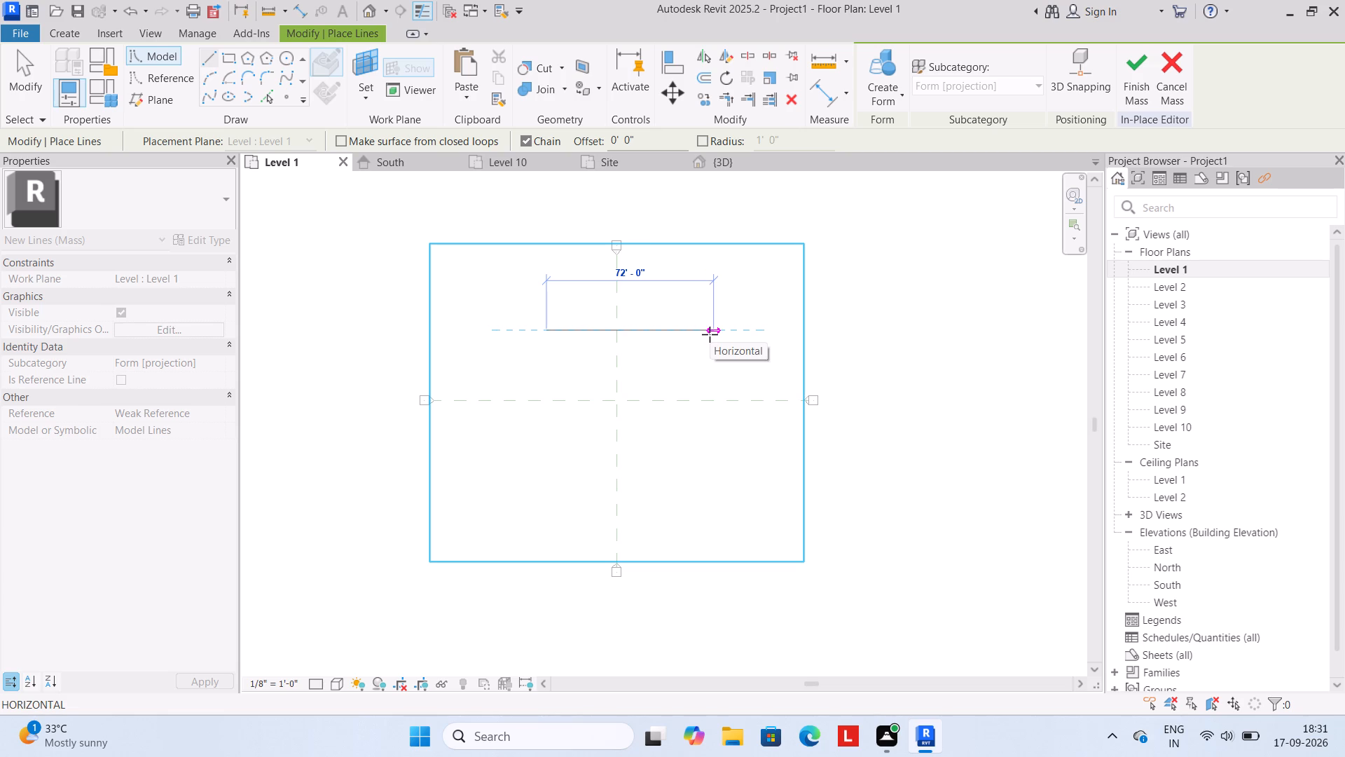
key(8)
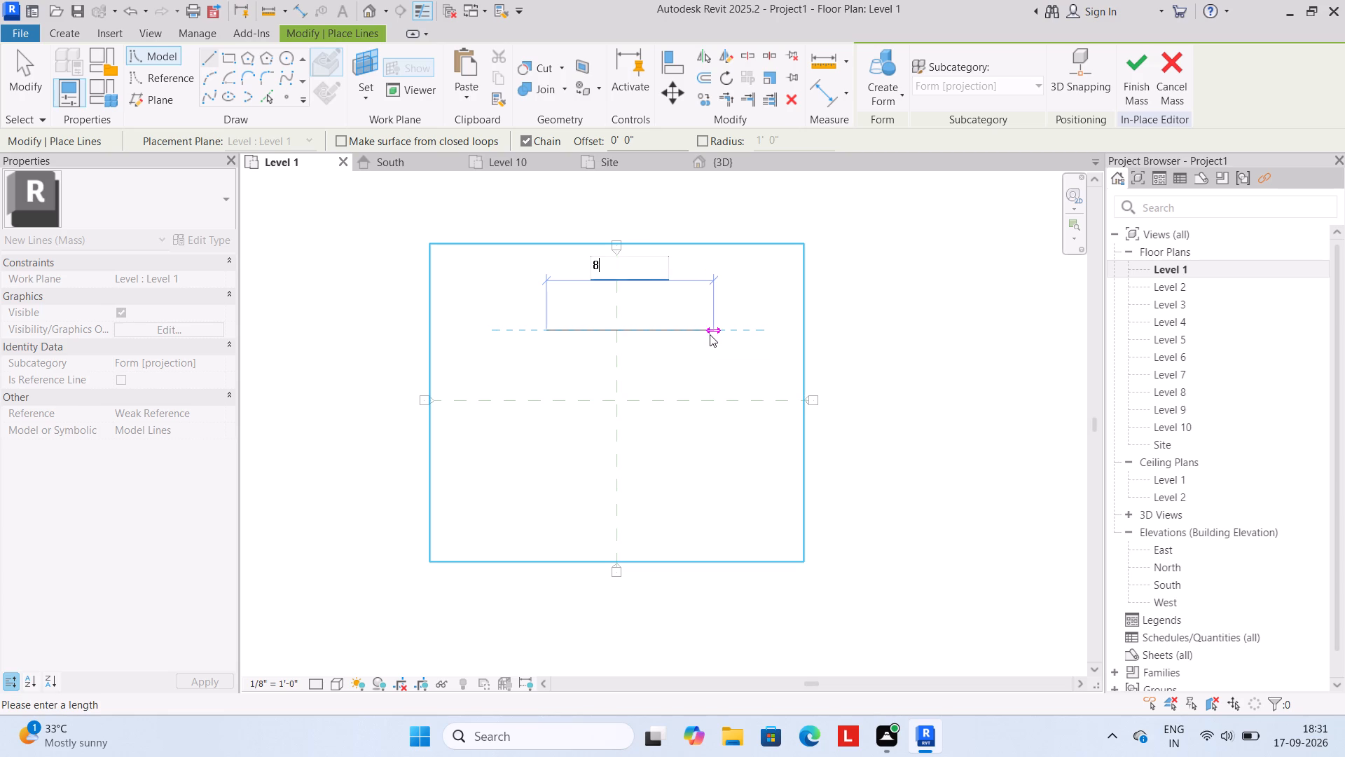
key(0)
key(apostrophe)
key(Return)
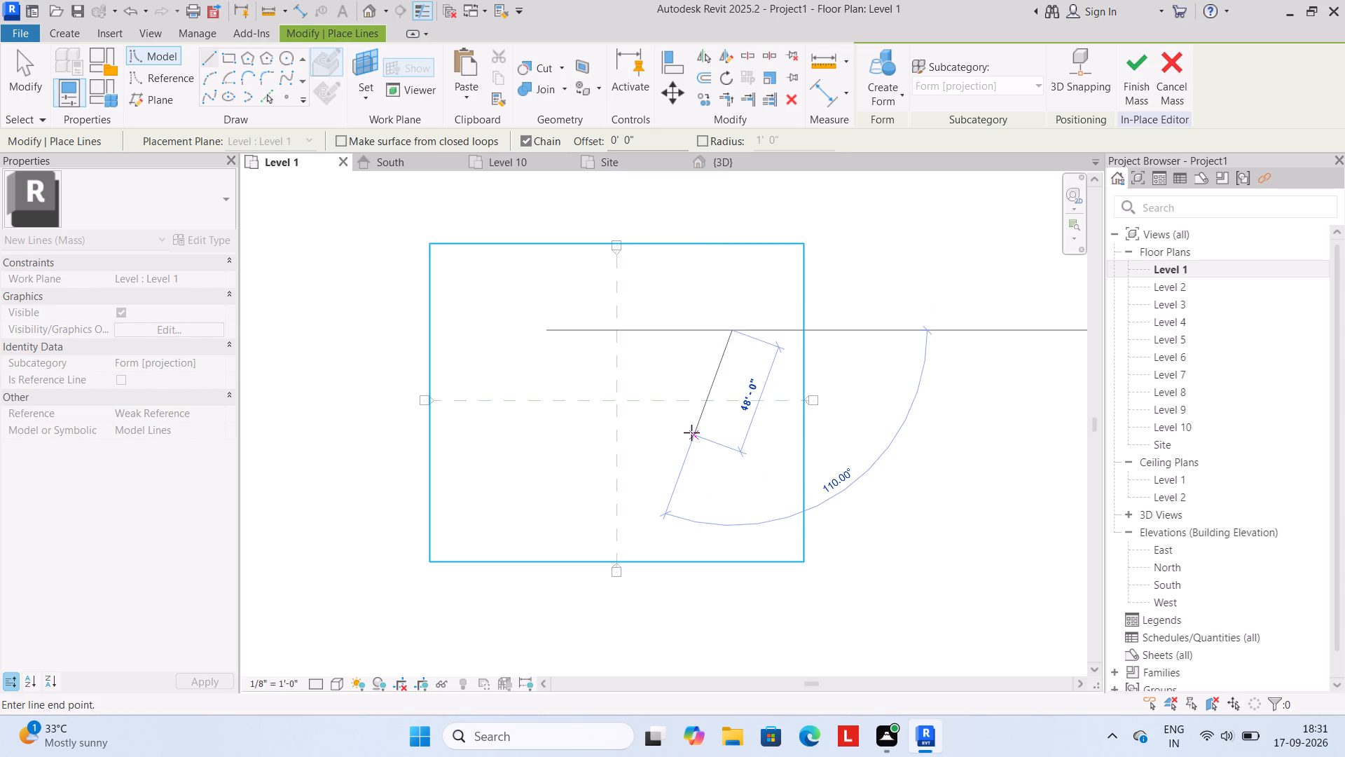
key(Escape)
Draw a slanted 60' west edge from the north edge's west end, and a horizontal south edge ending below the north edge's east end.
click(547, 332)
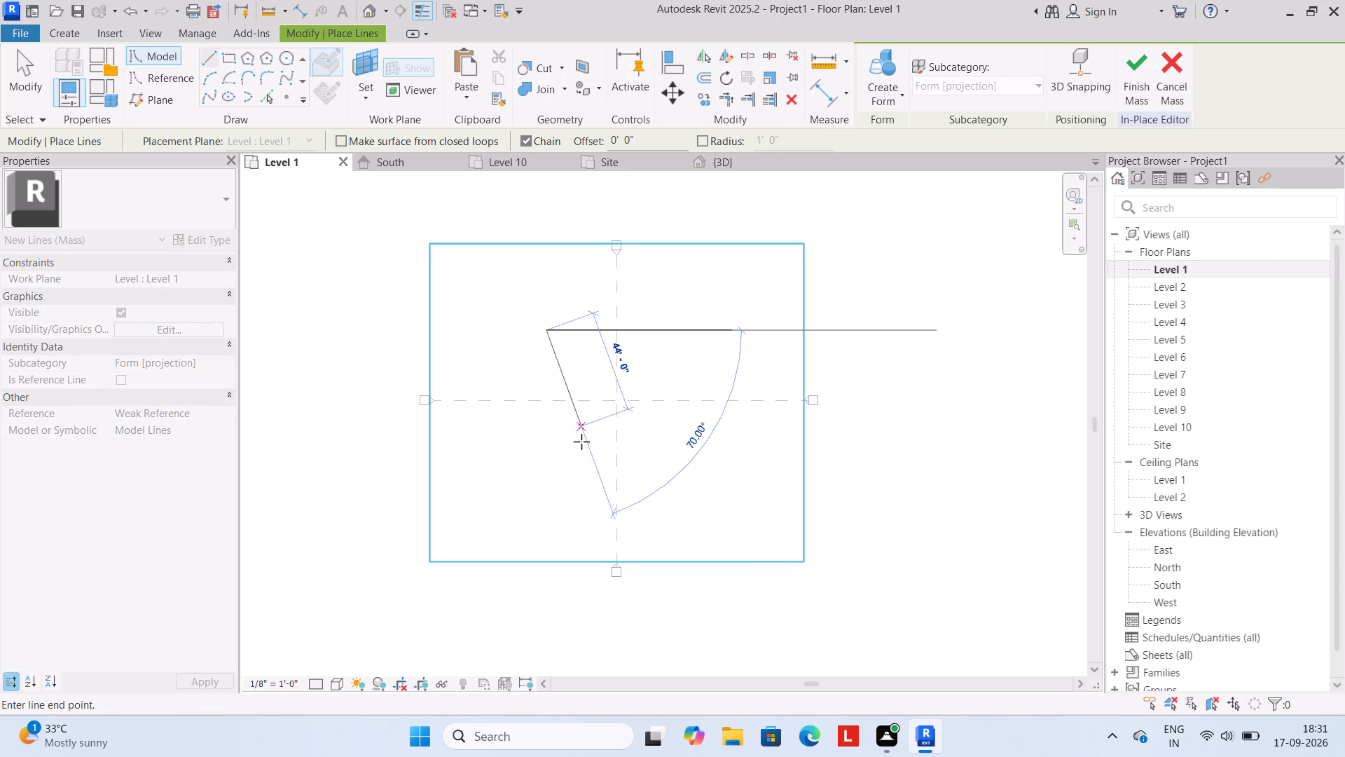
scroll(579, 493, up, 1)
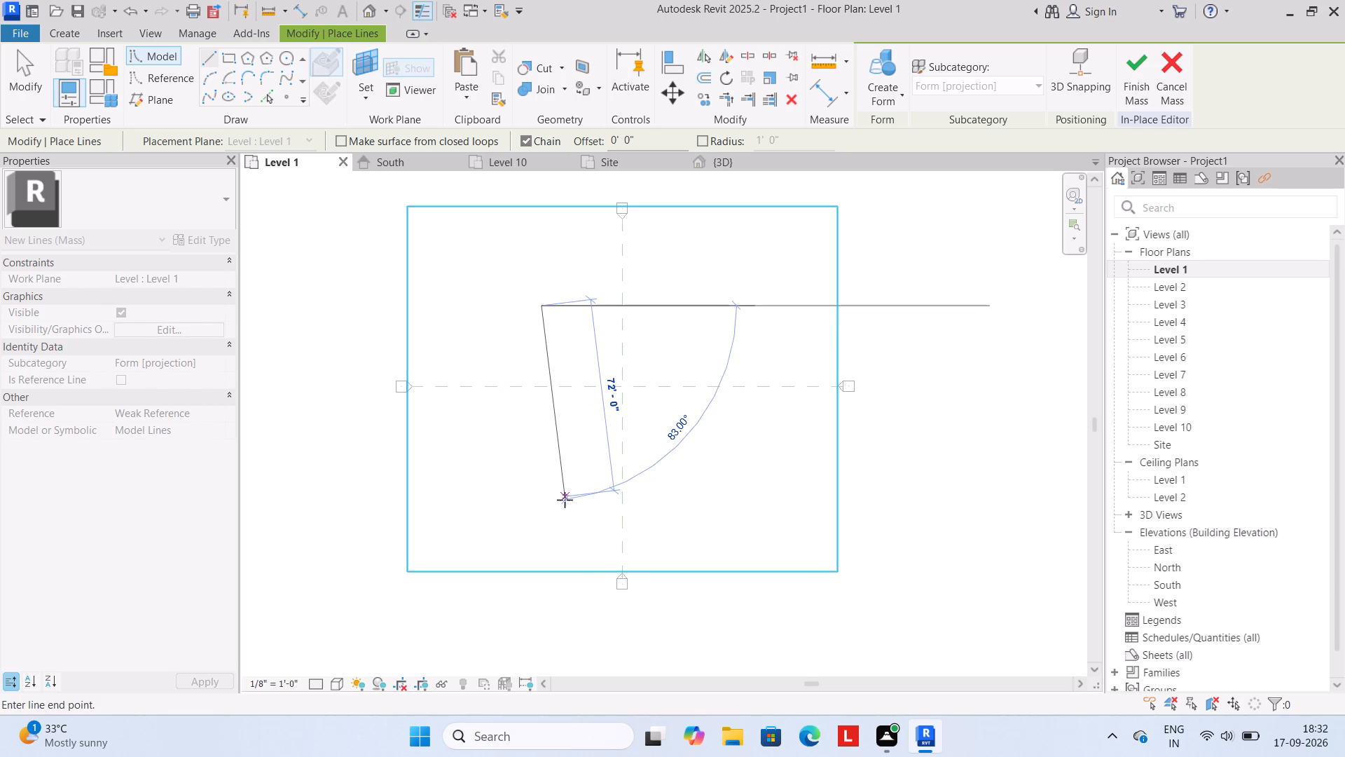
text(60')
key(Return)
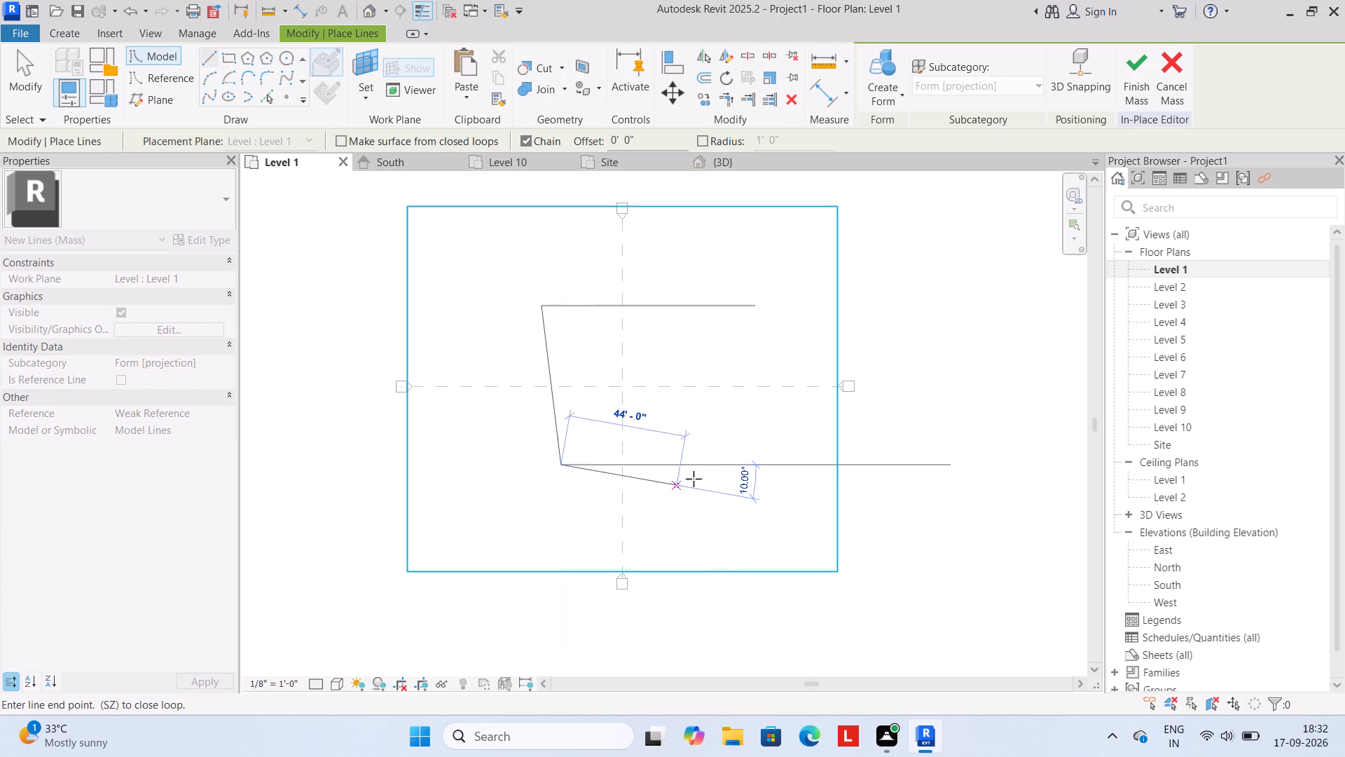
click(750, 463)
key(Escape)
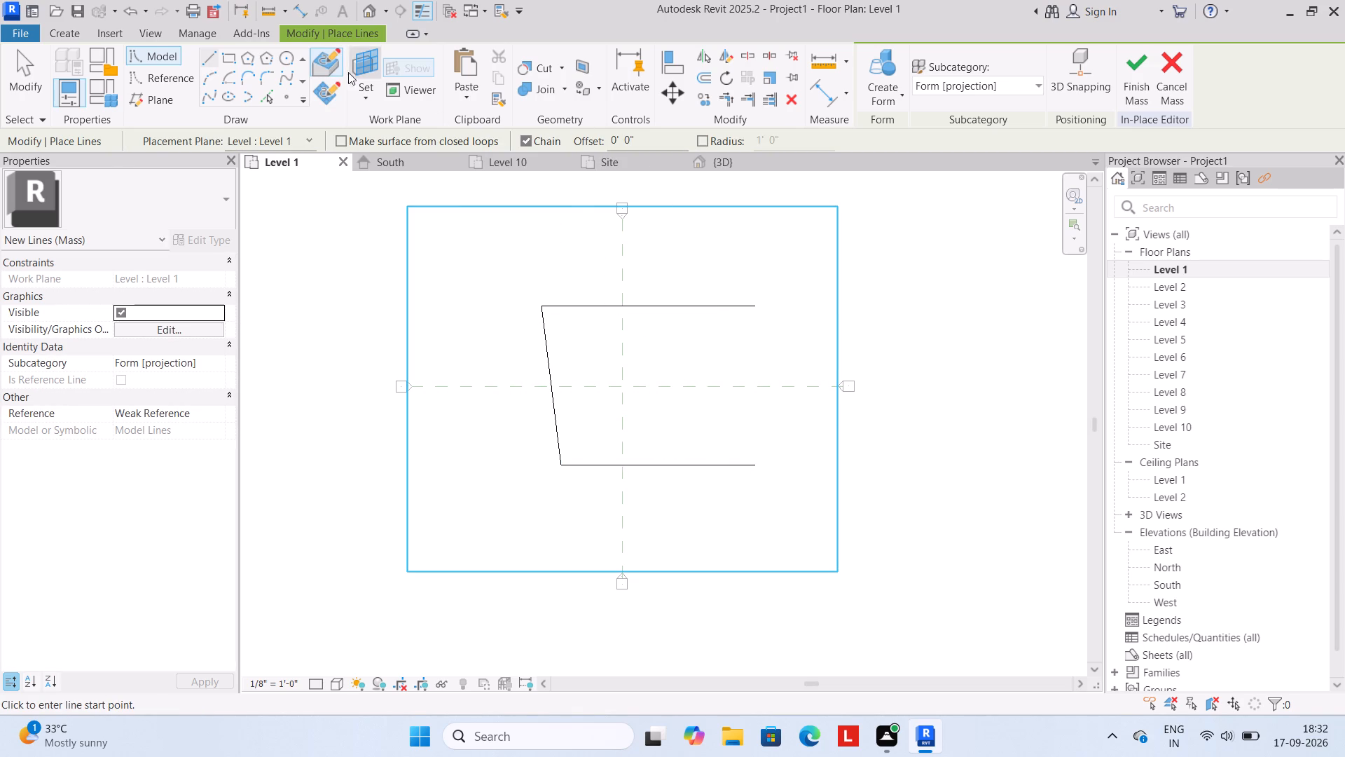
Close the outline along the east side with a notch about 28' deep and 20' wide, starting 20' above the south edge.
click(751, 466)
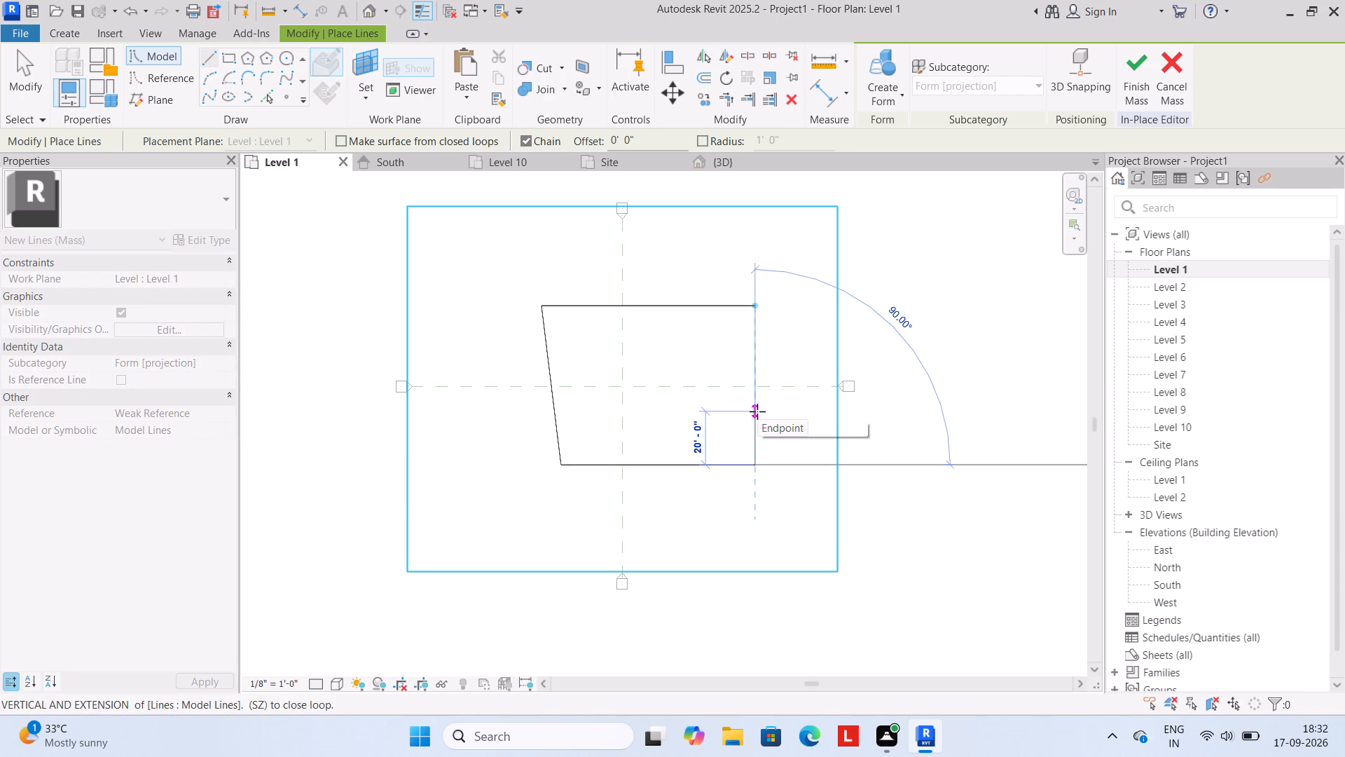
click(757, 411)
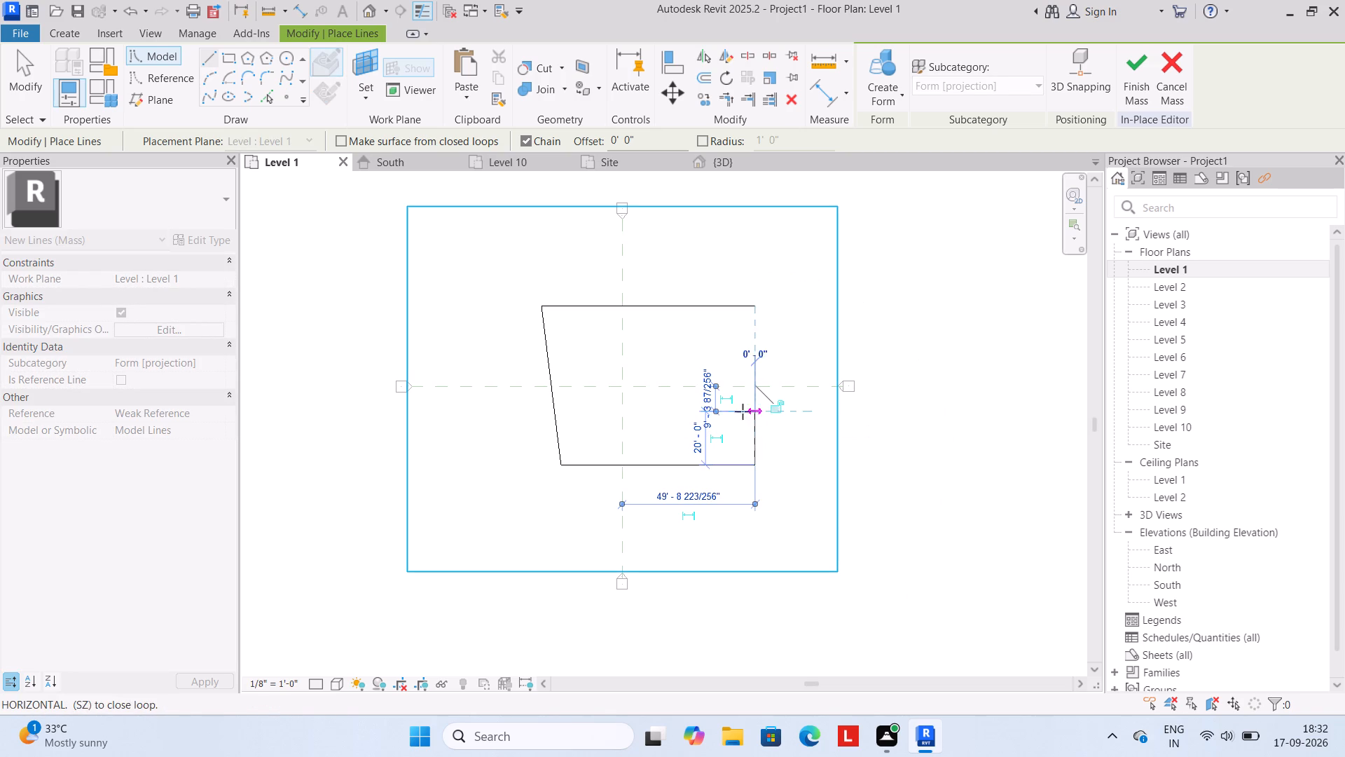
click(682, 412)
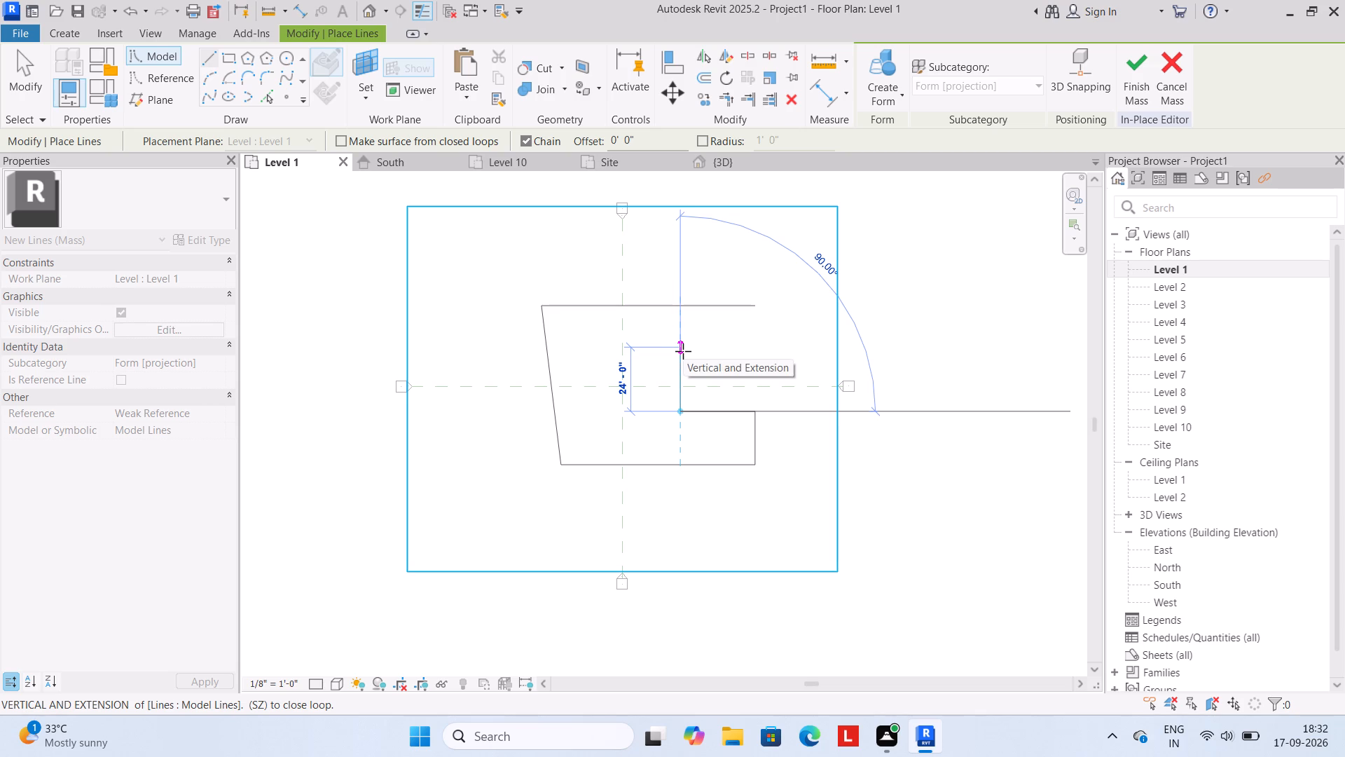
click(683, 356)
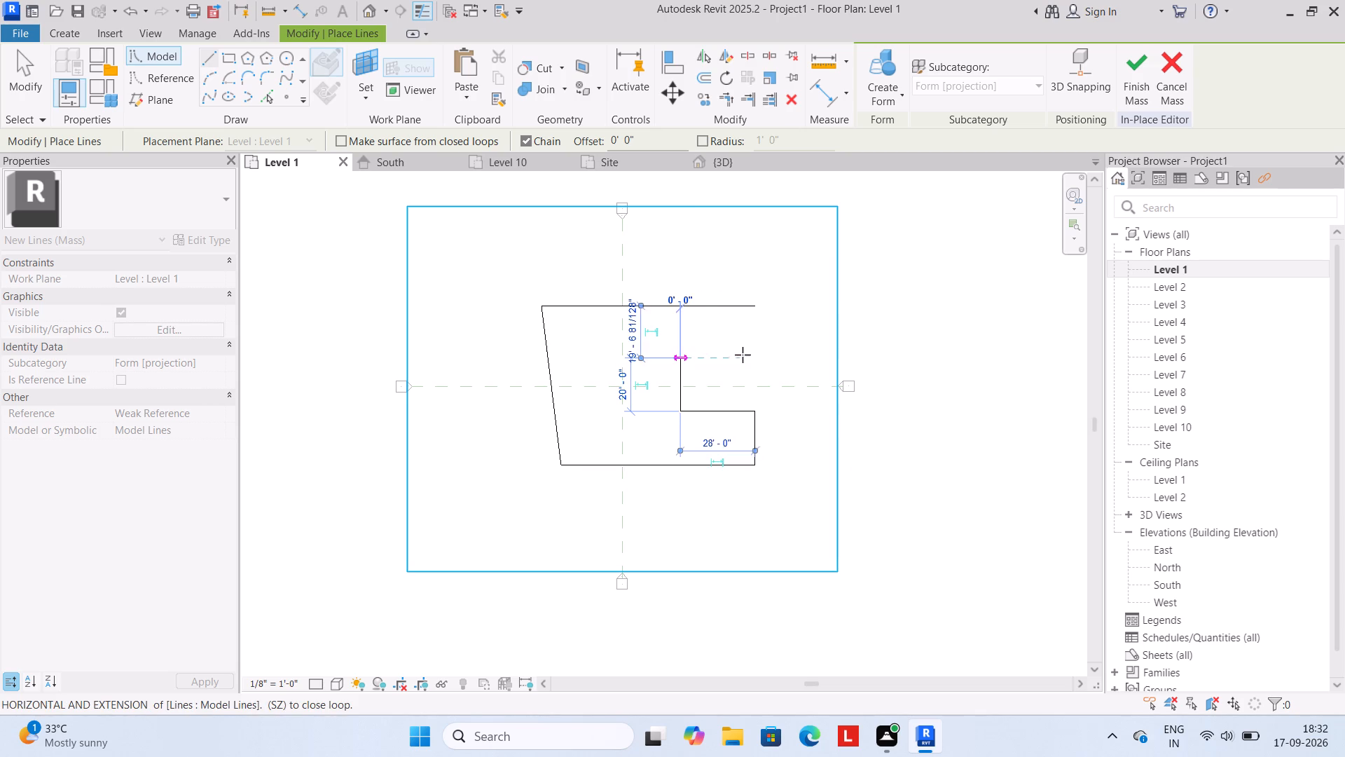
click(751, 354)
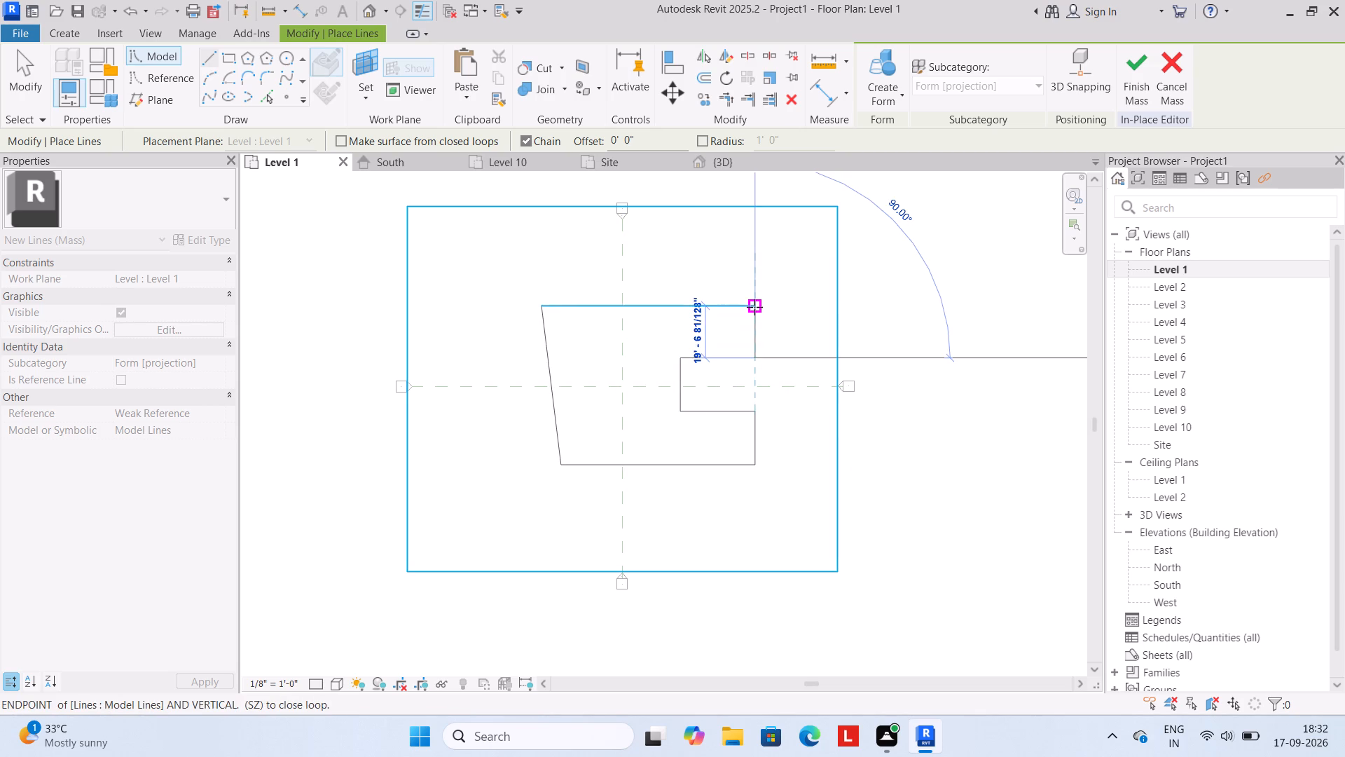
click(754, 306)
key(Escape)
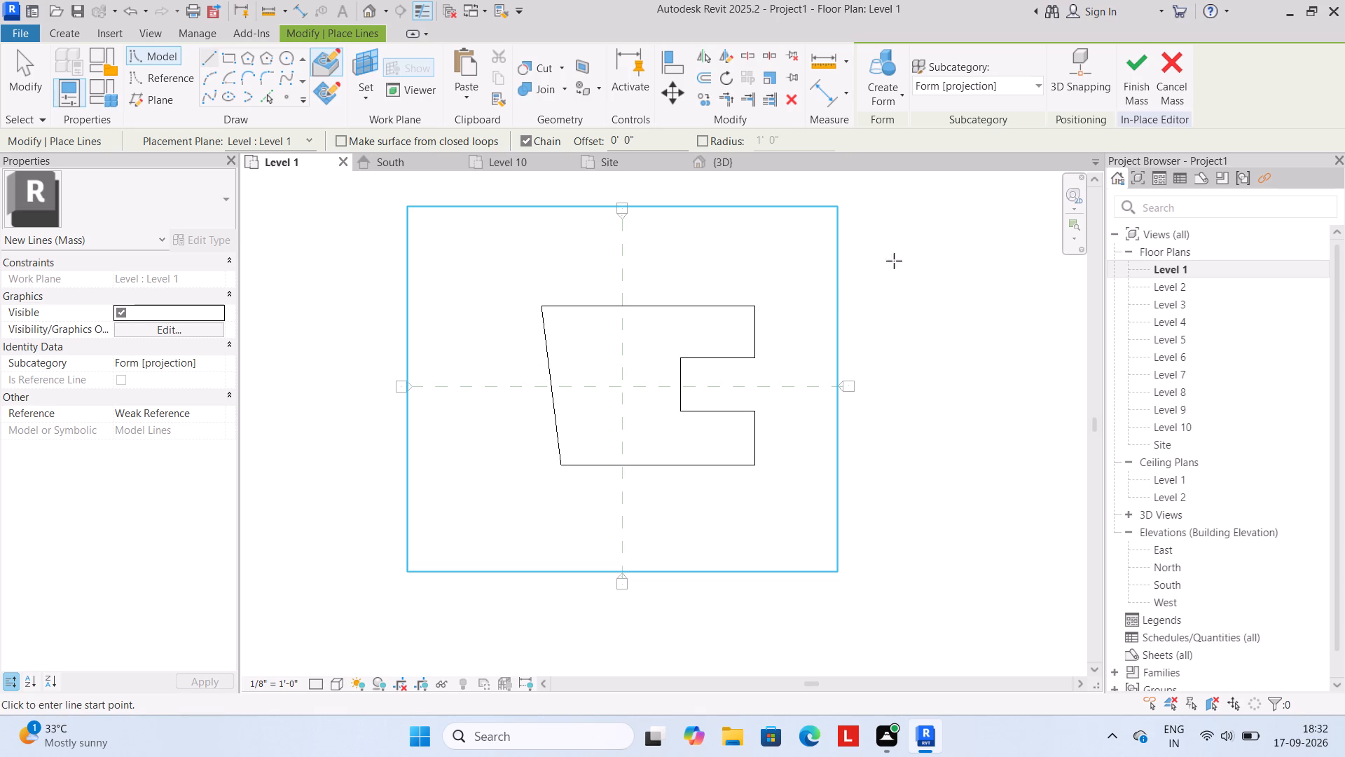
key(Escape)
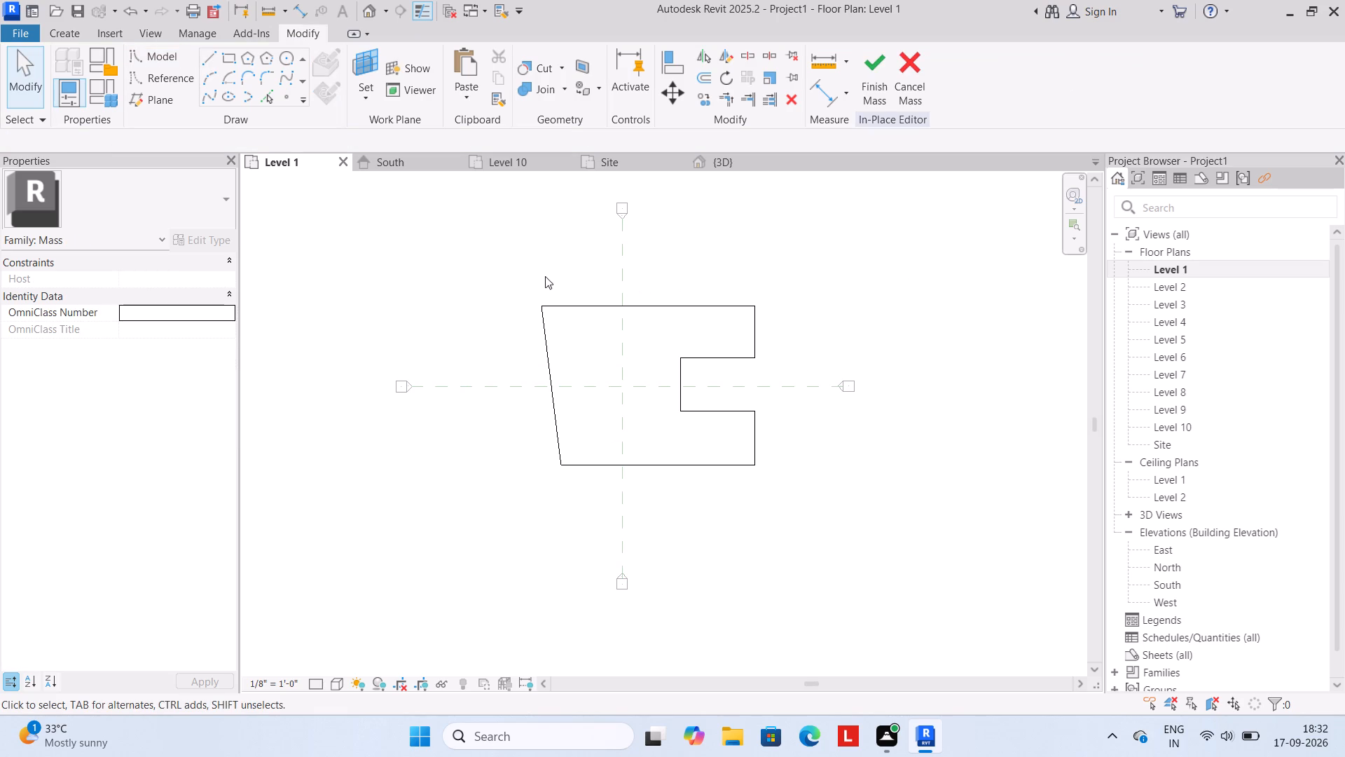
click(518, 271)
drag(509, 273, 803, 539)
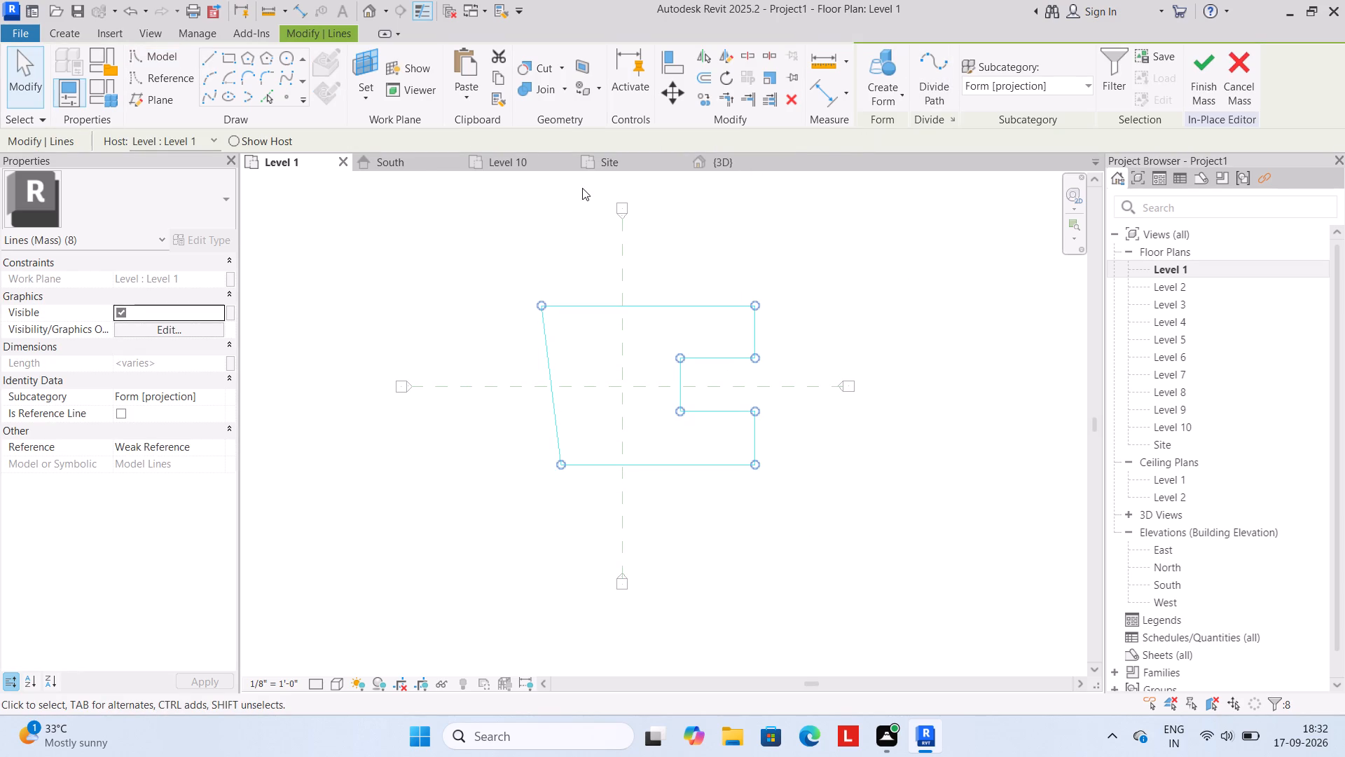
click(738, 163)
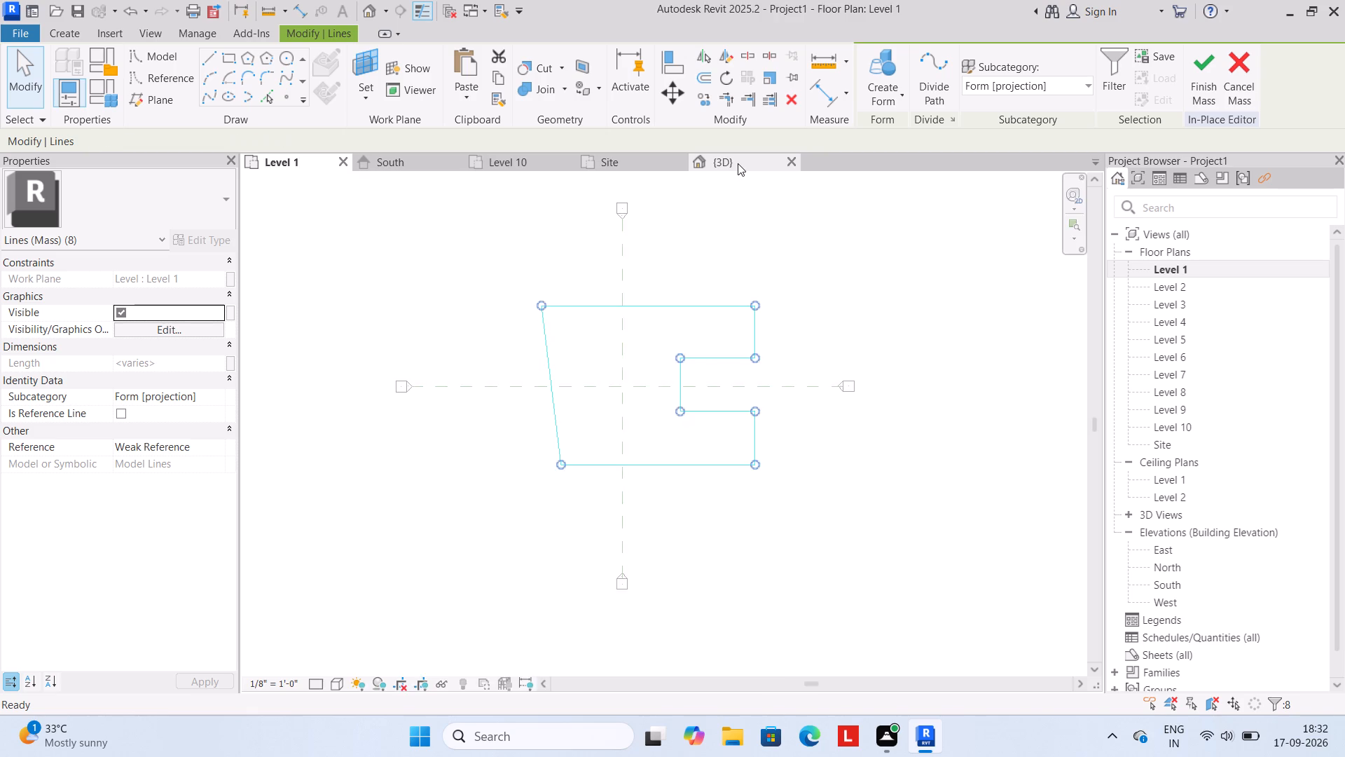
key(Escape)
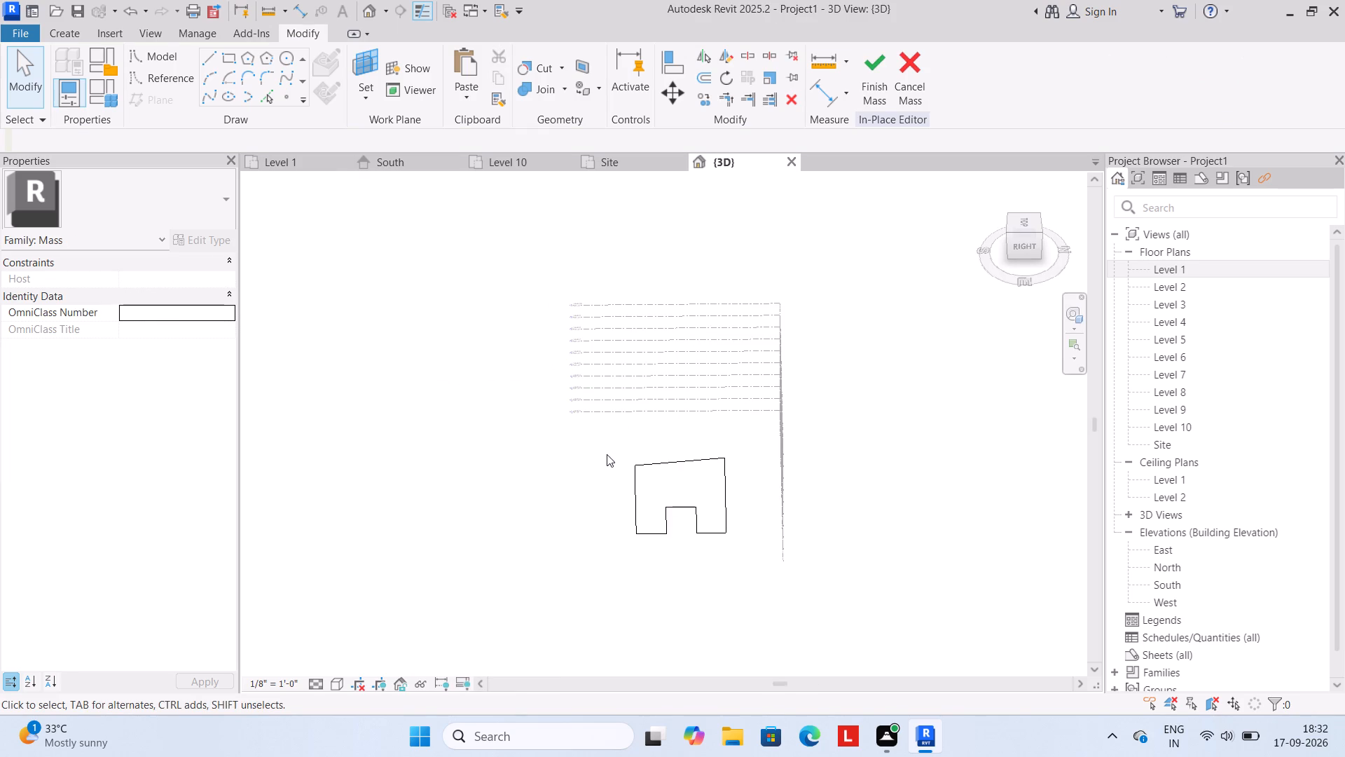
Copy all lines of the notched outline to the clipboard in the Site floor plan.
click(626, 162)
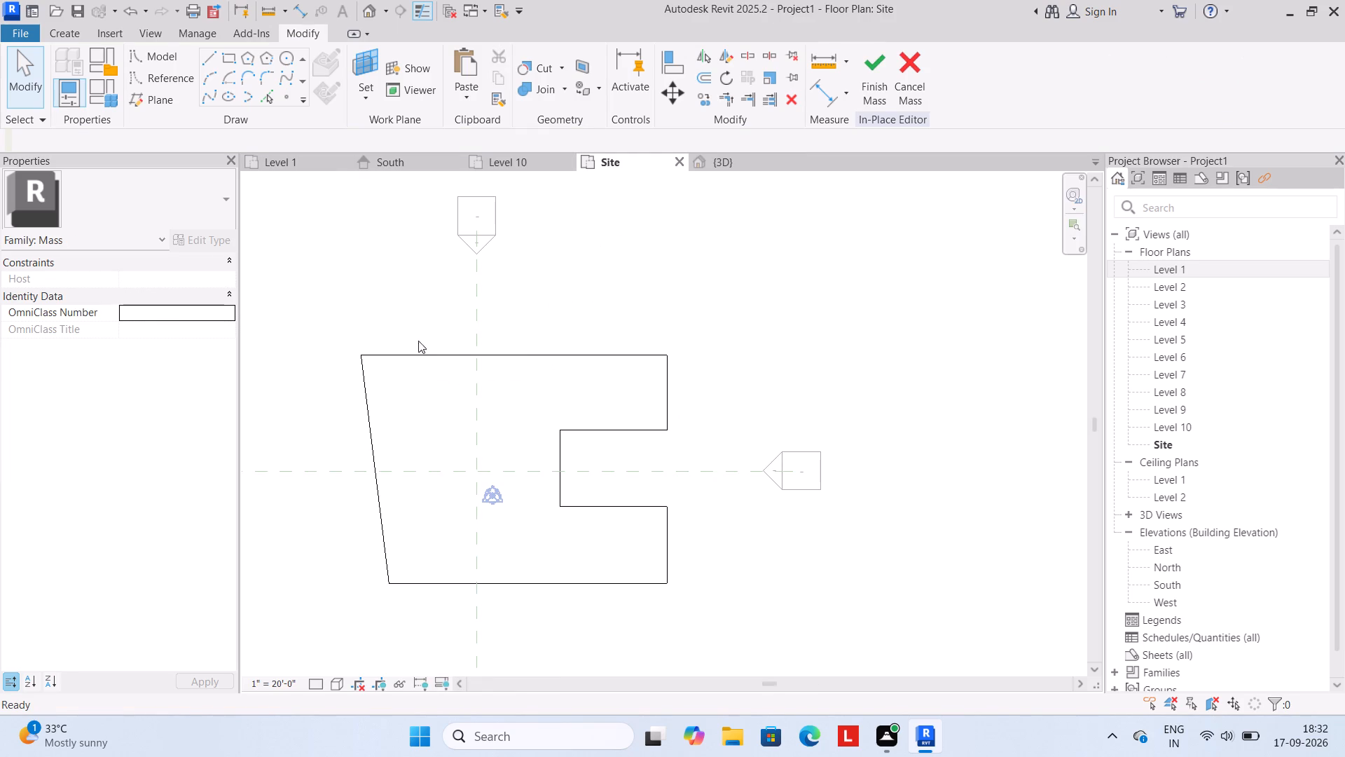
click(322, 307)
drag(322, 307, 717, 627)
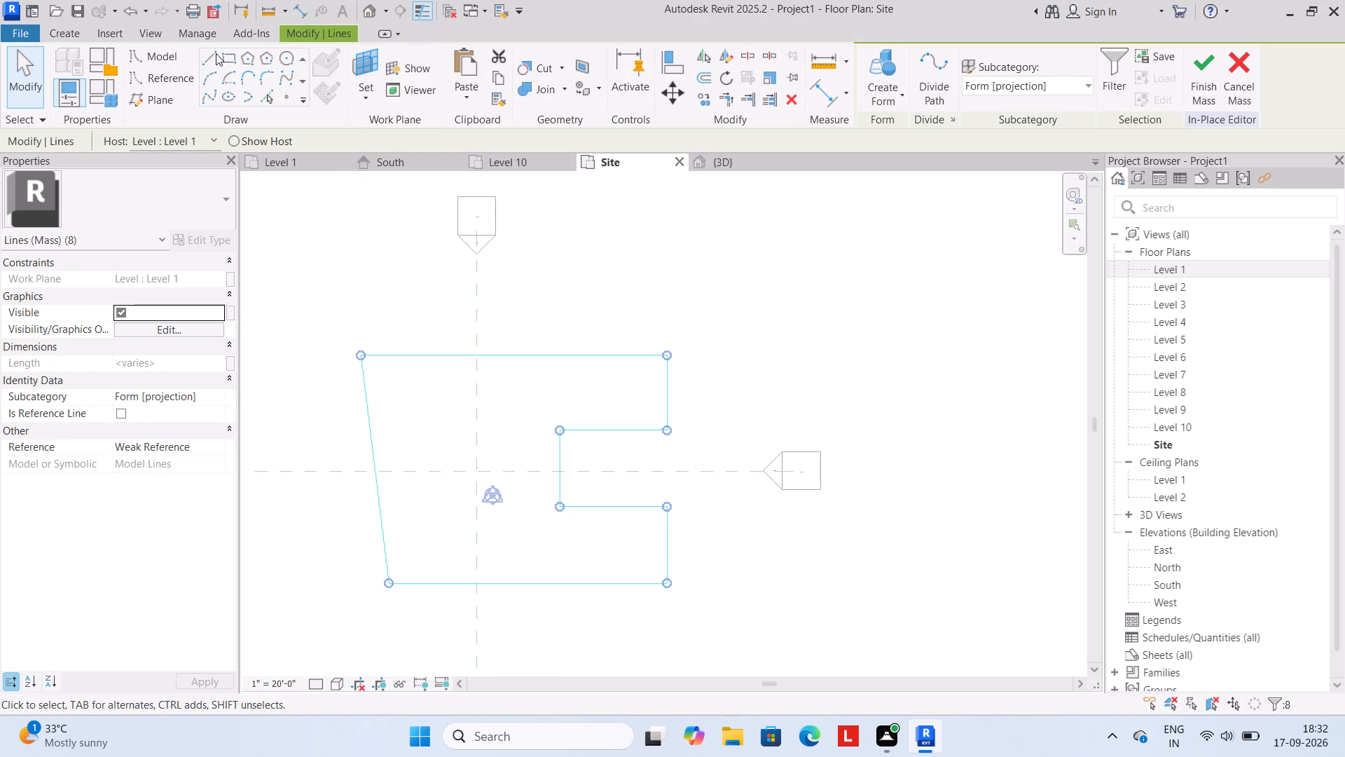
click(498, 71)
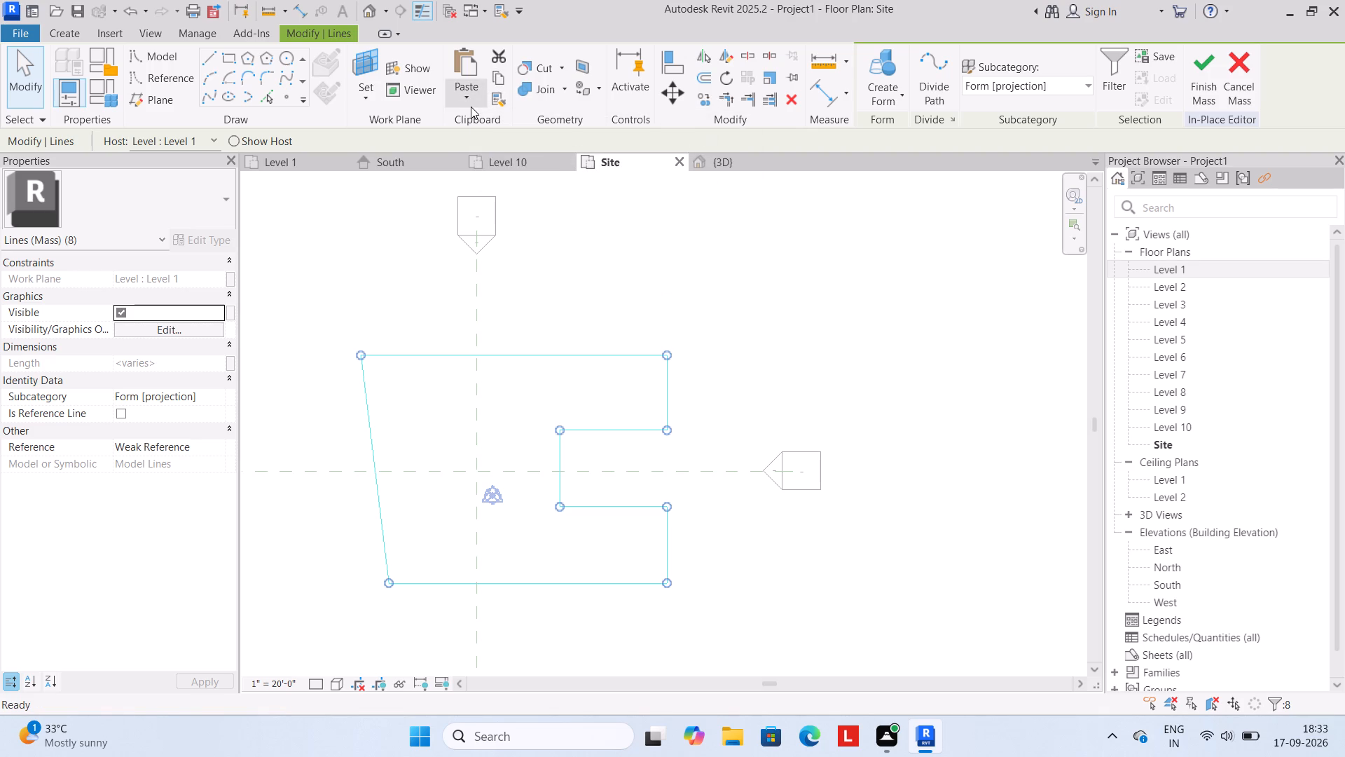
Paste the copied outline aligned to selected levels, choosing Level 1 through Level 10.
click(464, 97)
click(479, 162)
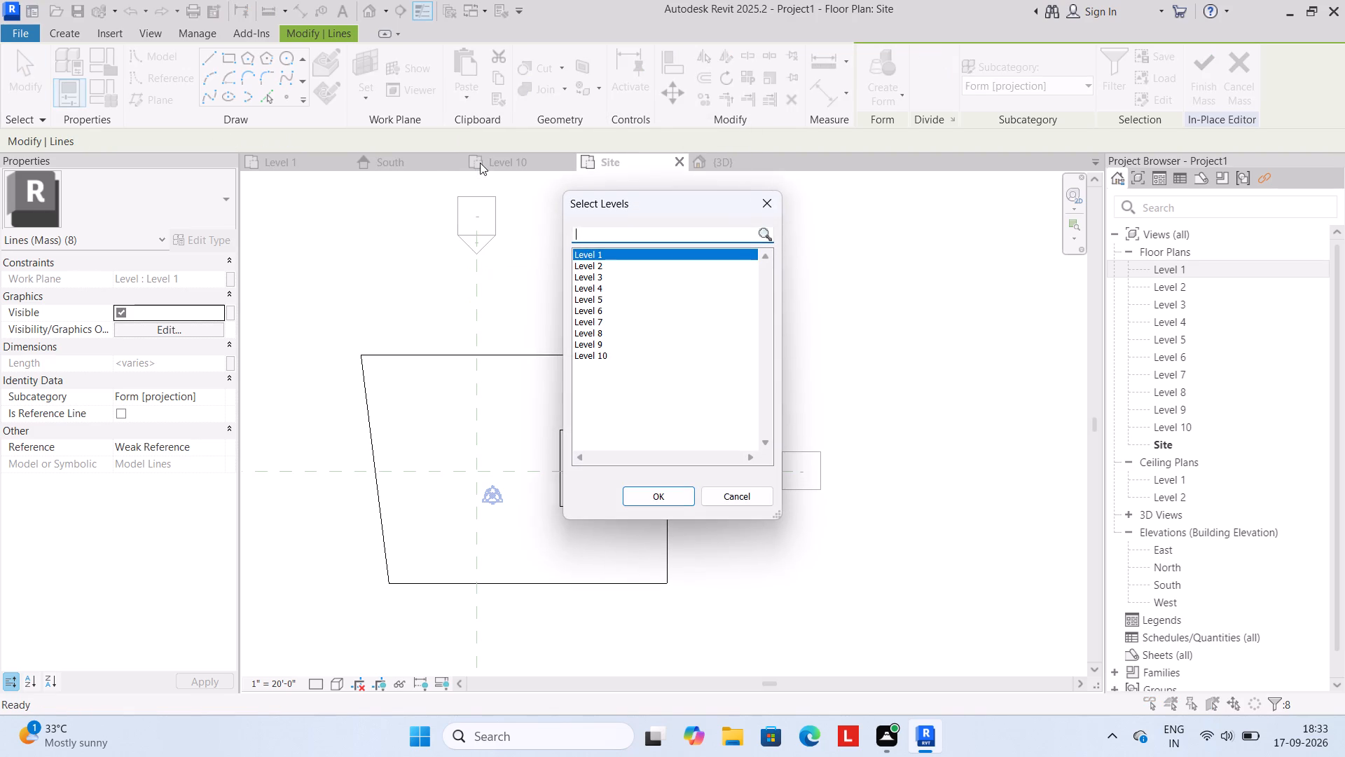
ctrl+click(591, 265)
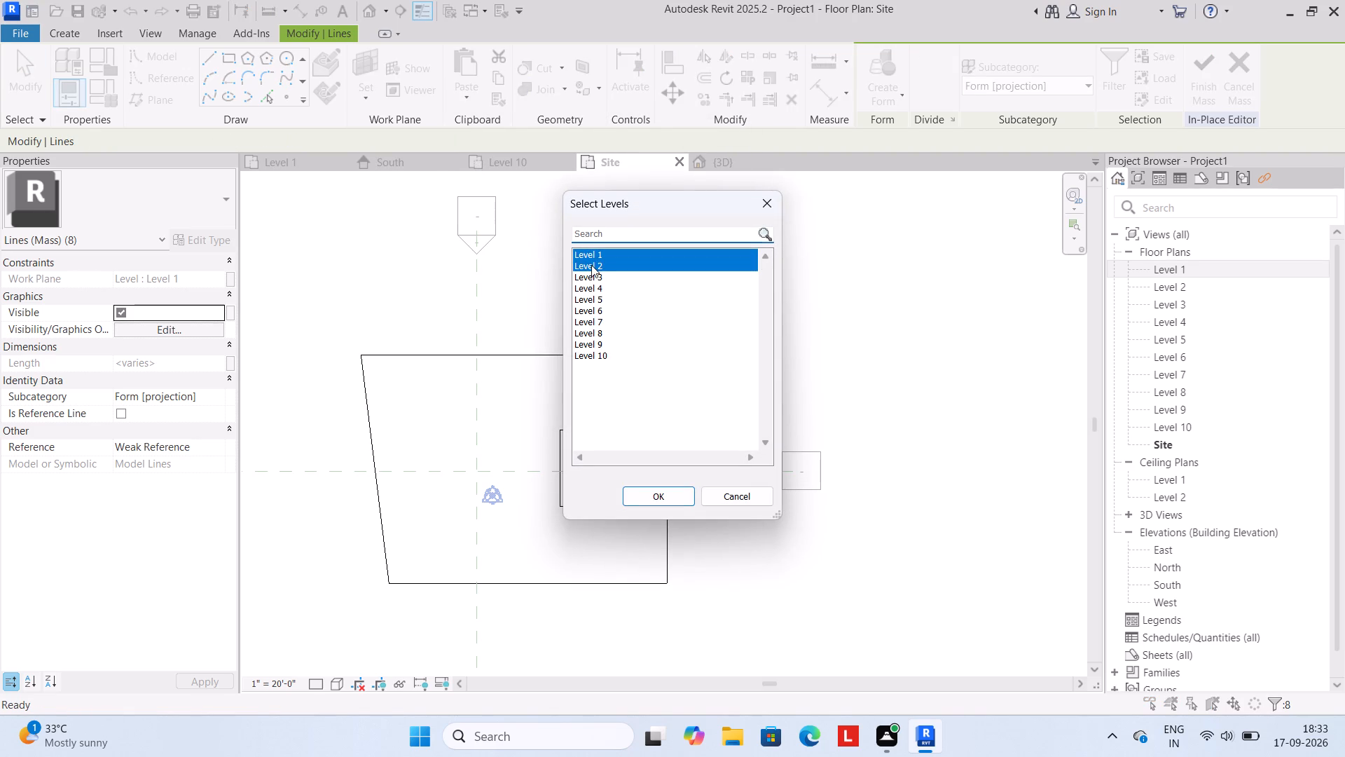
ctrl+click(594, 270)
ctrl+click(593, 264)
ctrl+click(595, 274)
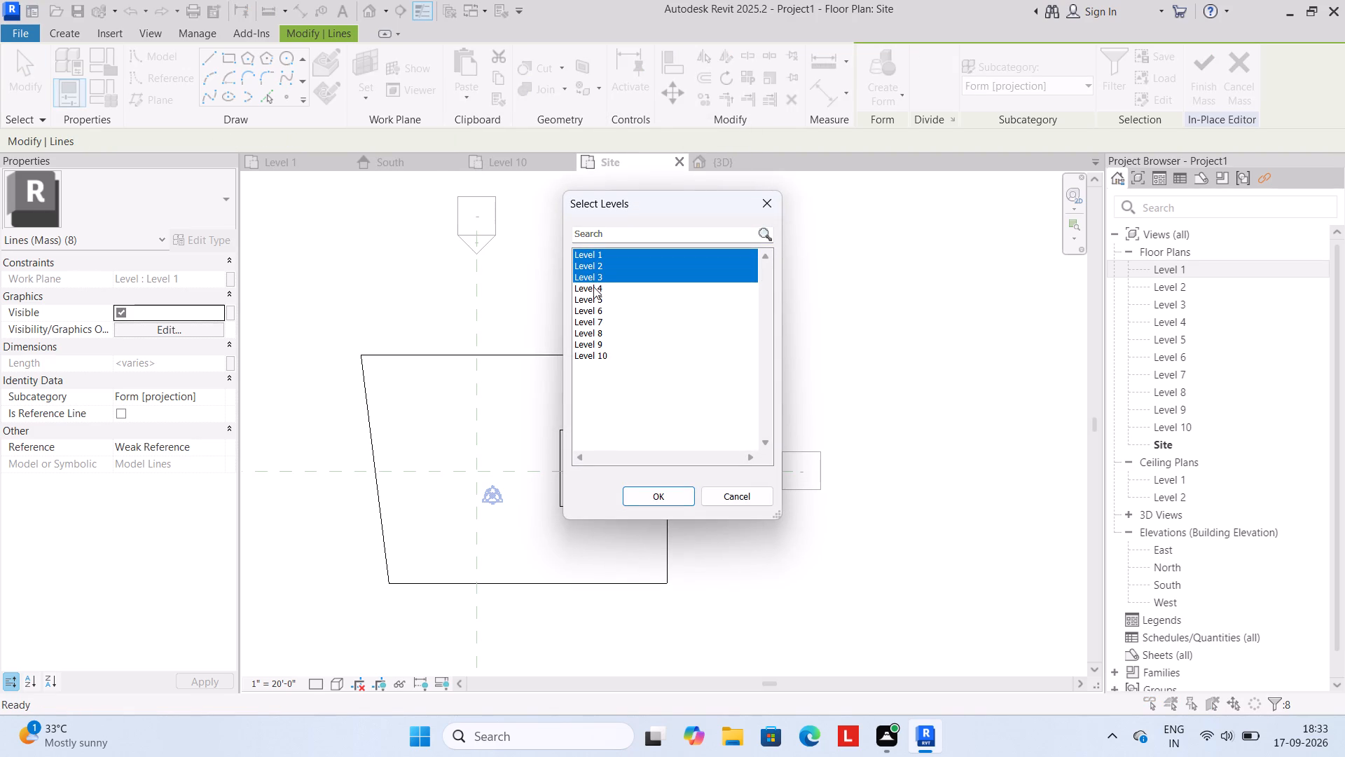
ctrl+click(593, 287)
ctrl+click(593, 299)
ctrl+click(593, 312)
ctrl+click(593, 322)
ctrl+click(593, 330)
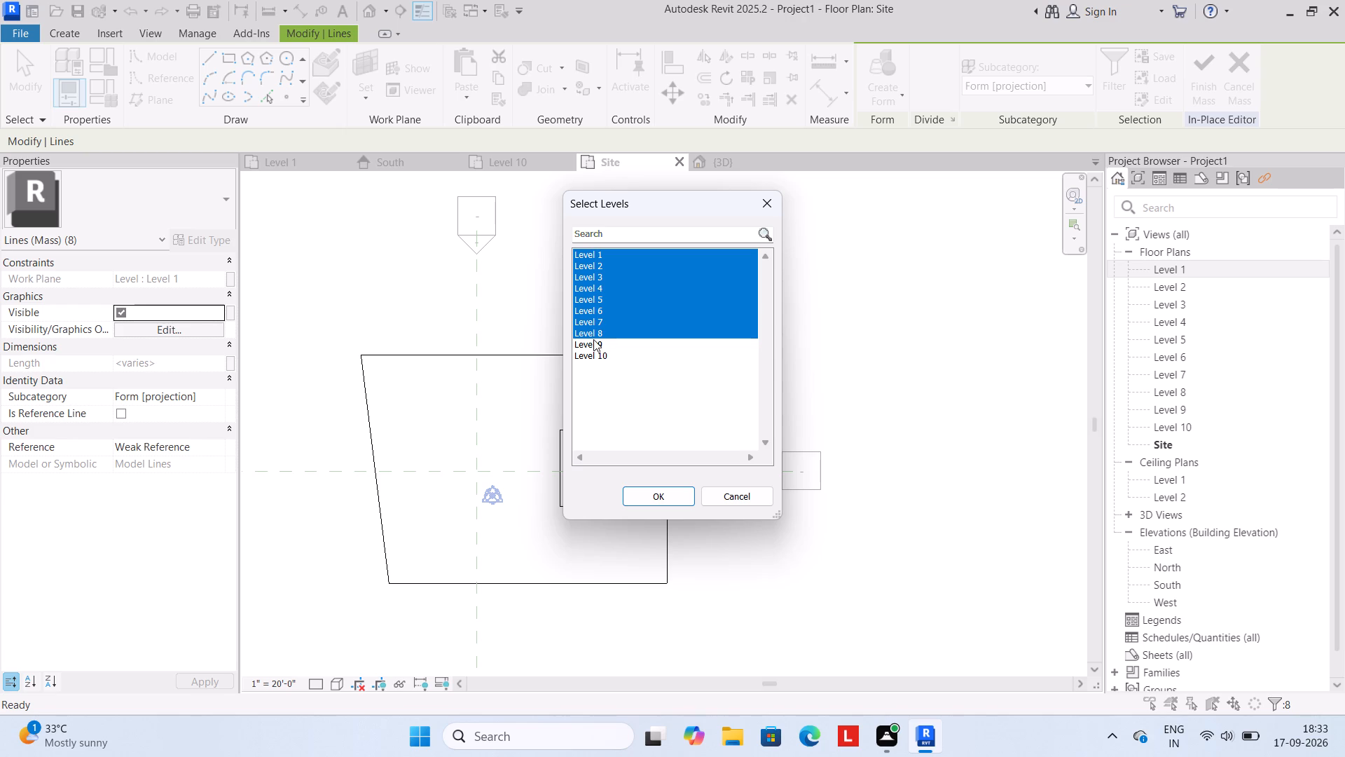
ctrl+click(593, 339)
ctrl+click(592, 351)
click(649, 496)
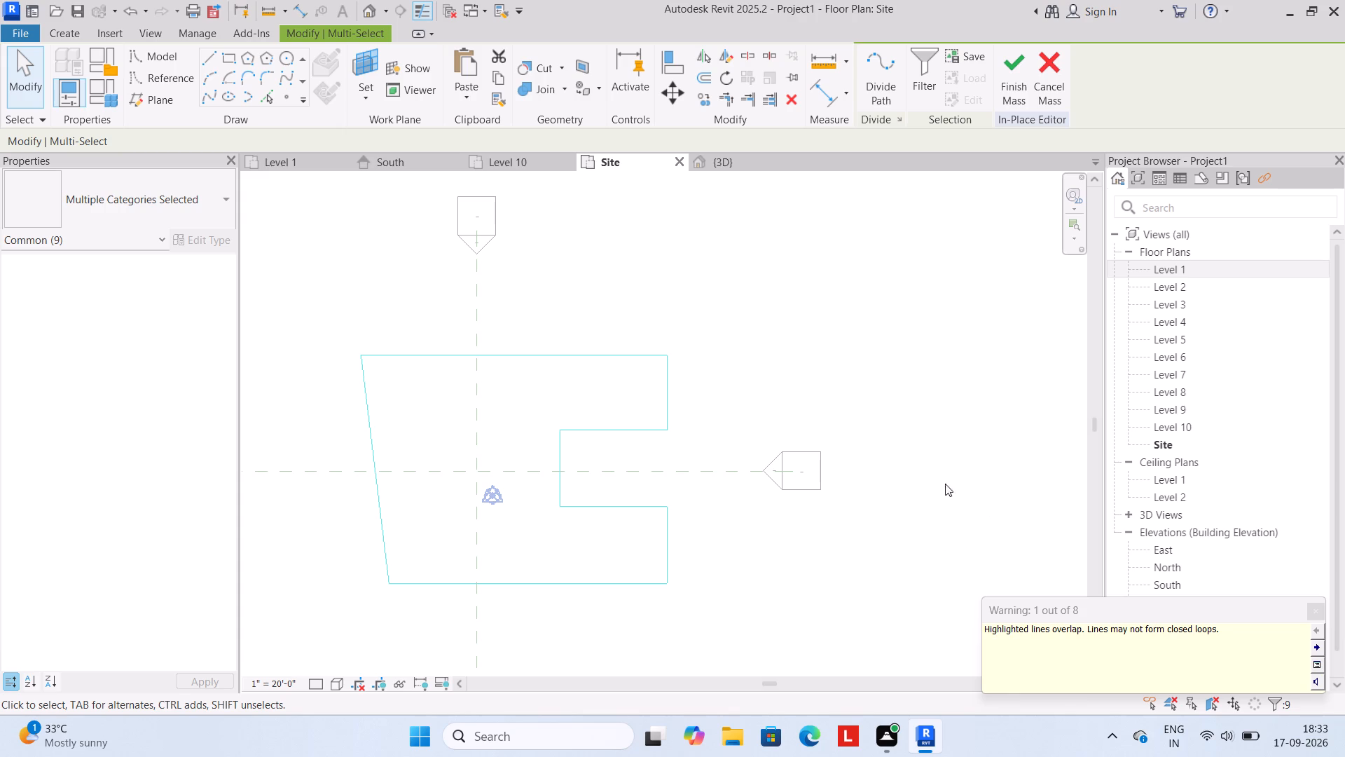
Finish the in-place mass and show the stacked outlines in the default 3D view.
click(1016, 90)
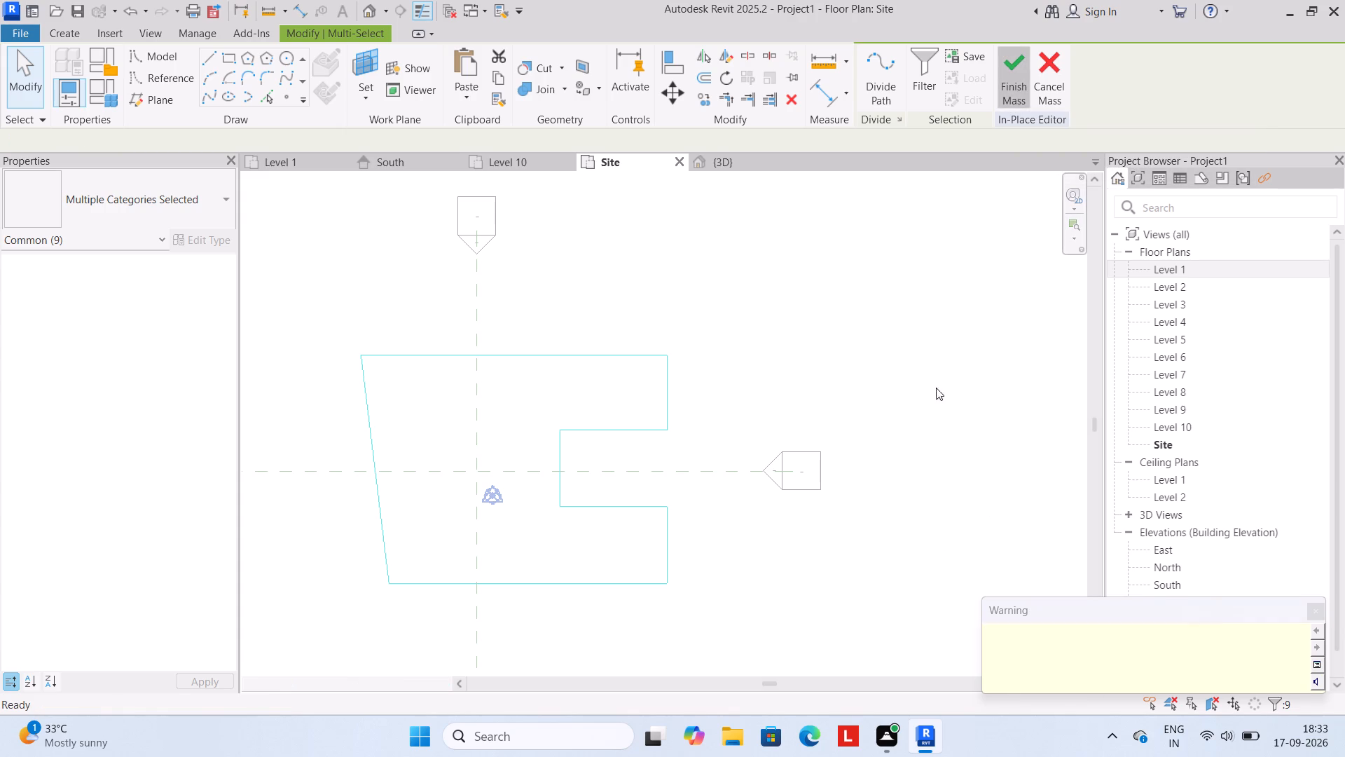
click(919, 320)
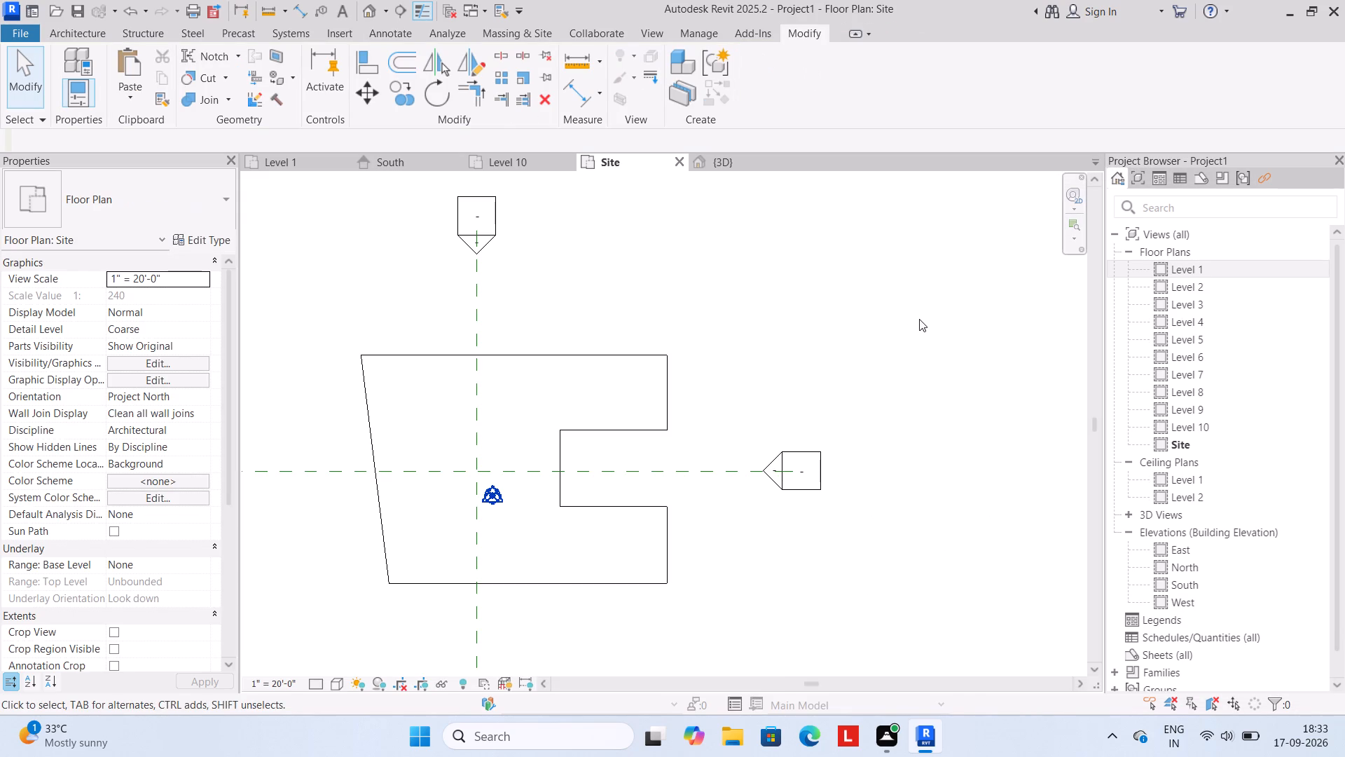
click(737, 161)
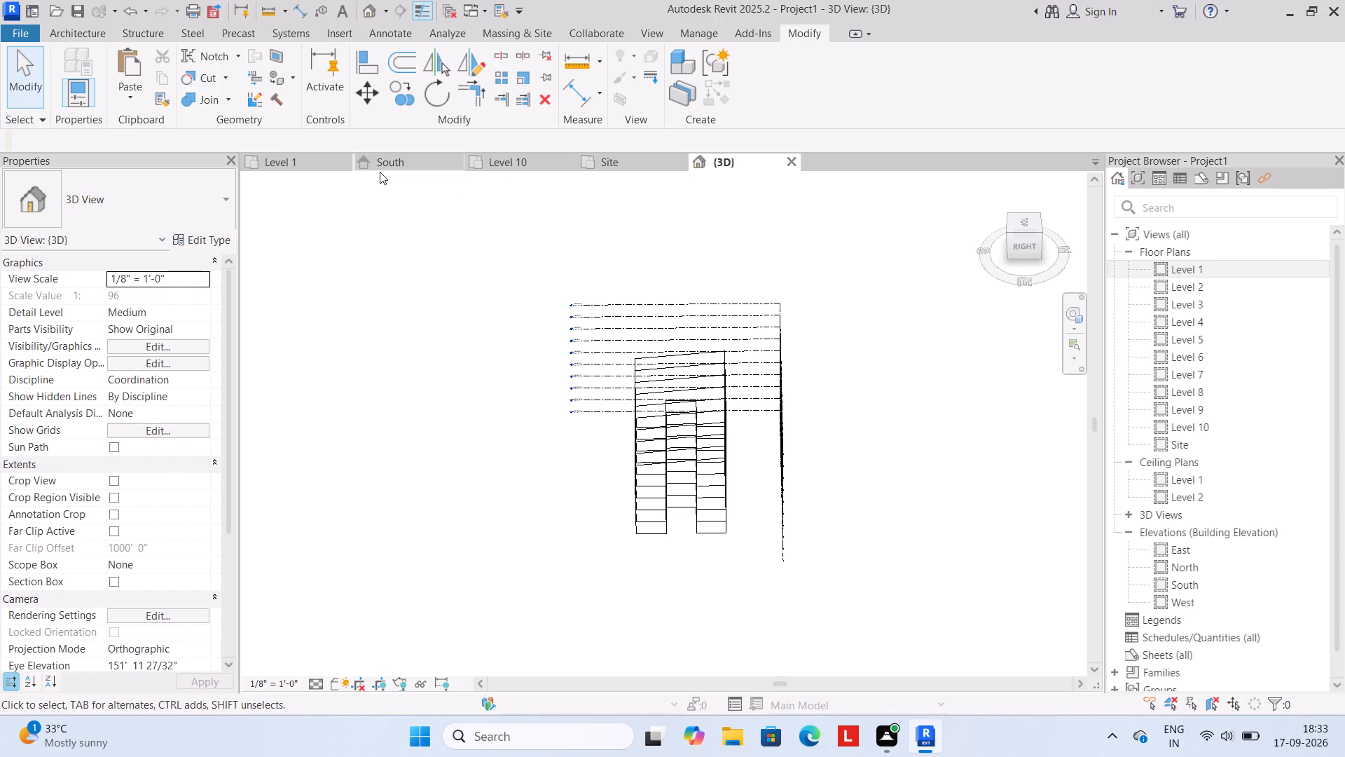
From the Level 1 floor plan, undo finishing the mass, pasting the outlines to the levels, and the outline's last line.
click(301, 162)
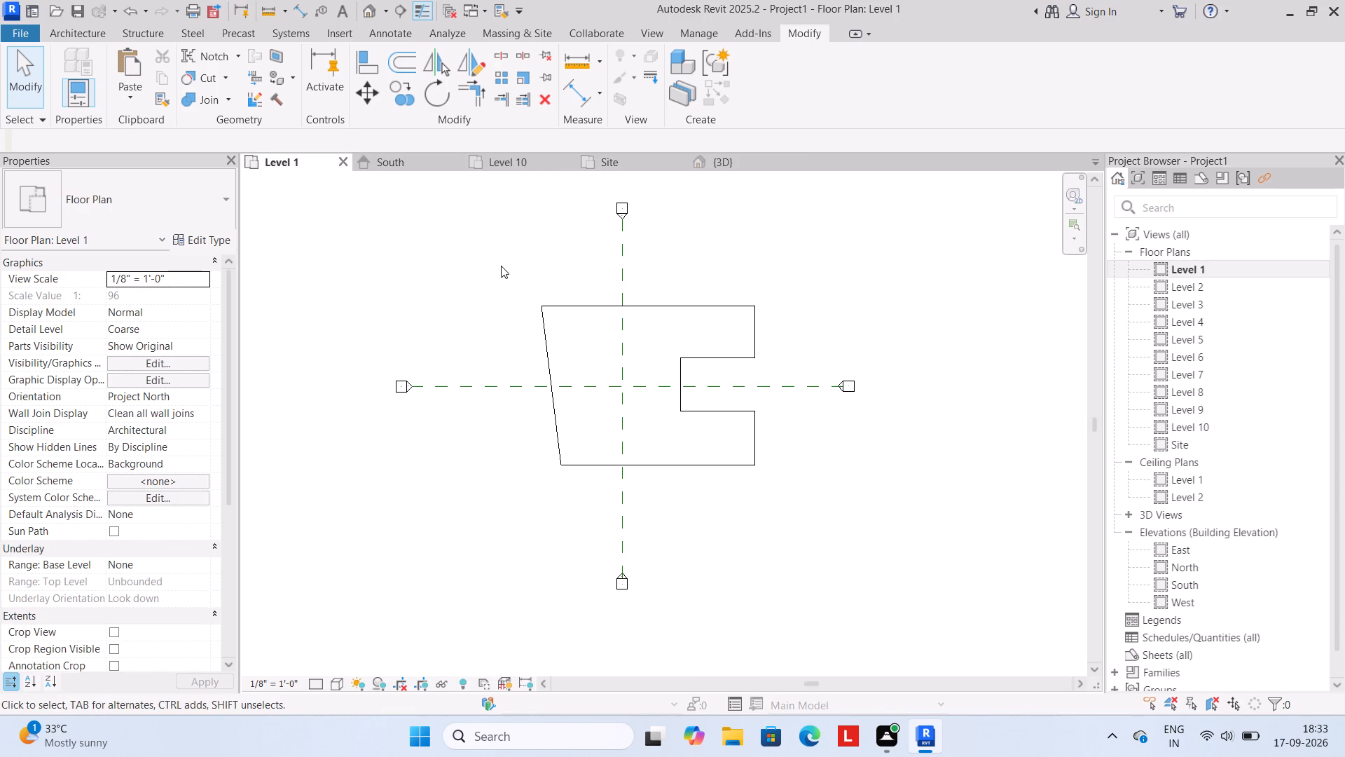
click(501, 266)
drag(516, 271, 794, 526)
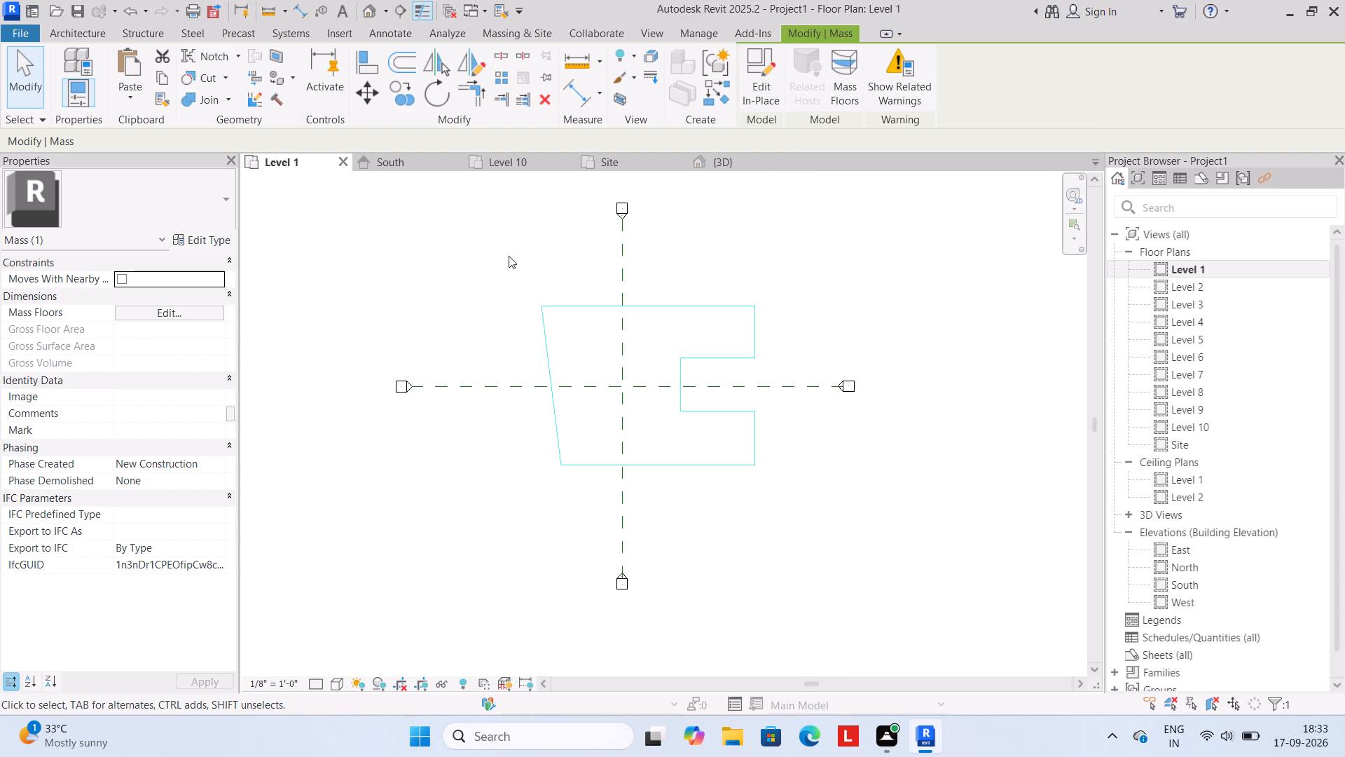
key(ctrl+z)
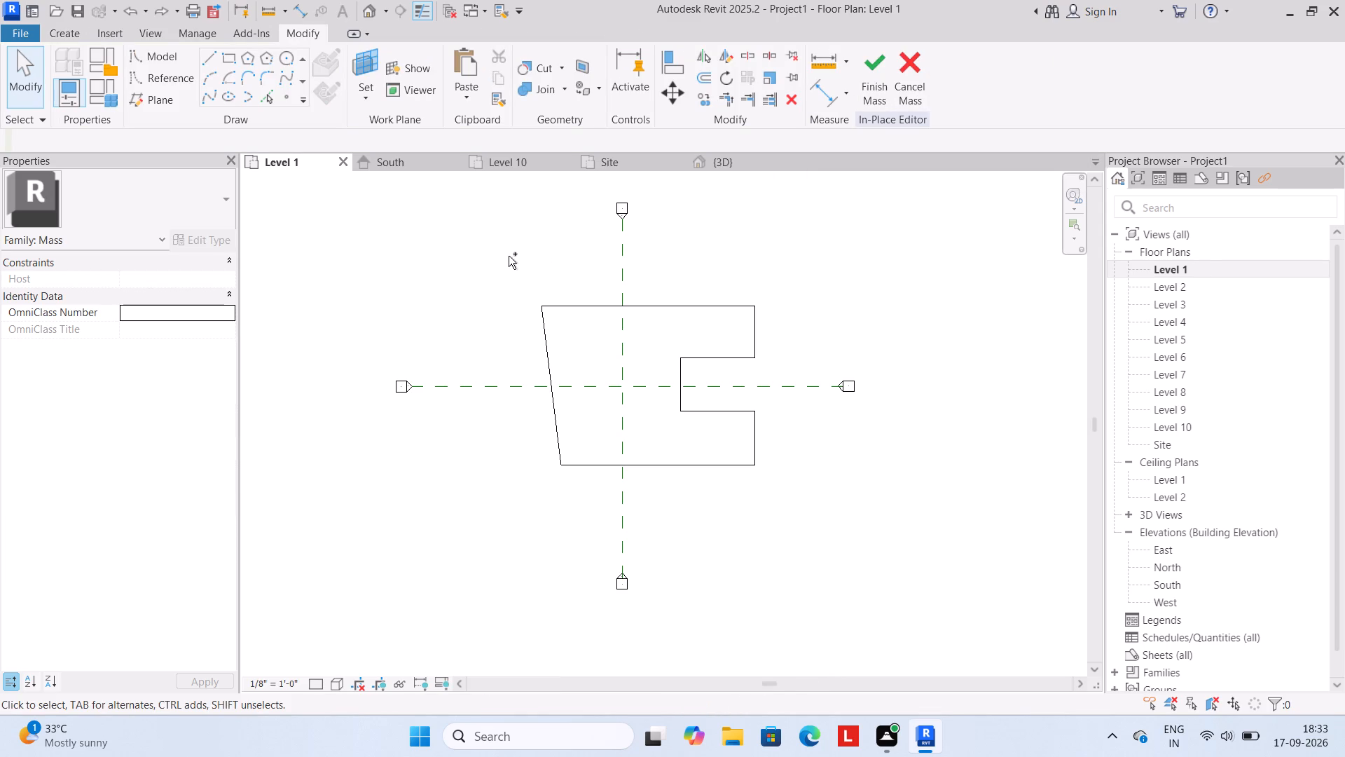
key(ctrl+z)
key(ctrl+z)
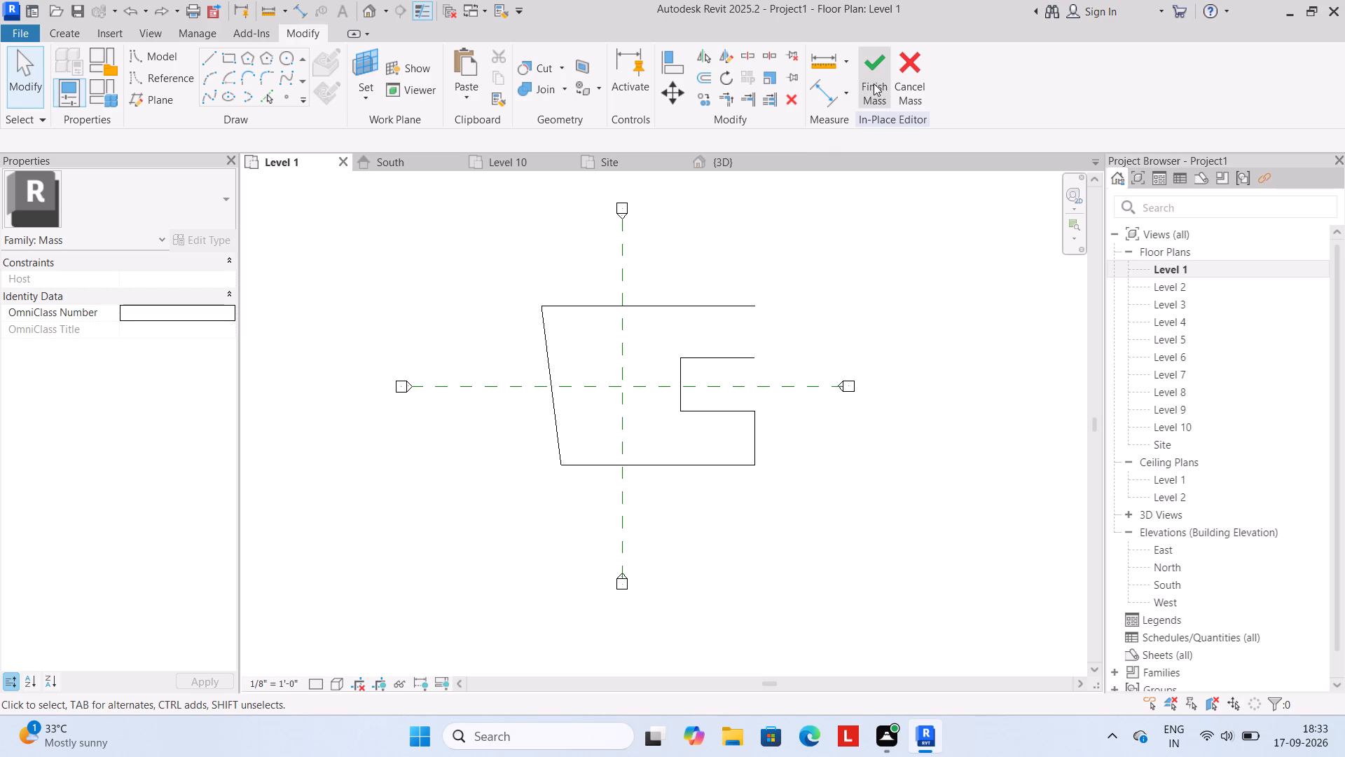
Redraw the missing east-side model line from the outline's northeast corner to the notch's upper edge, closing the outline.
click(200, 59)
click(210, 56)
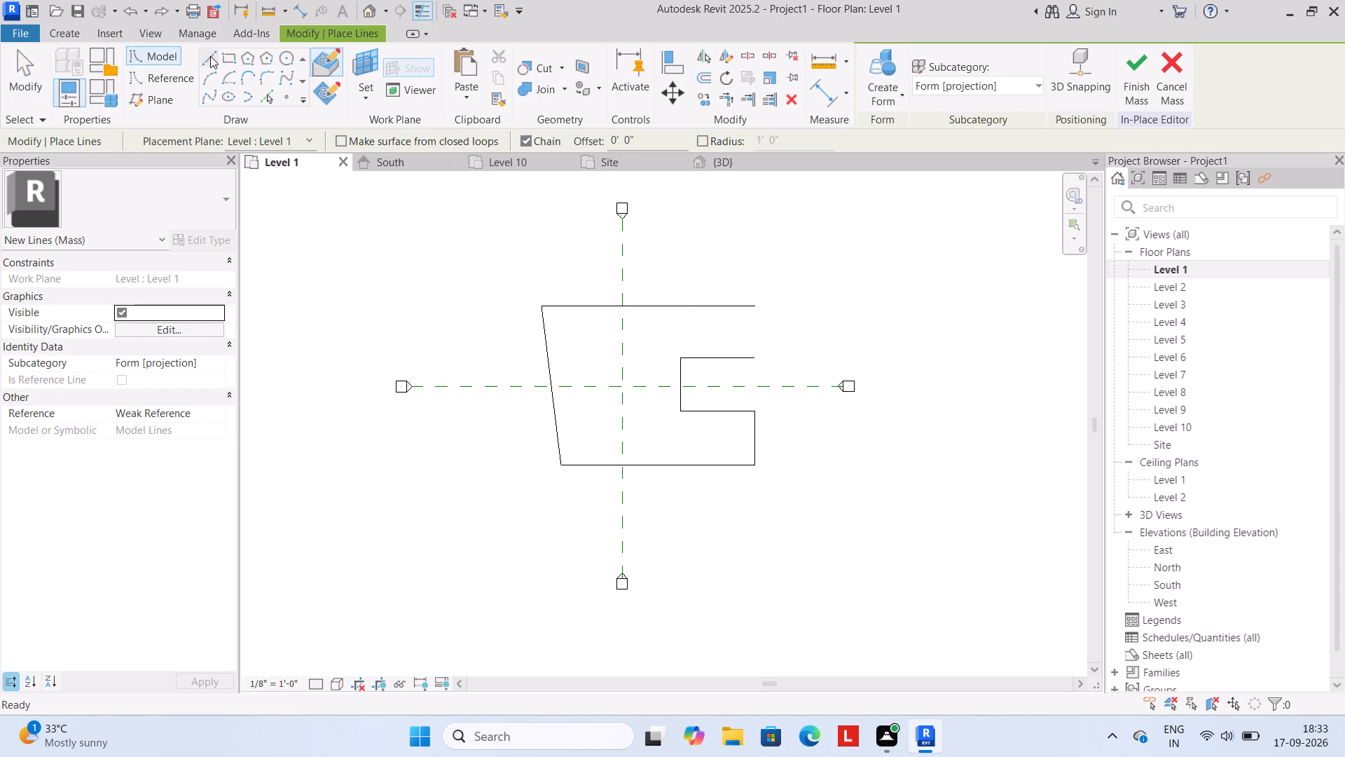
click(754, 306)
click(752, 359)
key(Escape)
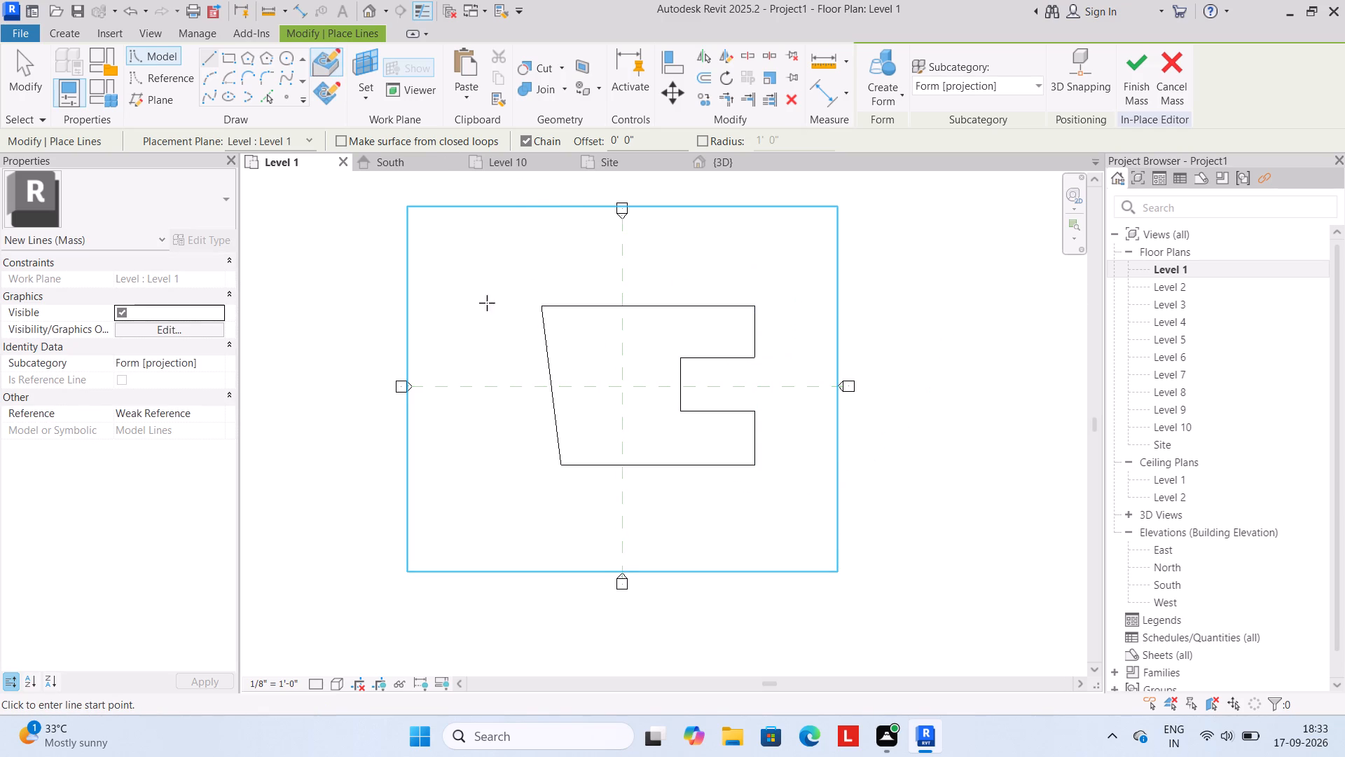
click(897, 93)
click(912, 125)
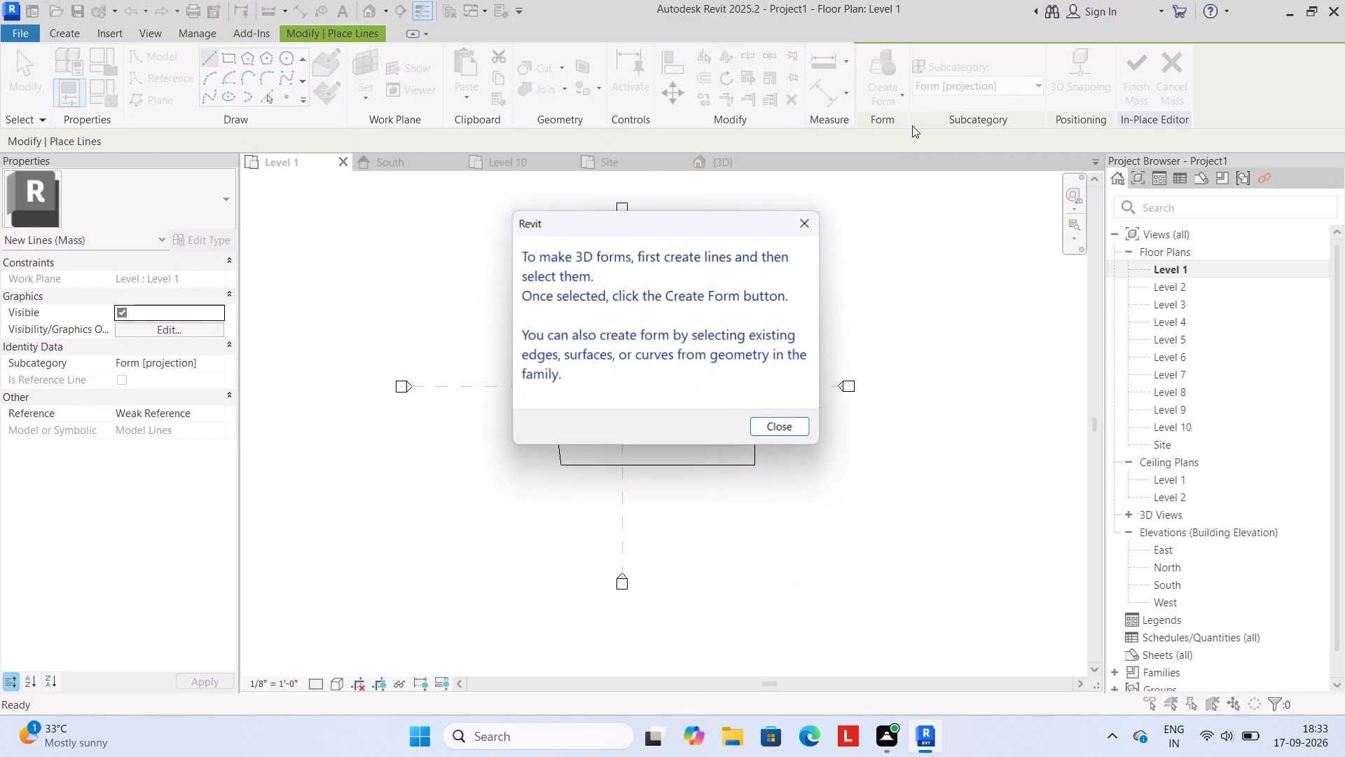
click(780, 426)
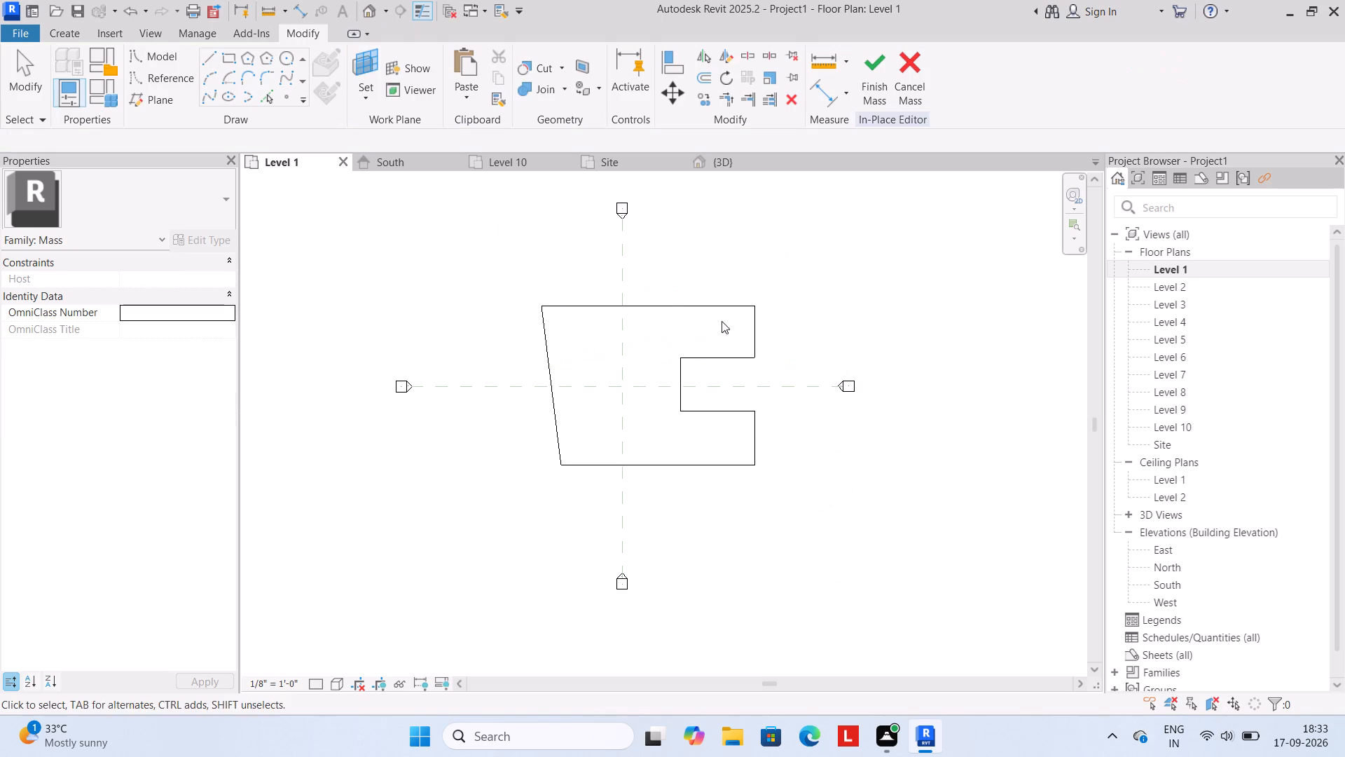
Create a solid form from all lines of the notched outline and show it in the default 3D view.
click(511, 270)
drag(511, 270, 799, 508)
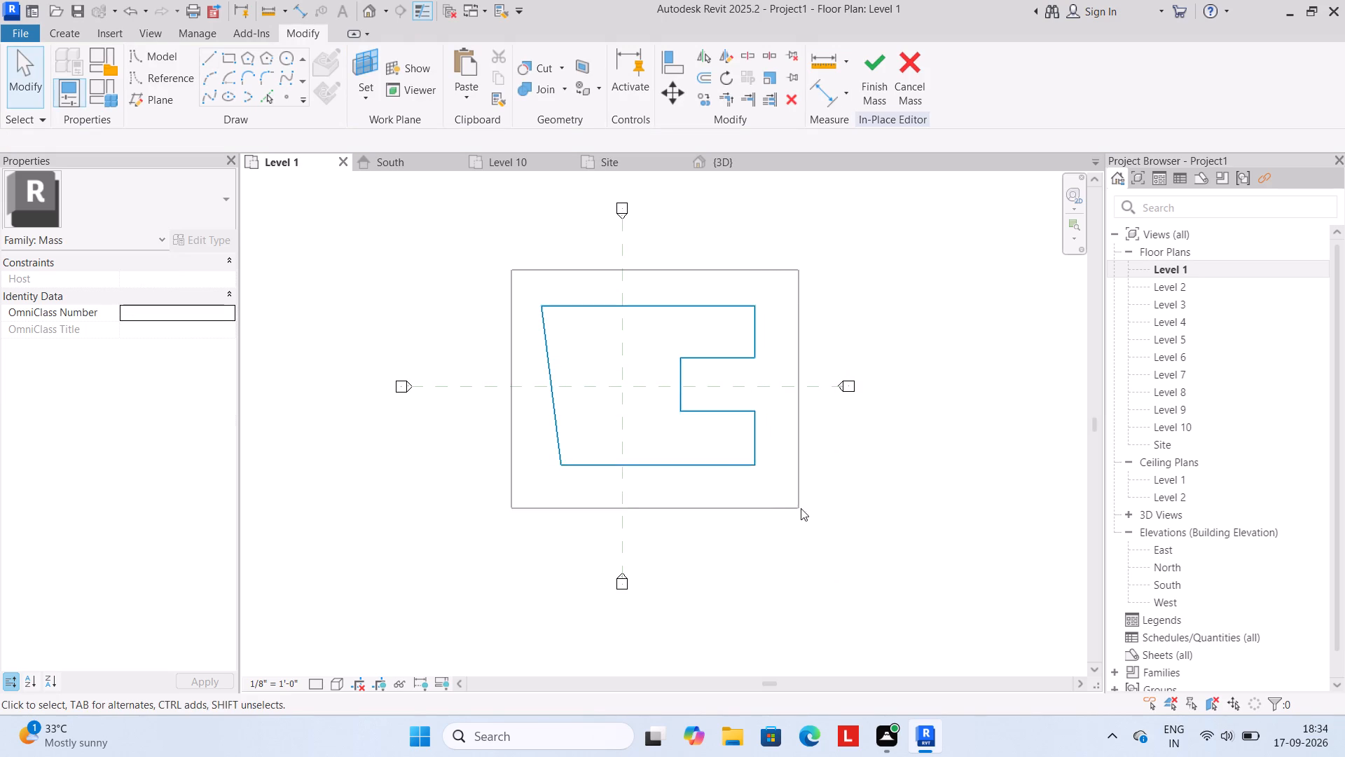
click(902, 95)
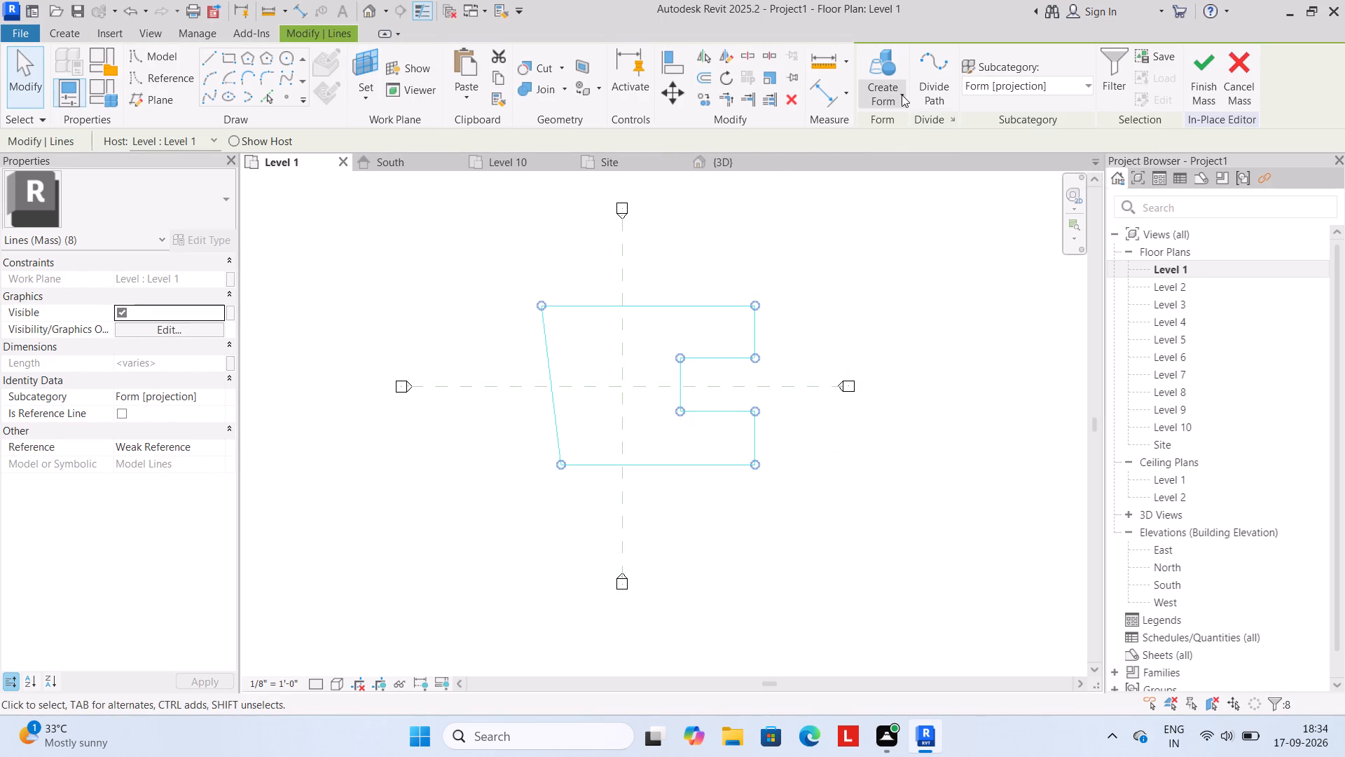
click(905, 126)
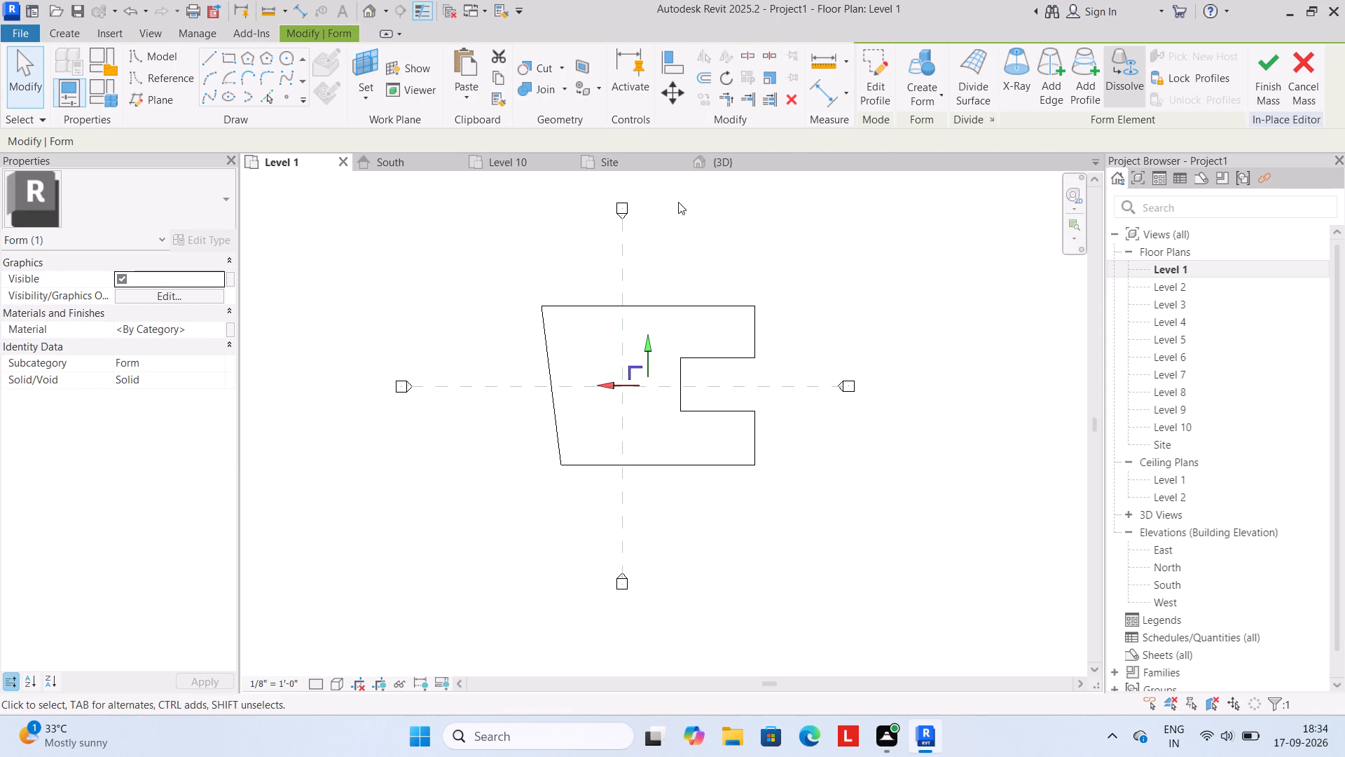
click(751, 163)
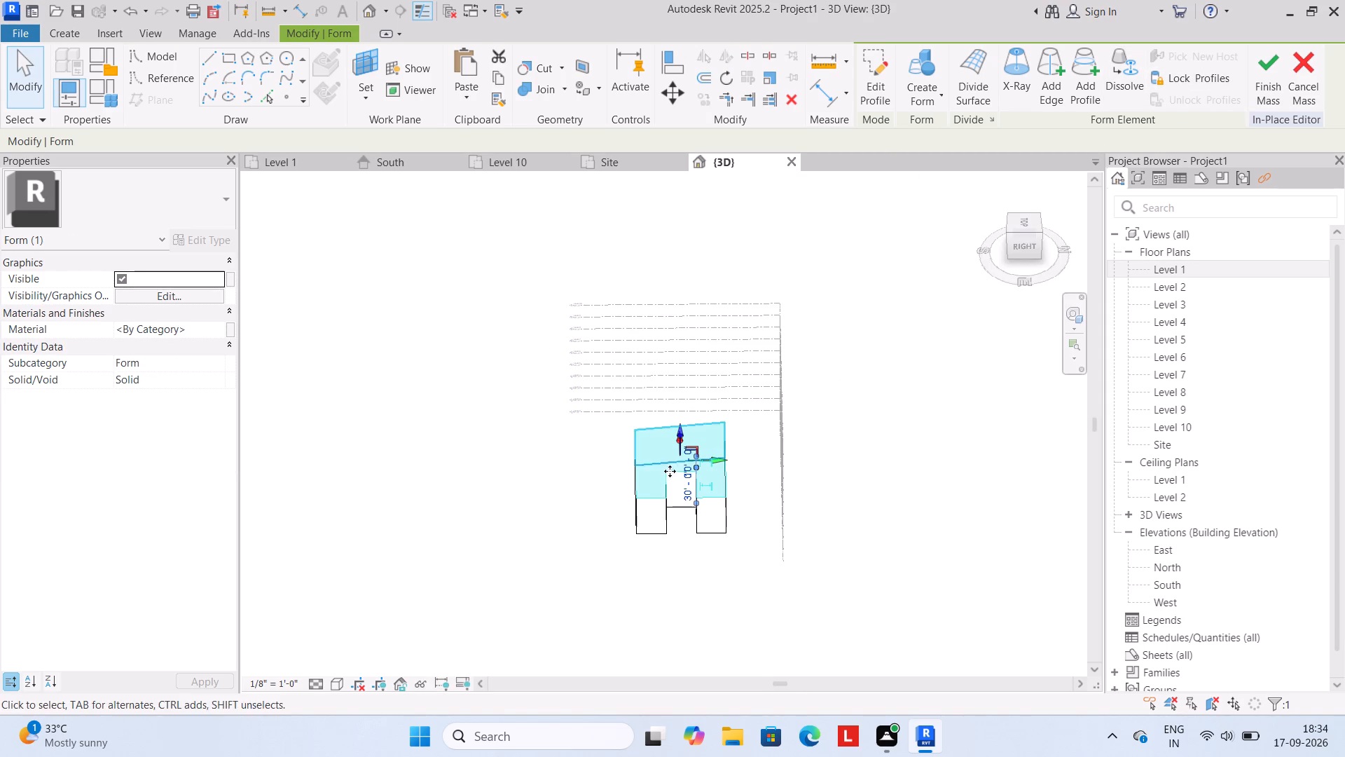
scroll(684, 496, up, 6)
scroll(684, 502, down, 10)
scroll(687, 503, up, 6)
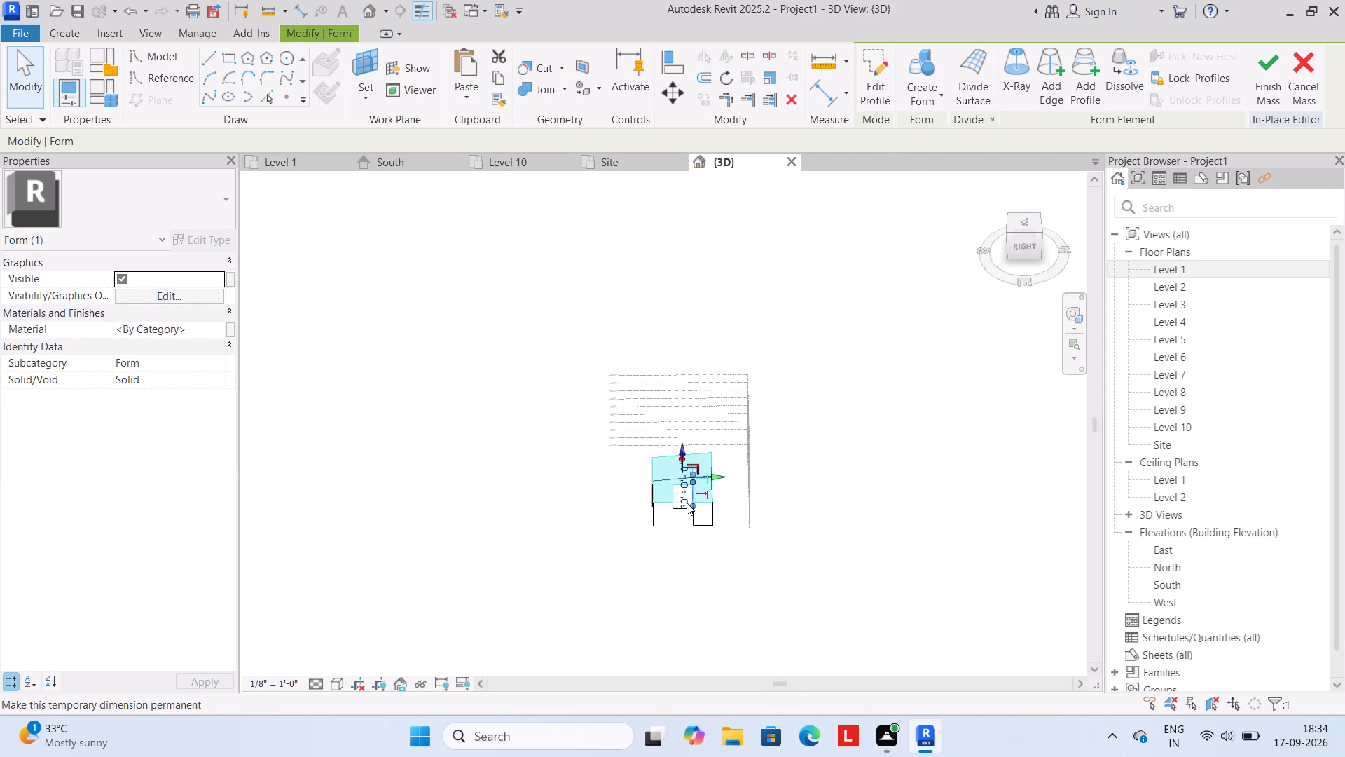
key(Escape)
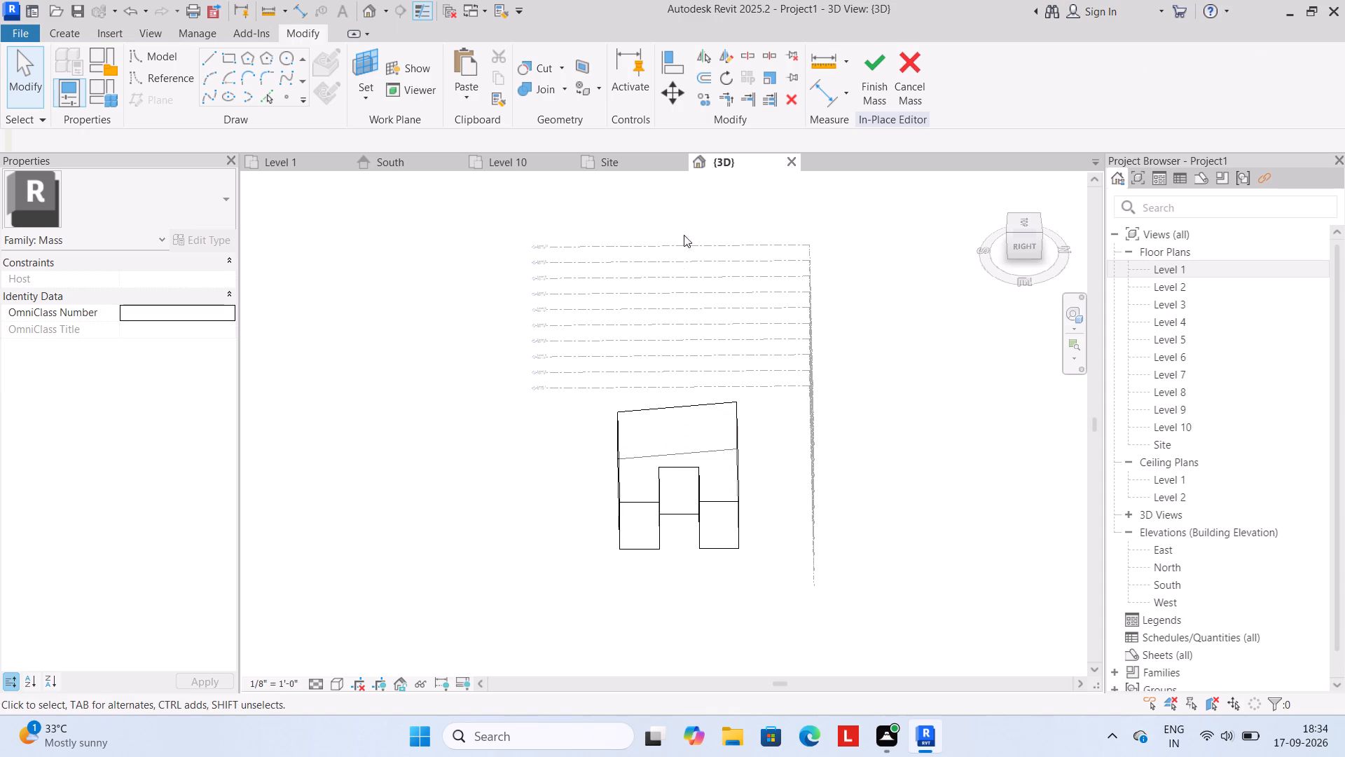
Copy the notched solid form to the clipboard in the Site floor plan.
click(616, 160)
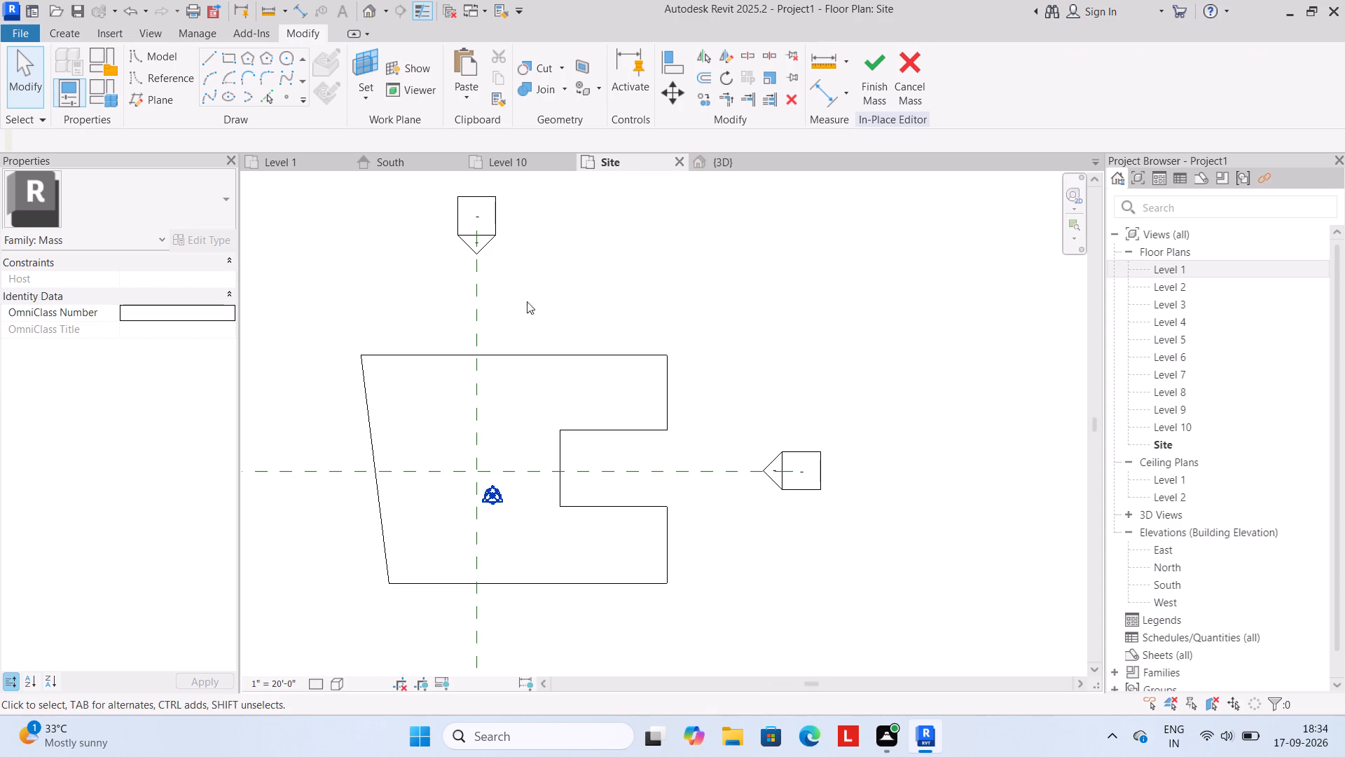
click(334, 311)
drag(340, 311, 709, 629)
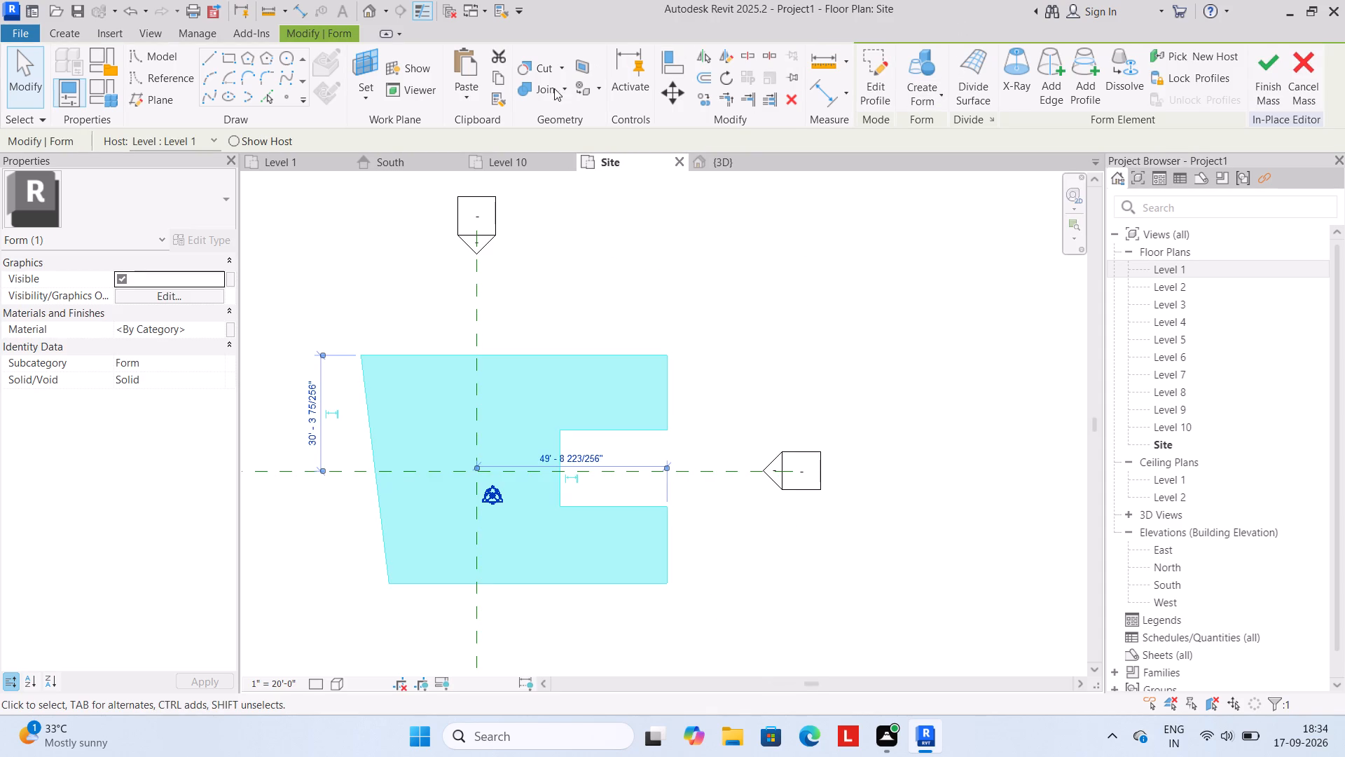
click(495, 79)
Paste the copied form aligned to selected levels, choosing Level 1 through Level 10.
click(469, 99)
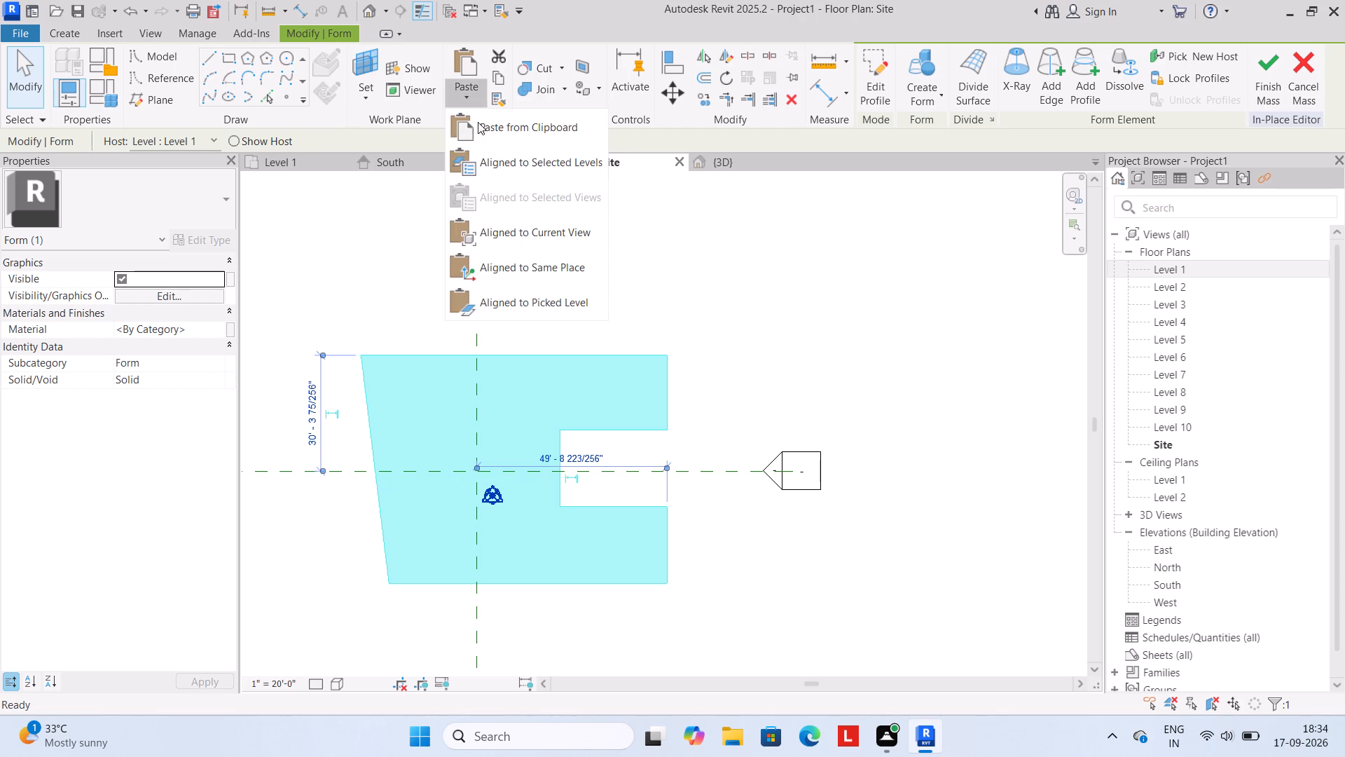
click(483, 158)
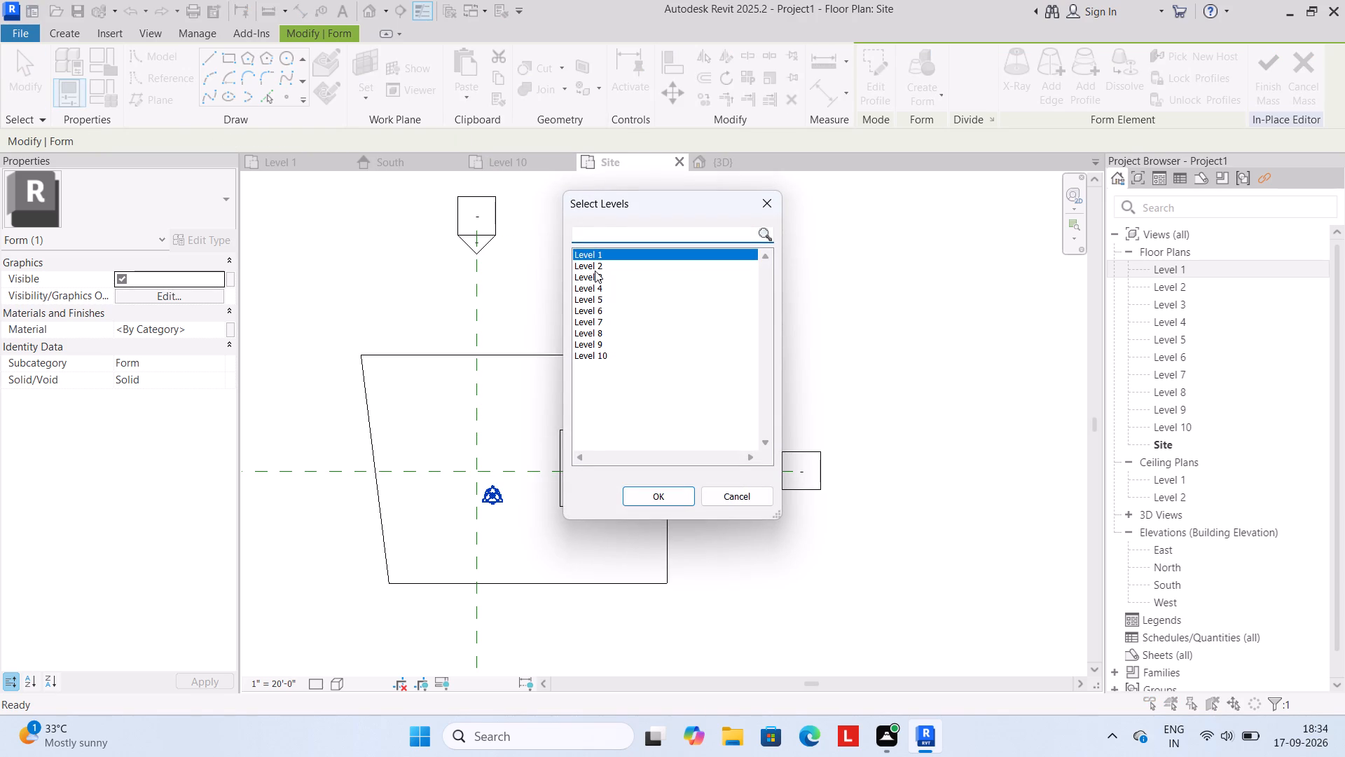
ctrl+click(595, 269)
ctrl+click(595, 280)
ctrl+click(595, 285)
ctrl+click(595, 297)
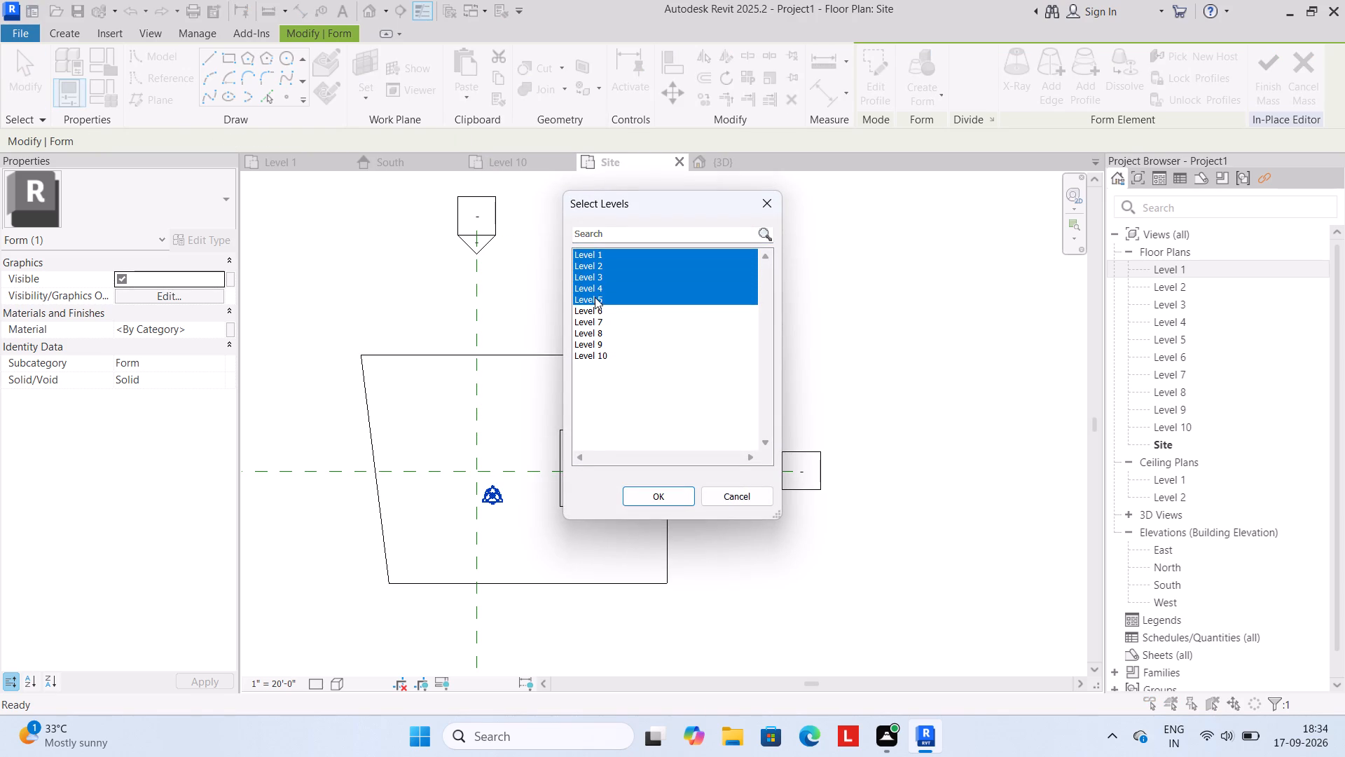
ctrl+click(595, 305)
ctrl+click(597, 314)
ctrl+click(595, 313)
ctrl+click(595, 319)
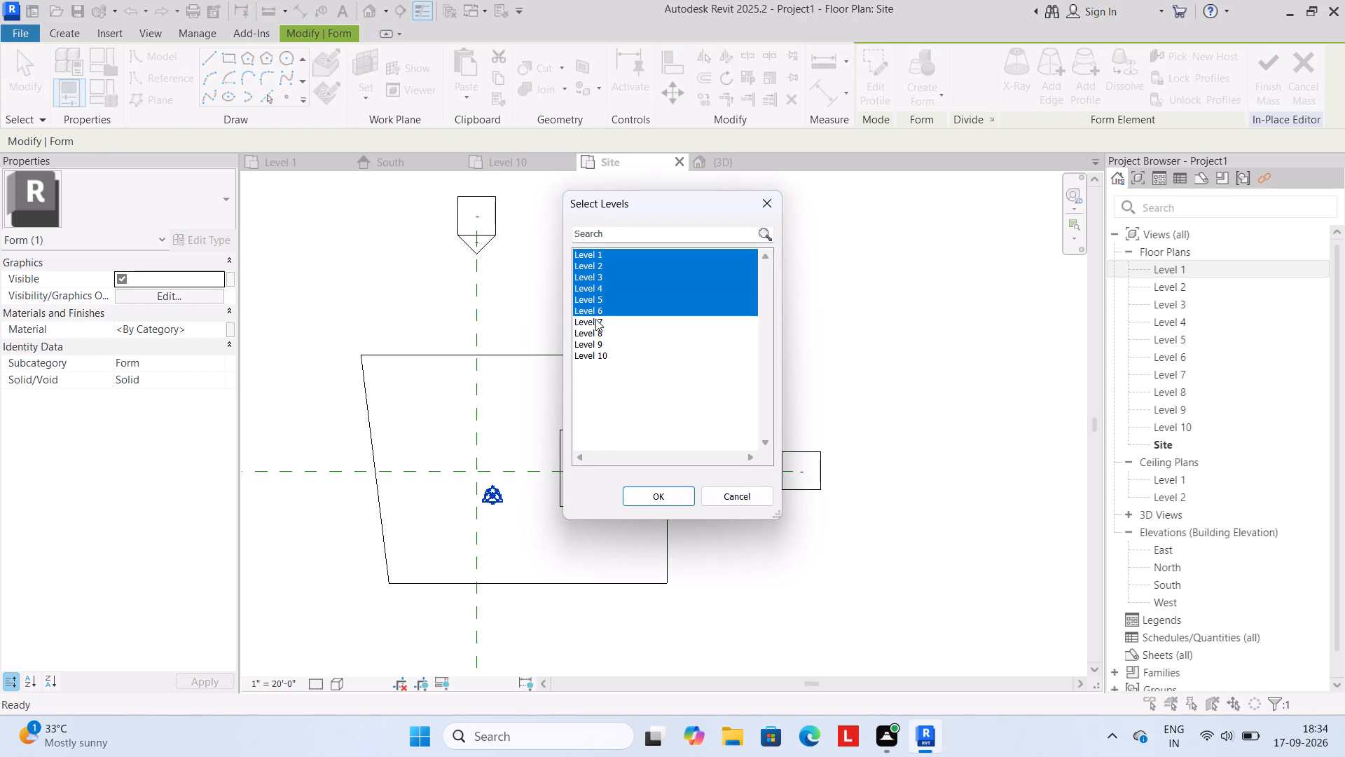
ctrl+click(595, 331)
ctrl+click(595, 319)
ctrl+click(592, 341)
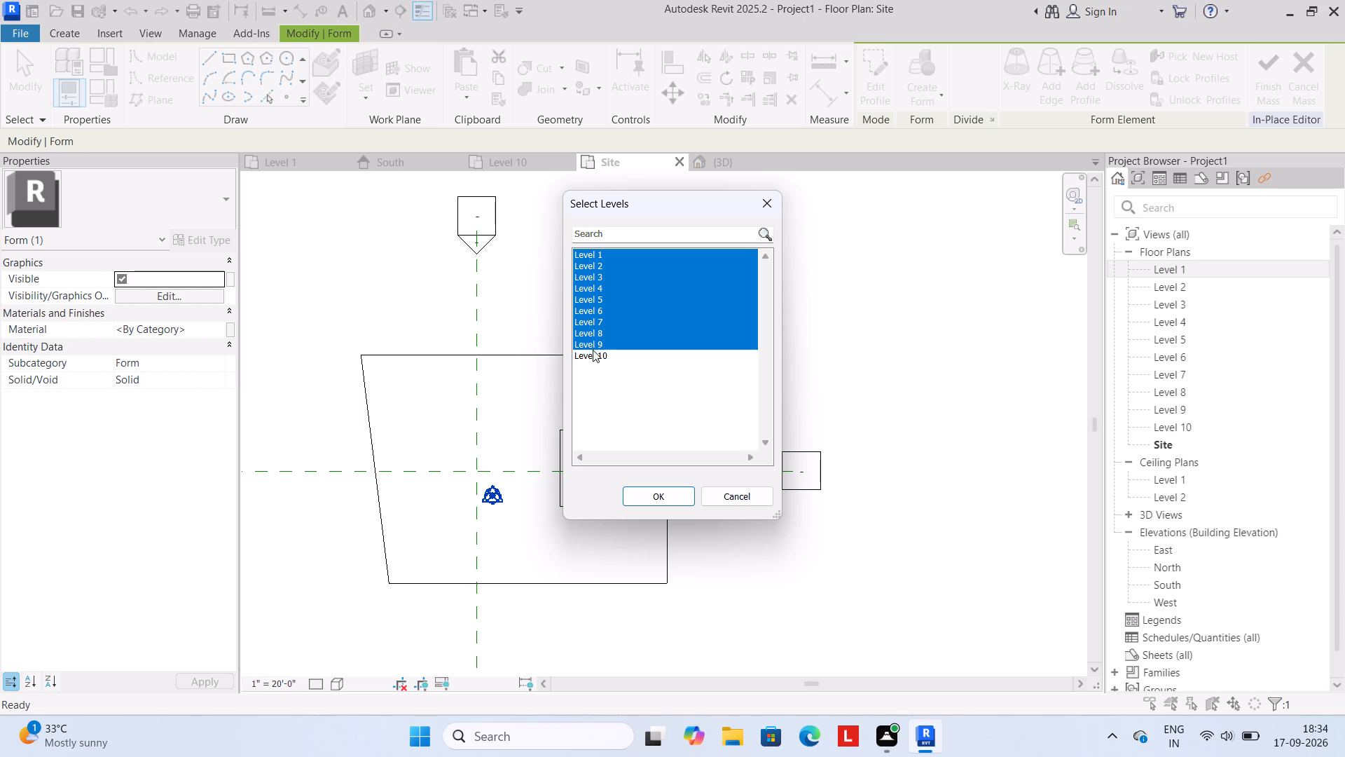
ctrl+click(593, 350)
click(656, 494)
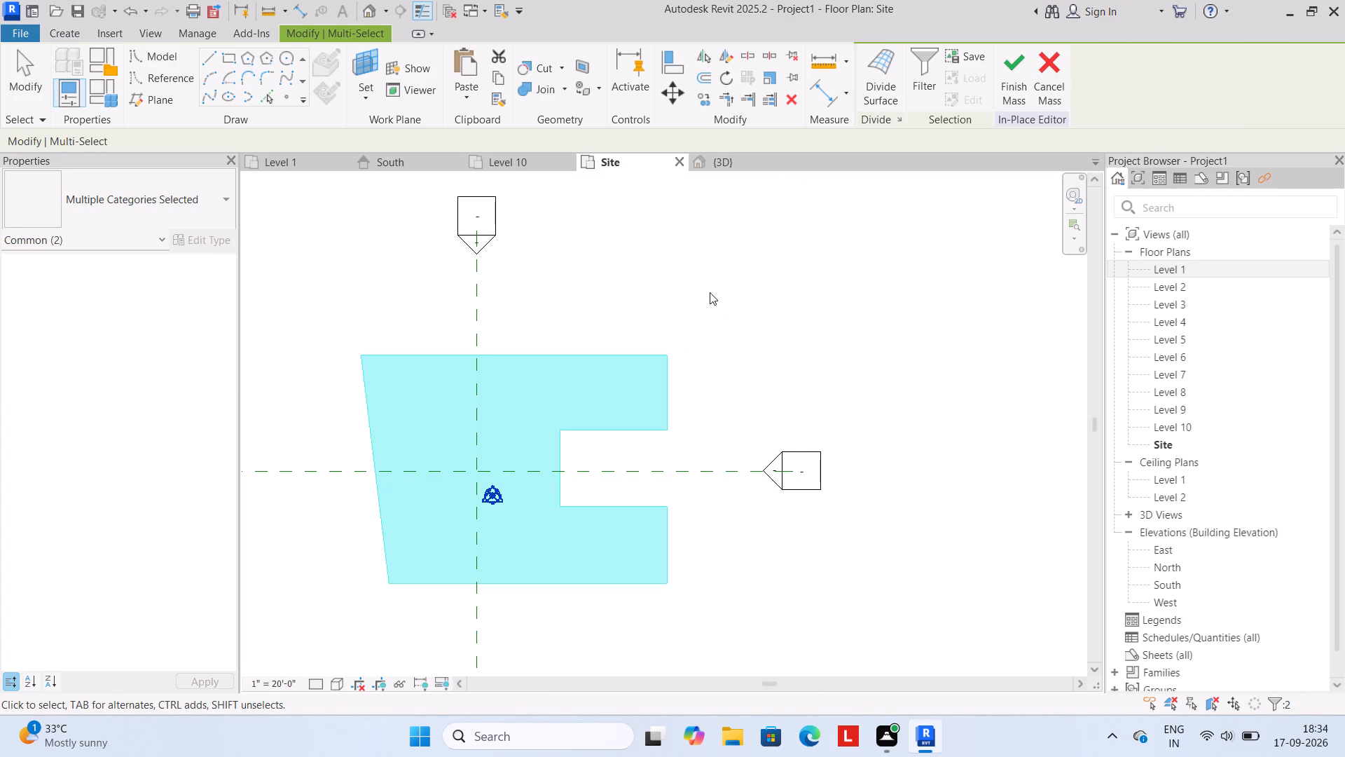
Show the stacked forms in the default 3D view and finish the in-place mass.
click(744, 165)
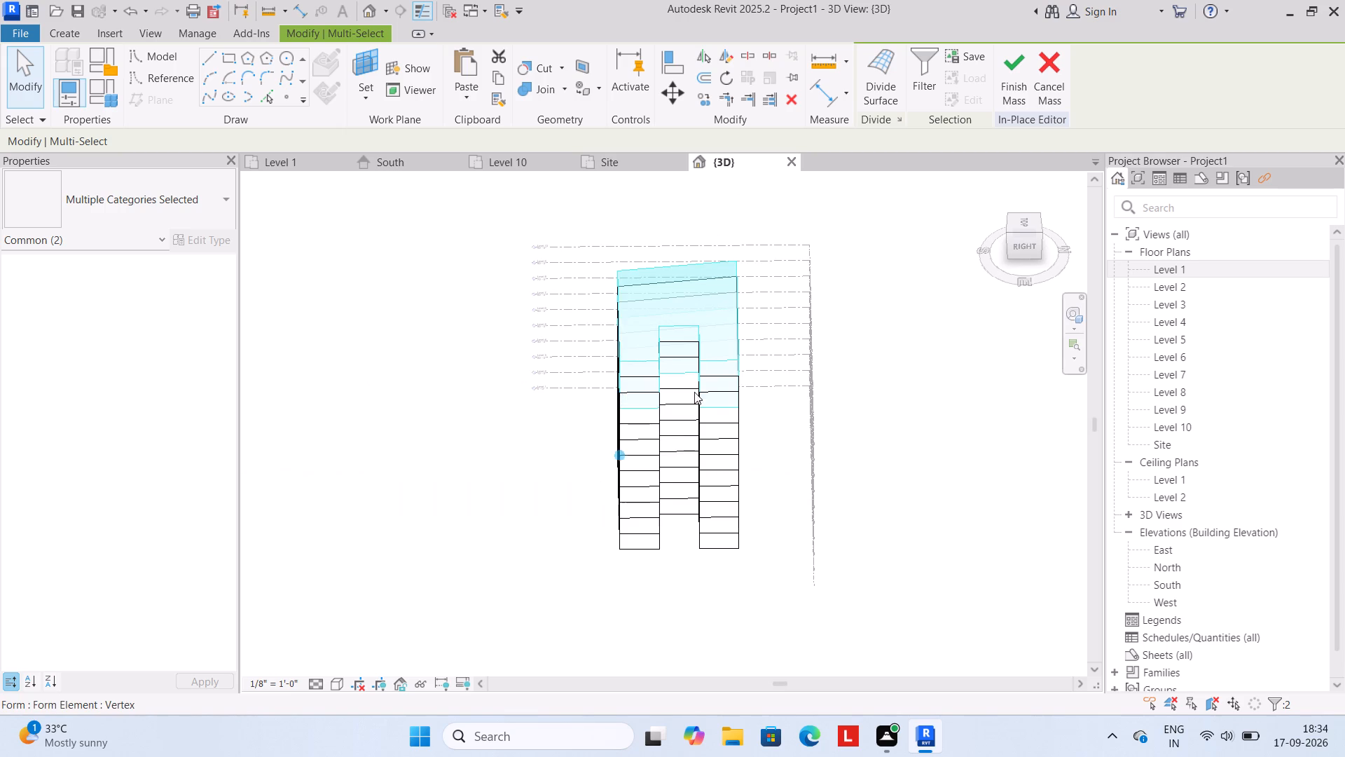
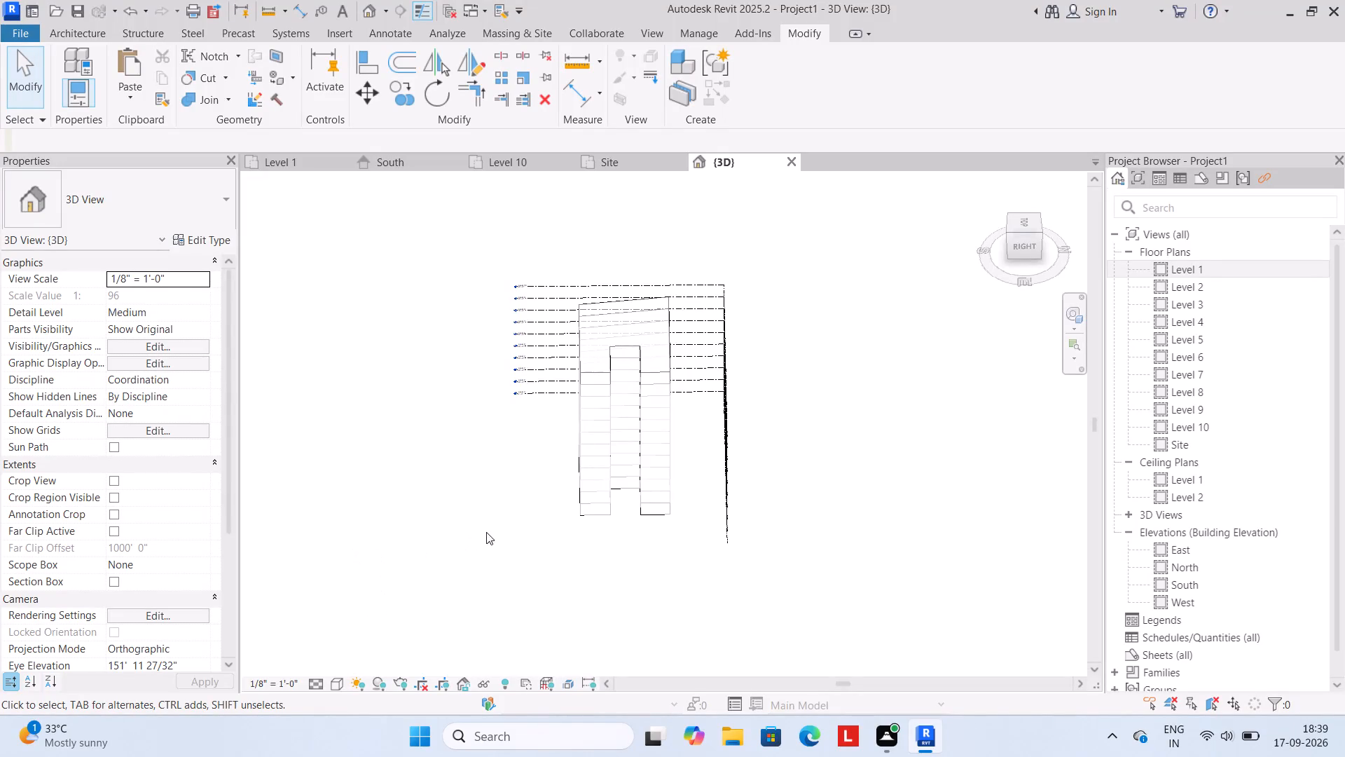
Start a 5' x 10' curtain system by face and select the two lowest faces on the mass's long front side.
click(589, 484)
key(Escape)
shift+middle_drag(460, 618, 652, 634)
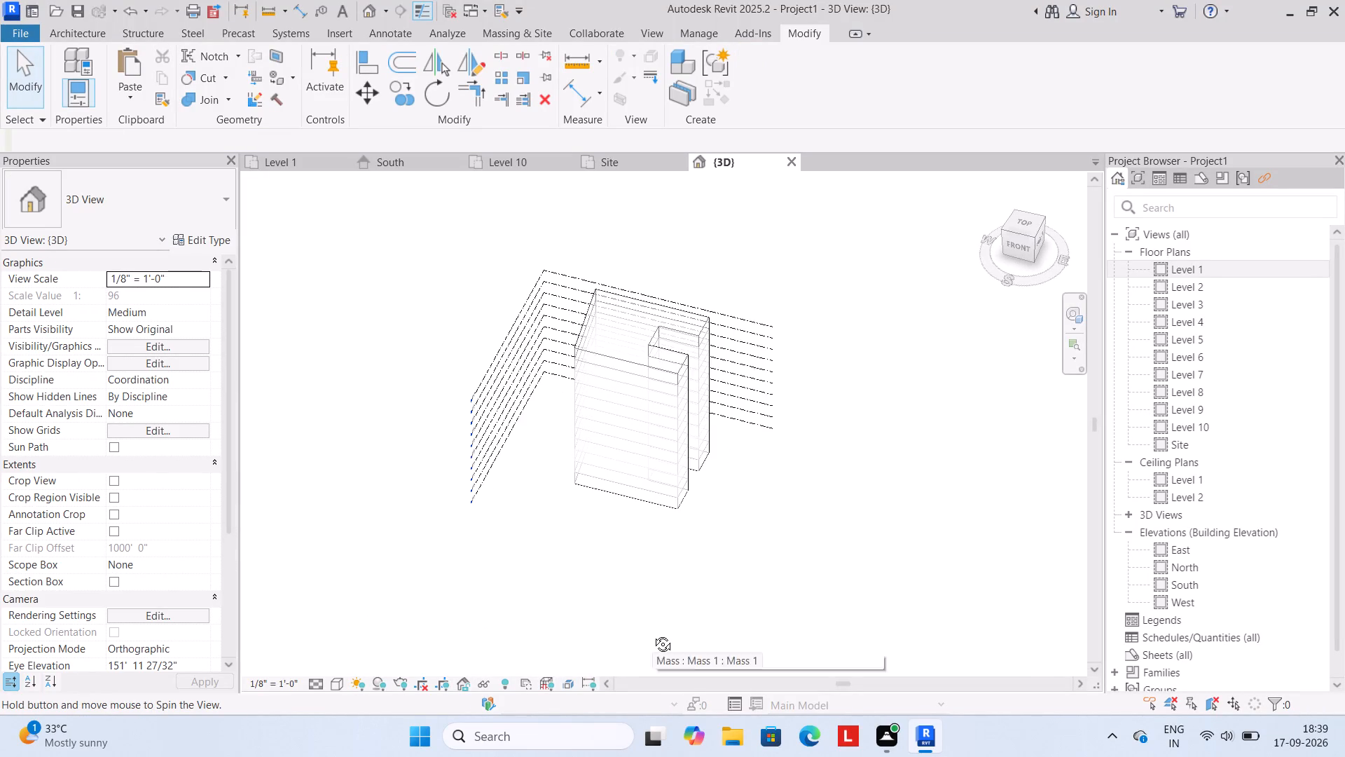
shift+middle_drag(652, 634, 652, 631)
key(Escape)
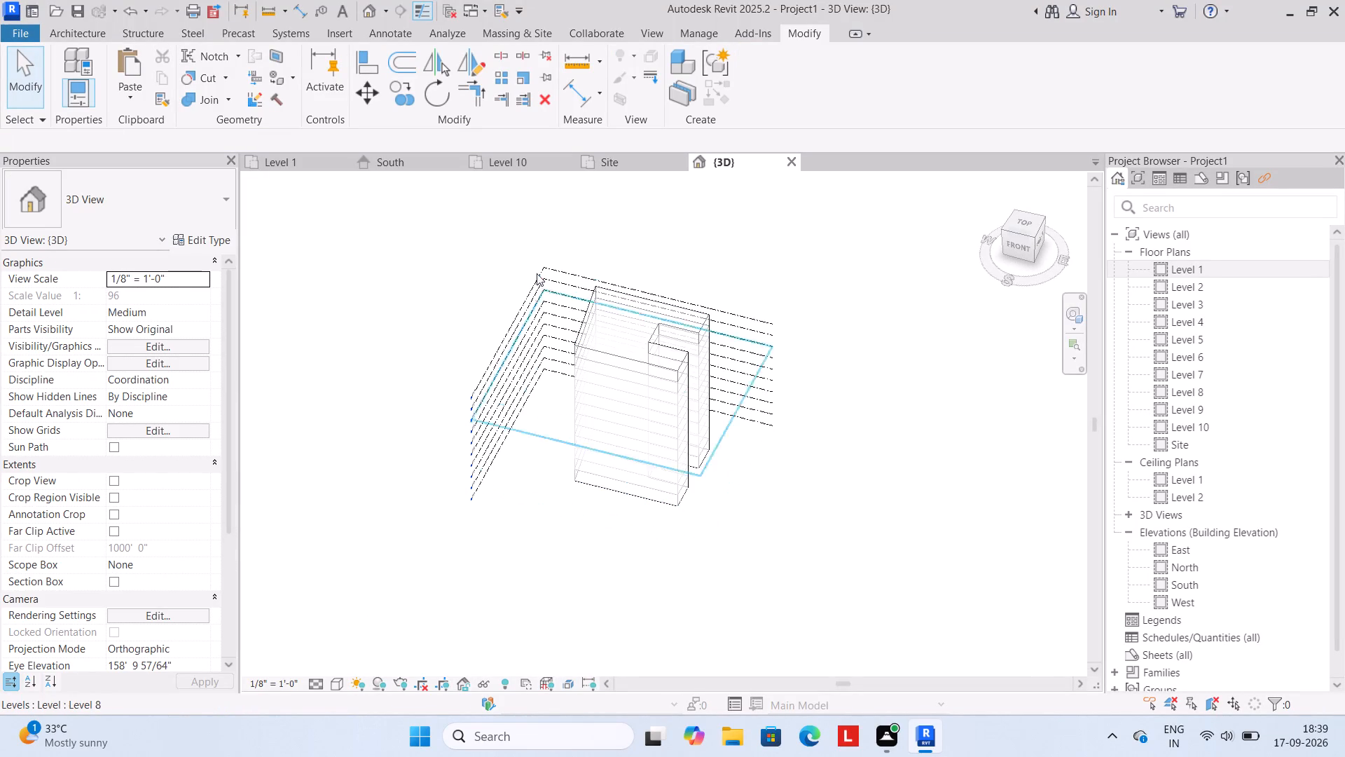
click(100, 30)
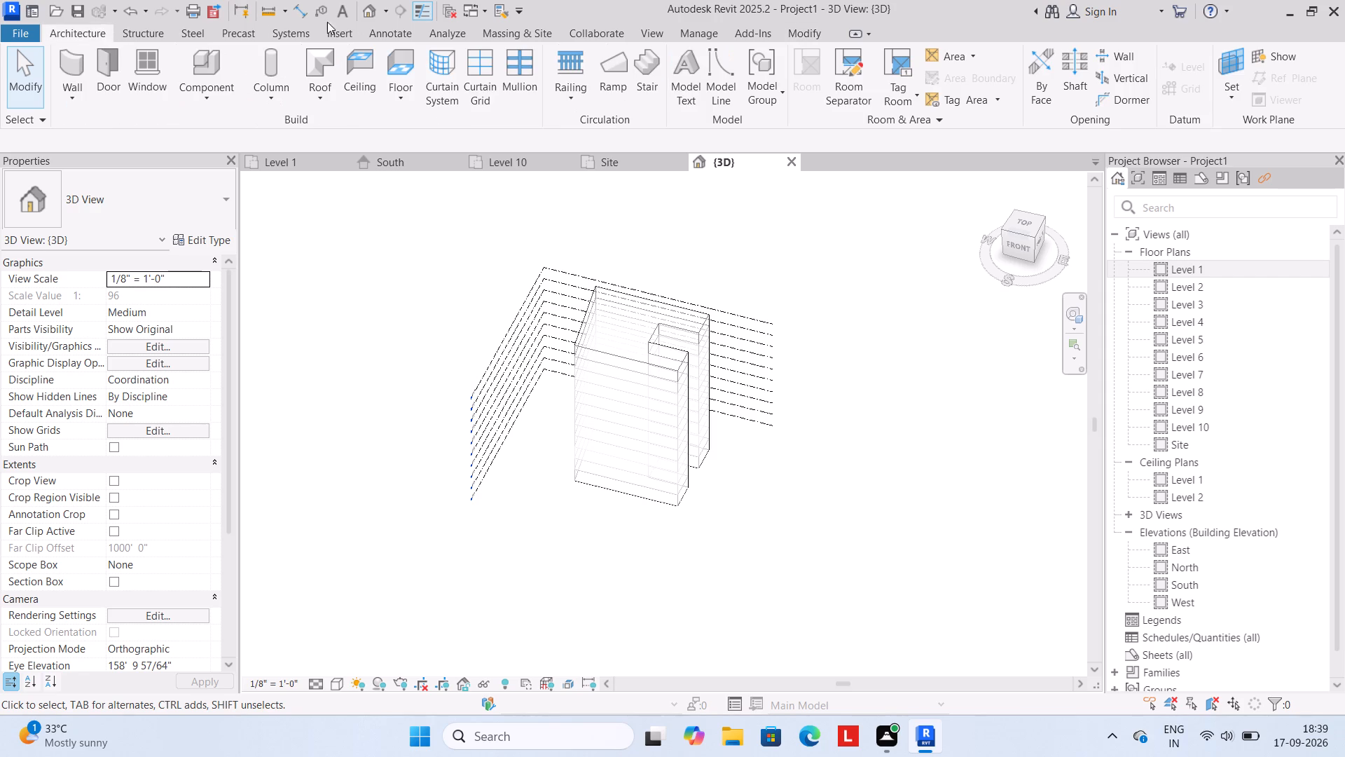
click(435, 67)
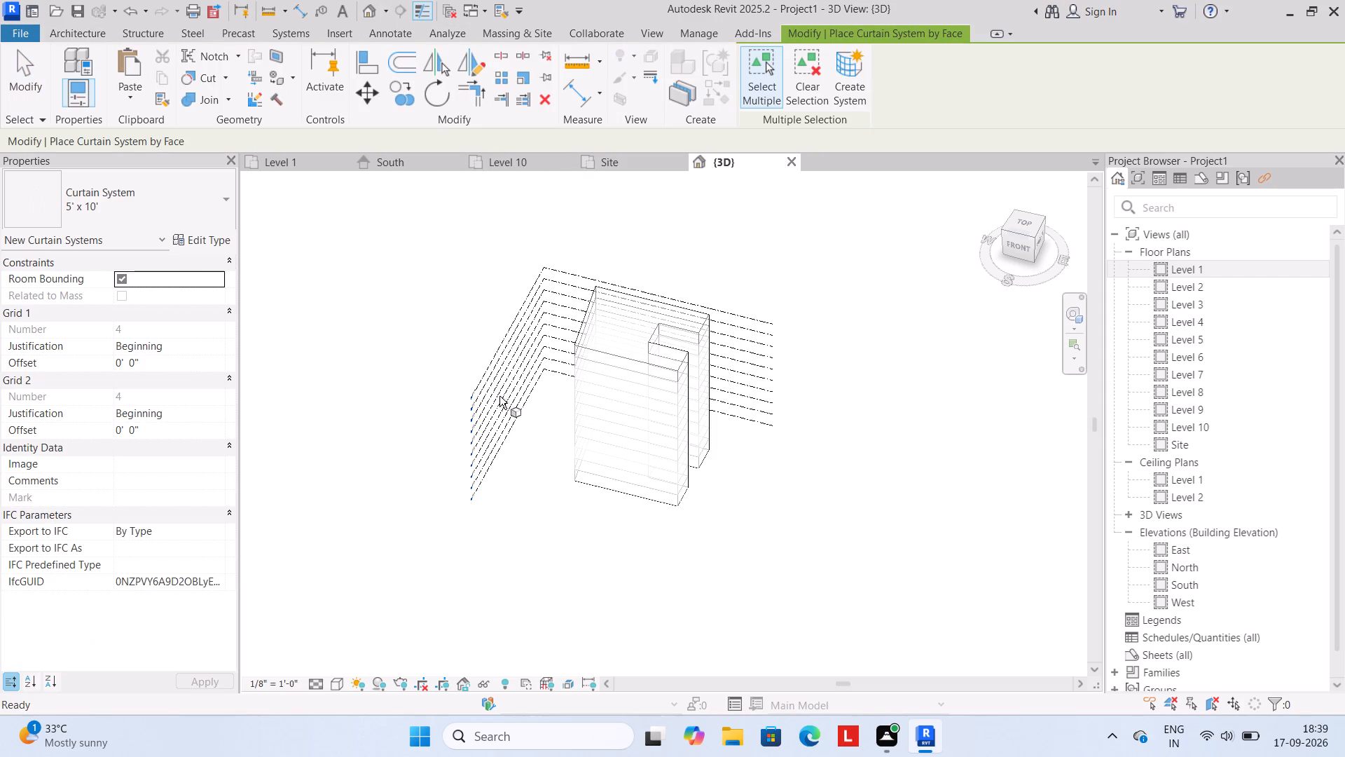
click(644, 497)
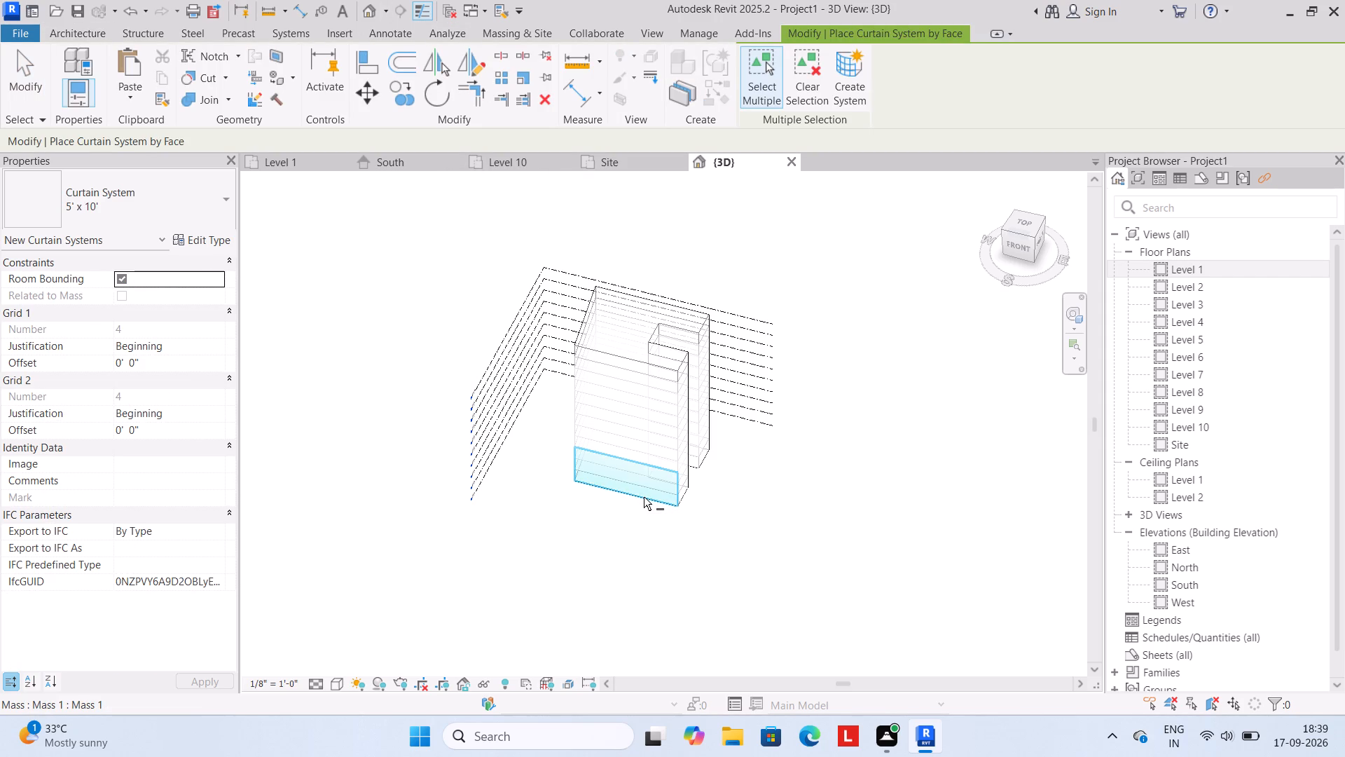
ctrl+click(672, 461)
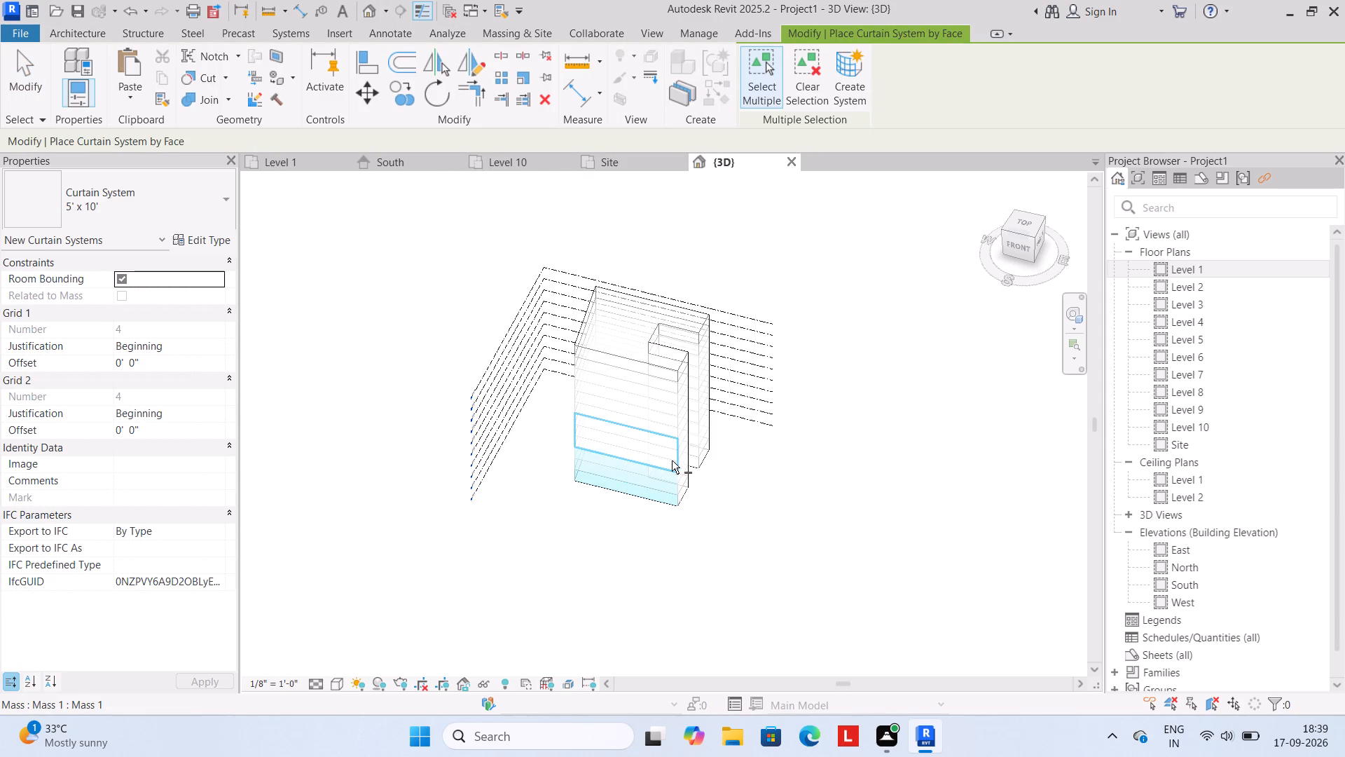
Add the front wing's lowest end face and the back wing's end faces from bottom to top to the curtain system selection.
ctrl+middle_drag(701, 489, 563, 524)
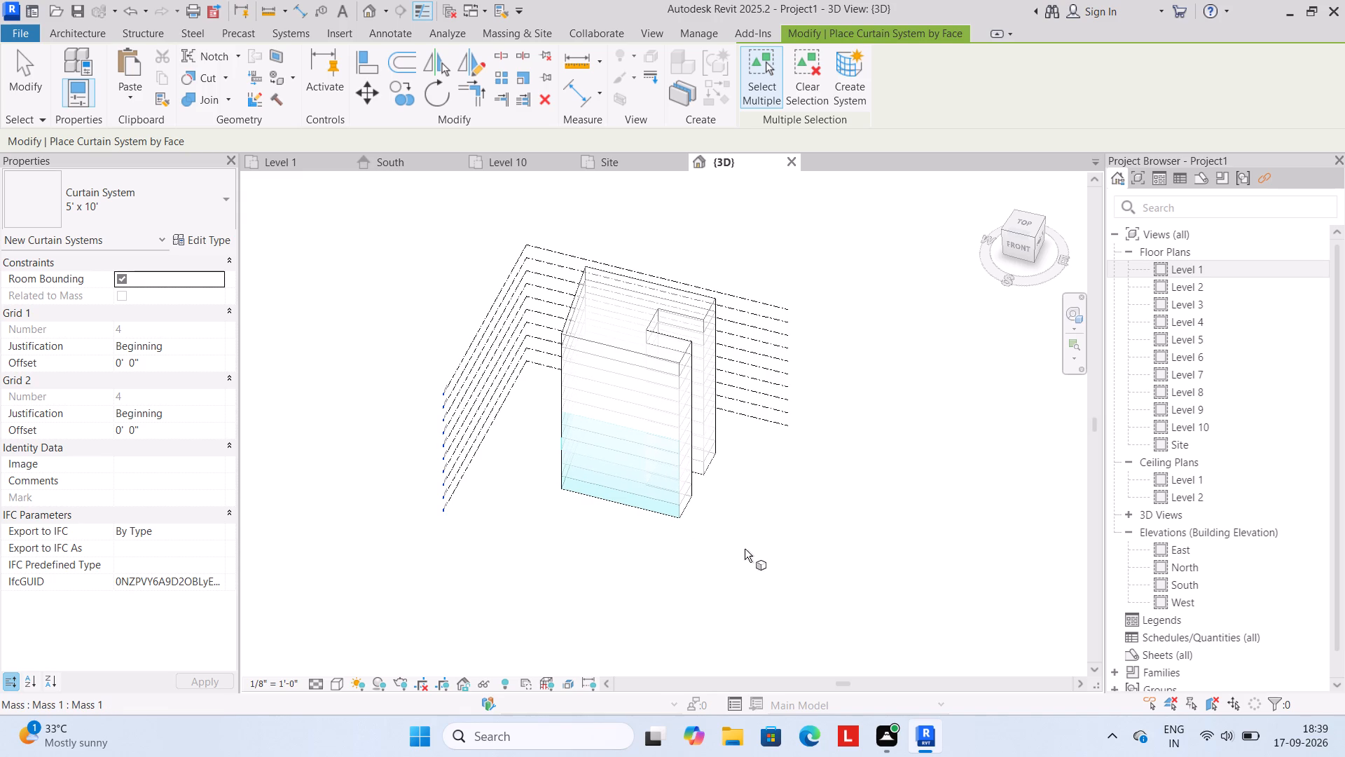
ctrl+middle_drag(734, 550, 648, 571)
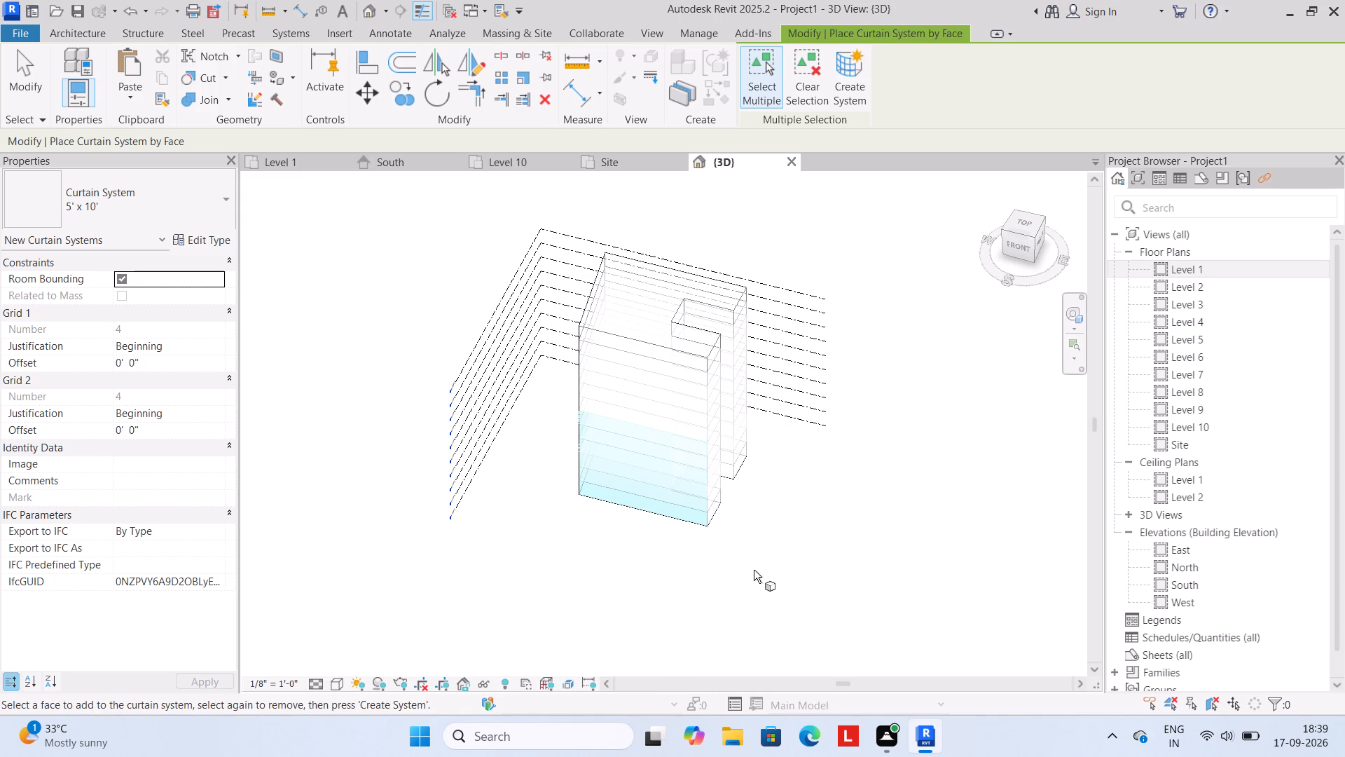
shift+middle_drag(752, 570, 635, 585)
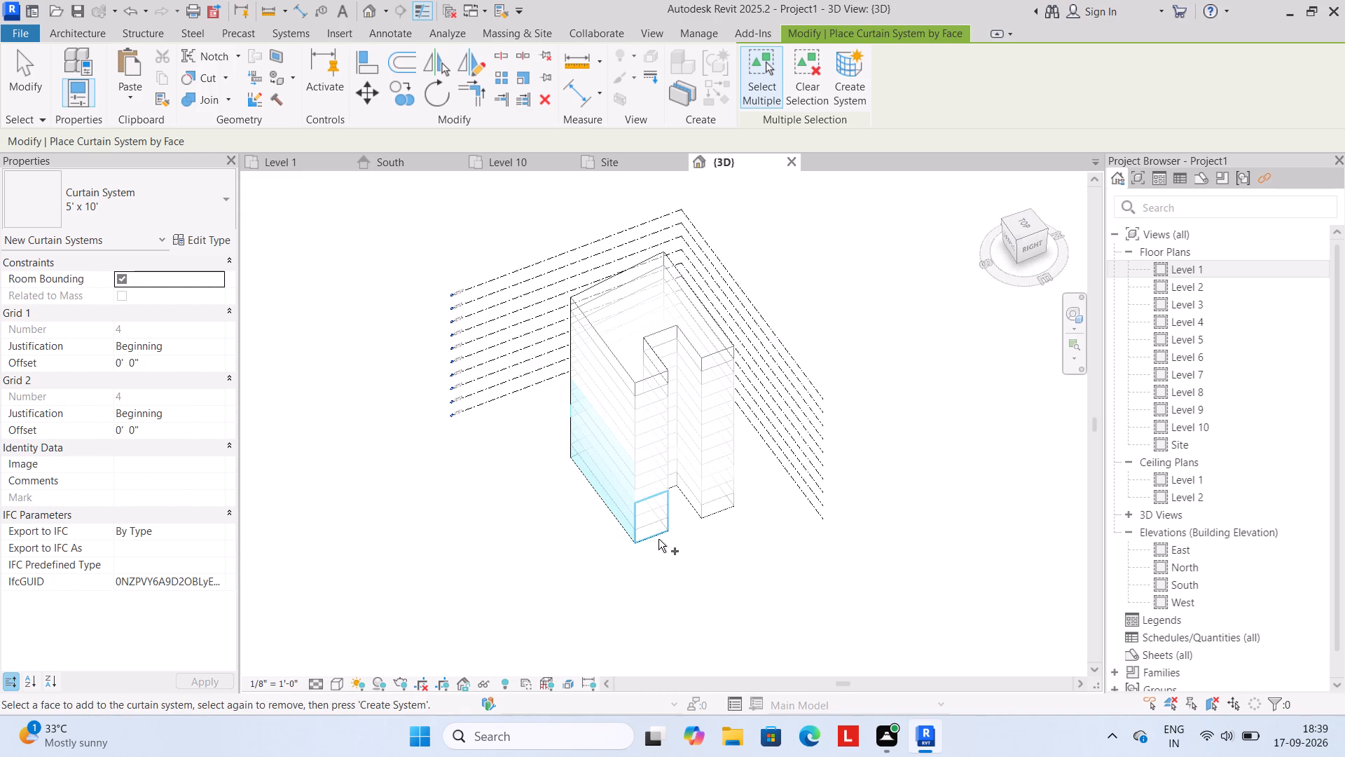
ctrl+click(659, 533)
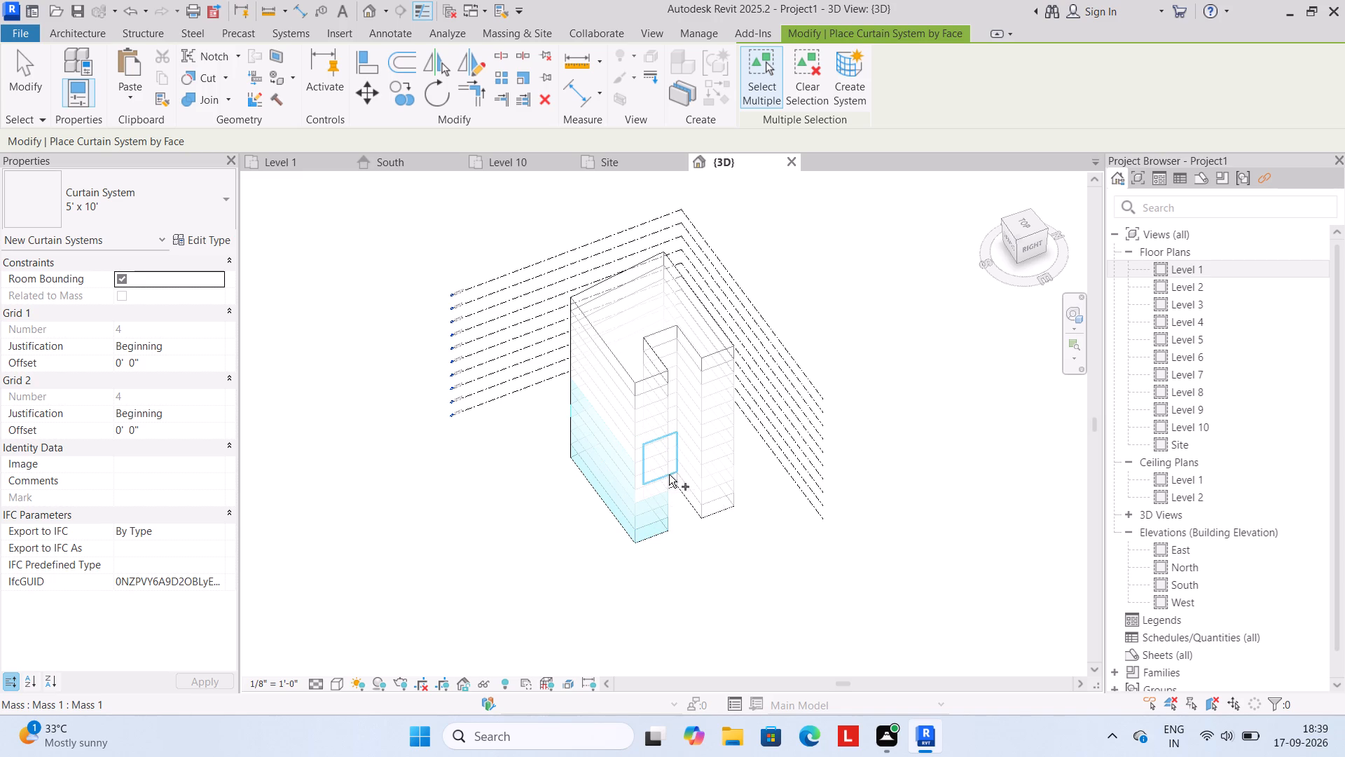
ctrl+click(709, 505)
ctrl+click(705, 464)
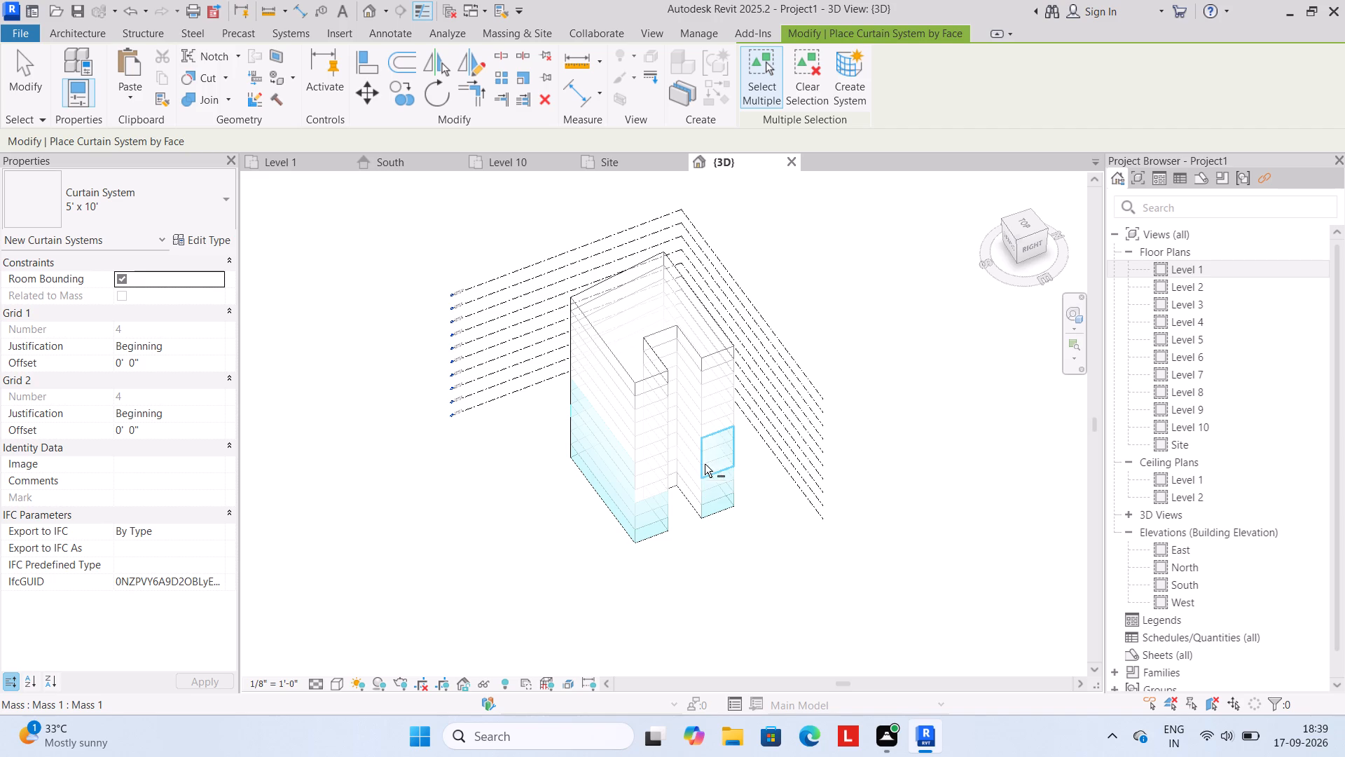
ctrl+click(705, 424)
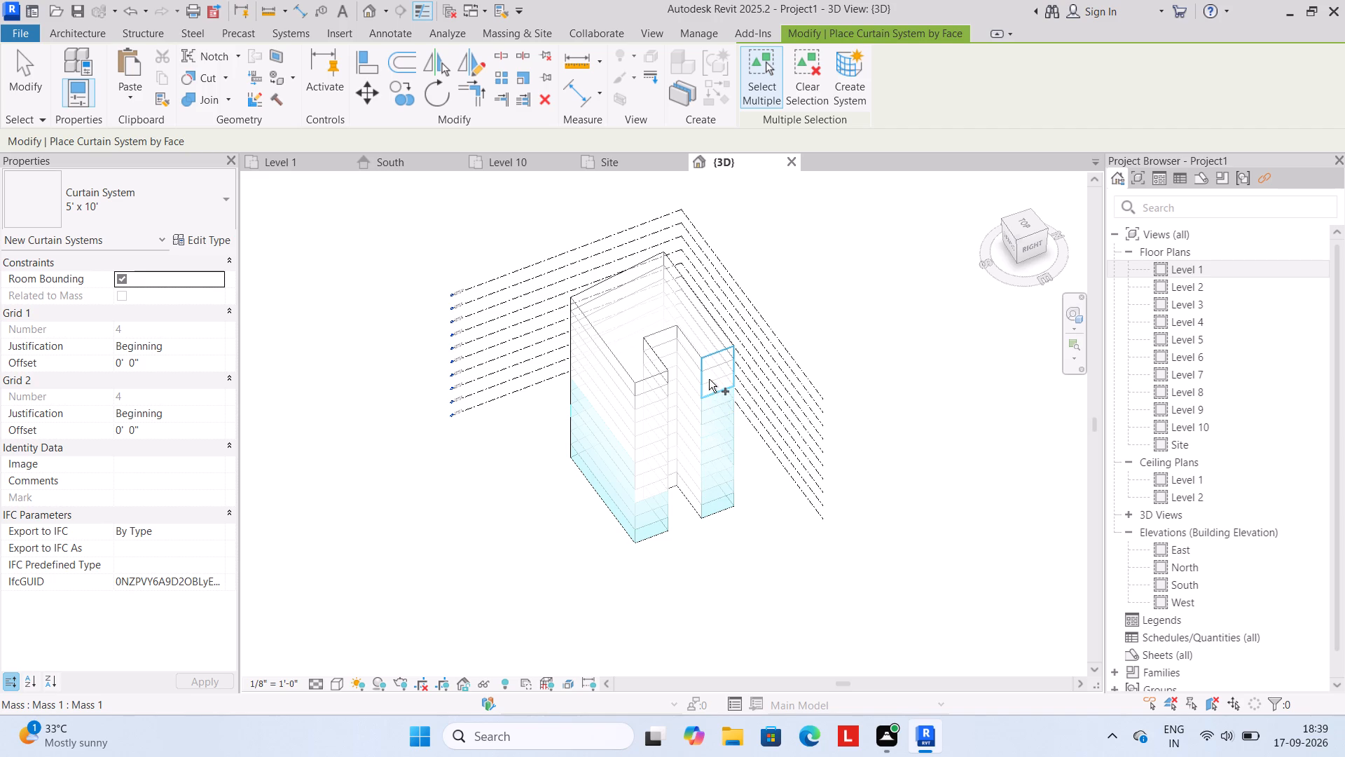
ctrl+click(709, 378)
Add the back wing's lowest notch-side face, a higher front-side face and the front wing's middle end faces to the selection.
ctrl+click(683, 491)
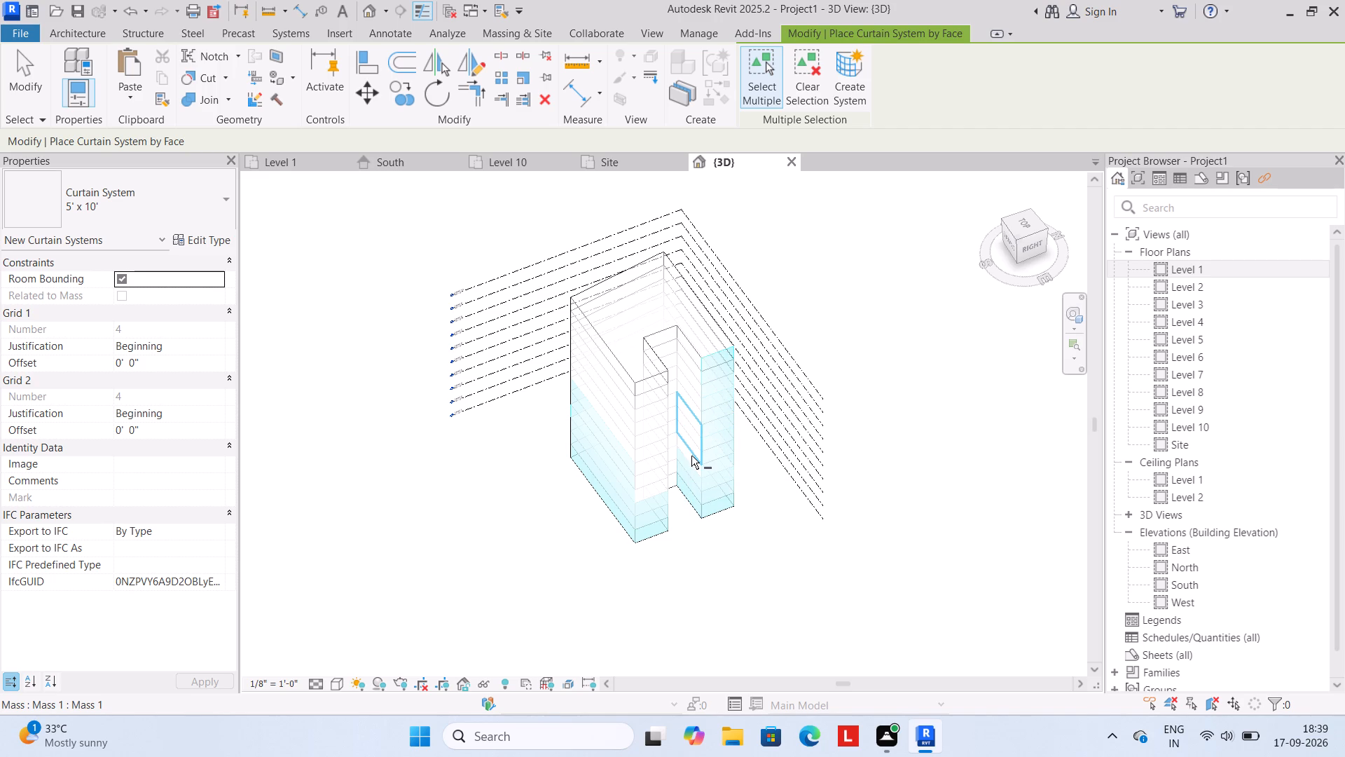
ctrl+scroll(693, 452, up, 7)
scroll(694, 452, up, 8)
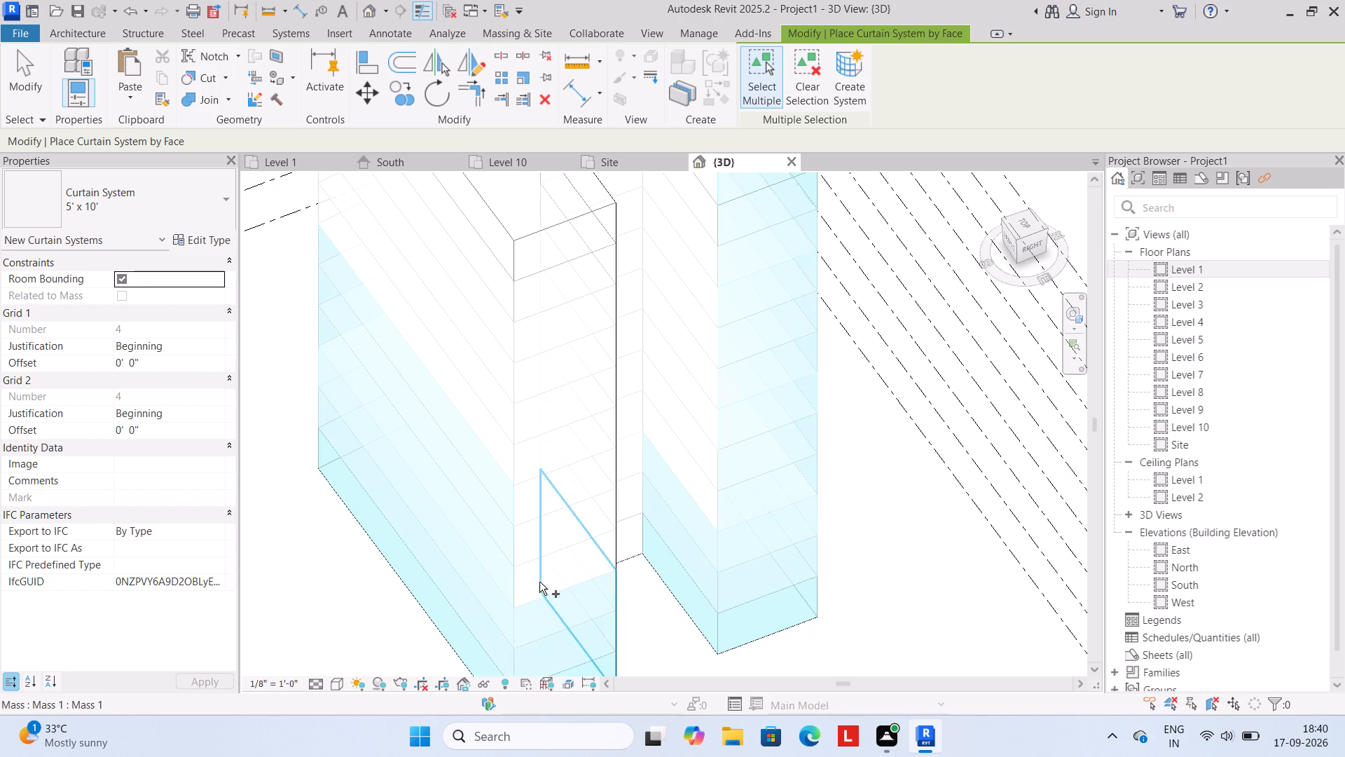
ctrl+click(512, 449)
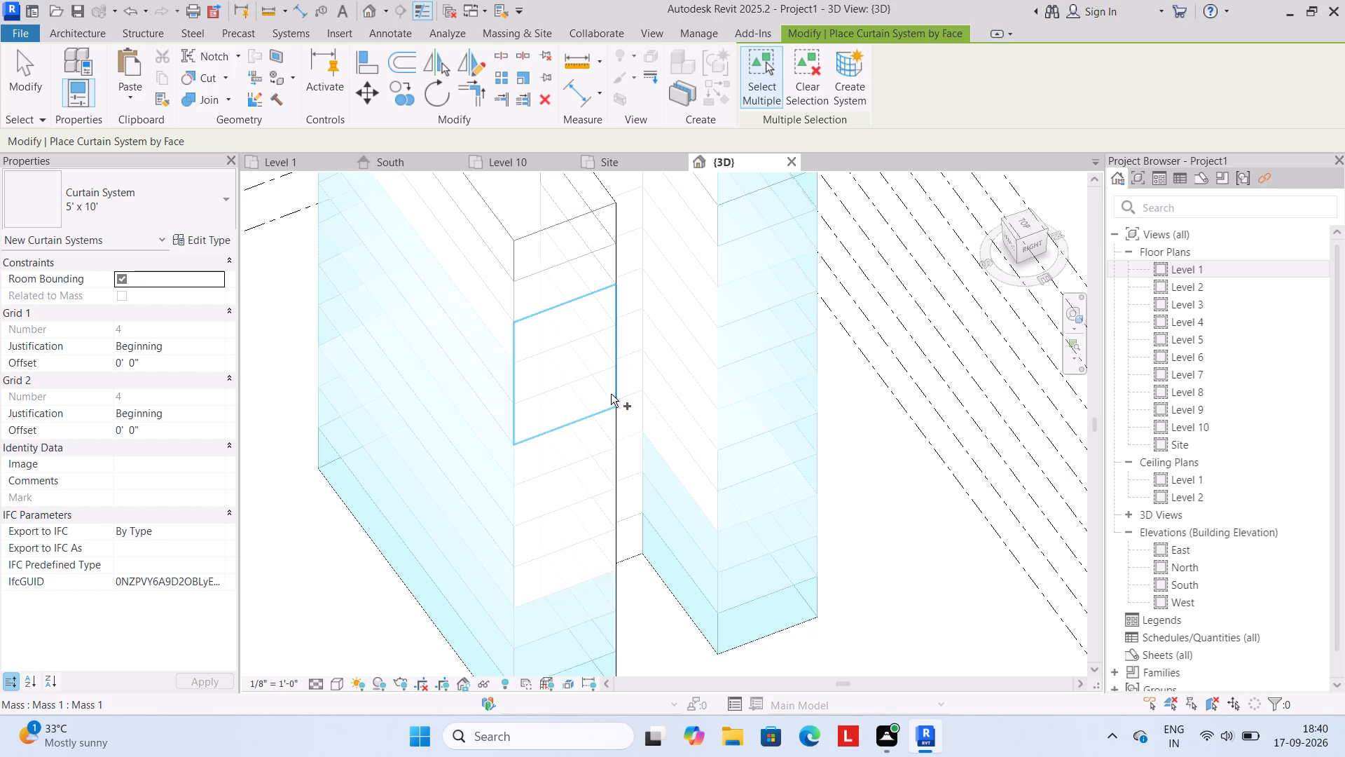
ctrl+click(612, 393)
ctrl+click(613, 487)
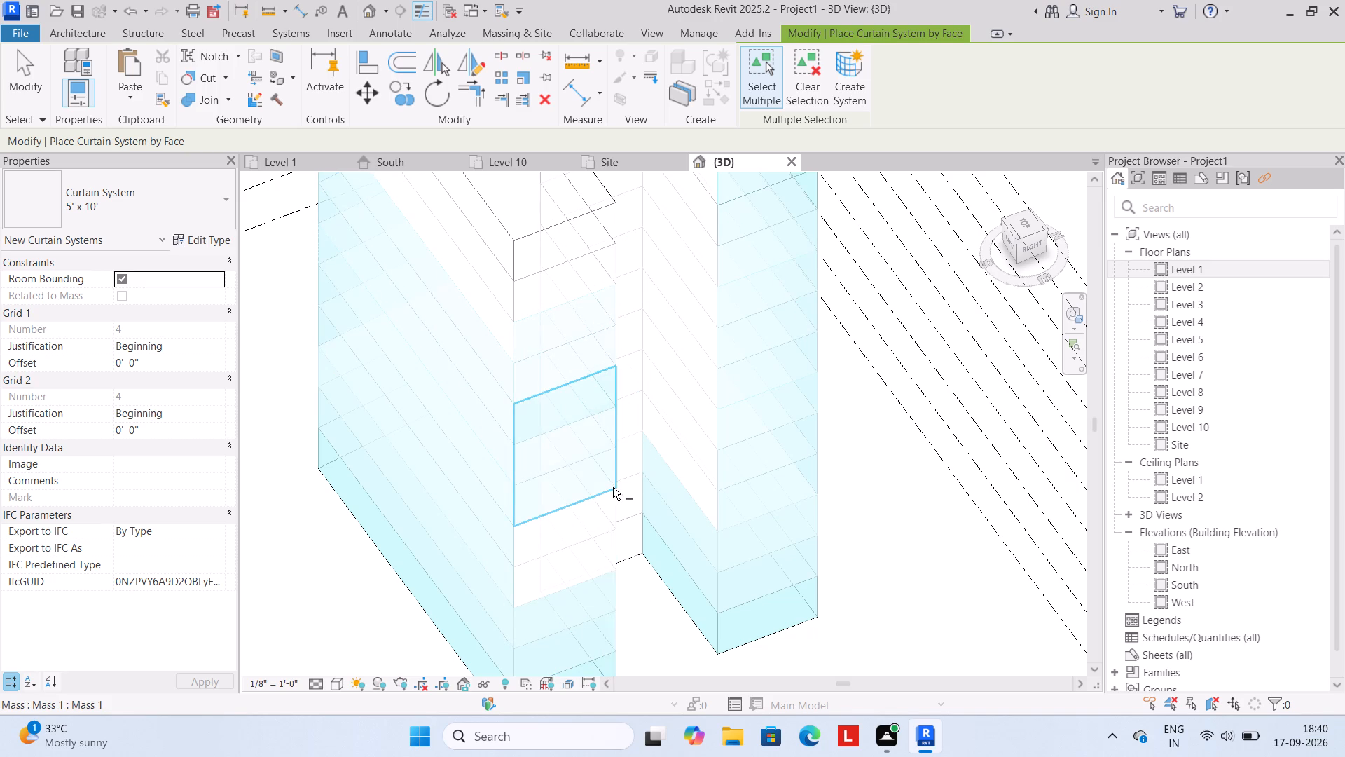
ctrl+click(613, 545)
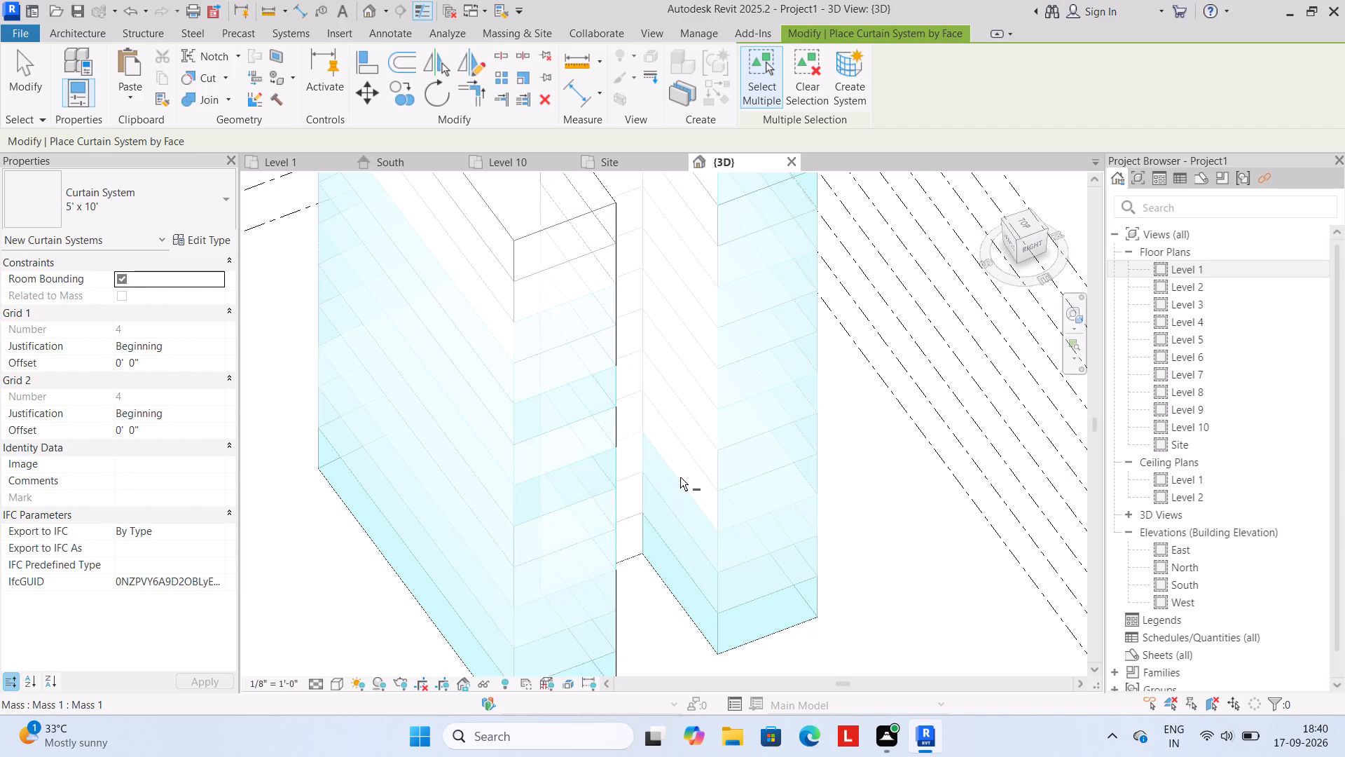
Add higher notch-side faces of the back wing, plus the front wing's top end face and the top front-side face.
ctrl+click(645, 412)
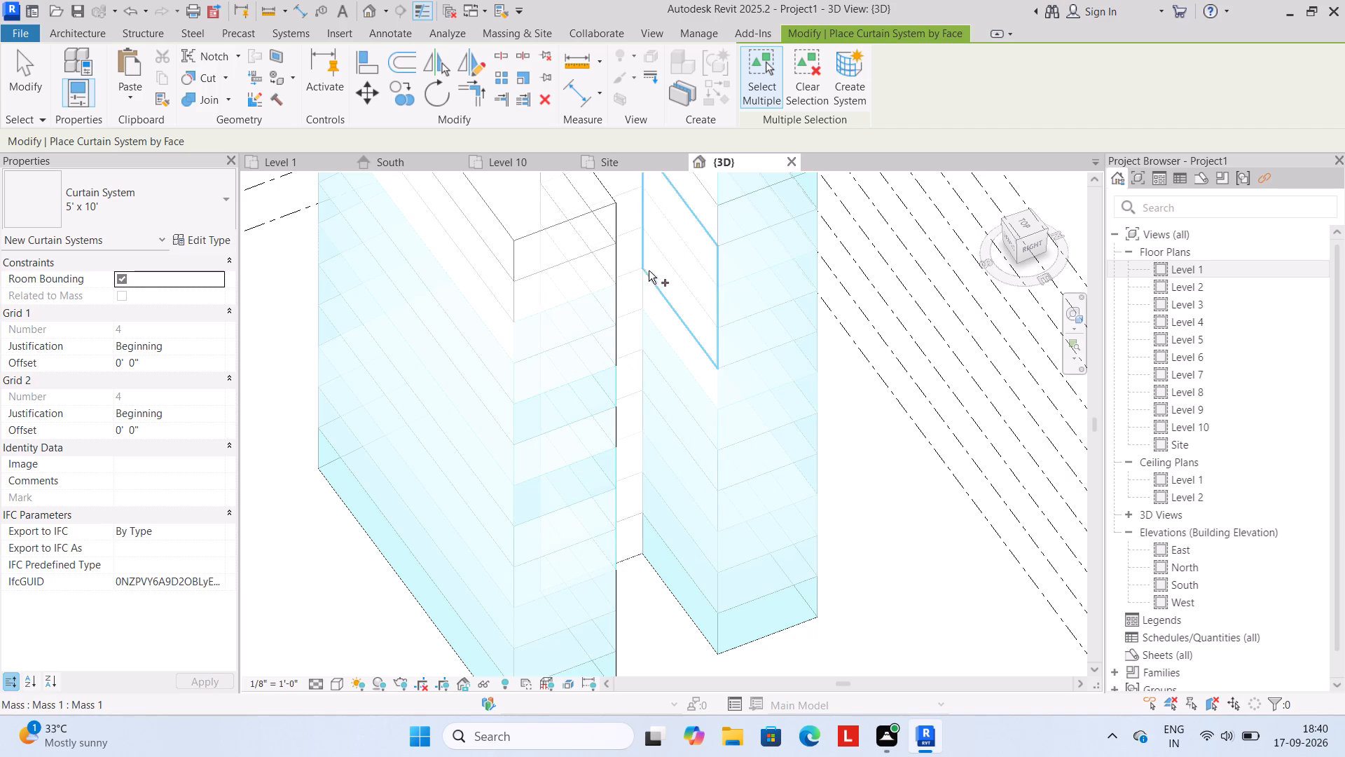
ctrl+click(643, 286)
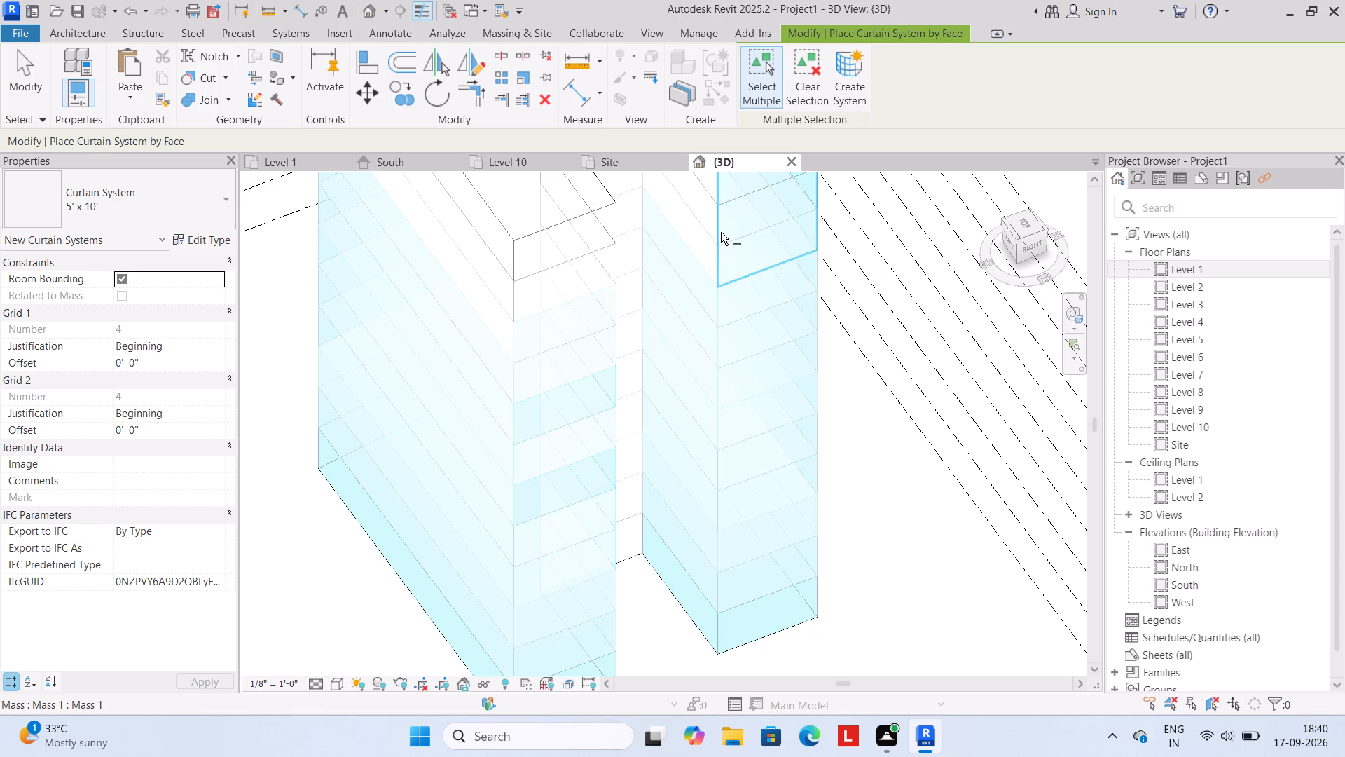
ctrl+click(660, 190)
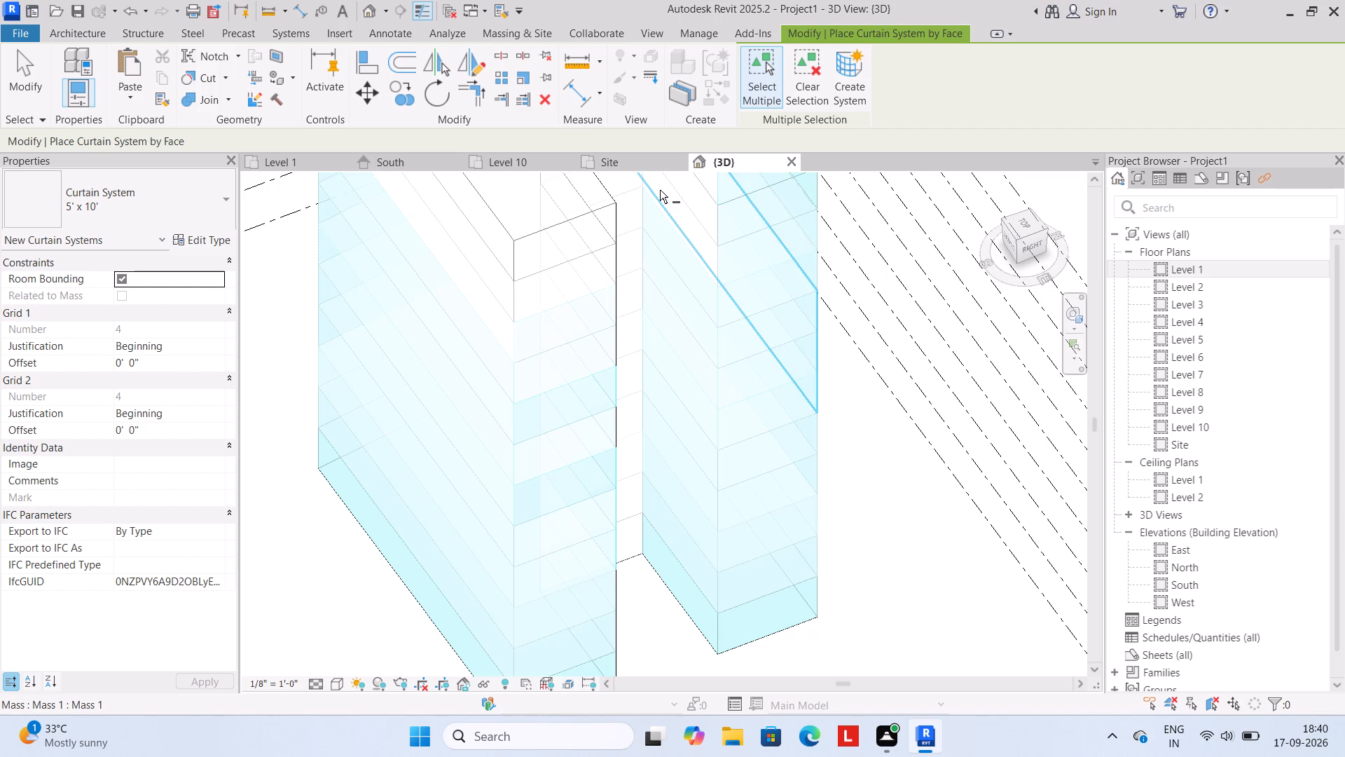
ctrl+click(516, 256)
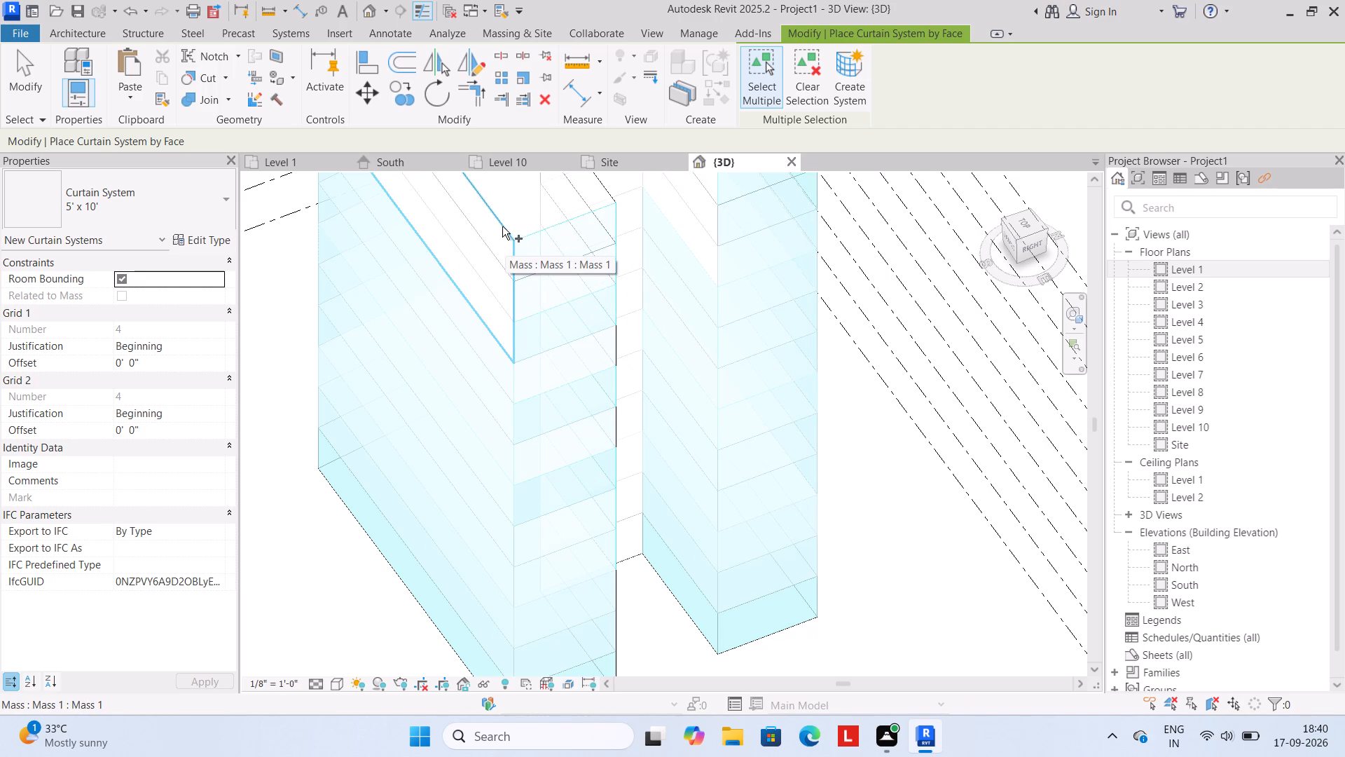
ctrl+click(502, 226)
Add the remaining upper notch-side face of the back wing to the curtain system selection.
scroll(523, 392, down, 4)
middle_drag(489, 427, 338, 456)
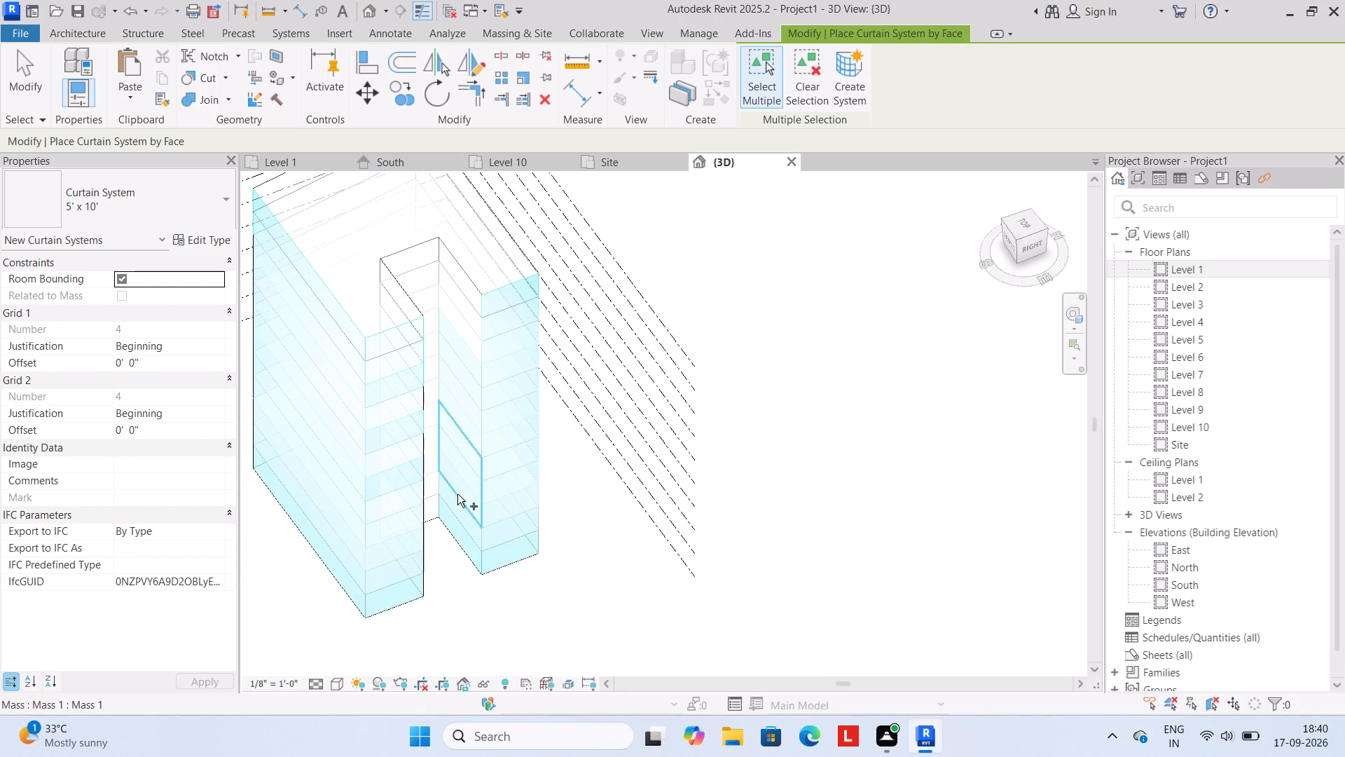
middle_drag(504, 562, 481, 578)
scroll(485, 577, up, 1)
shift+middle_drag(498, 585, 446, 592)
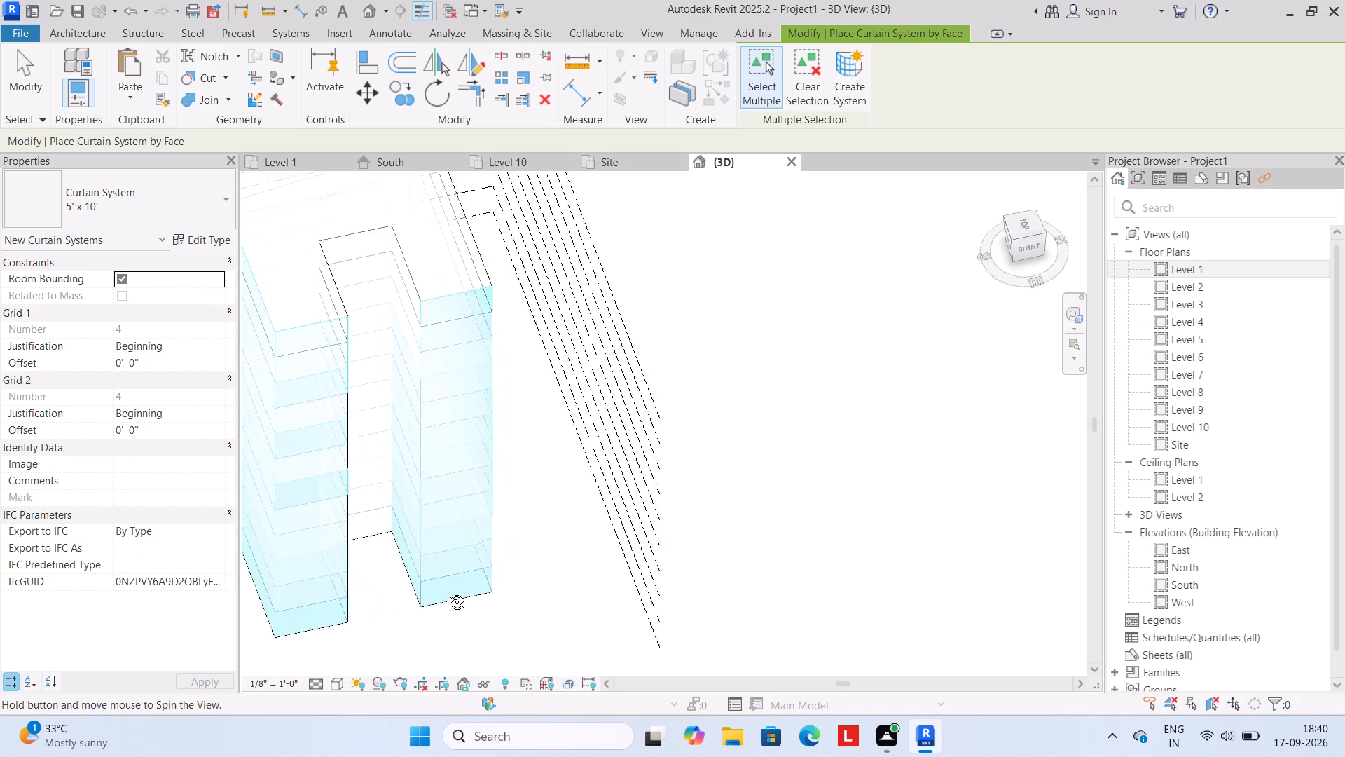
shift+middle_drag(446, 592, 506, 503)
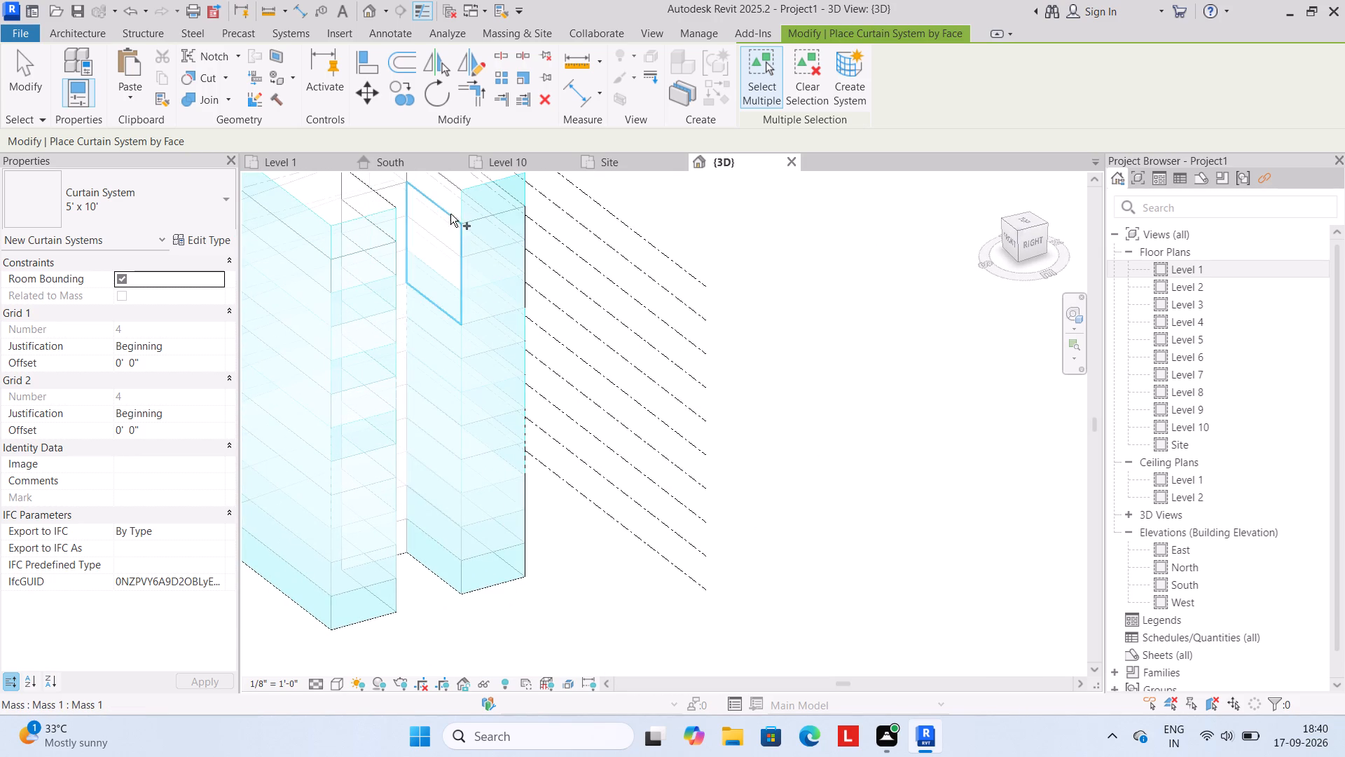
ctrl+click(412, 209)
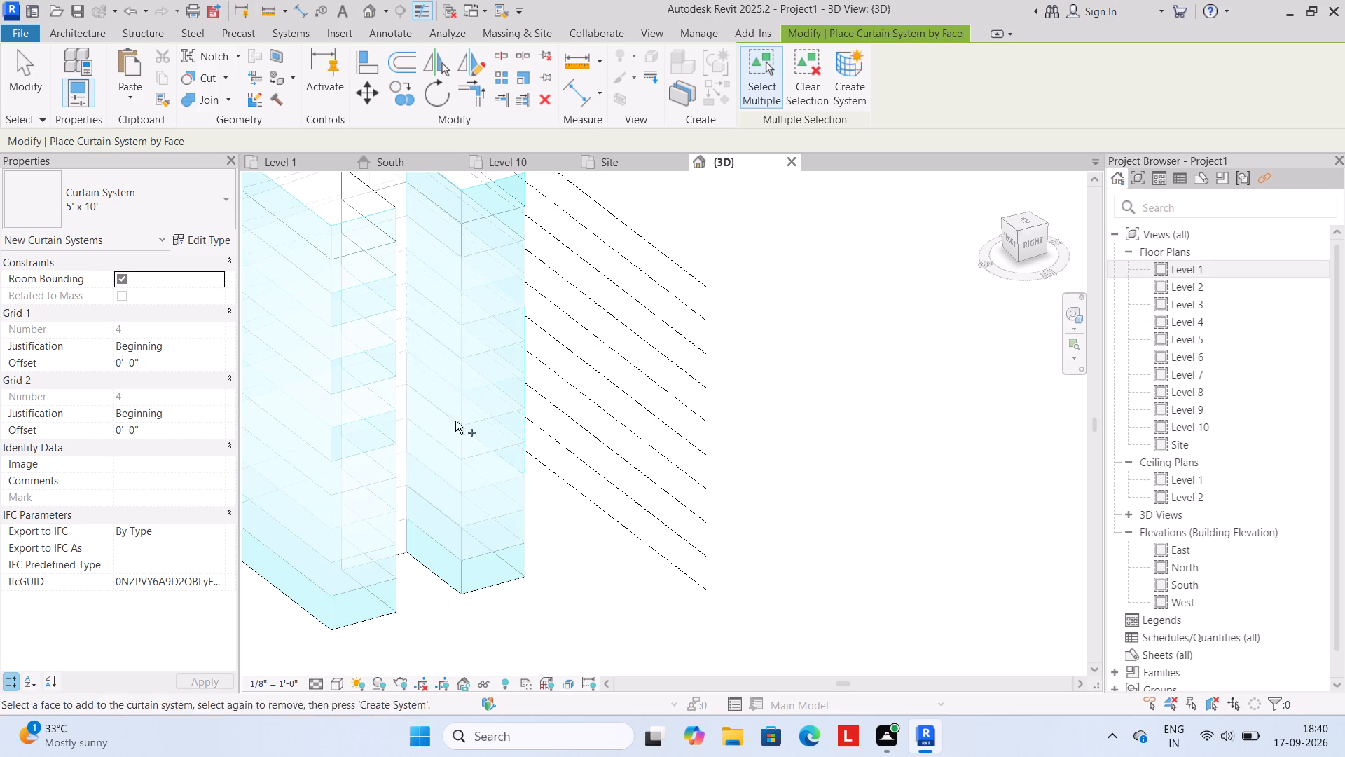
Add faces along the mass's long back side, from the lowest one upward, to the curtain system selection.
ctrl+scroll(521, 571, down, 2)
scroll(450, 570, up, 4)
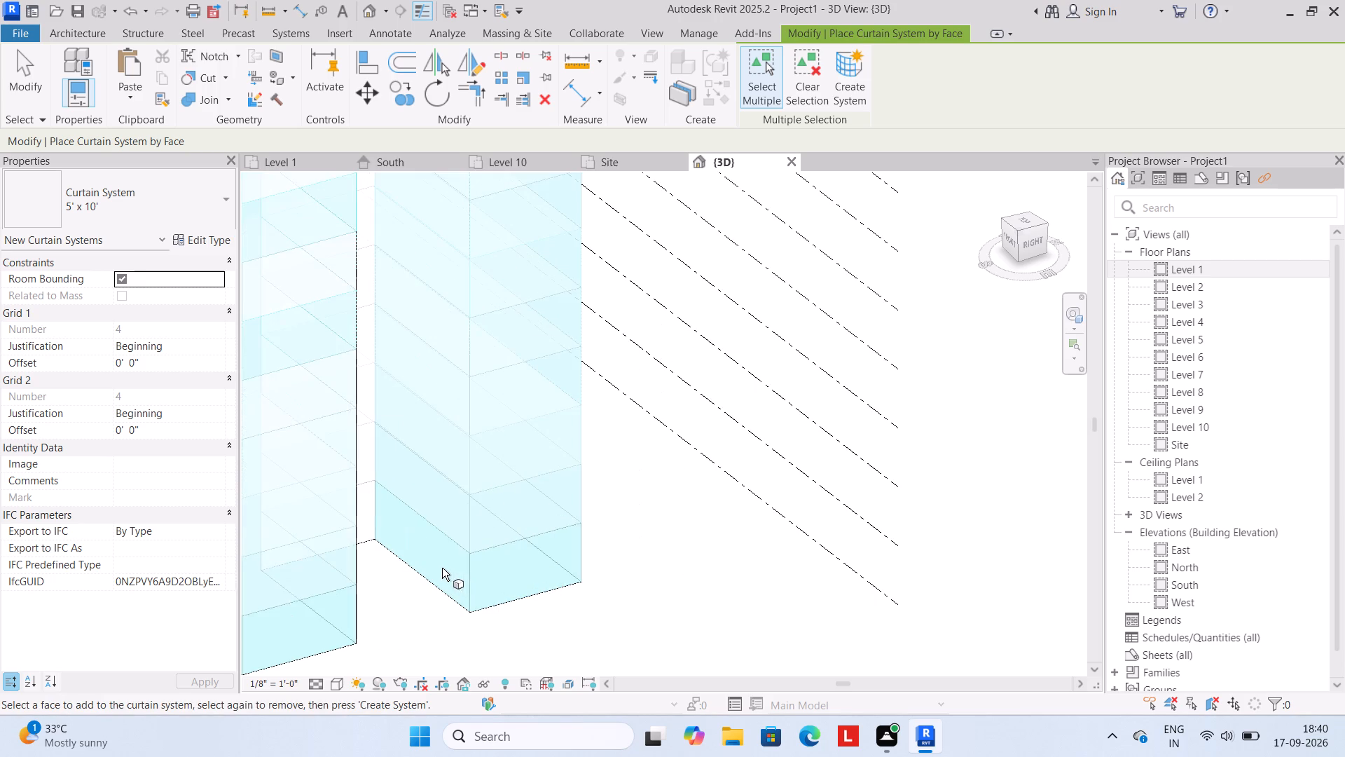
middle_drag(434, 559, 634, 554)
shift+middle_drag(652, 583, 528, 596)
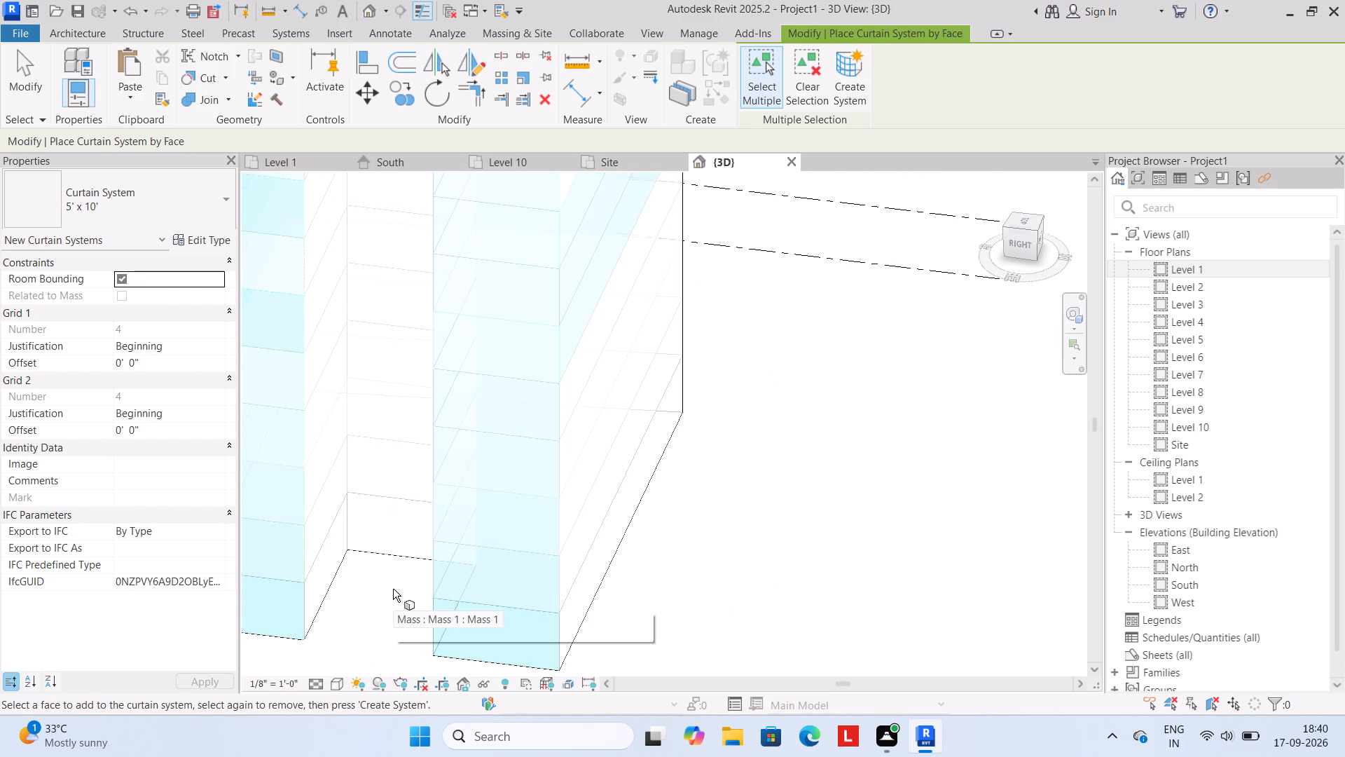
ctrl+click(570, 645)
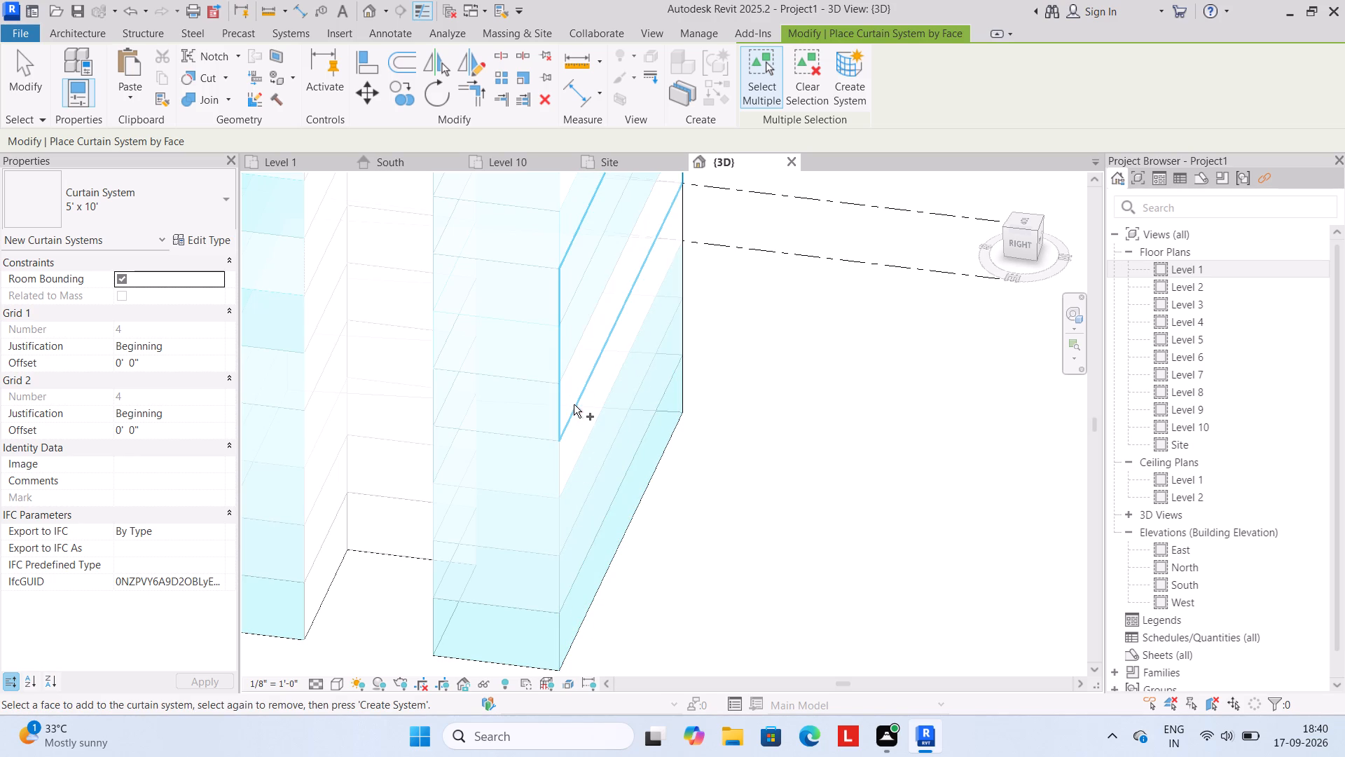
ctrl+click(574, 404)
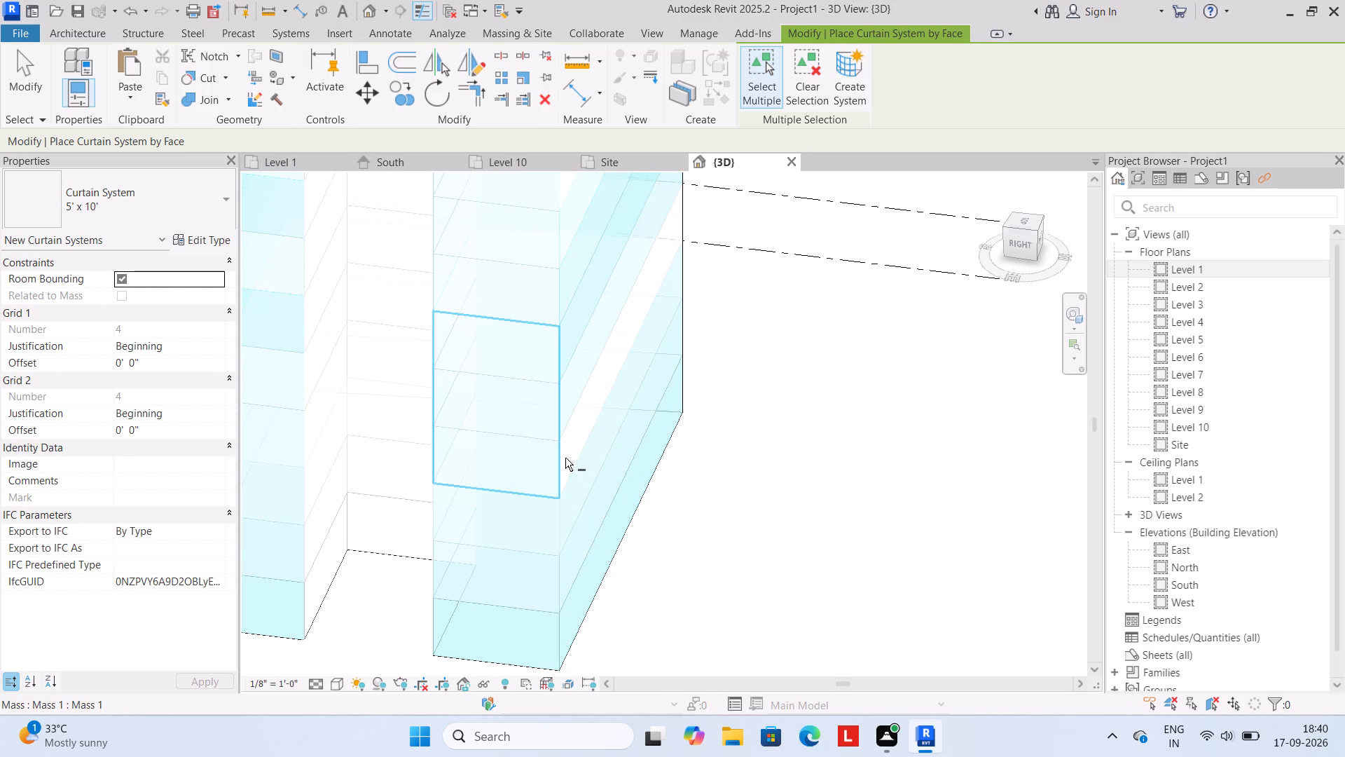
ctrl+click(565, 458)
ctrl+click(682, 229)
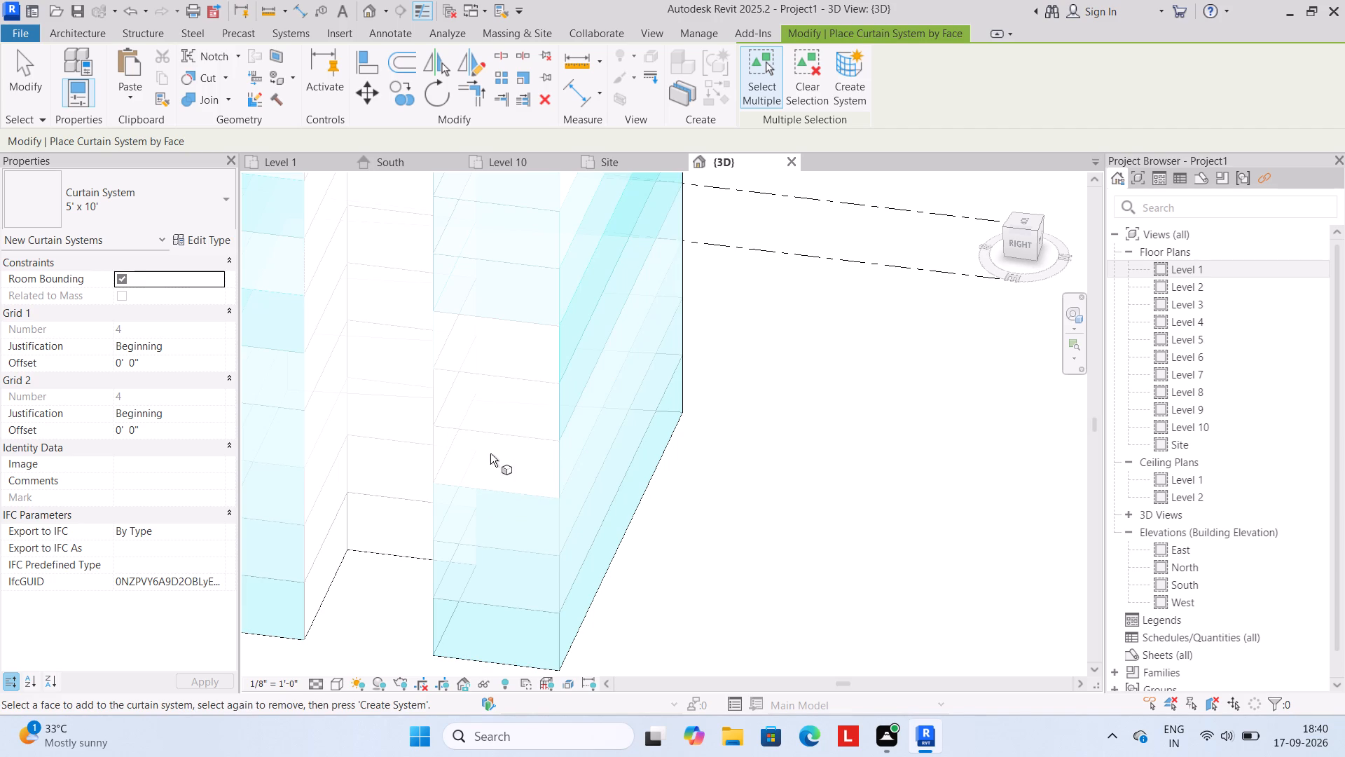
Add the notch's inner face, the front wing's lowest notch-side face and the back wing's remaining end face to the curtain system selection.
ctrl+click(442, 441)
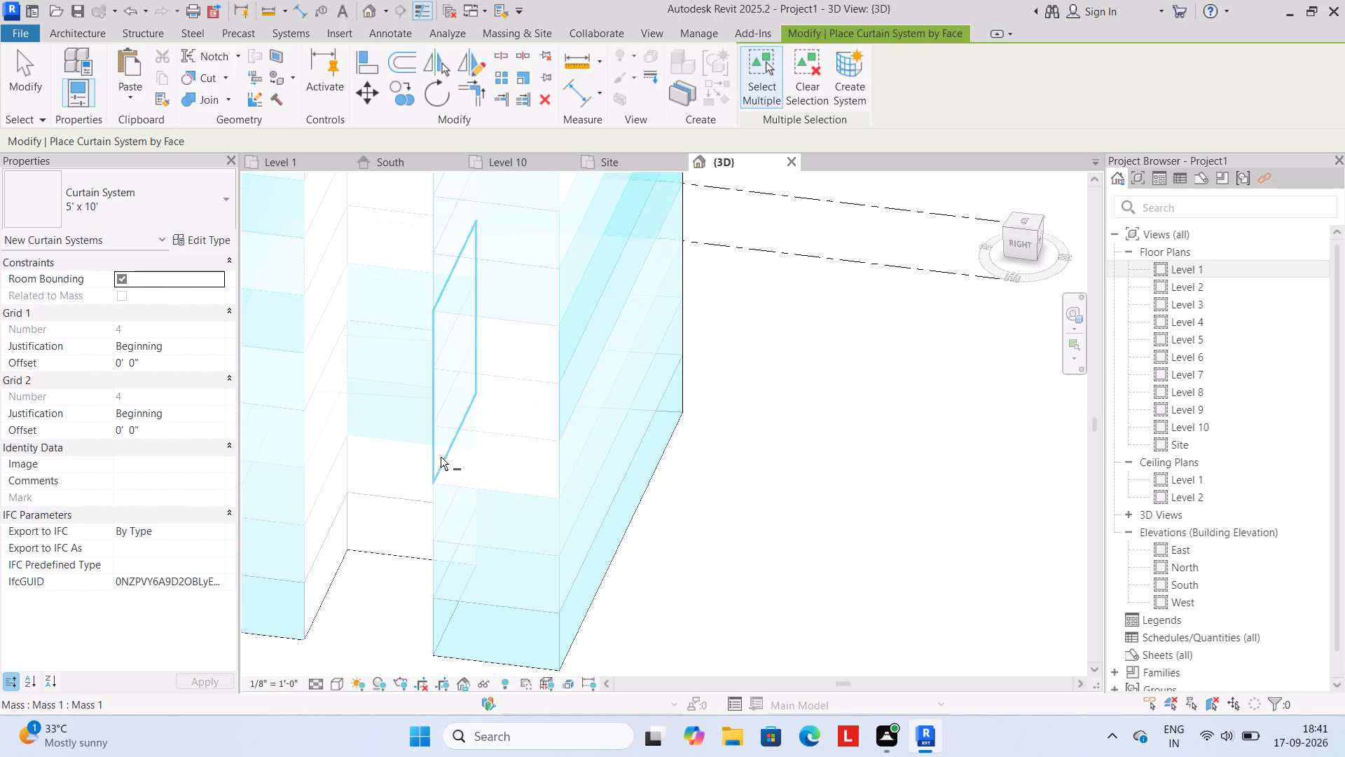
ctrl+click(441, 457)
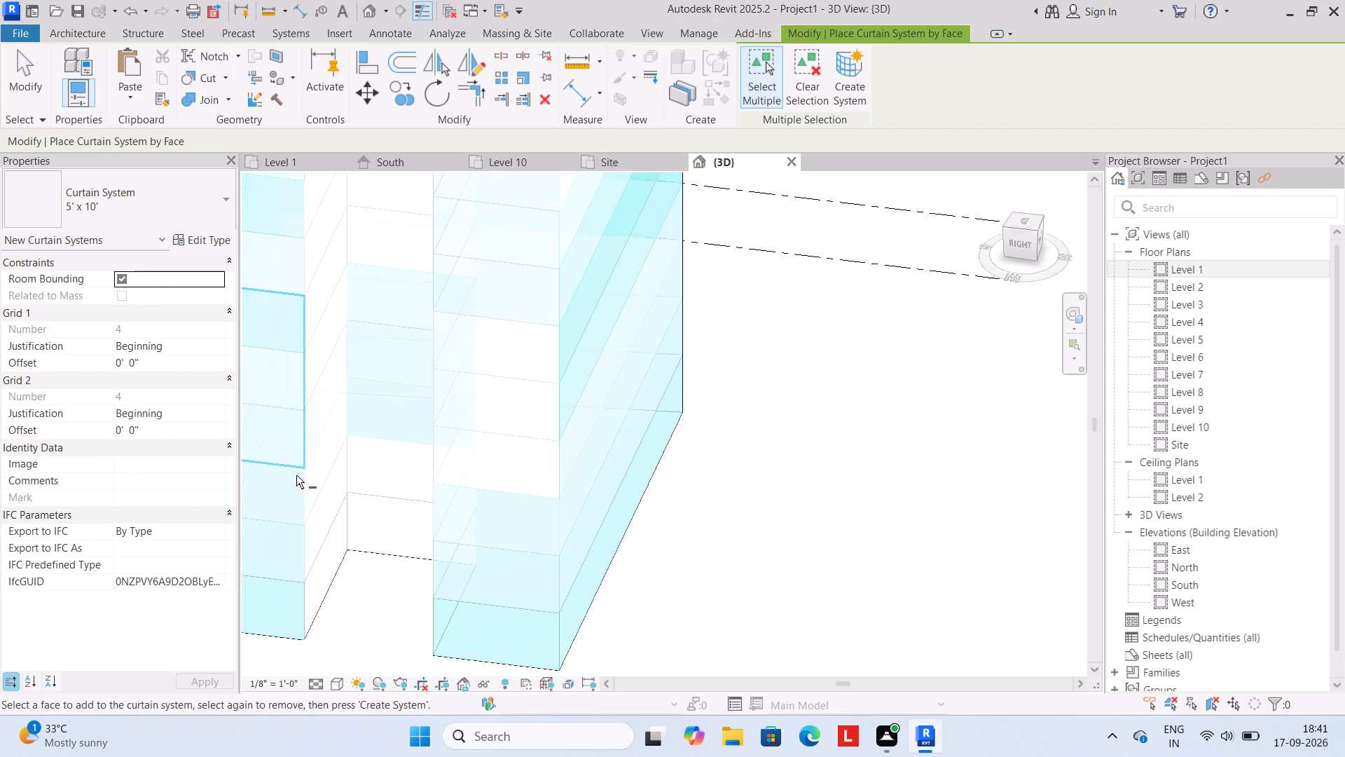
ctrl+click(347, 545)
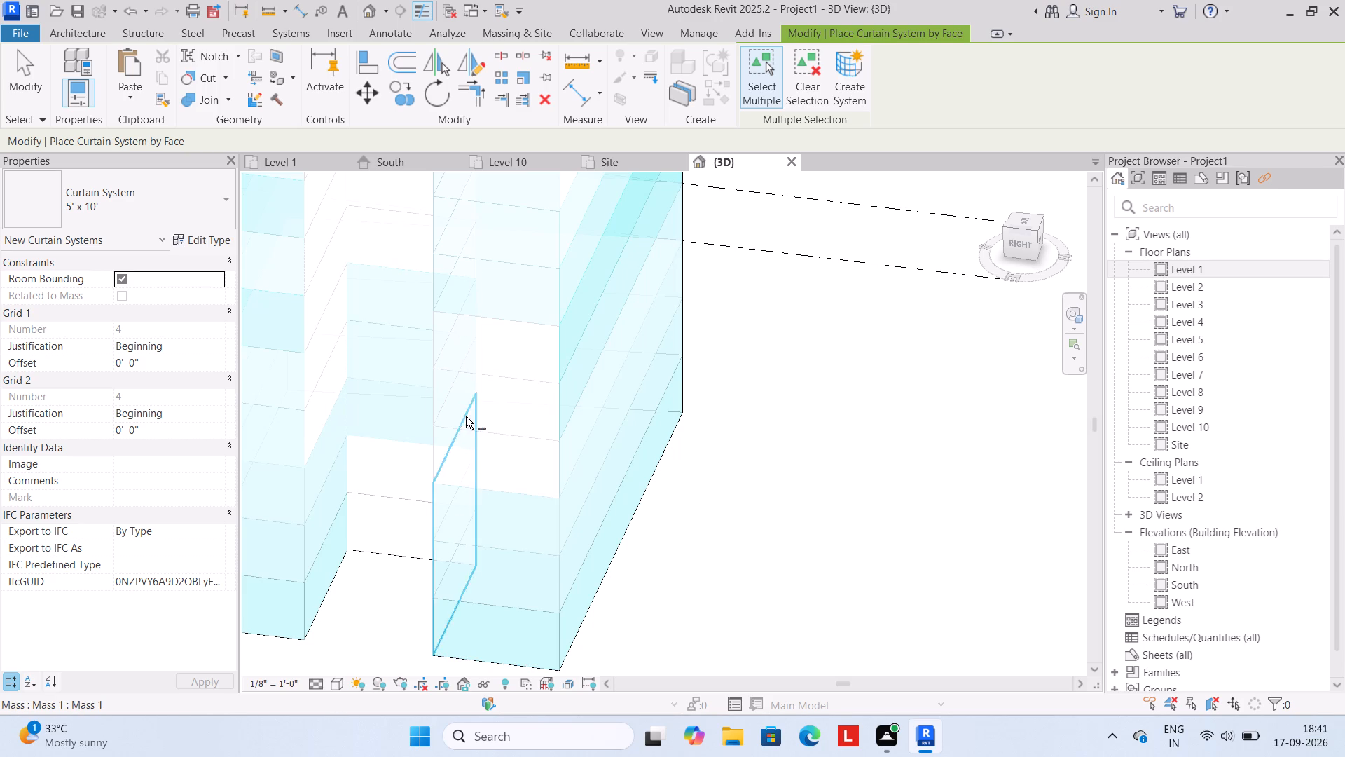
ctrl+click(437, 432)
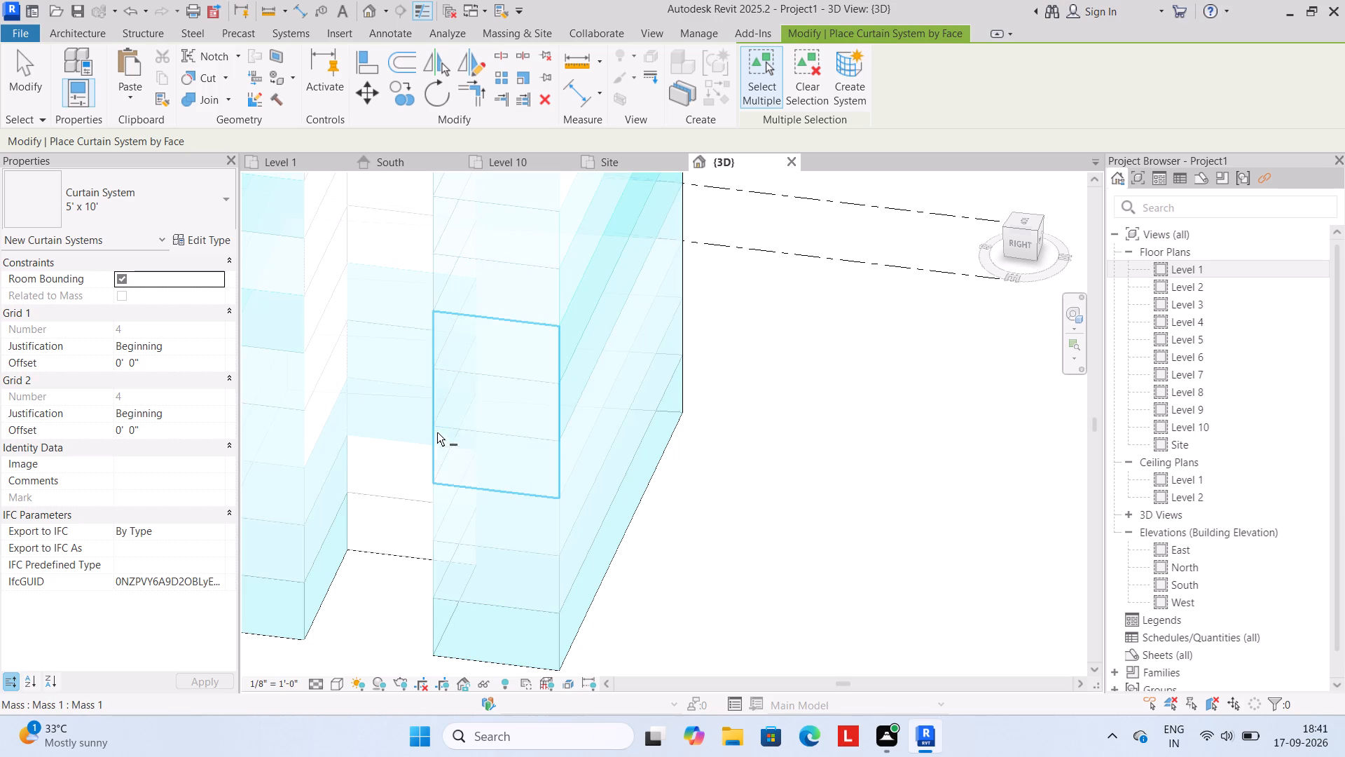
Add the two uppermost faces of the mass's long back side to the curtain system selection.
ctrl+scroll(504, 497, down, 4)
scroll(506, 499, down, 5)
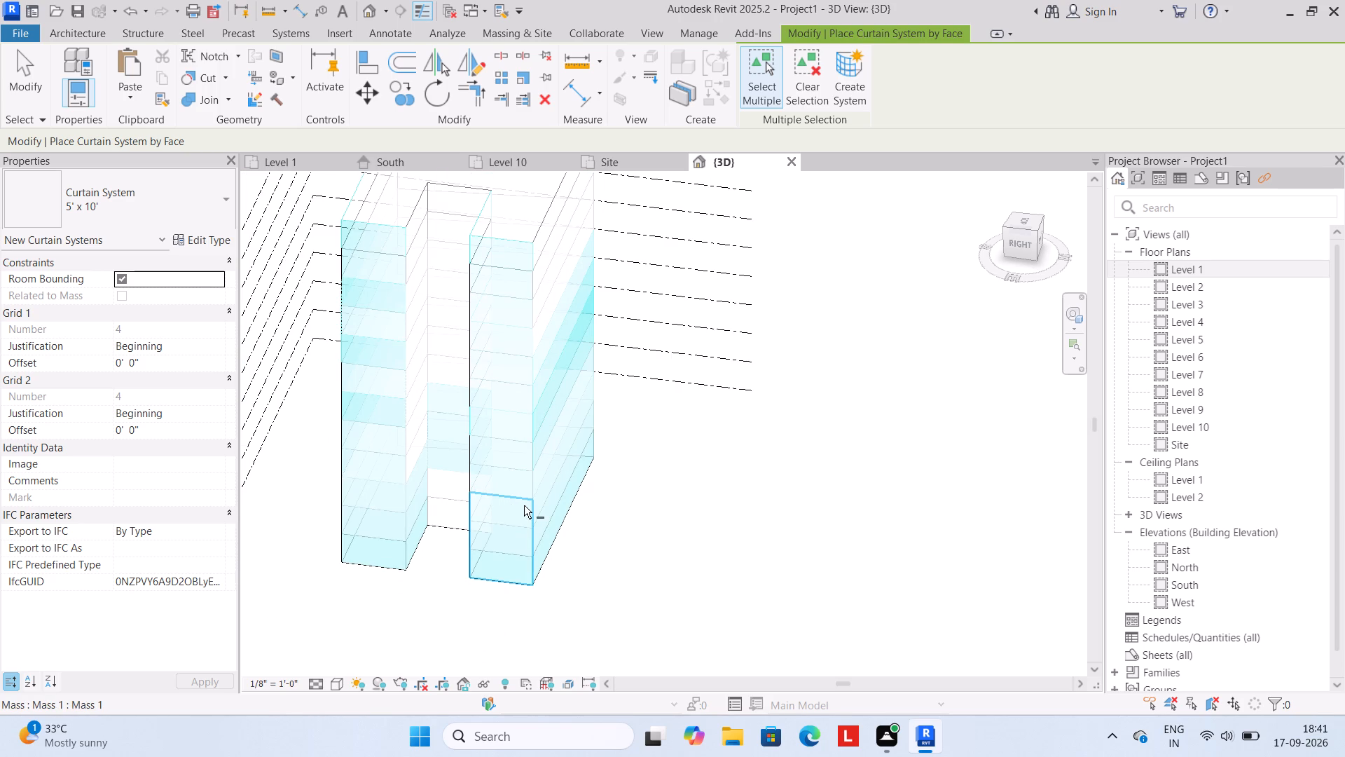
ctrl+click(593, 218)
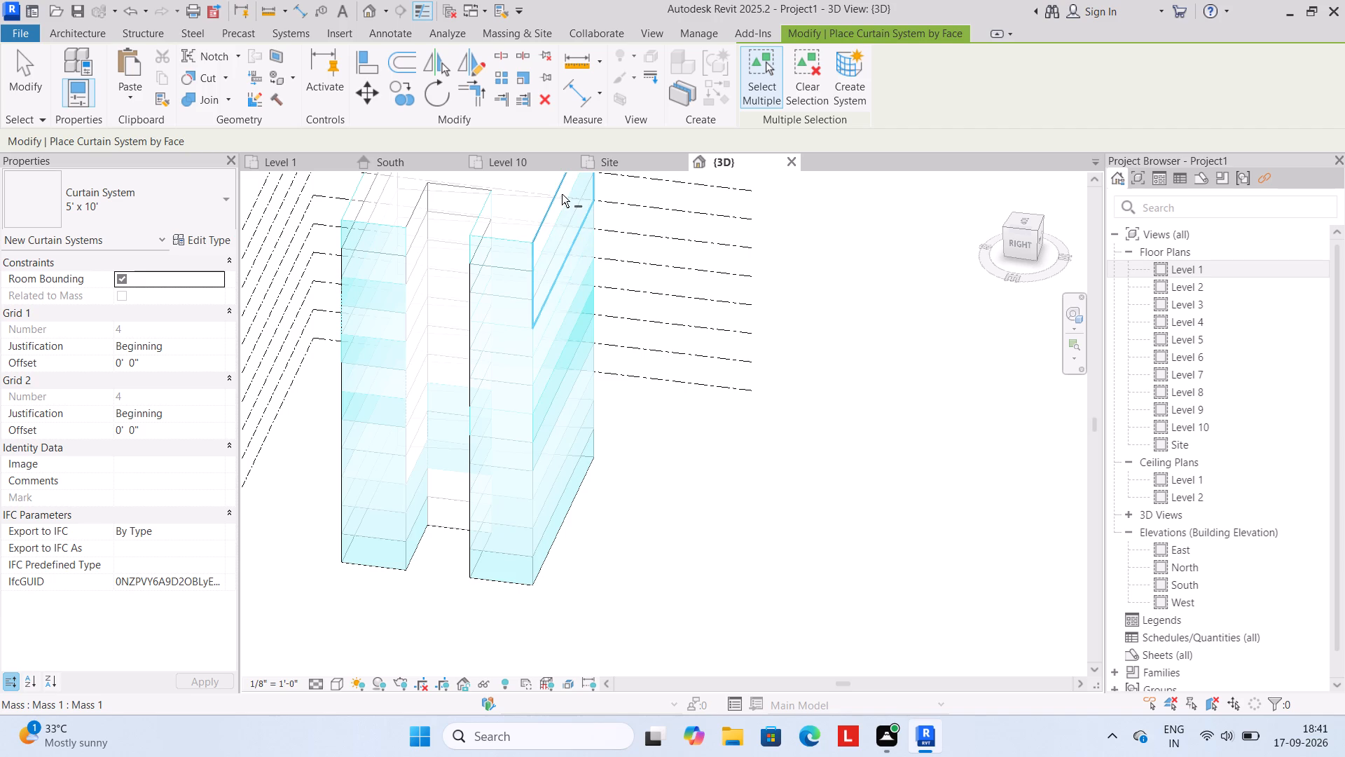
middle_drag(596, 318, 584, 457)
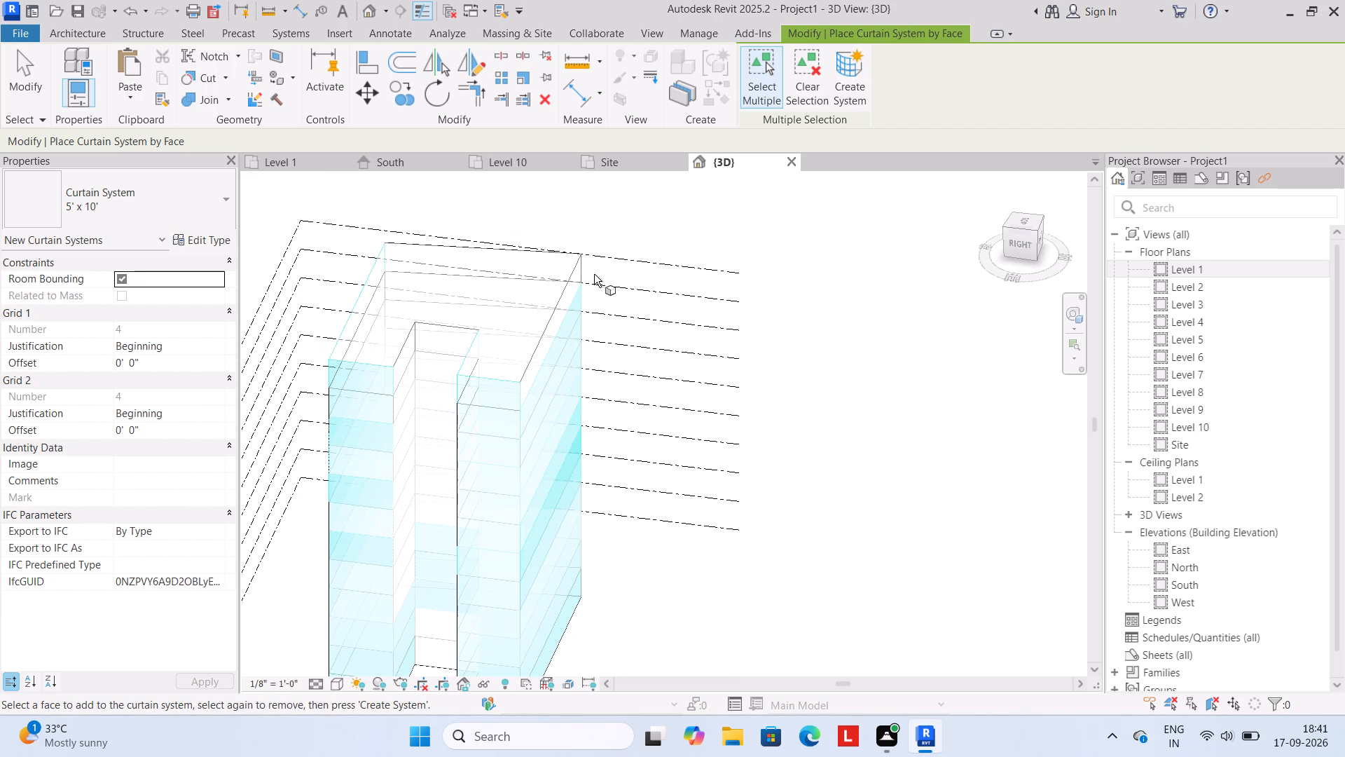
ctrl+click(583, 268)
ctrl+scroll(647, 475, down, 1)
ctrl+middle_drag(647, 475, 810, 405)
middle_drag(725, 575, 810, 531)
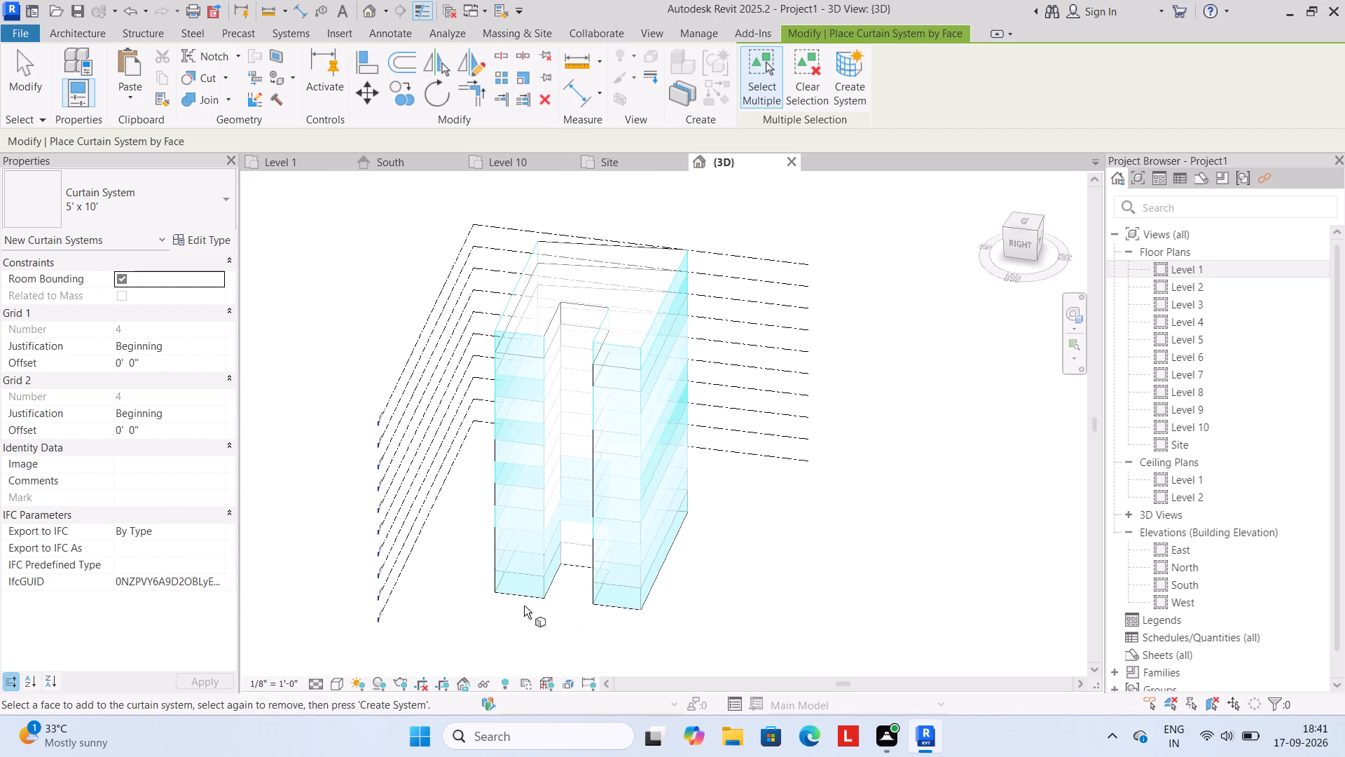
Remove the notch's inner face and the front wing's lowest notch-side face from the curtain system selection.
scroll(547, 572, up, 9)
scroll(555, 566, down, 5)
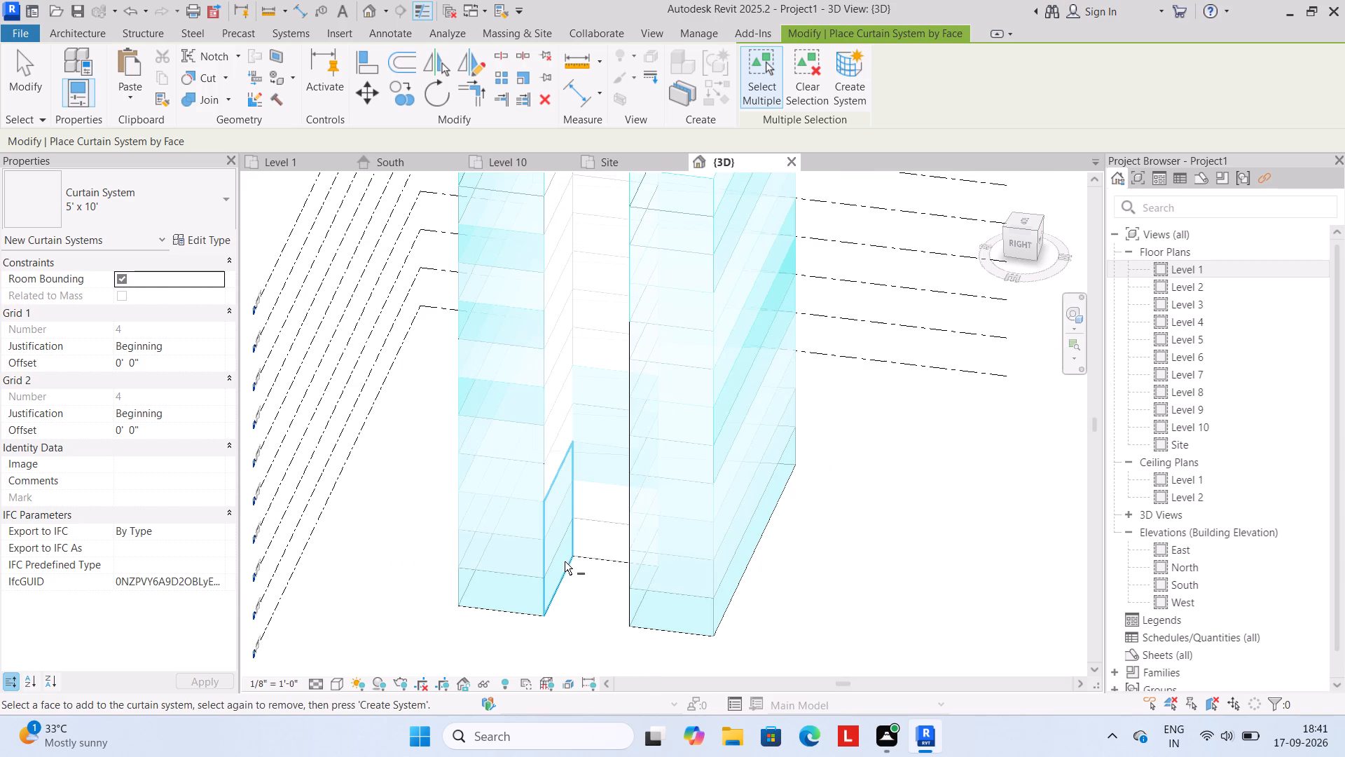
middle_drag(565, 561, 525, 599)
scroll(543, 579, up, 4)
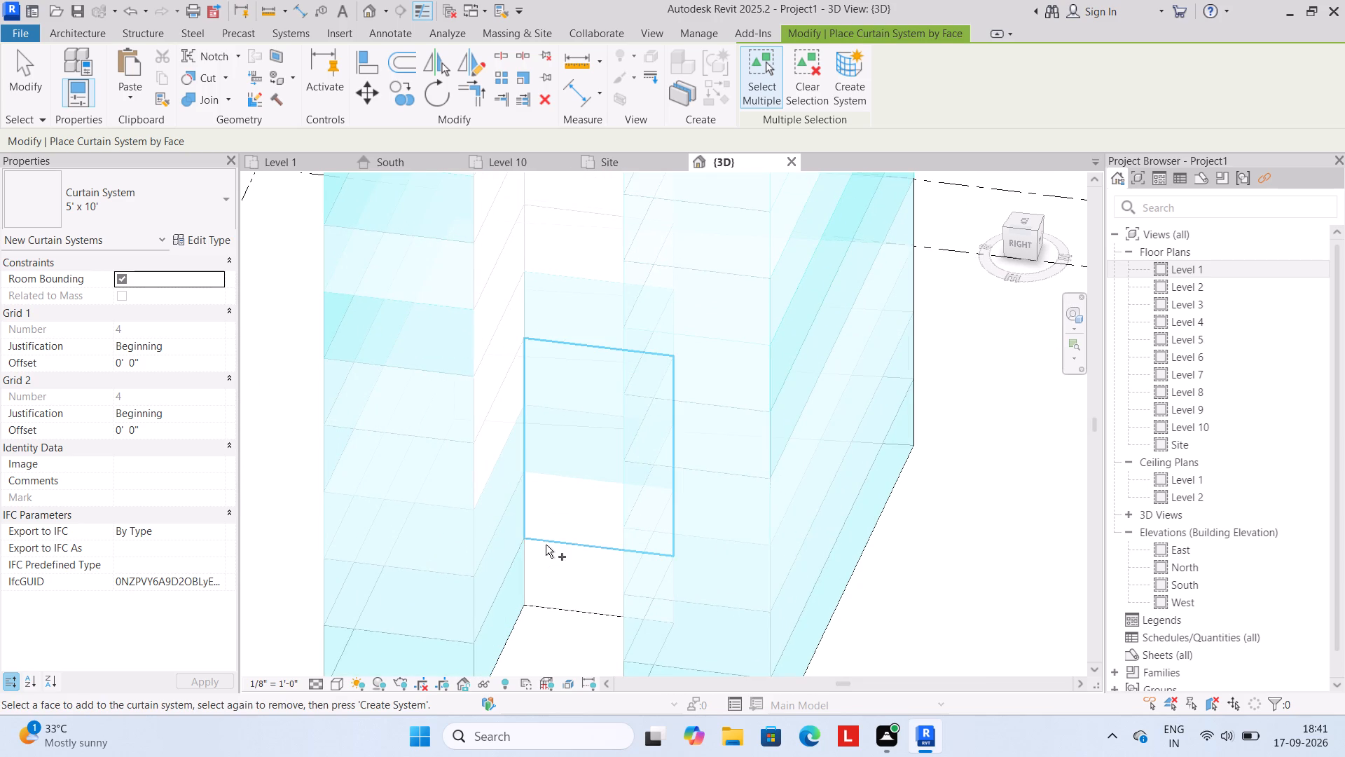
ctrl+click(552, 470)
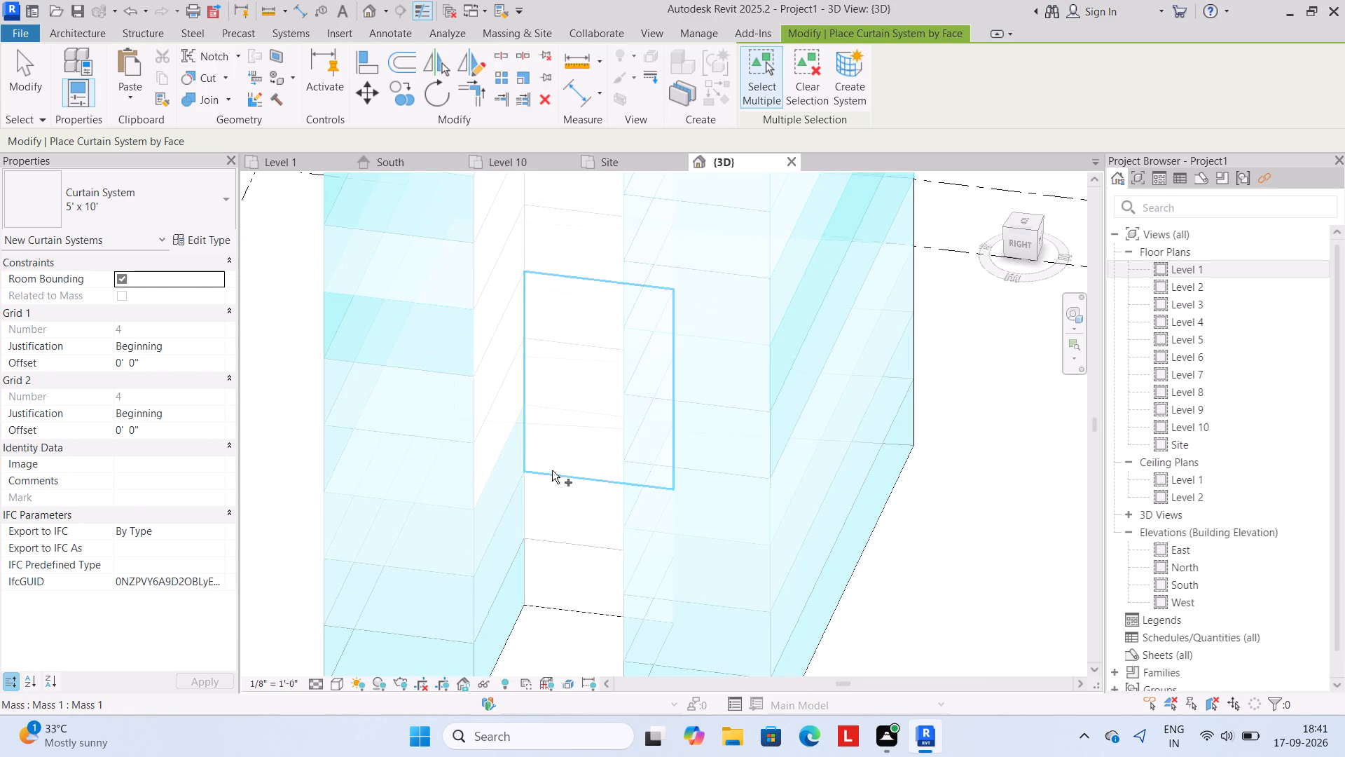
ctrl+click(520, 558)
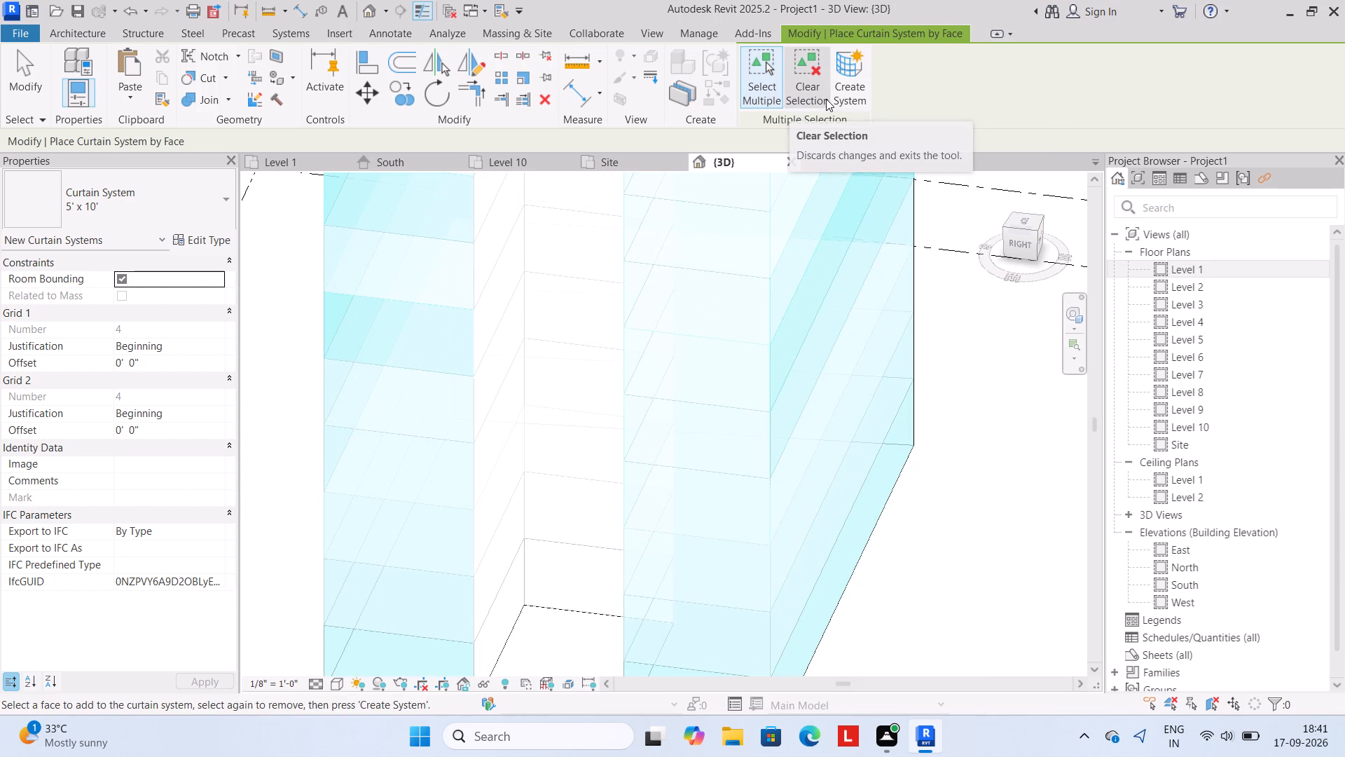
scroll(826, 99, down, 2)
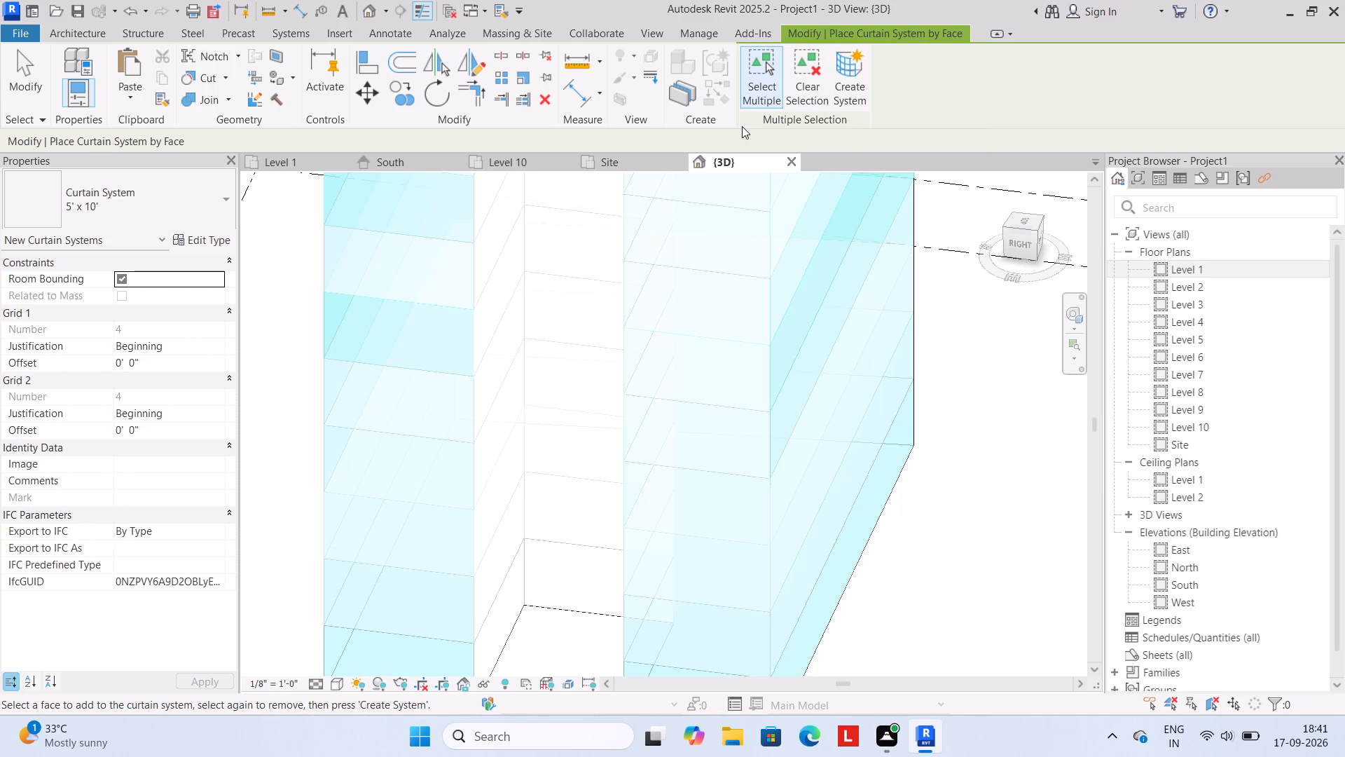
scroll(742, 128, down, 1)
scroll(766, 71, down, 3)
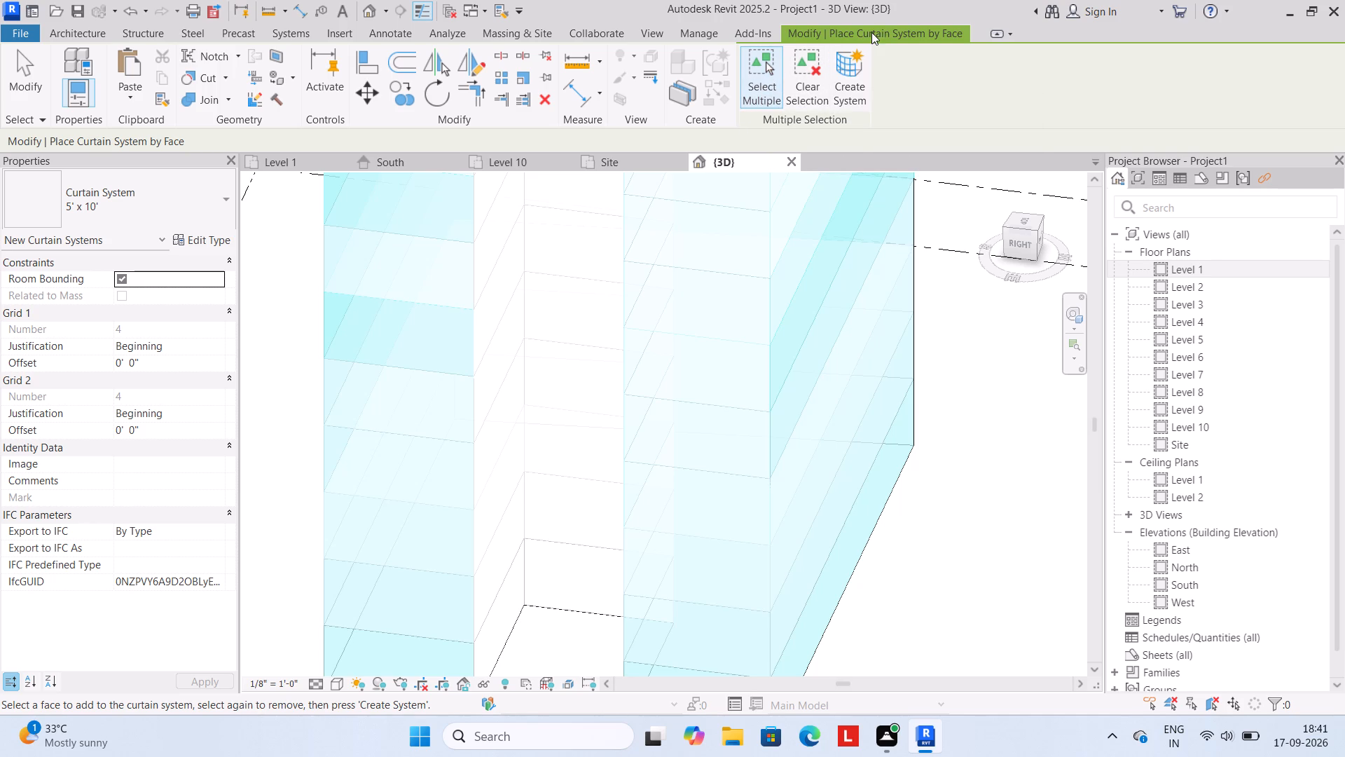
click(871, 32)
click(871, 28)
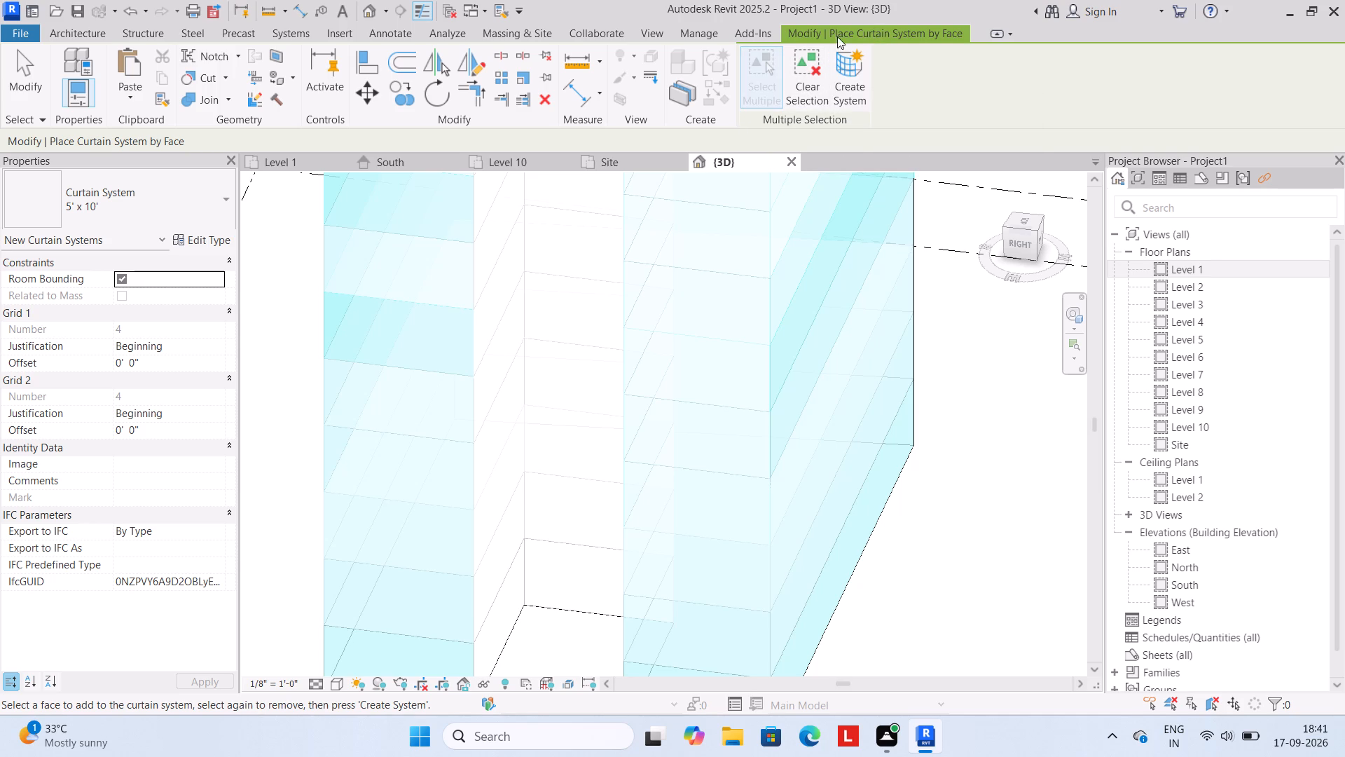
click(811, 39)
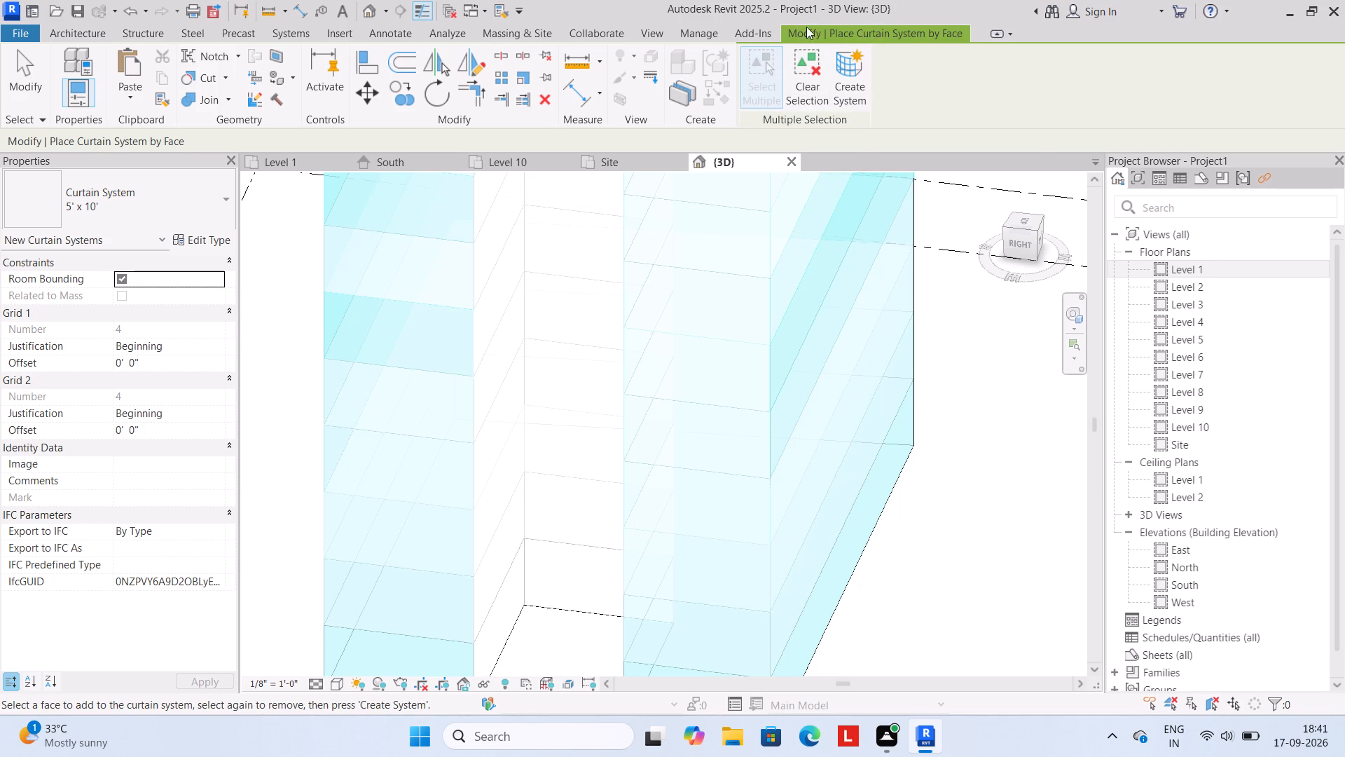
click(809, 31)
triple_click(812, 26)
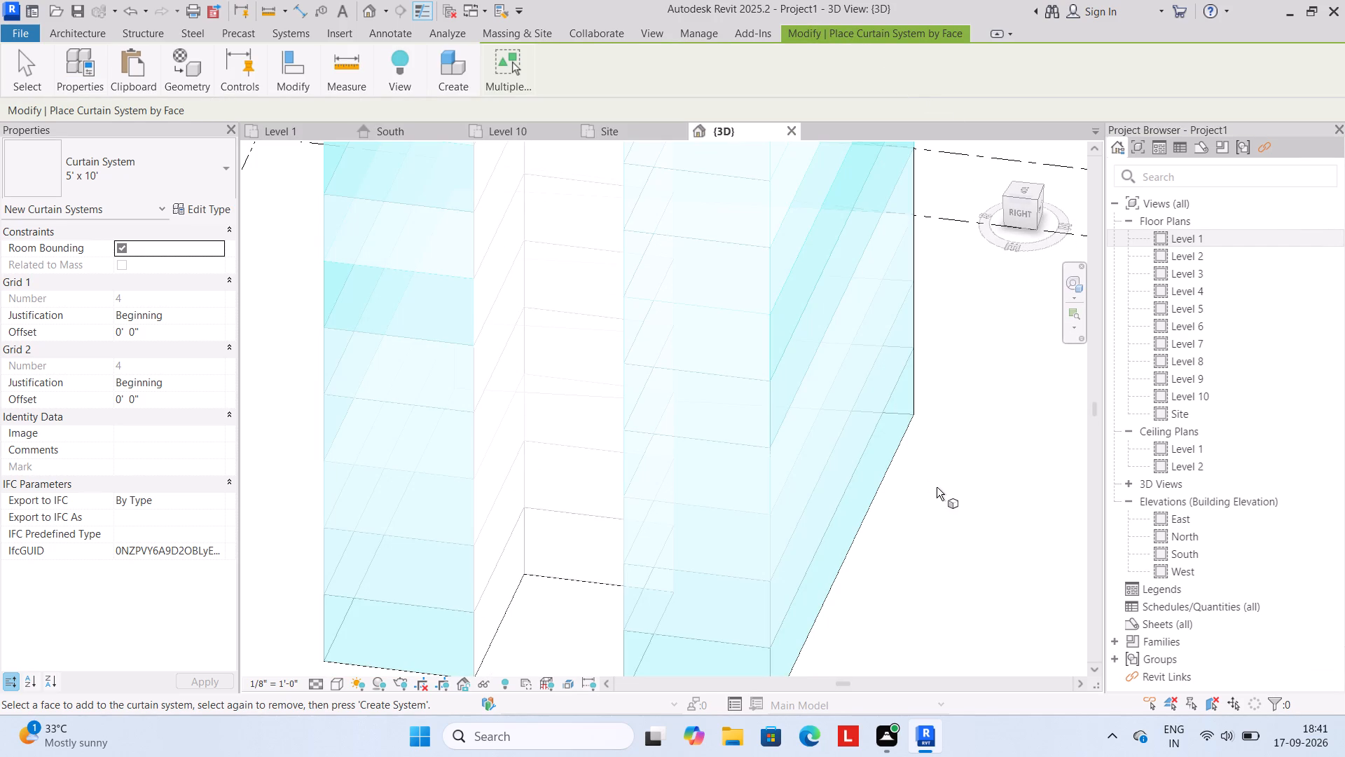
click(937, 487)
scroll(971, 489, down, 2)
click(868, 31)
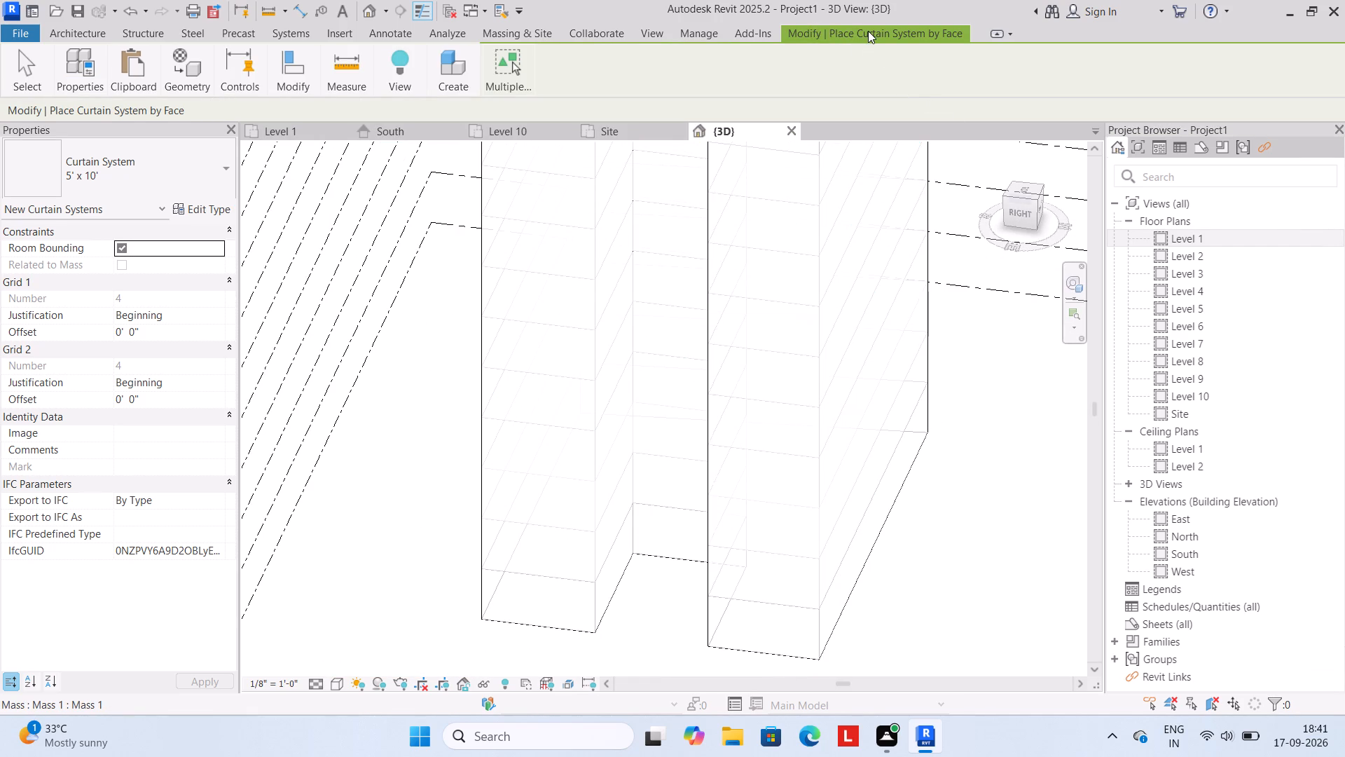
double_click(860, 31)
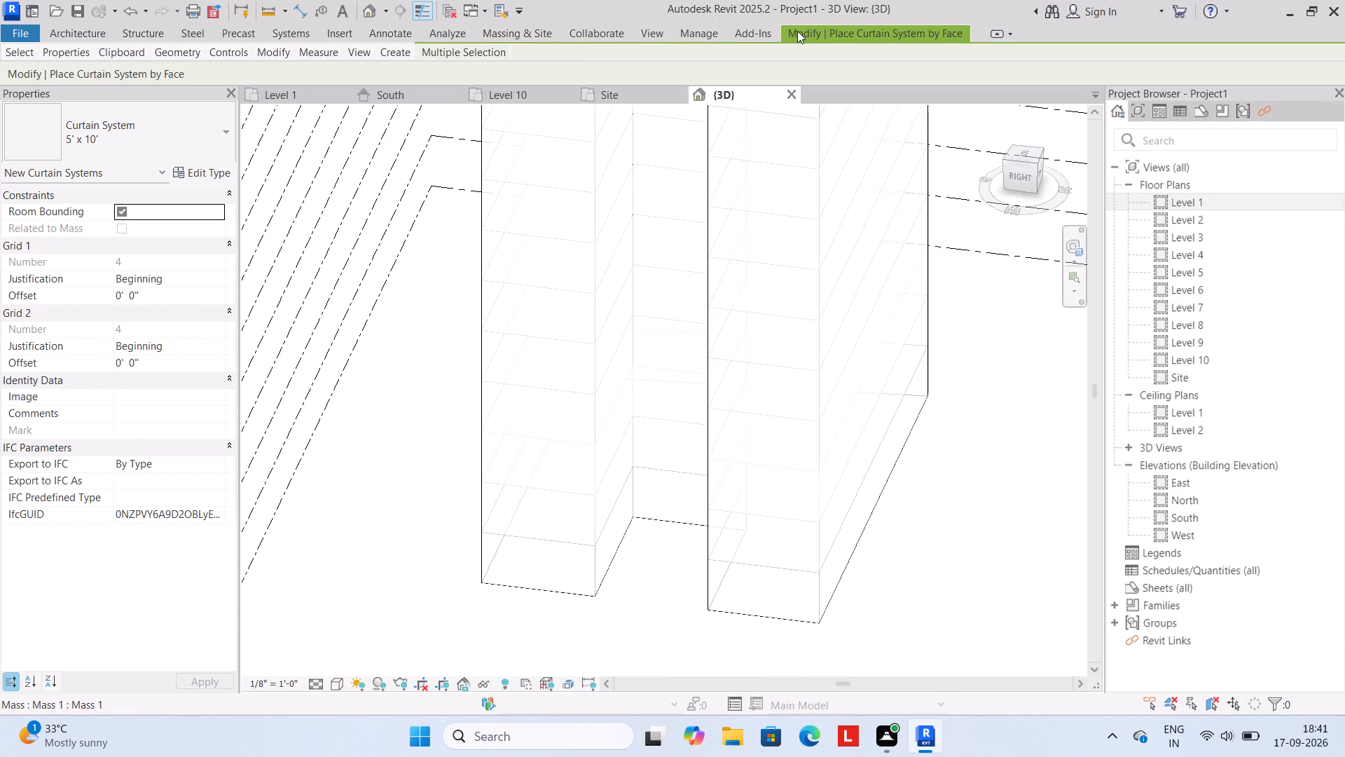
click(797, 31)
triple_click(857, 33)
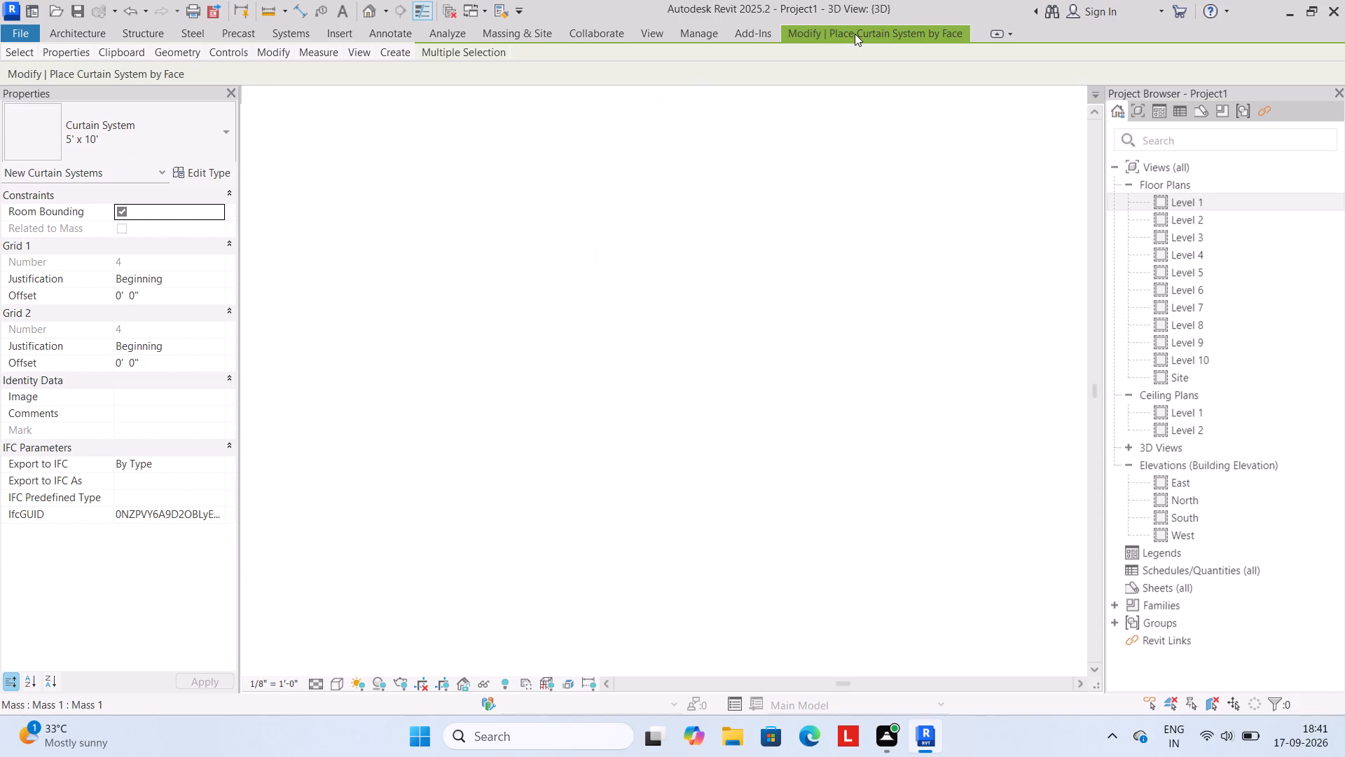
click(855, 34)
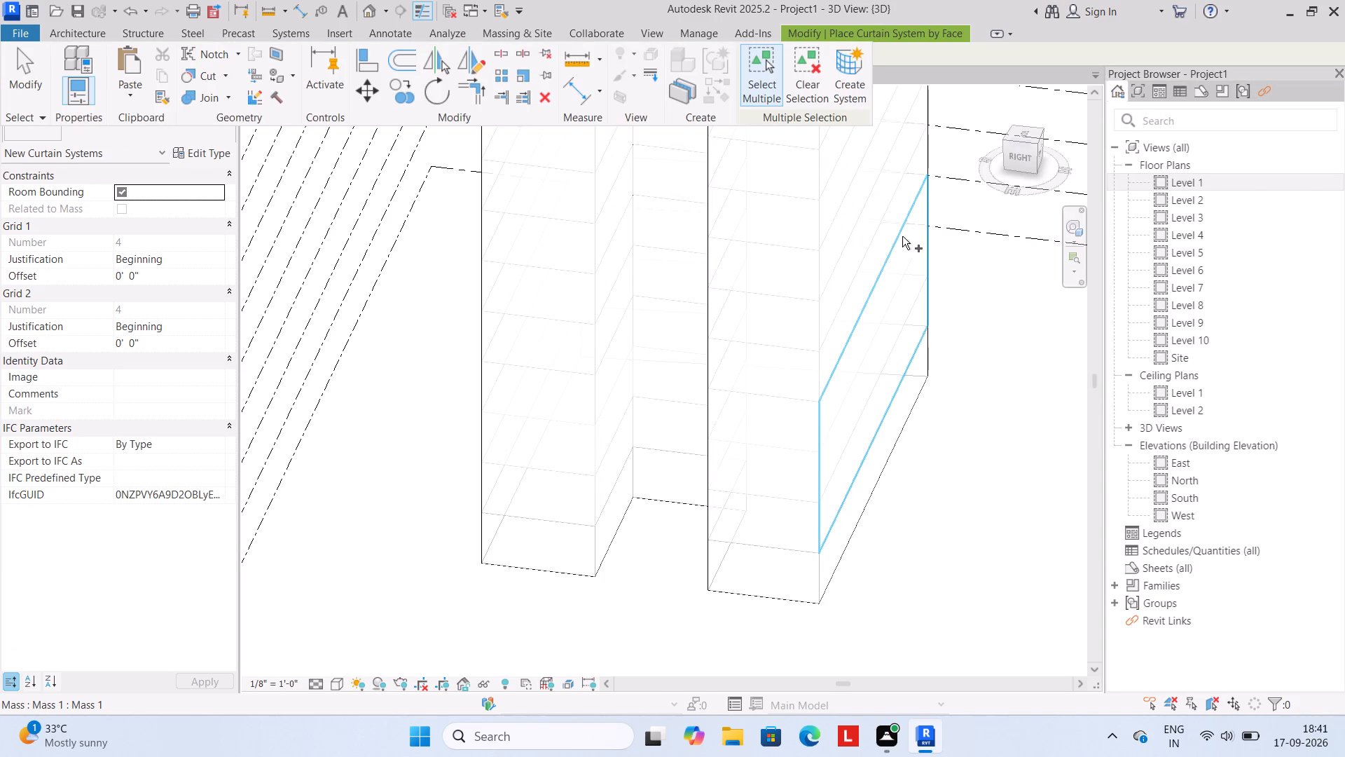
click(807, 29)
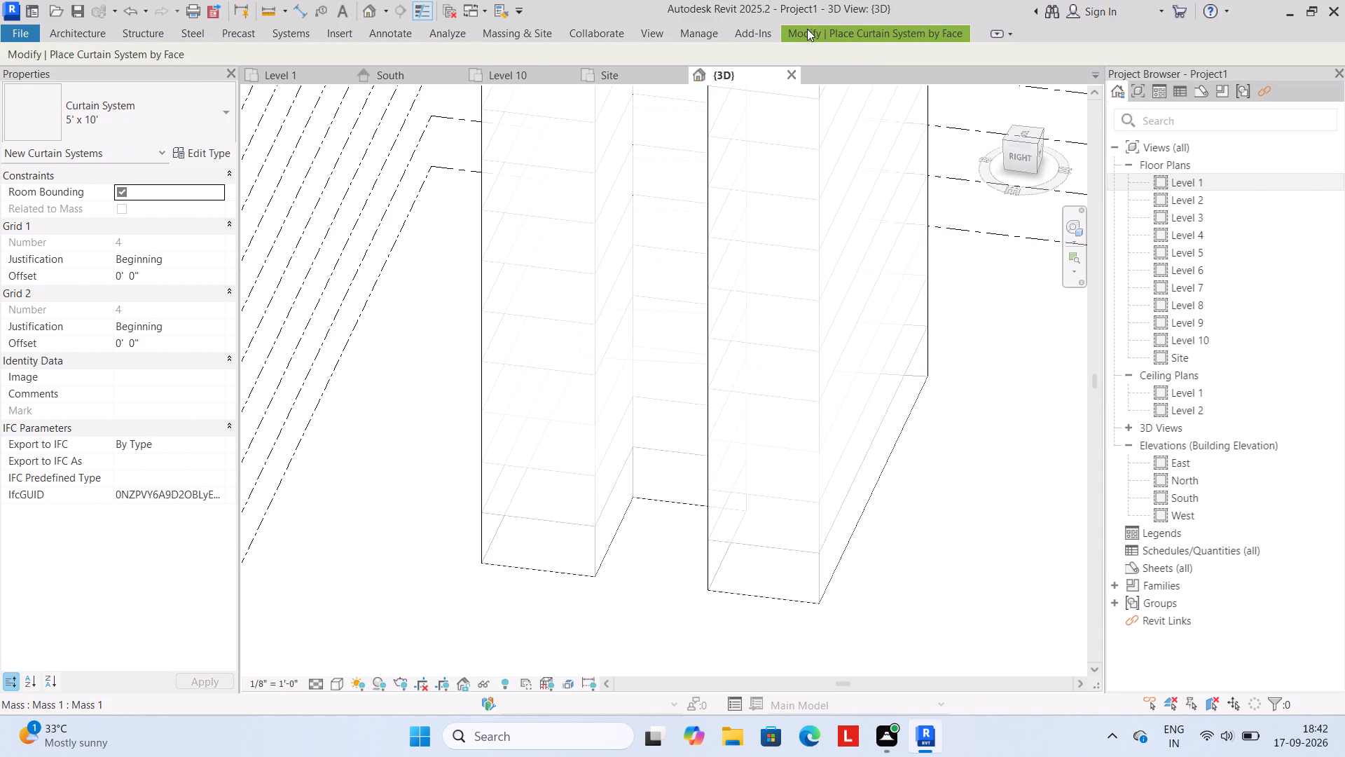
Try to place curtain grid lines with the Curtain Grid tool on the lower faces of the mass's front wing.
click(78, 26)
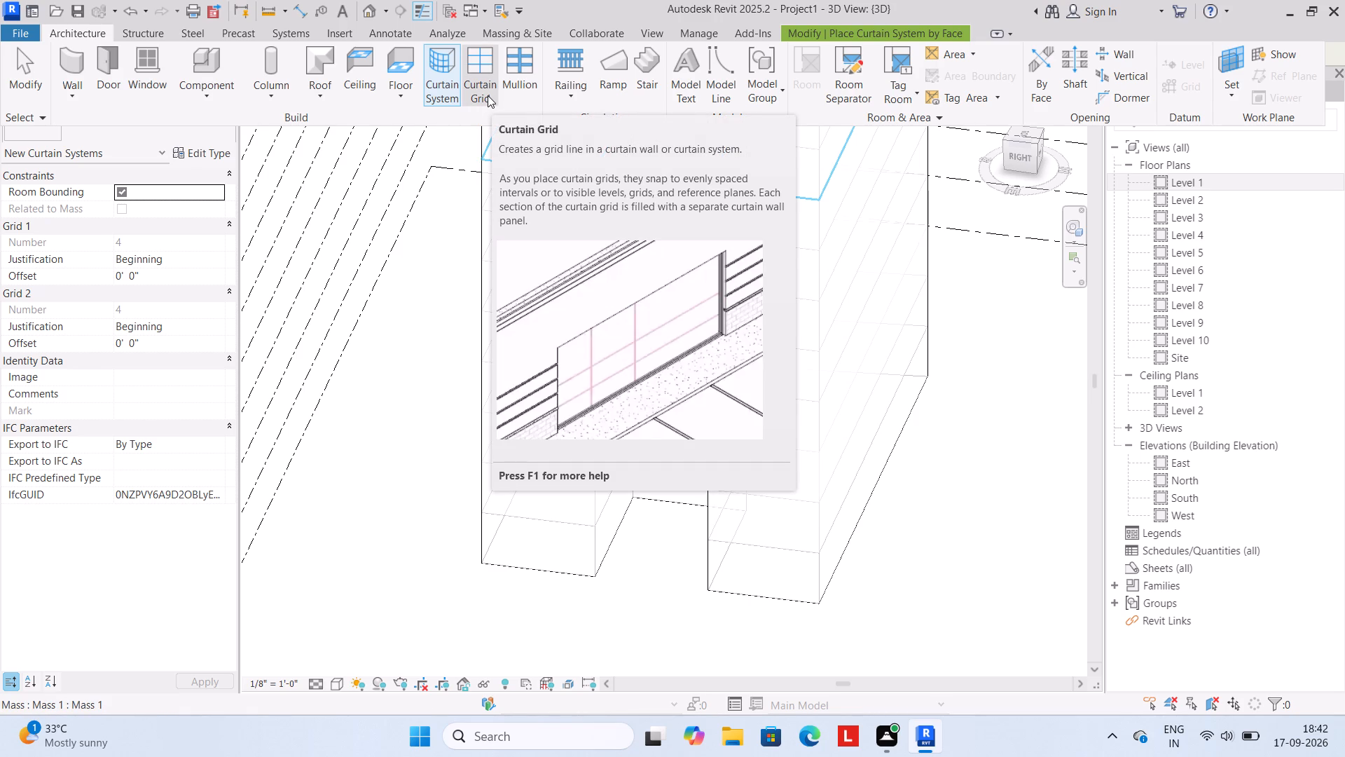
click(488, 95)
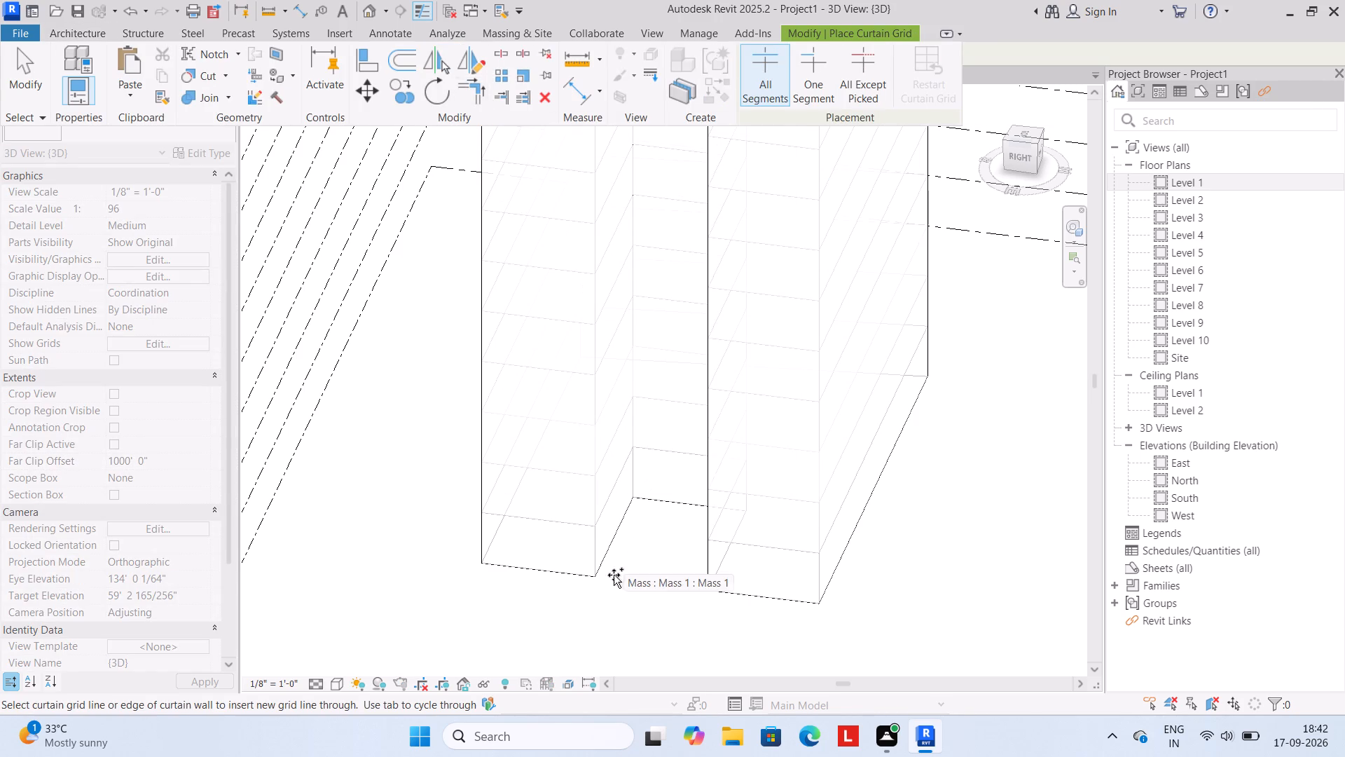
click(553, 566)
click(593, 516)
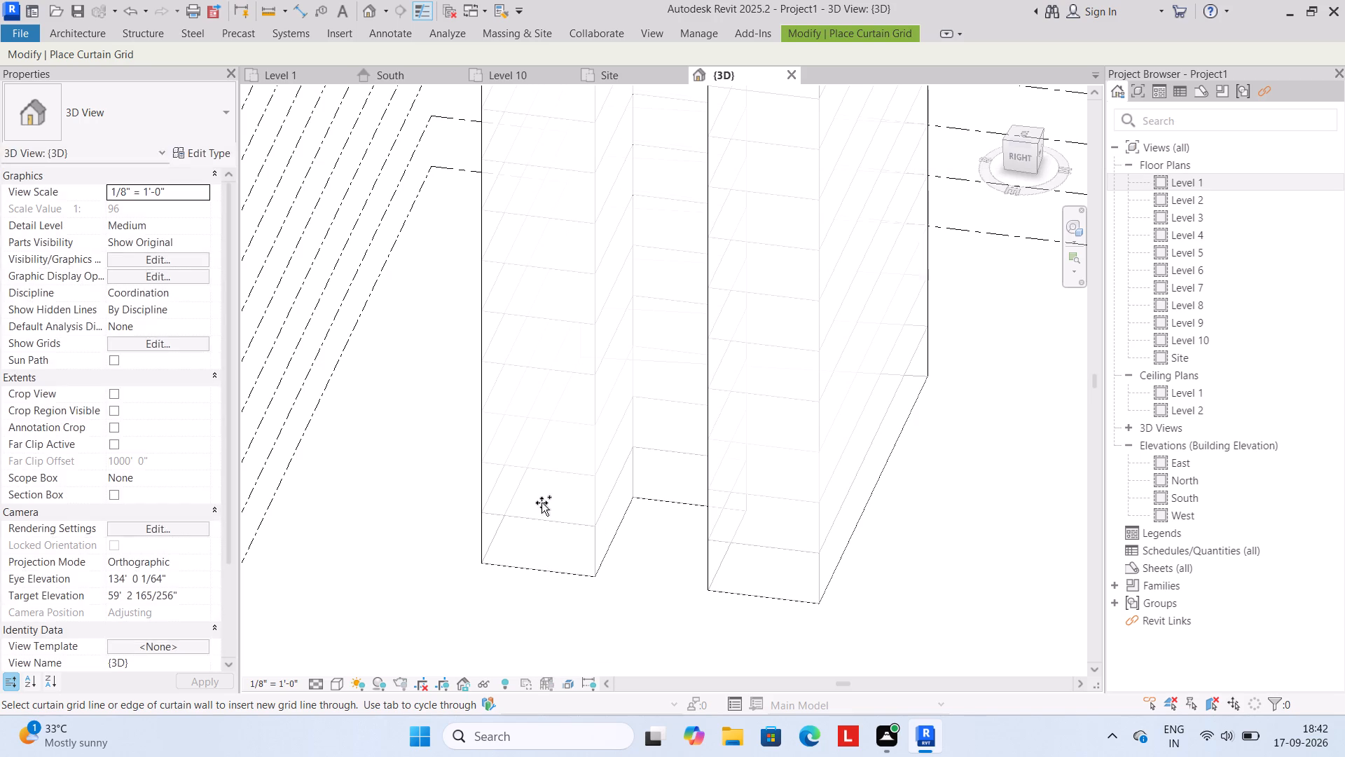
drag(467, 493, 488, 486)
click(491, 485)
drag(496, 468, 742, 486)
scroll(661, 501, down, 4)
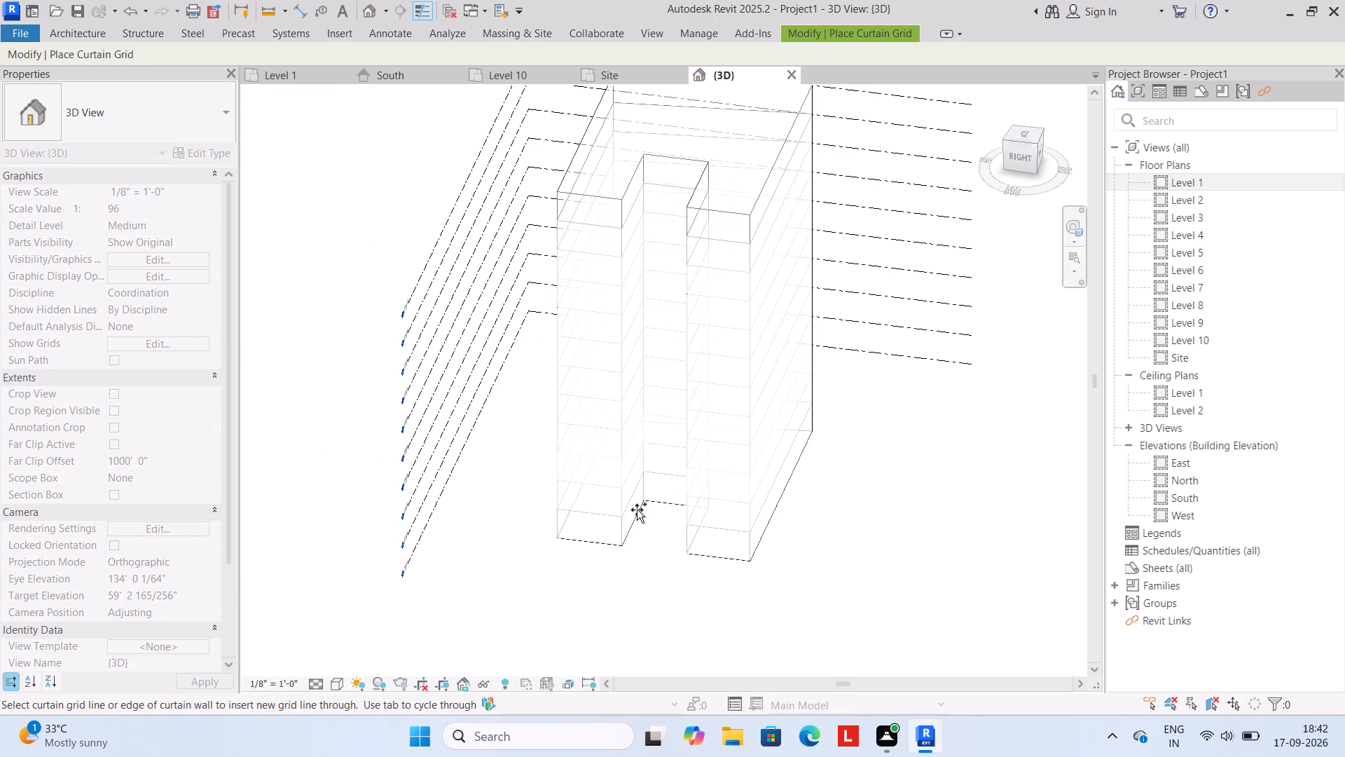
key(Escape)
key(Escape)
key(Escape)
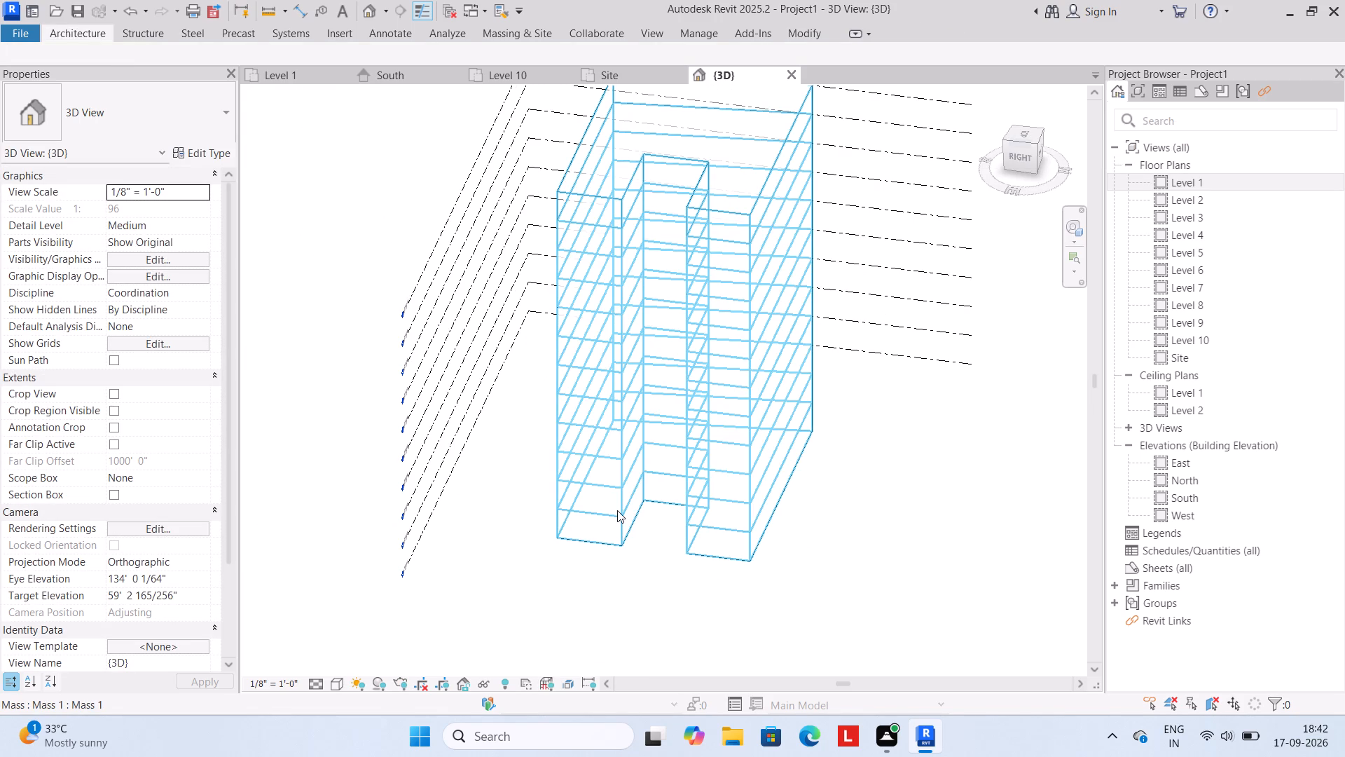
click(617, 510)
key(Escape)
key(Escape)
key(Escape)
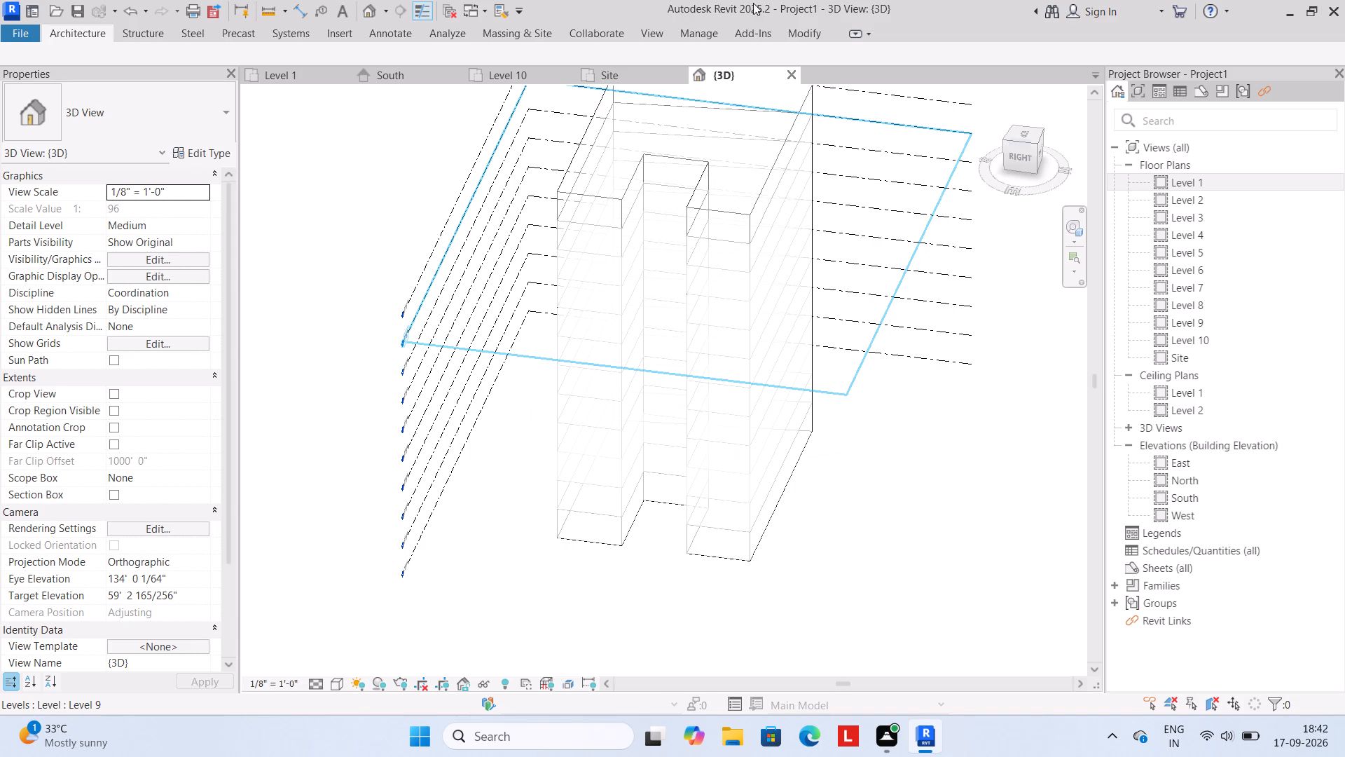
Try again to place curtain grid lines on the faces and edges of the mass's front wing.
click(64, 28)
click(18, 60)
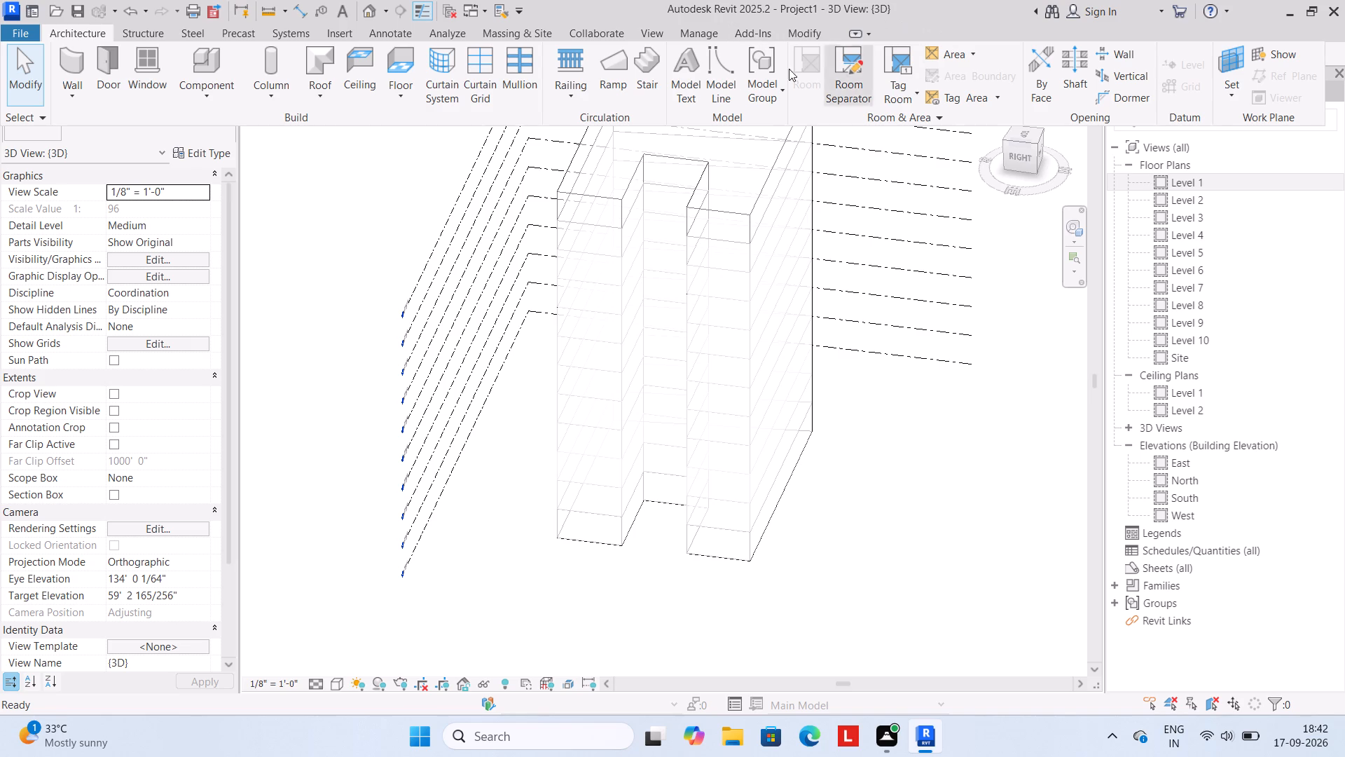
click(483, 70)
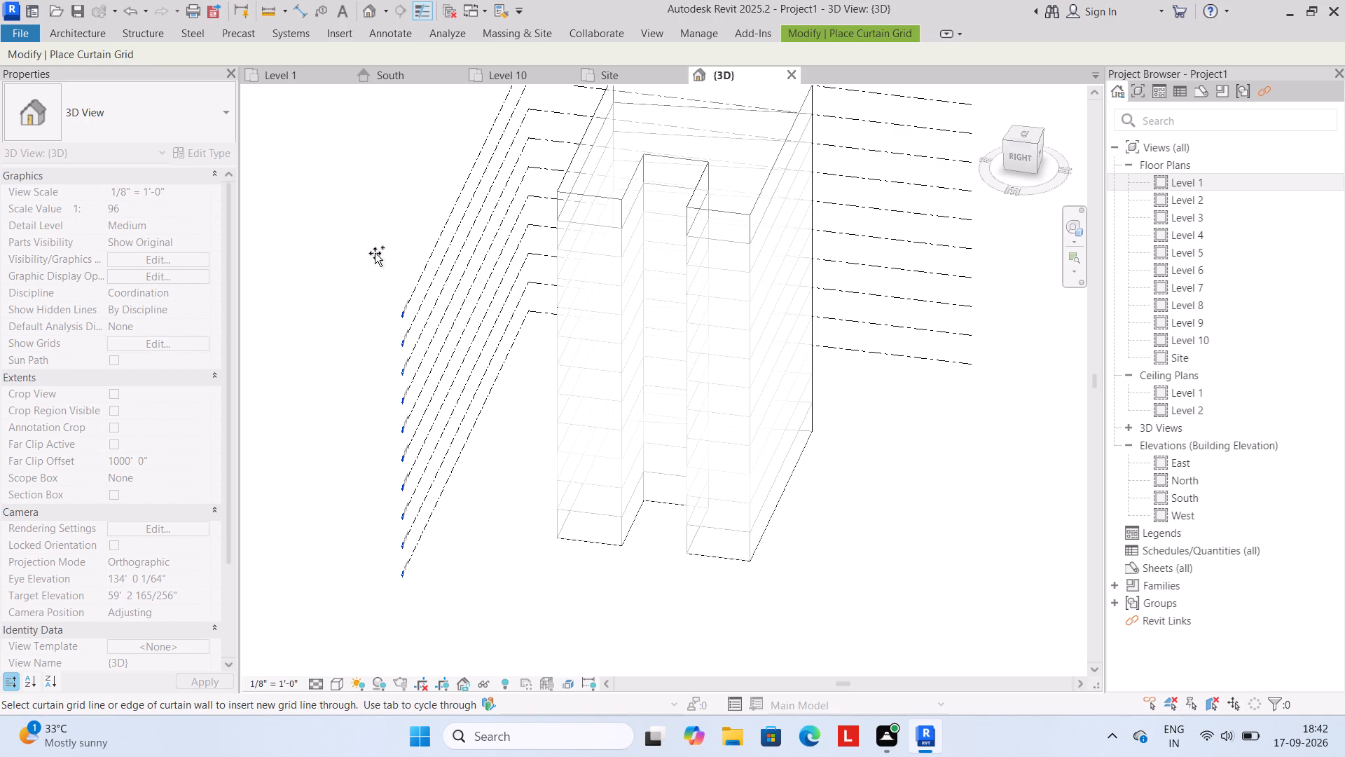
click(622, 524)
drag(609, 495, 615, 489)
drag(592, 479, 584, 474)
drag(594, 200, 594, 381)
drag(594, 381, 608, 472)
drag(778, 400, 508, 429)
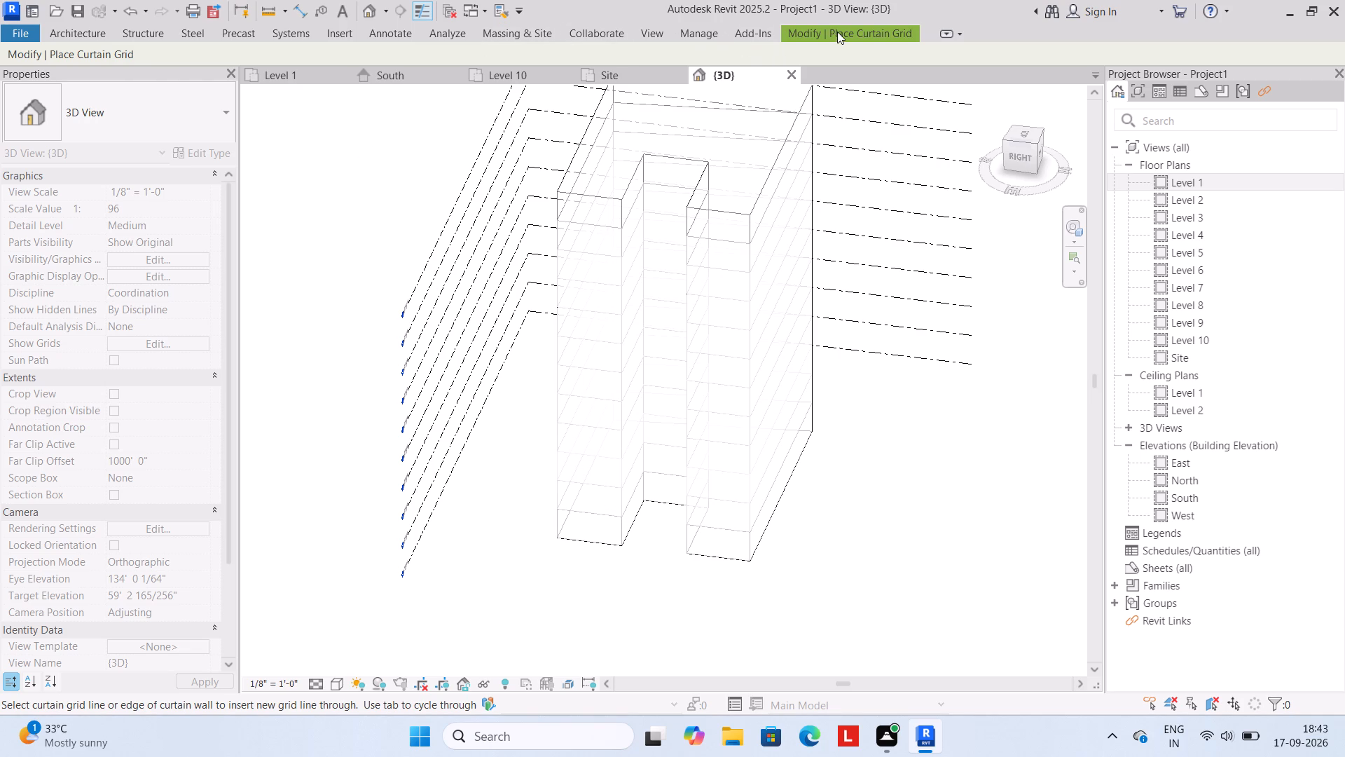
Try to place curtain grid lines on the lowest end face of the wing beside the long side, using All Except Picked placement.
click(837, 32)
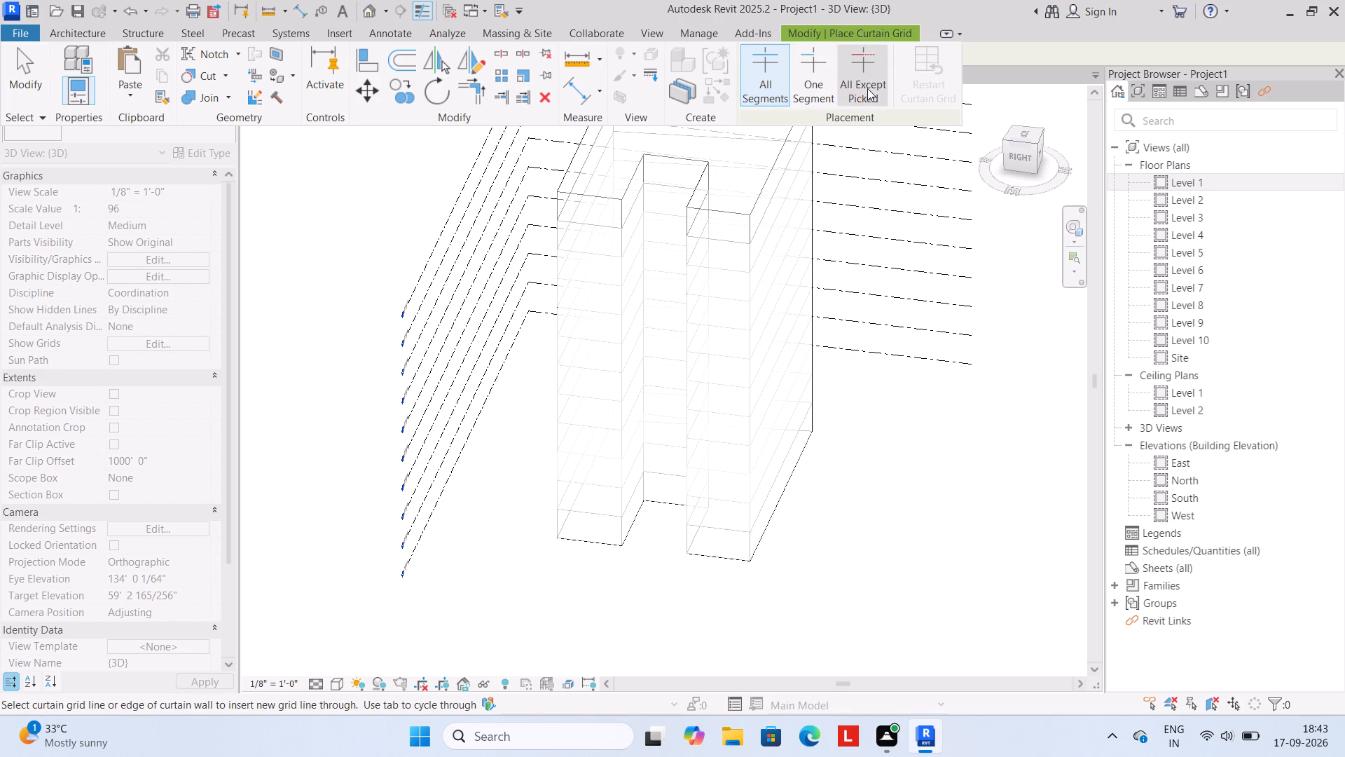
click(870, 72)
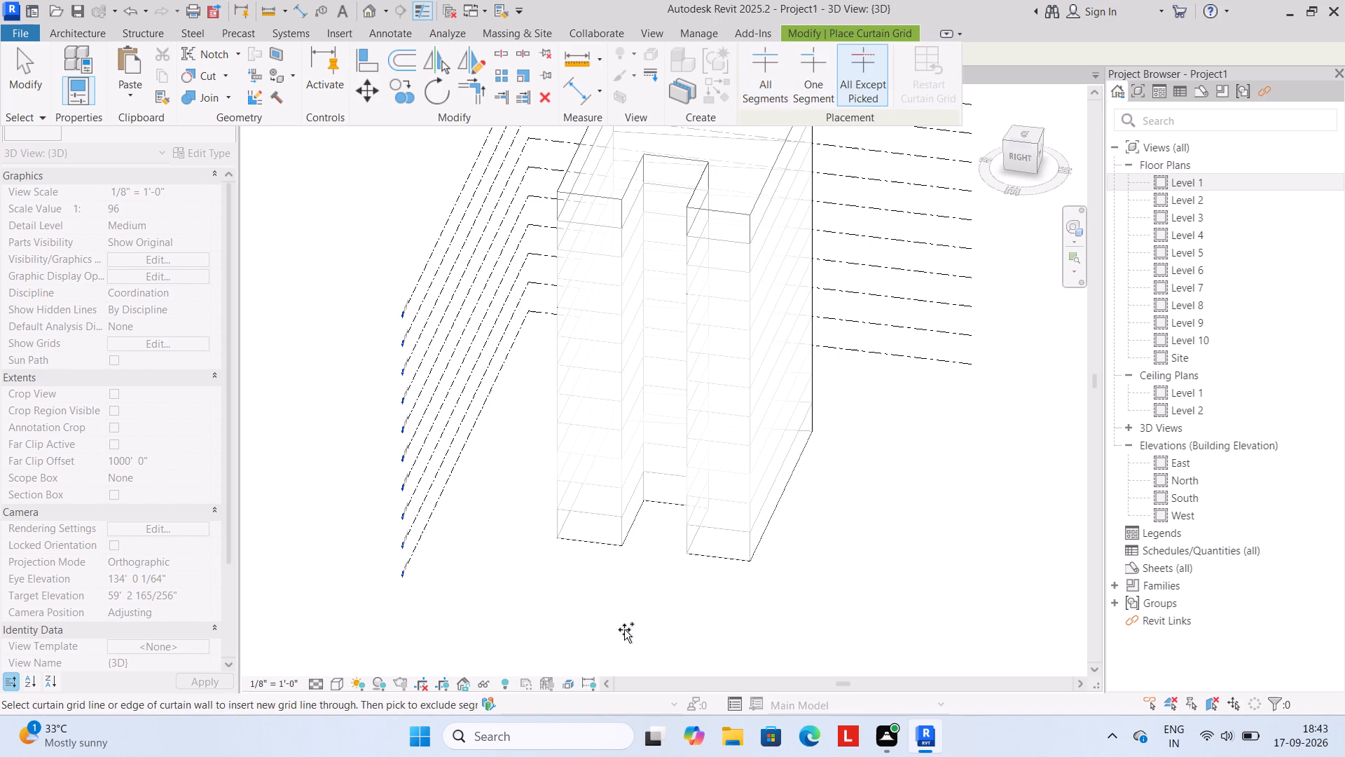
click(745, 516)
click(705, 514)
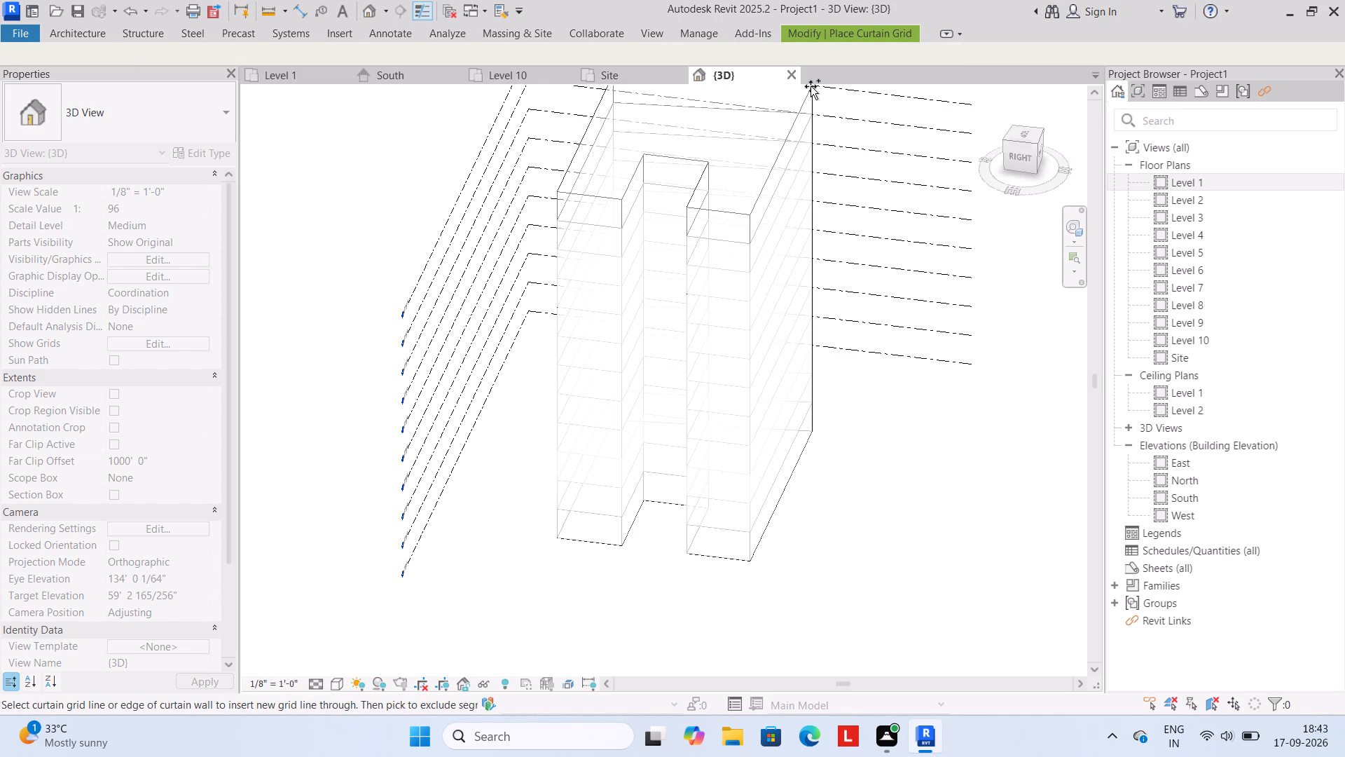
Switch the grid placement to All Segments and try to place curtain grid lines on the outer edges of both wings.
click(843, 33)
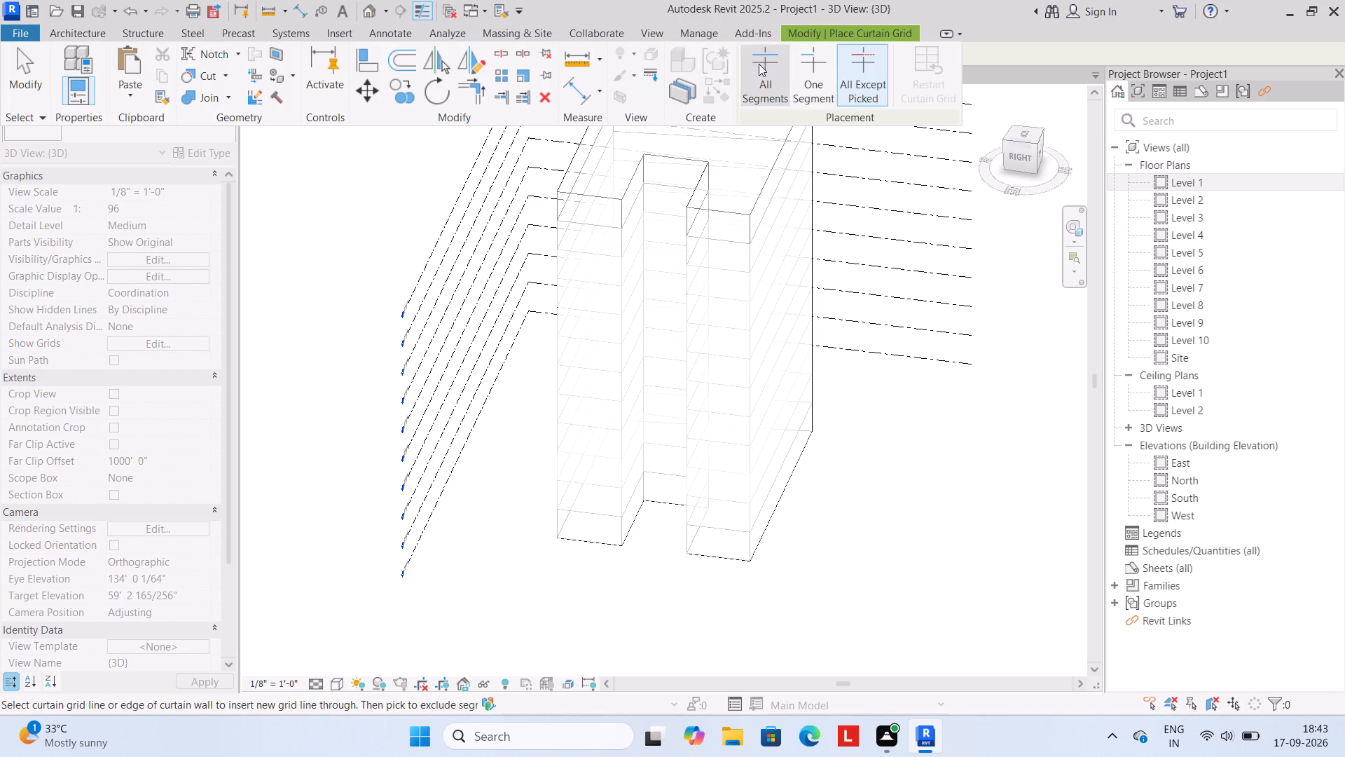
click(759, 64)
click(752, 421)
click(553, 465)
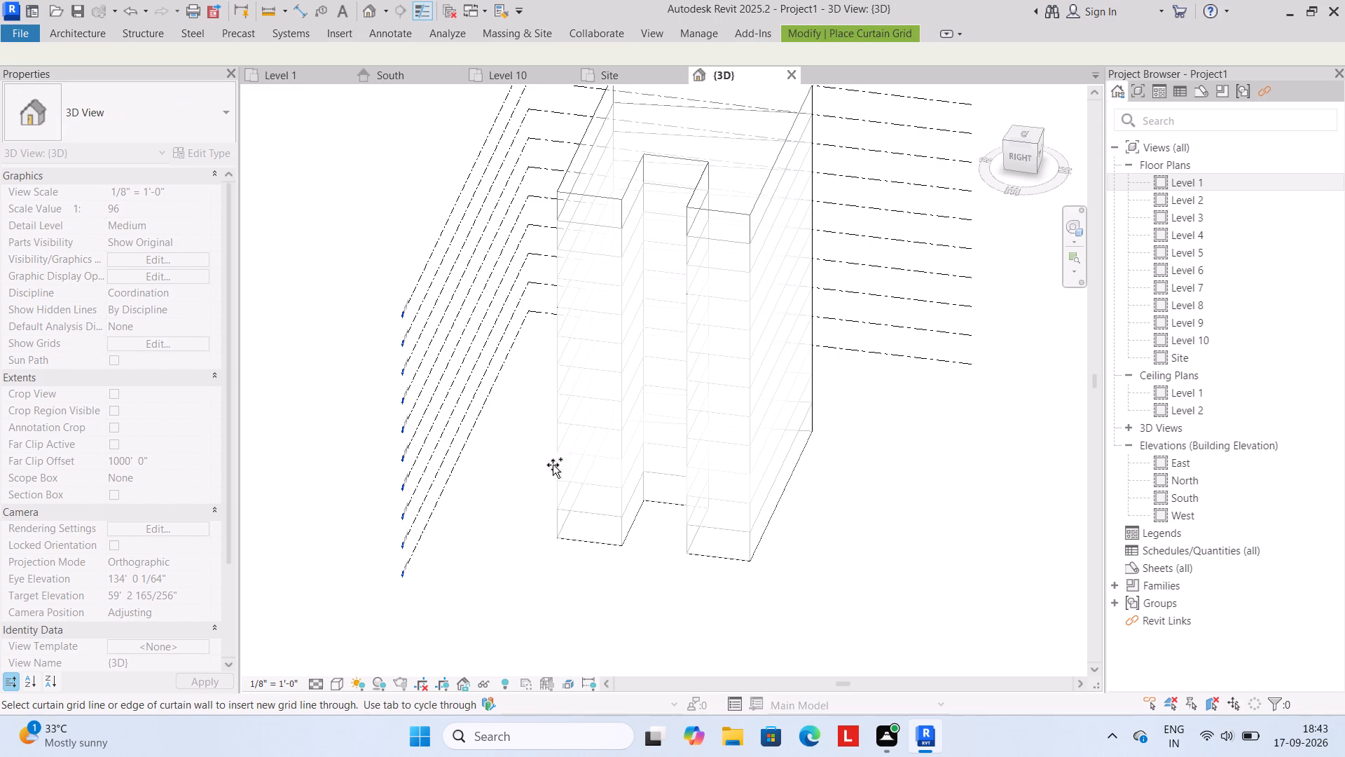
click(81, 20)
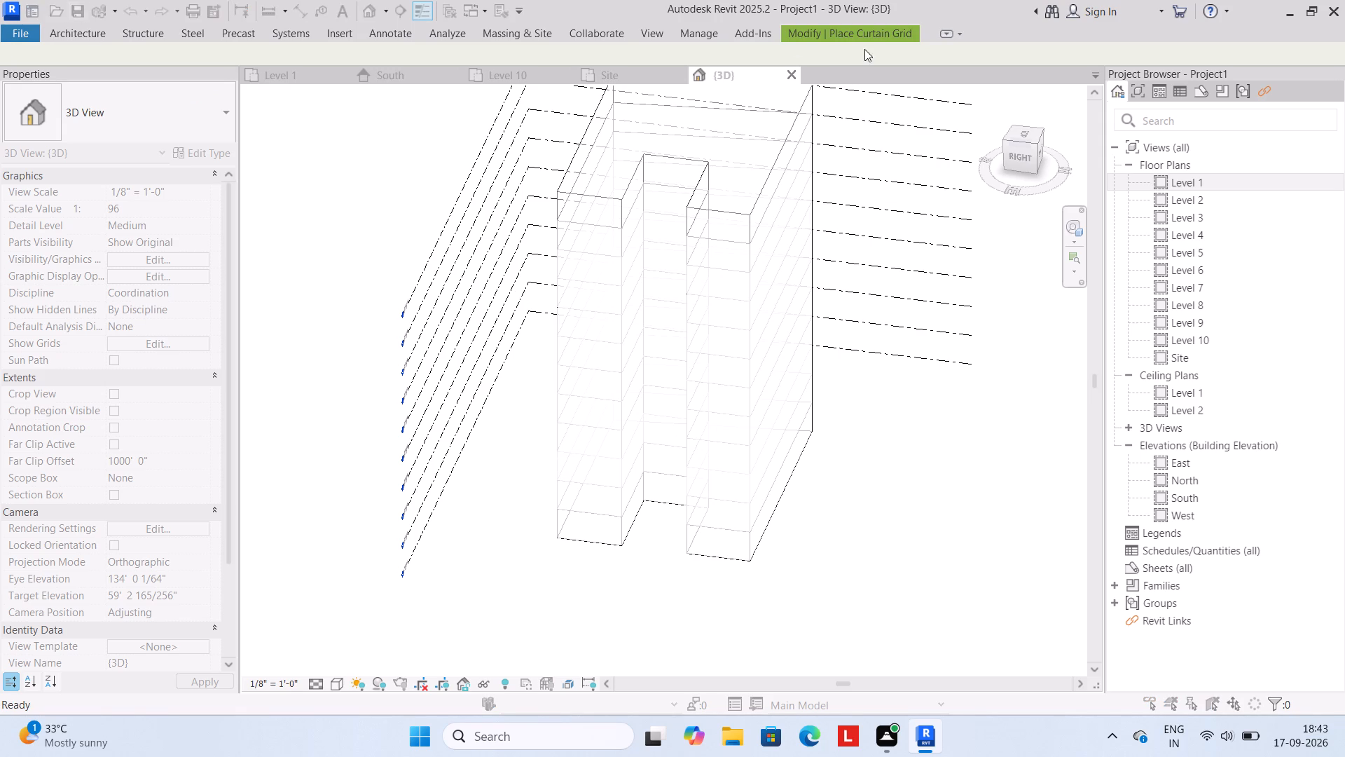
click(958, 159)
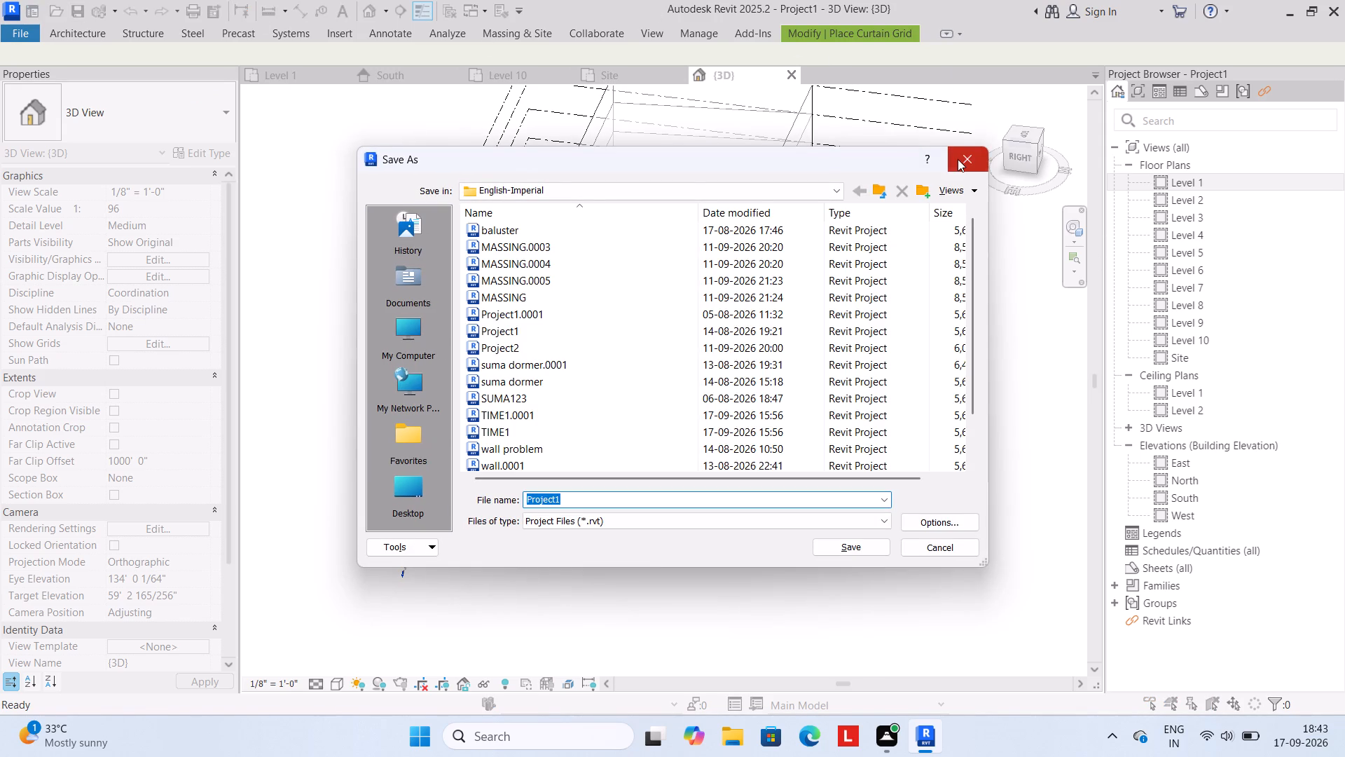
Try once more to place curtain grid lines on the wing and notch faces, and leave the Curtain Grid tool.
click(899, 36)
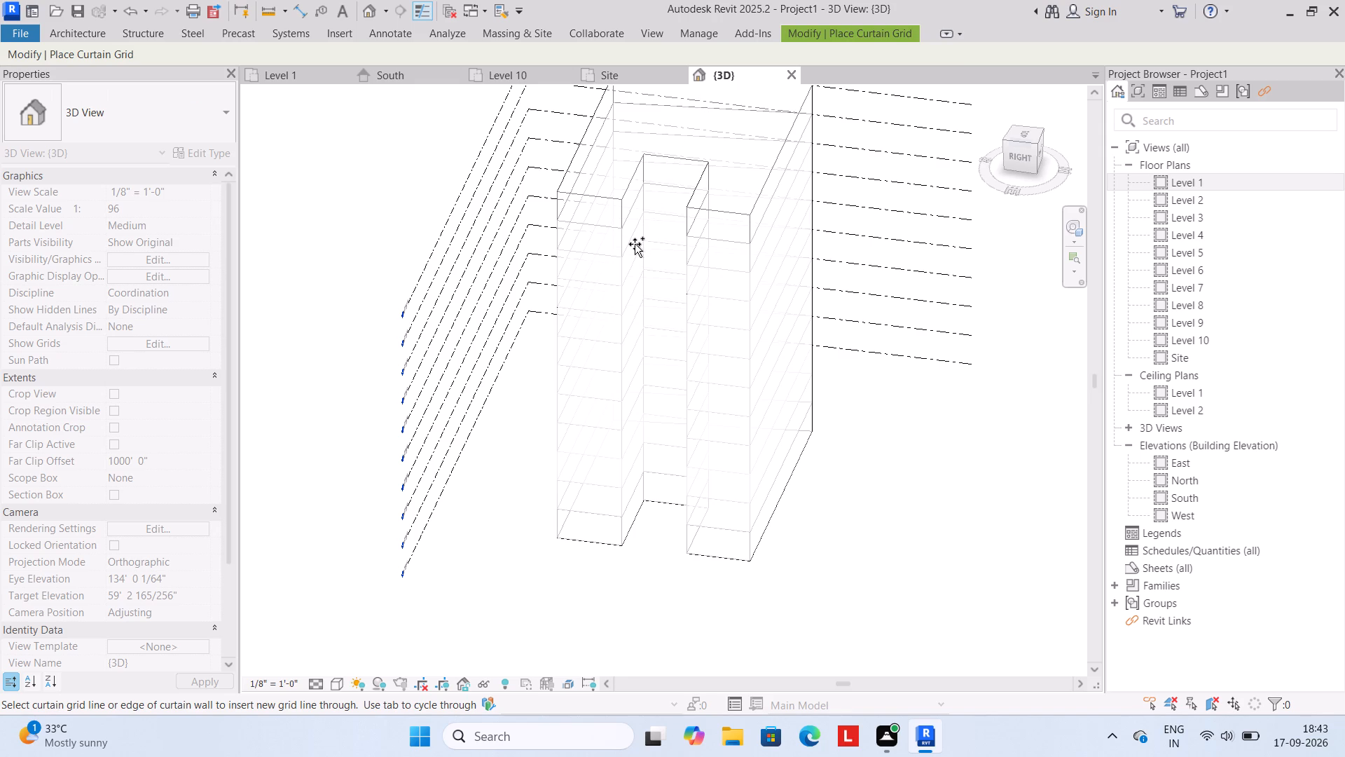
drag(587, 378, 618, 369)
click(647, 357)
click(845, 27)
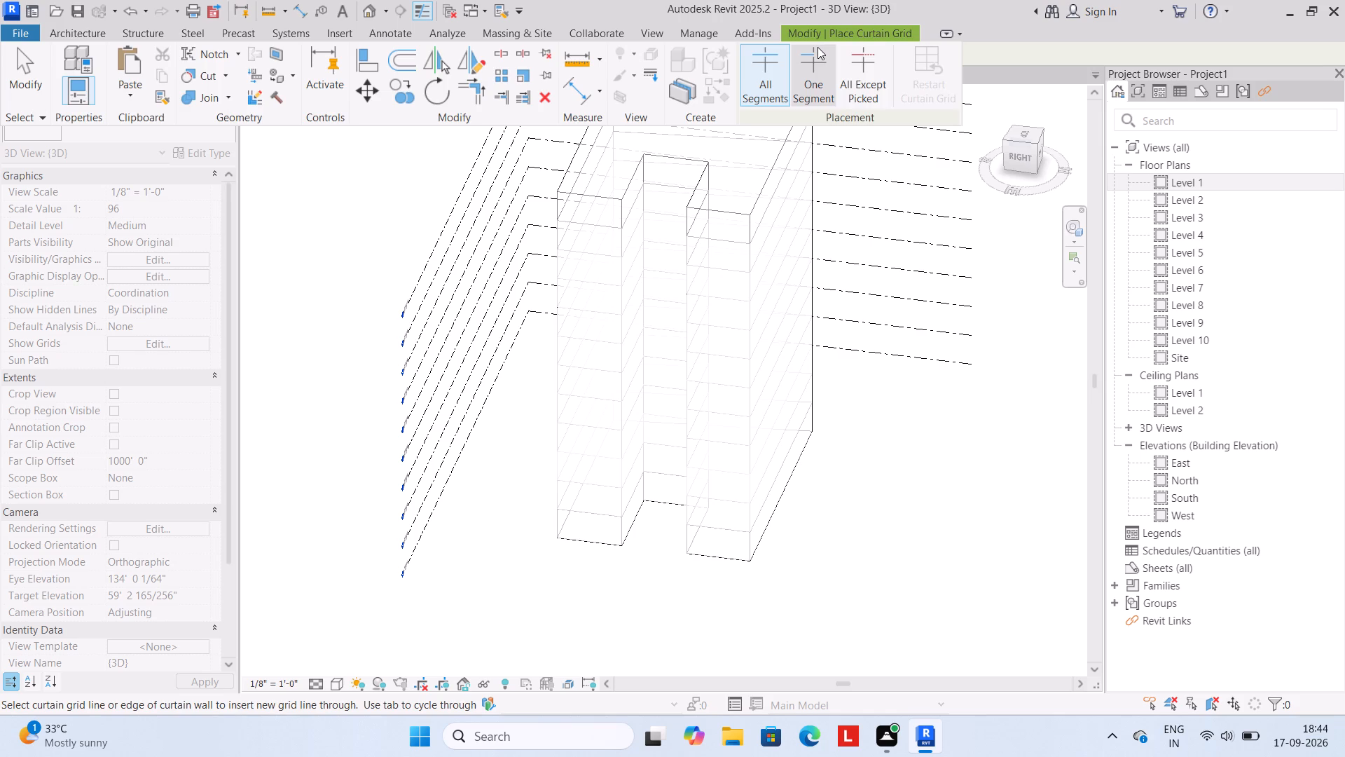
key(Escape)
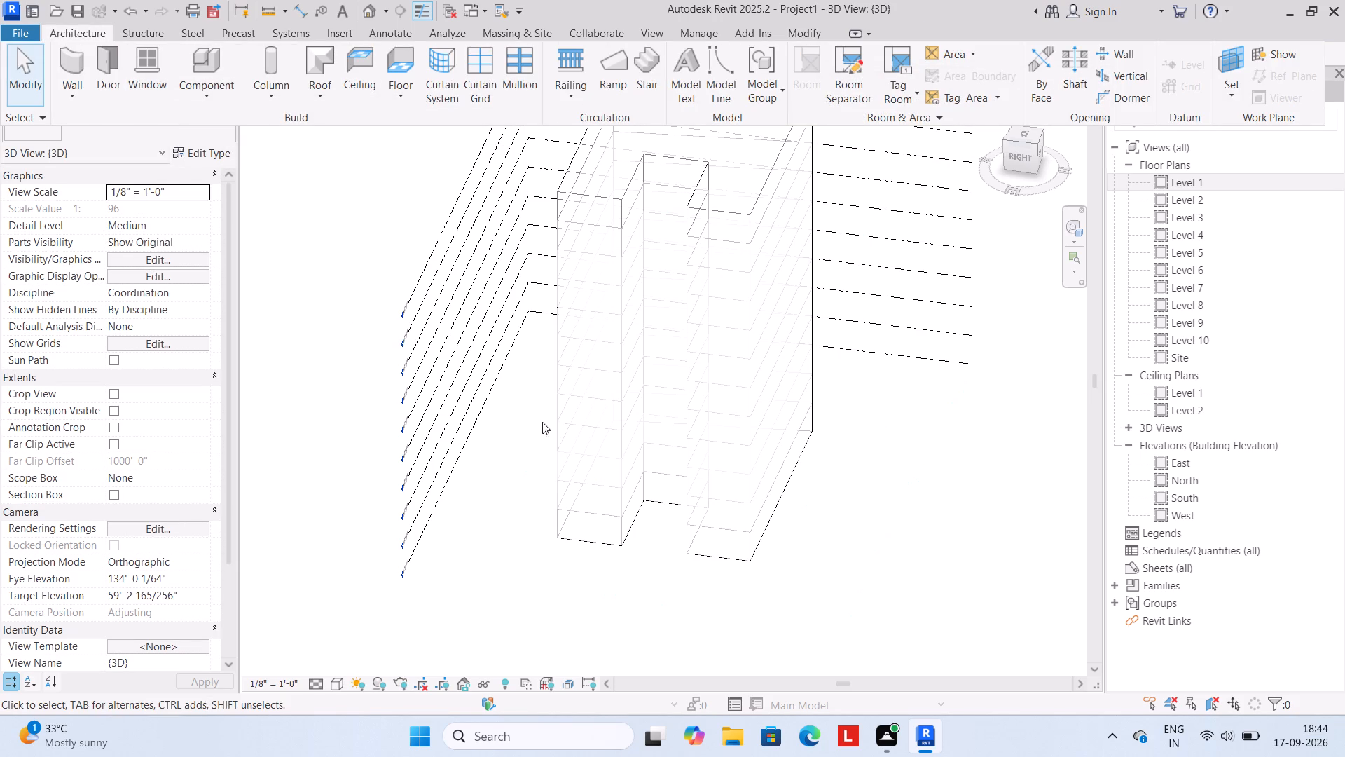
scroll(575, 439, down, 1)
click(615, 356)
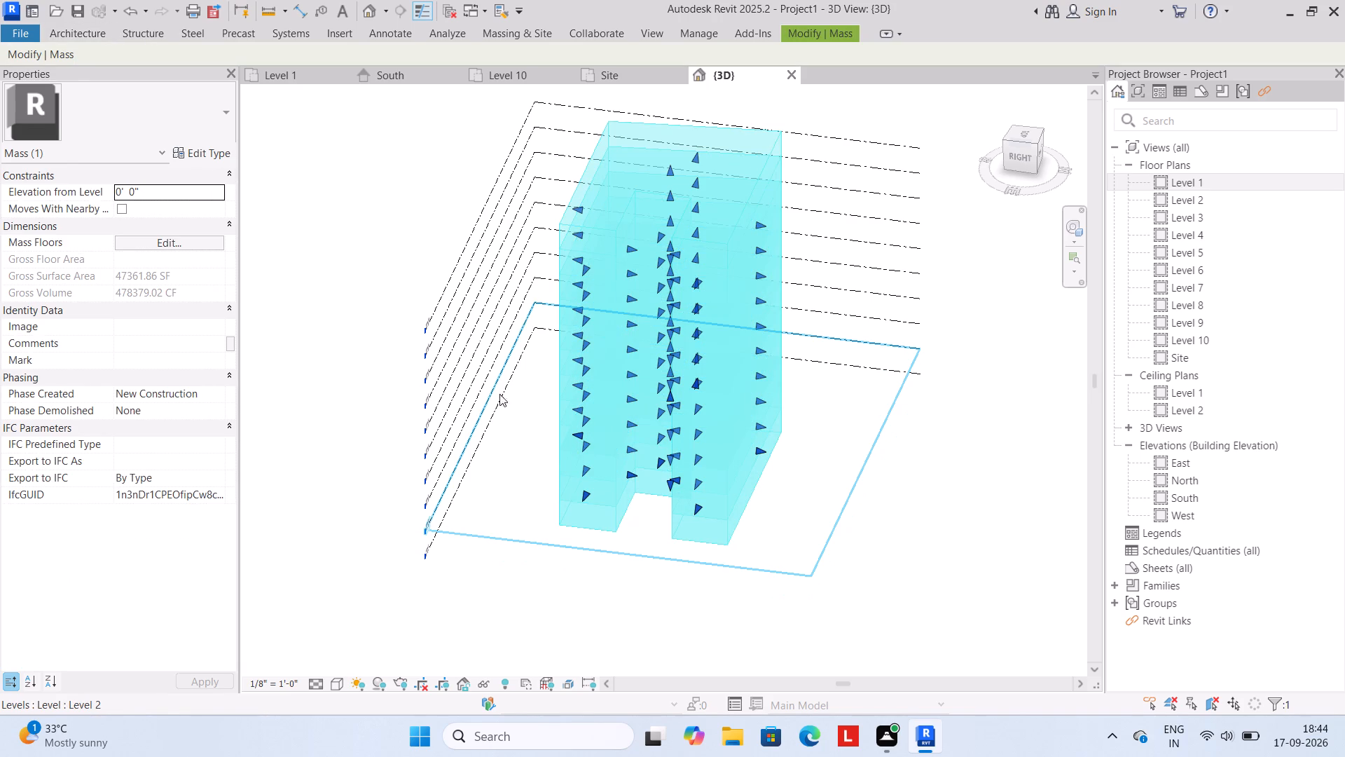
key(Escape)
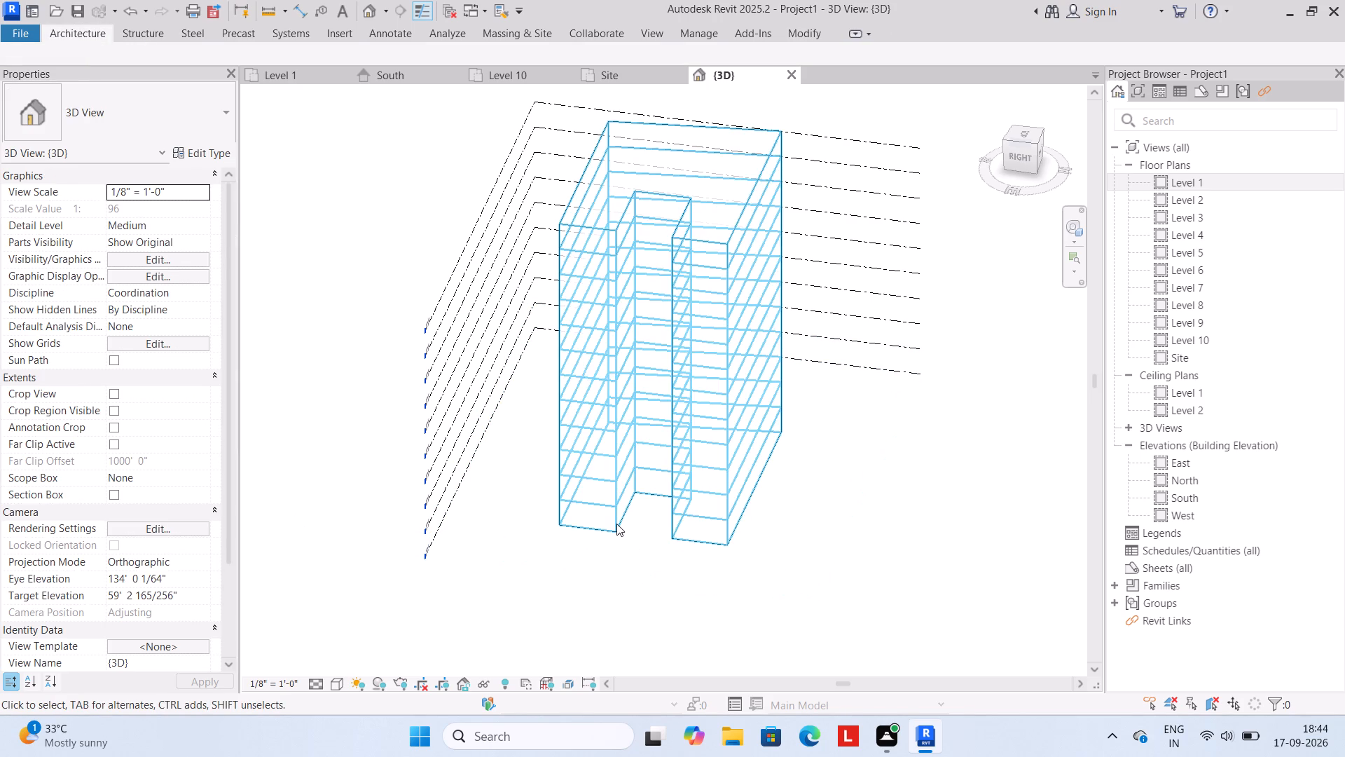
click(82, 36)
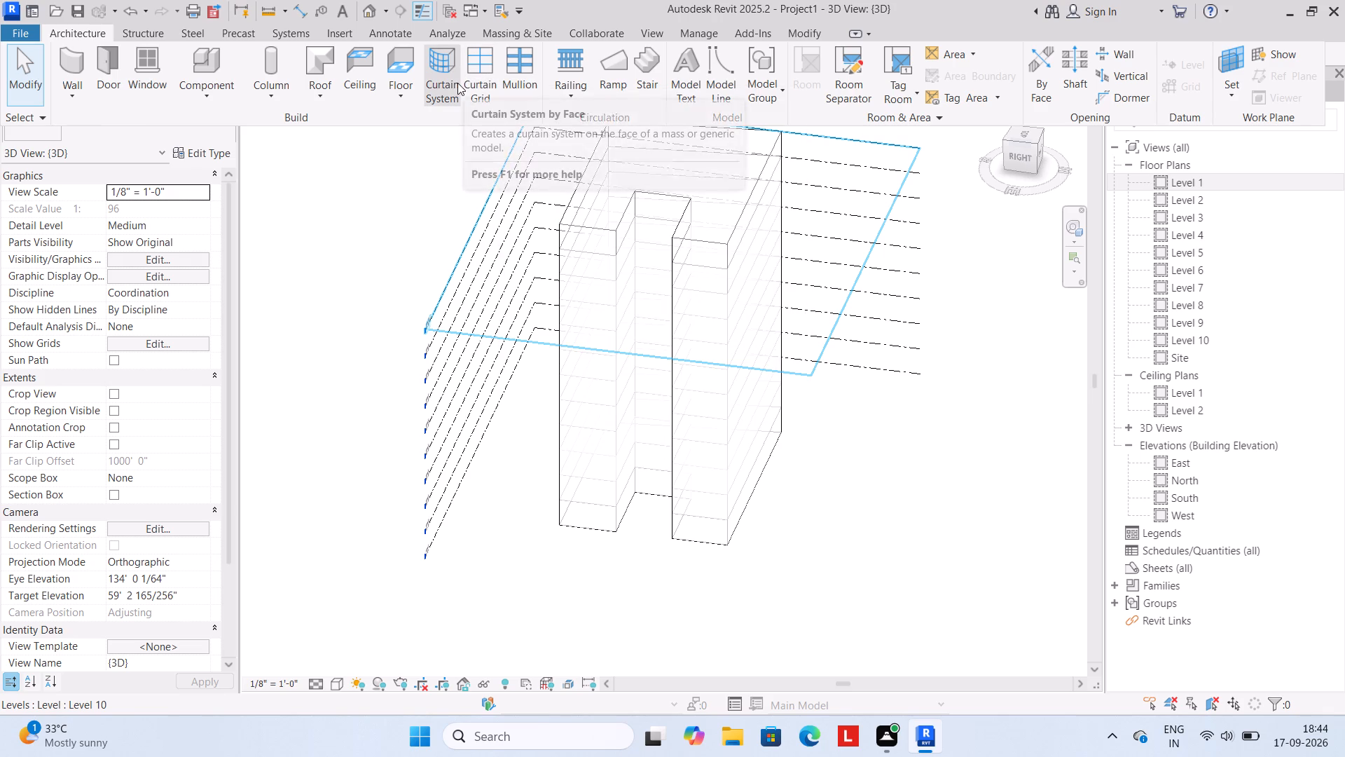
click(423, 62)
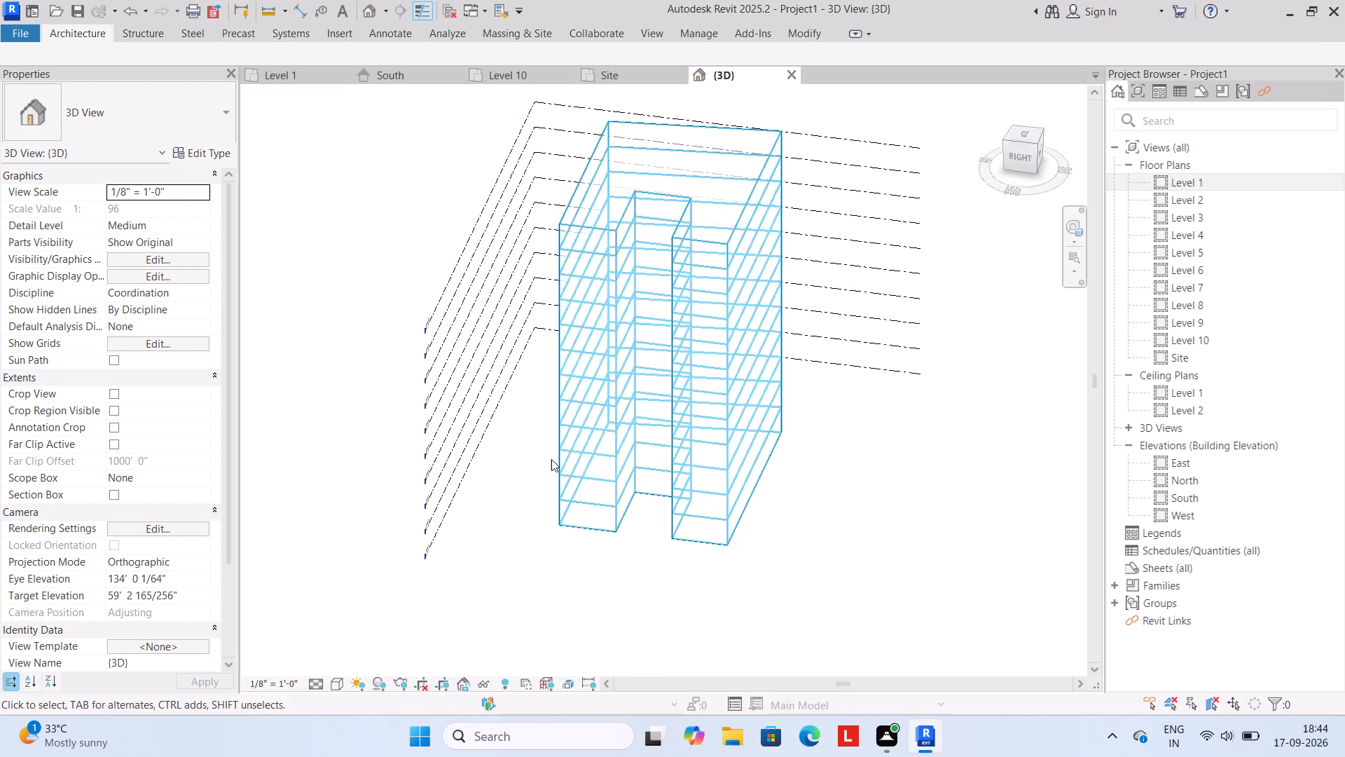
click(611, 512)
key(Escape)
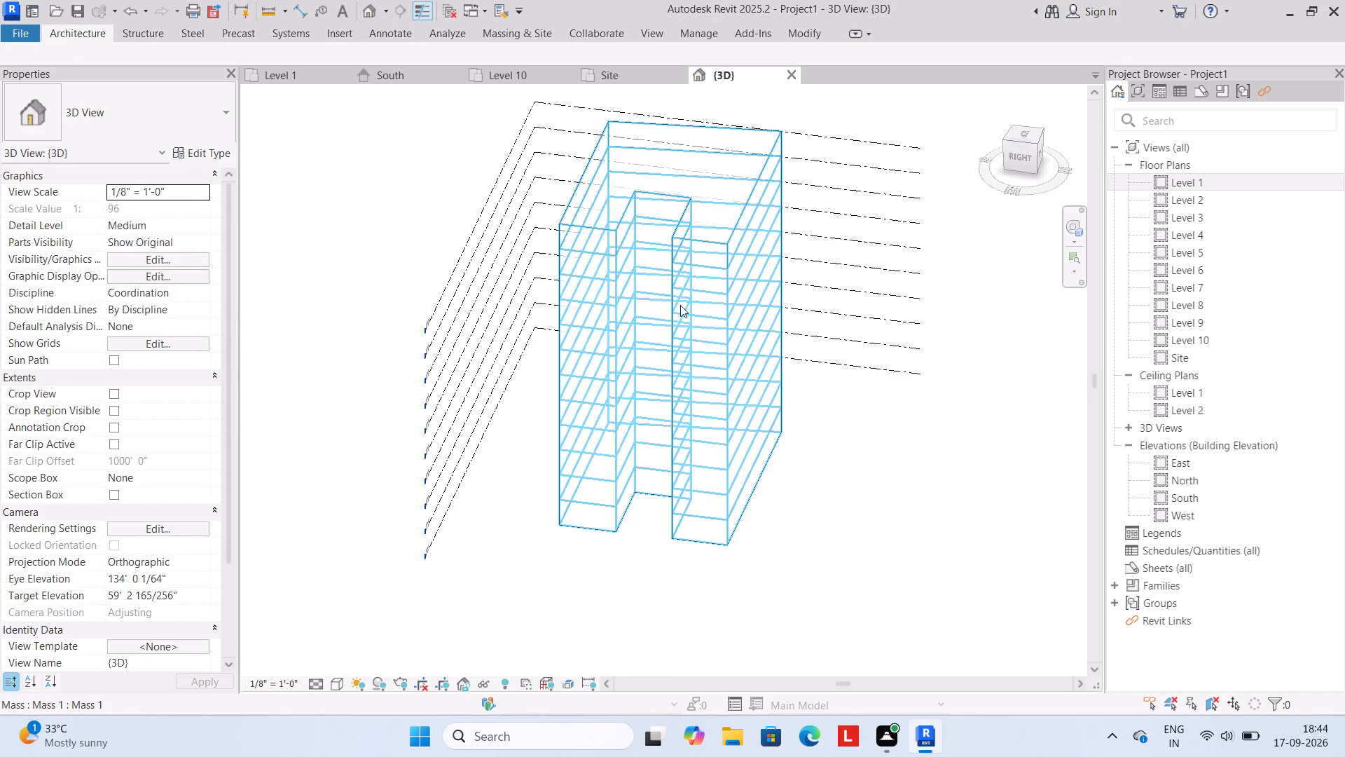
Start Curtain System by Face with the 5' x 10' type and try to create the system.
click(74, 30)
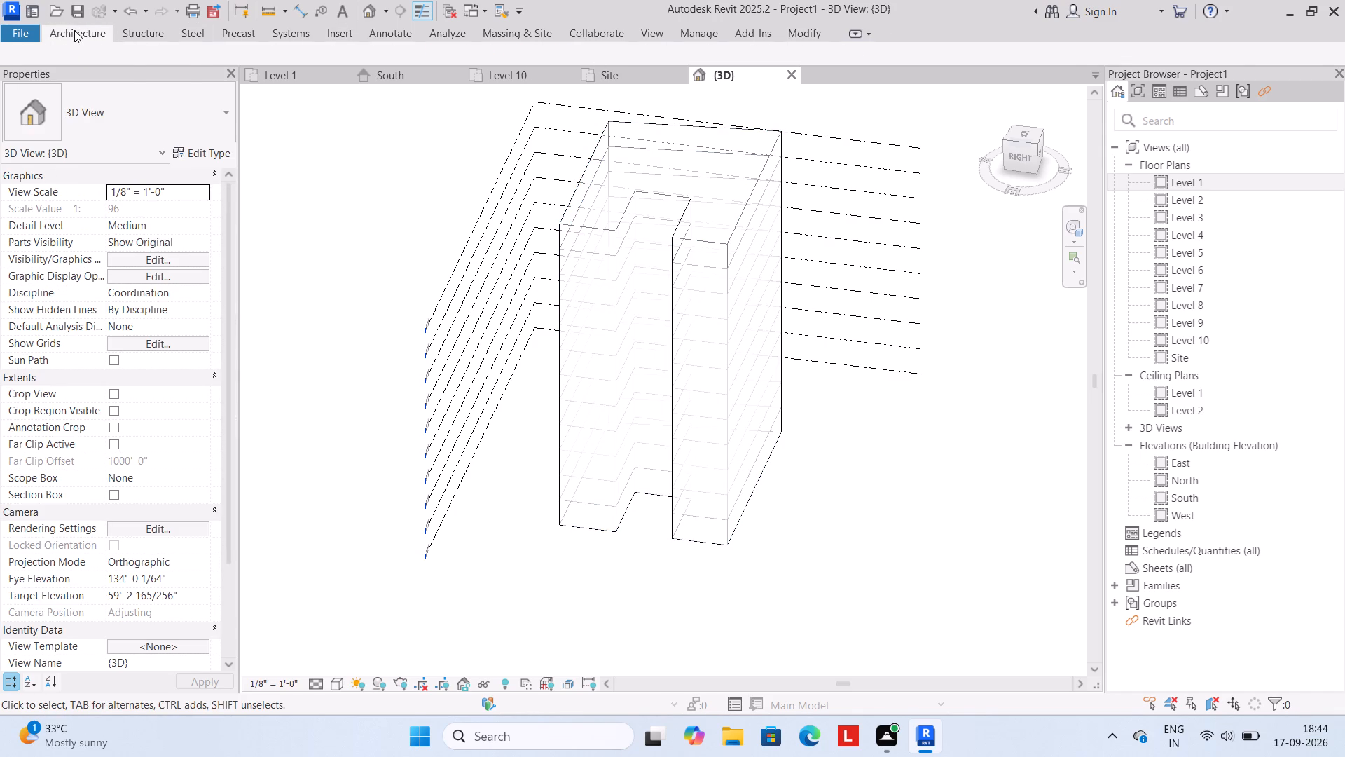
click(439, 71)
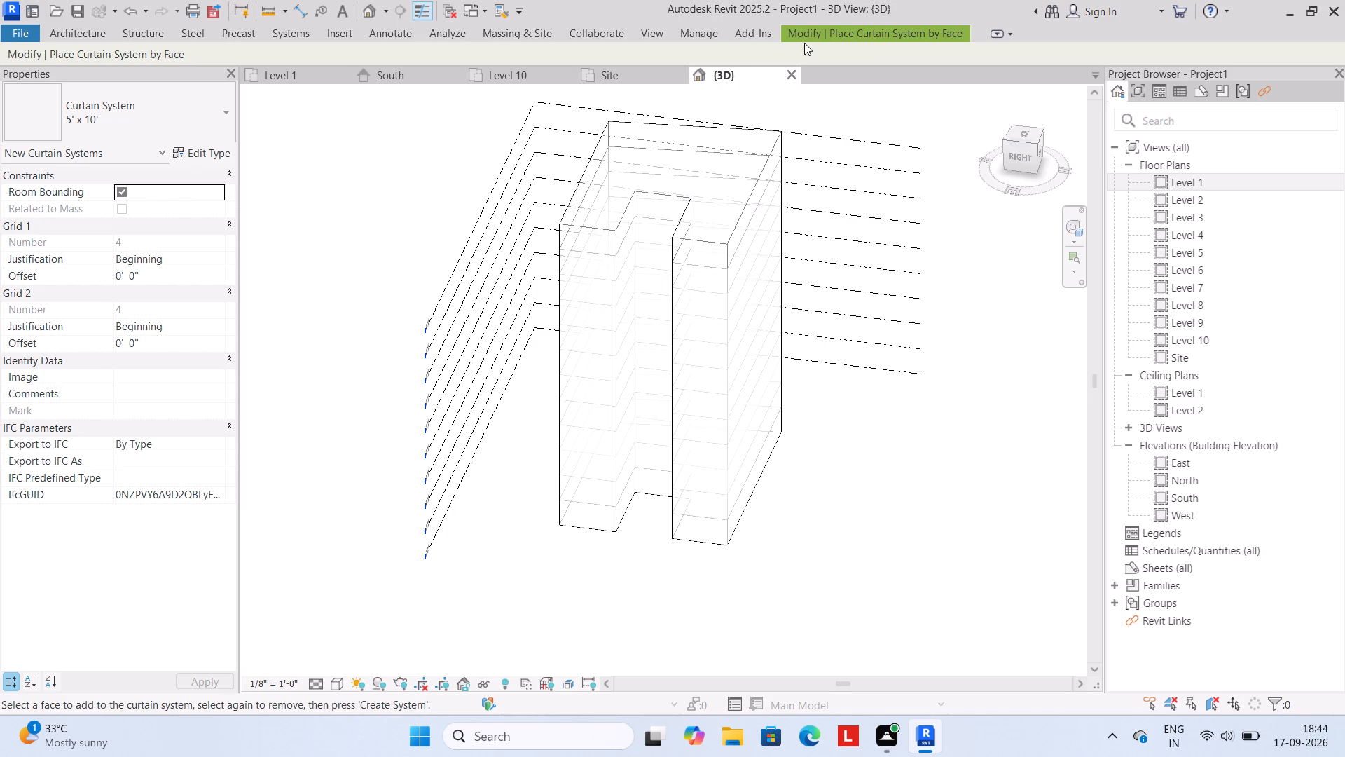
click(853, 28)
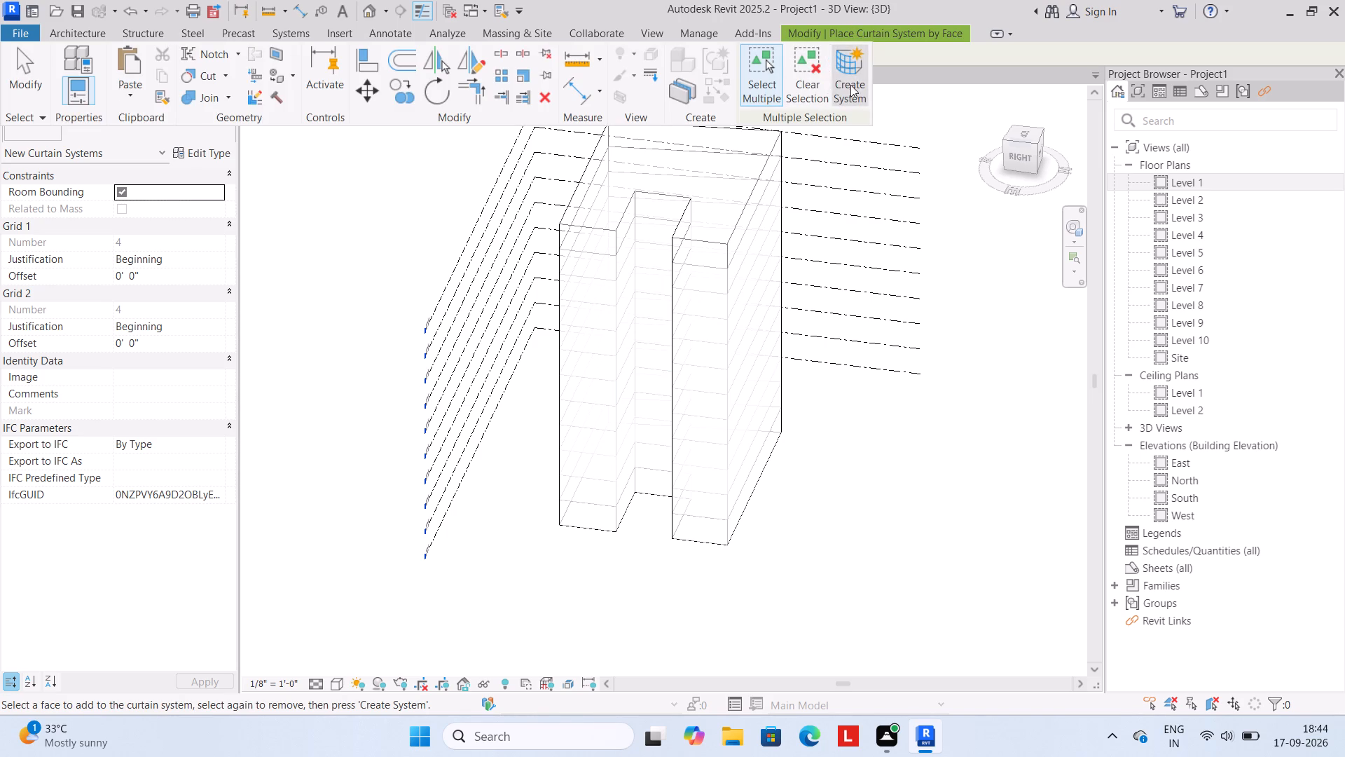
click(853, 82)
click(847, 71)
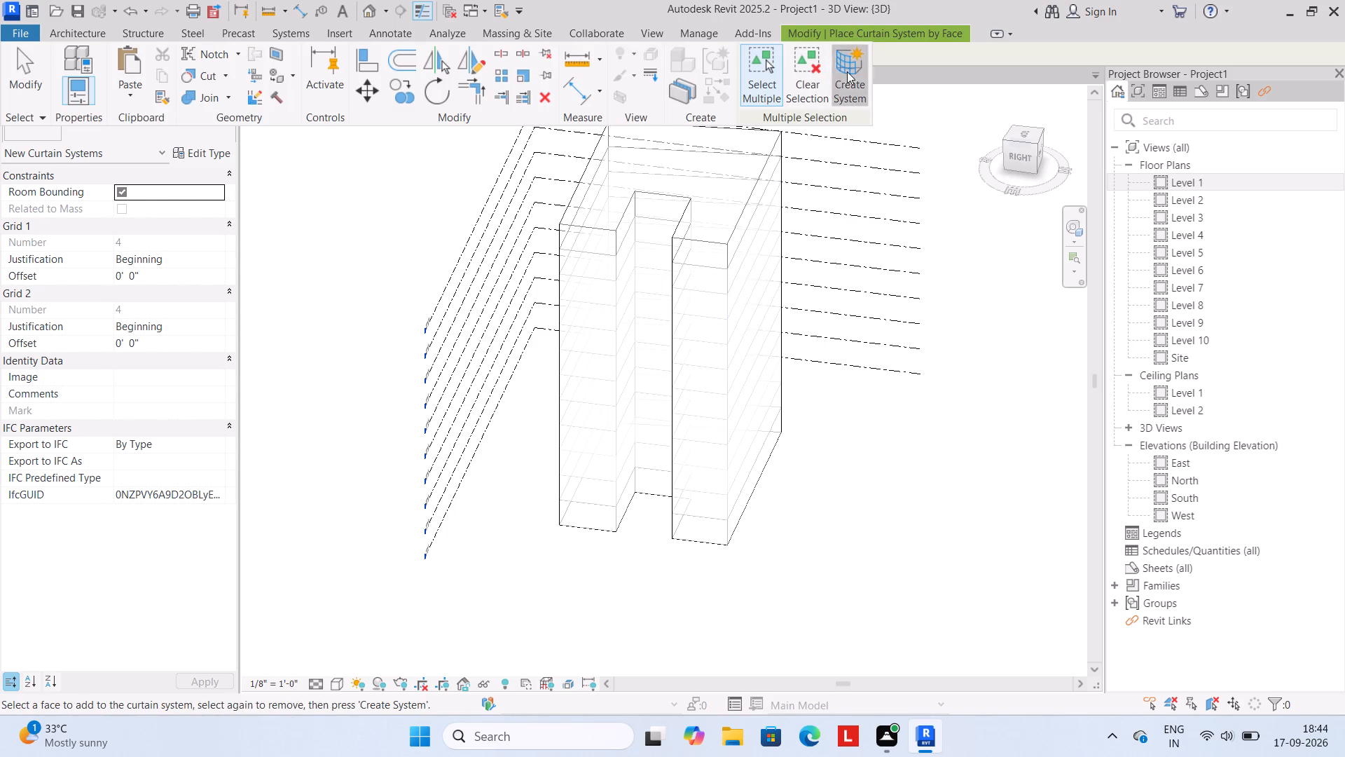
double_click(853, 74)
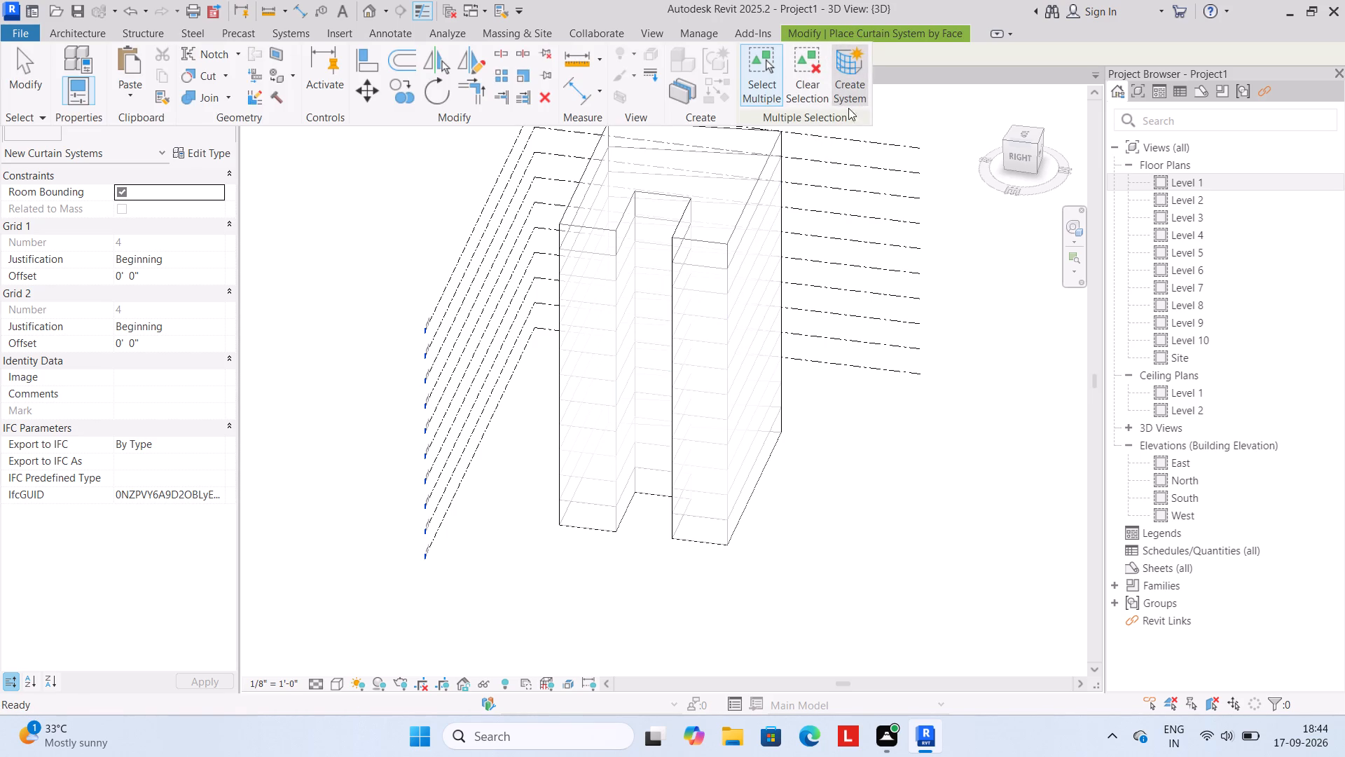
double_click(850, 82)
triple_click(852, 84)
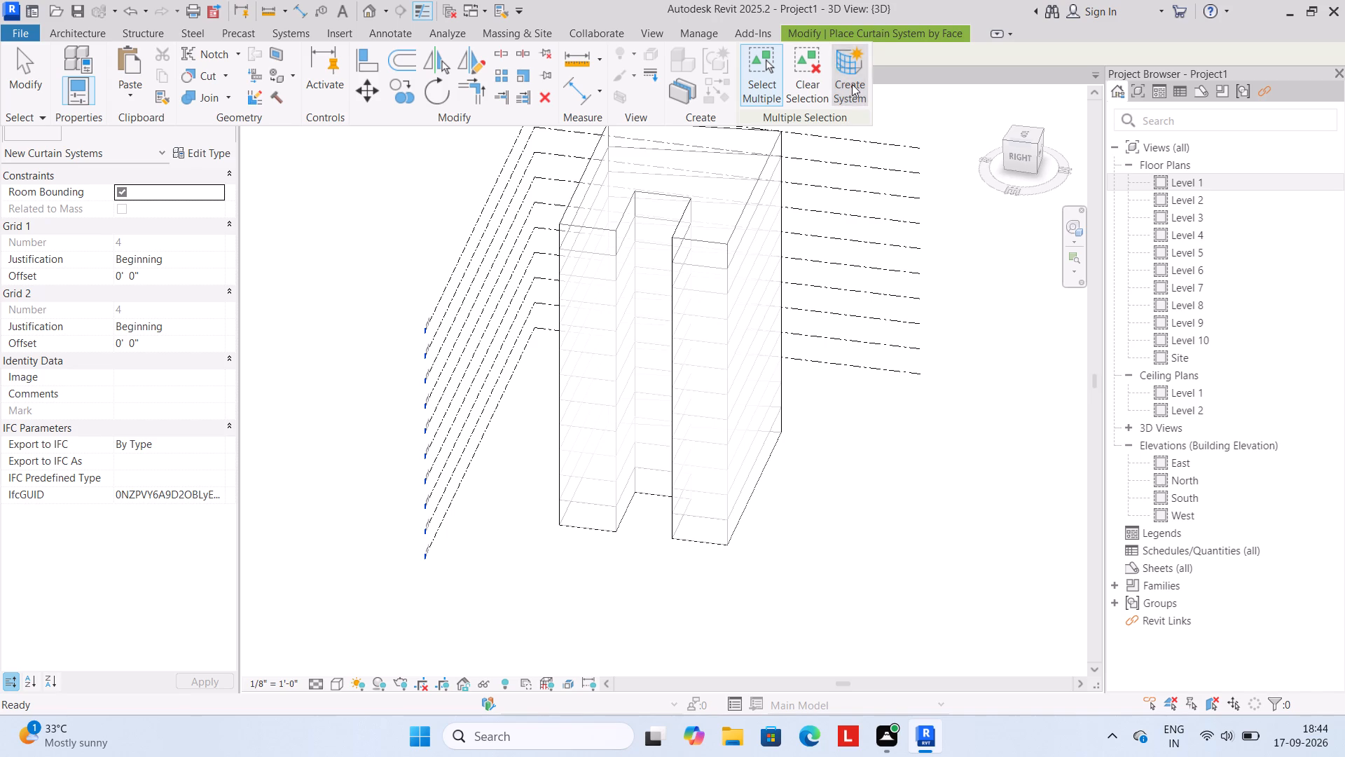
right_click(852, 84)
click(852, 84)
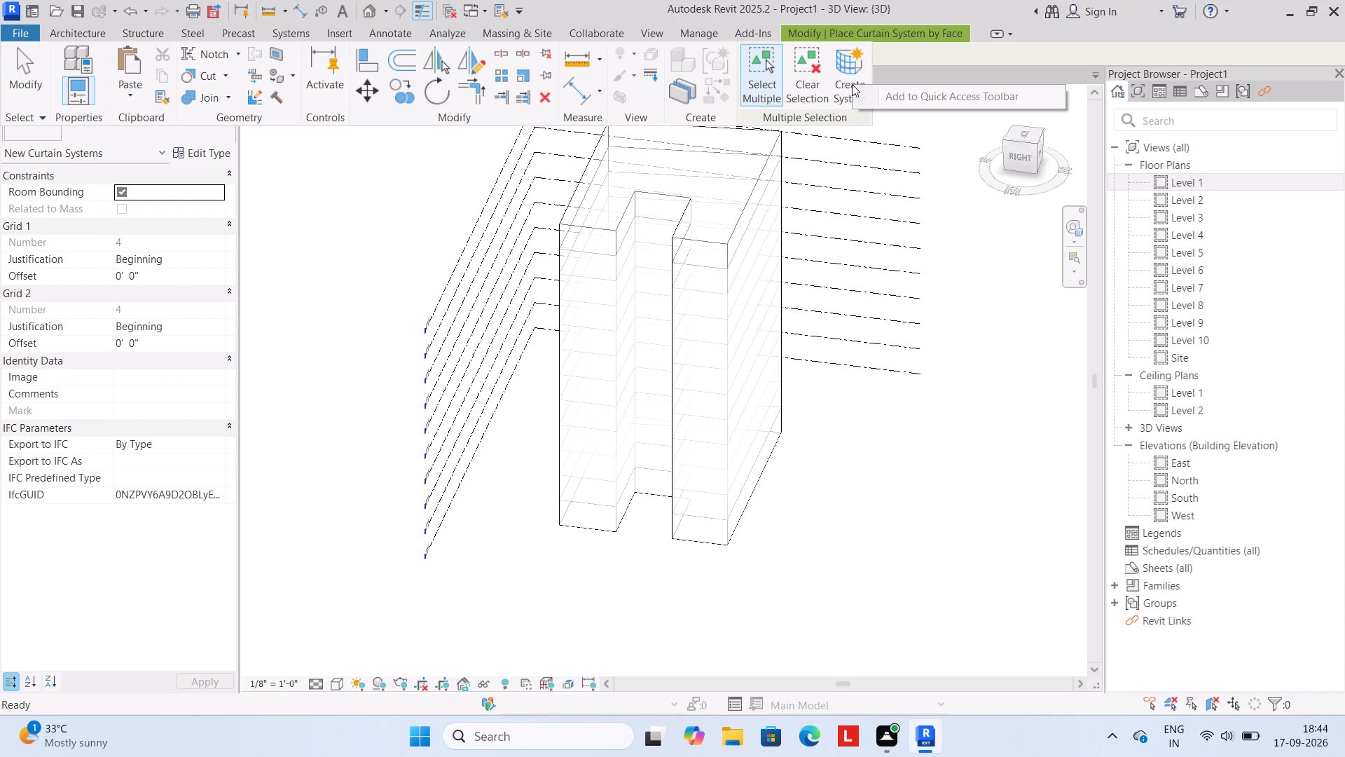
triple_click(832, 79)
double_click(832, 79)
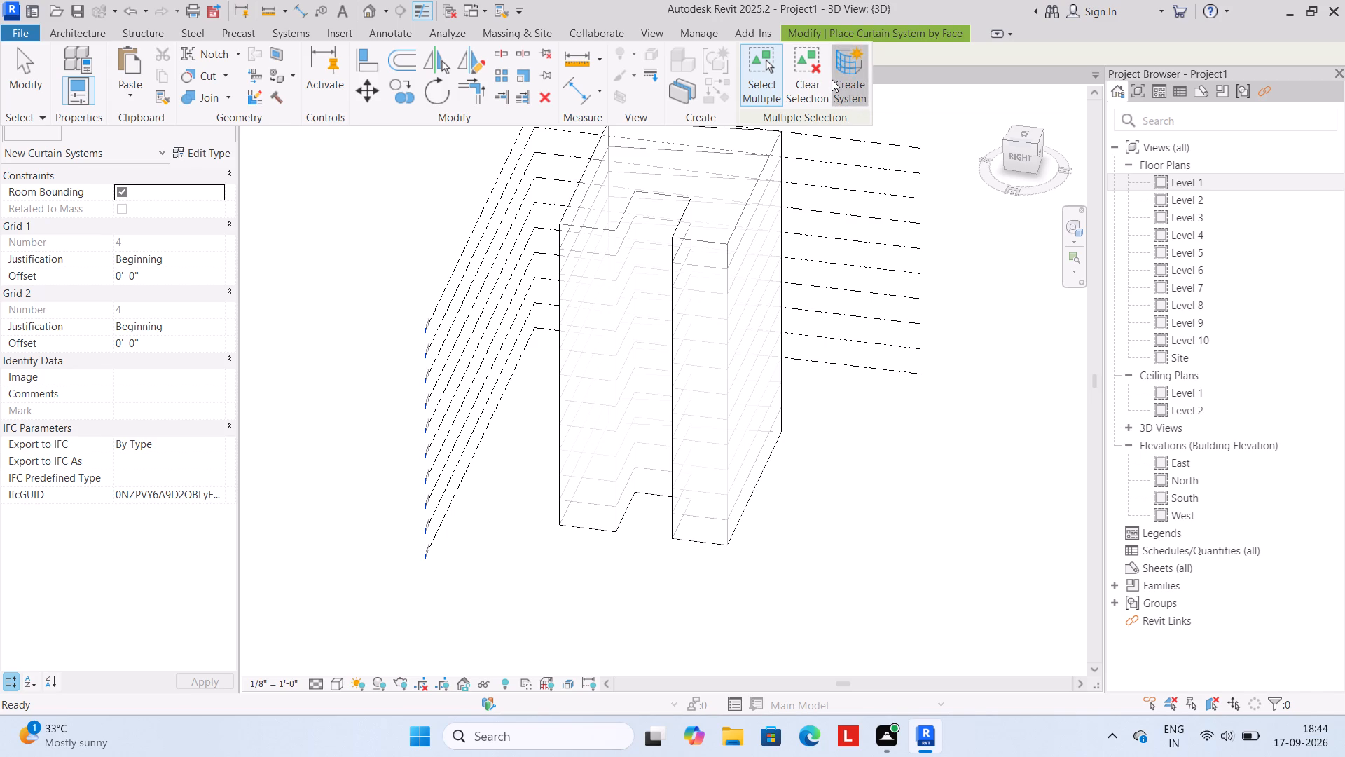
double_click(856, 86)
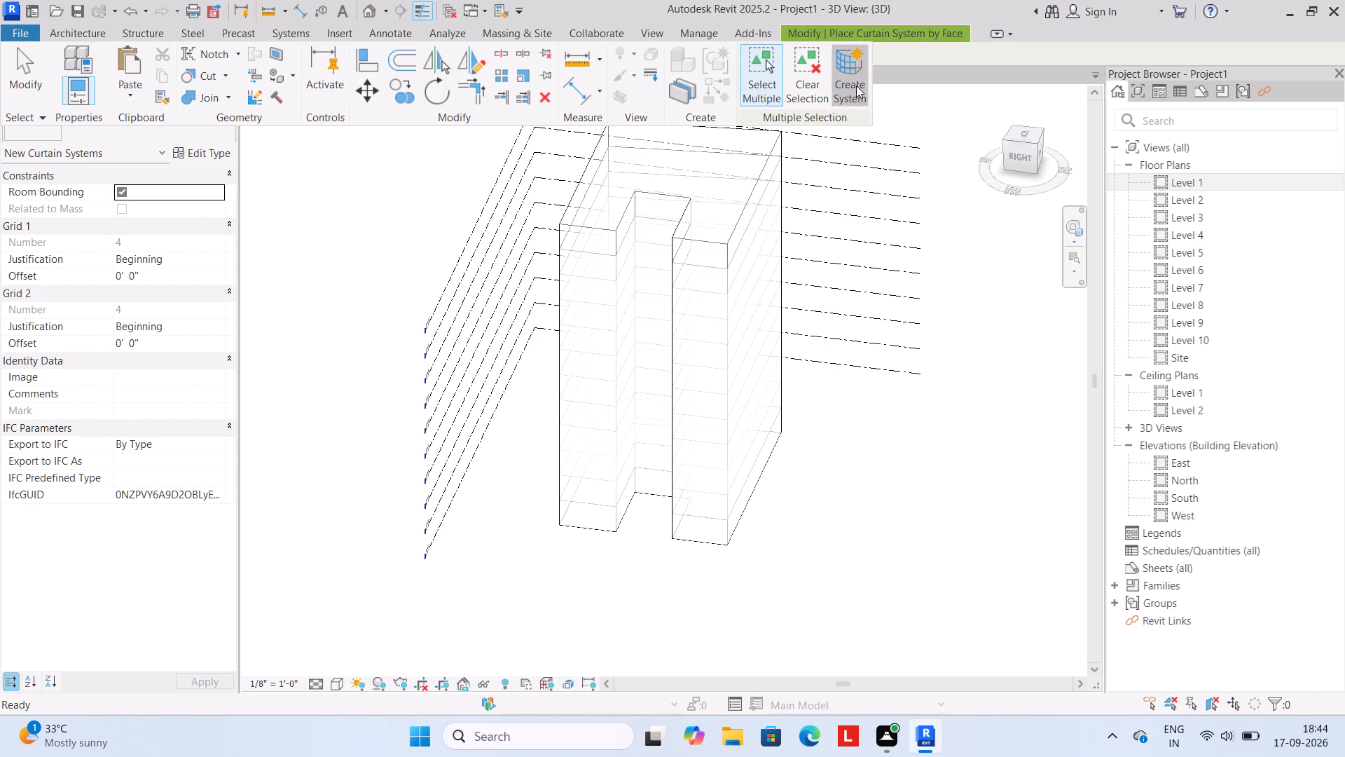
click(856, 86)
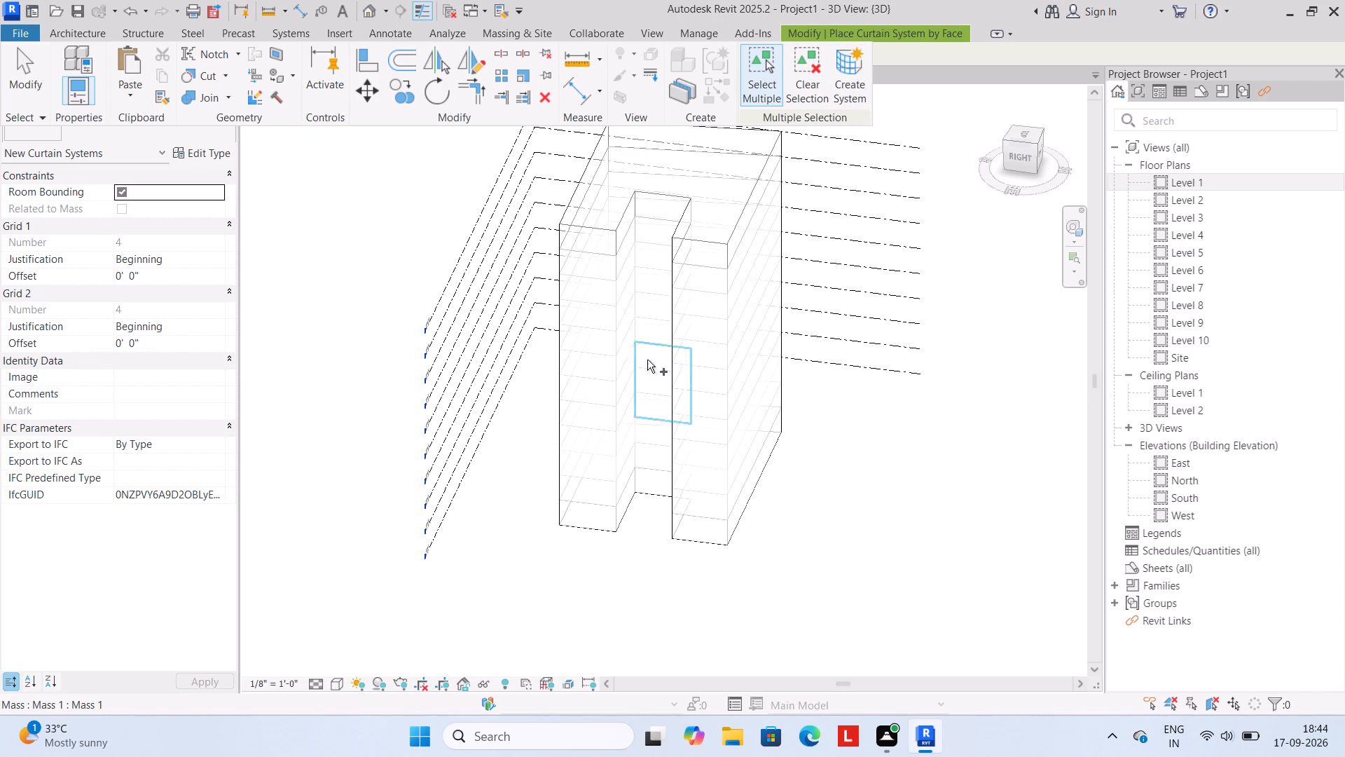
Add the lowest end faces of both notch wings and the lowest face of the adjoining long side to the curtain system selection.
click(609, 519)
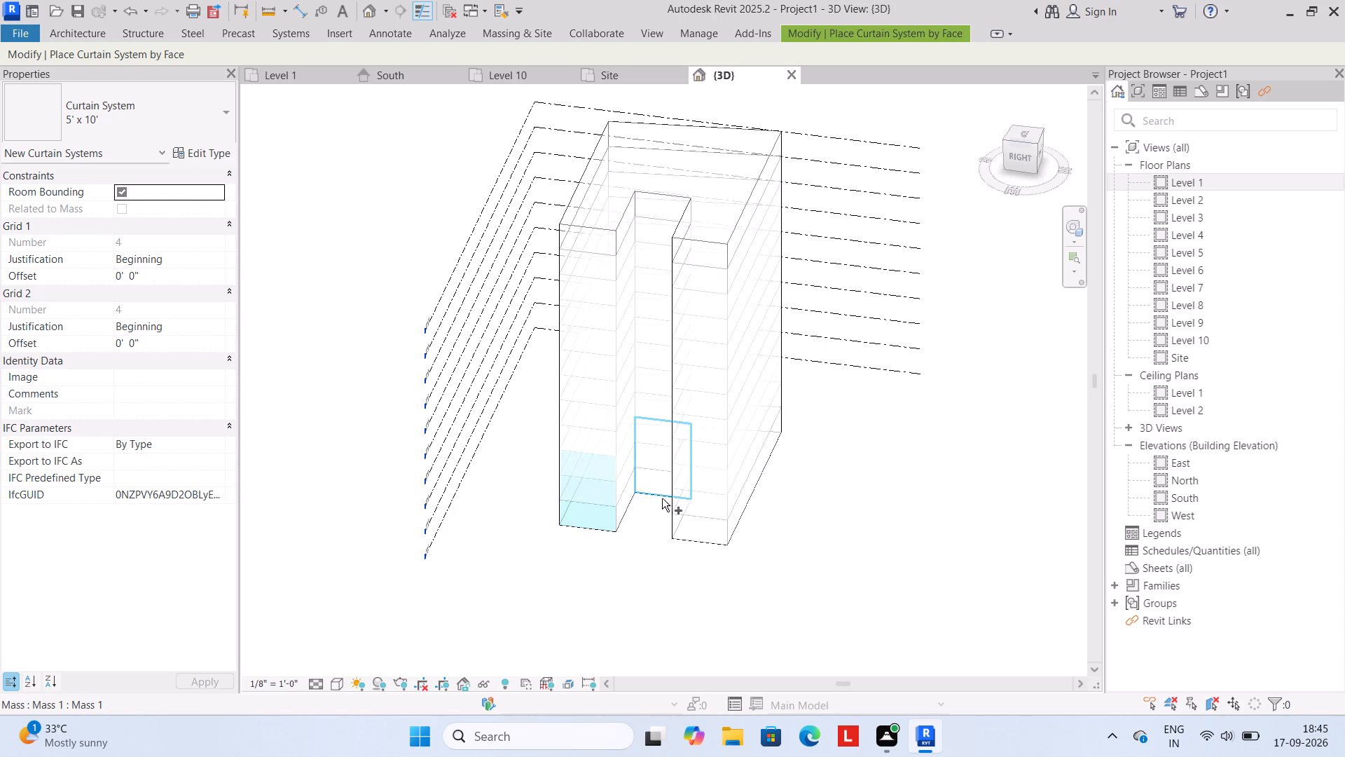
ctrl+scroll(670, 475, up, 4)
scroll(661, 472, up, 9)
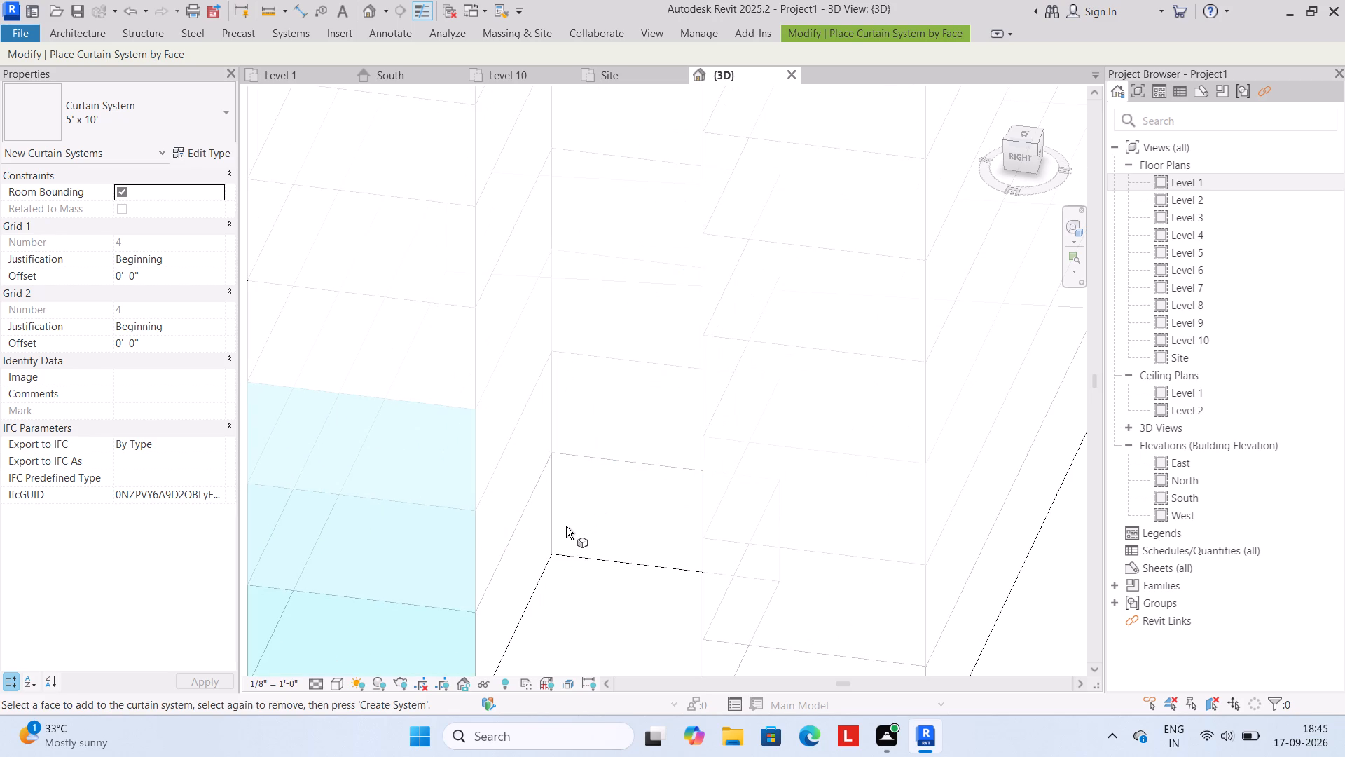
scroll(566, 530, down, 6)
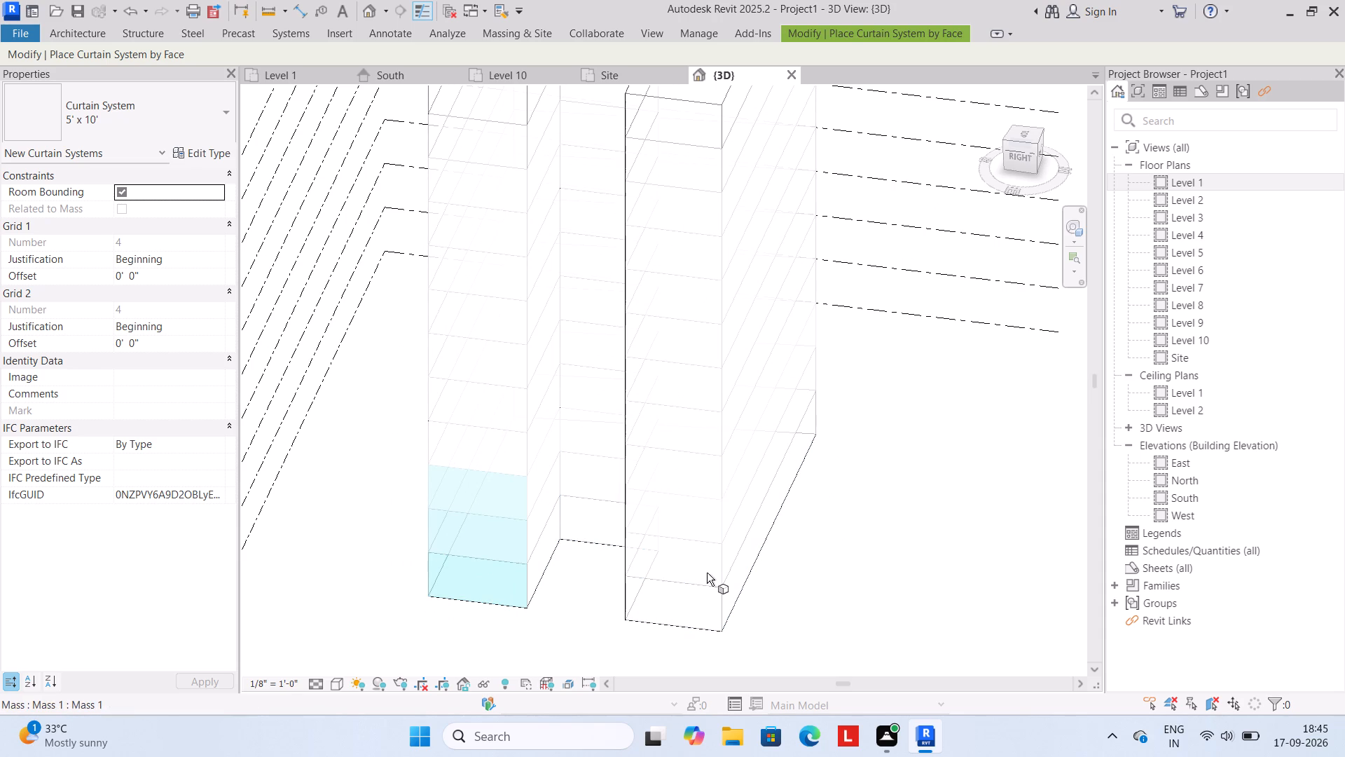
ctrl+click(715, 606)
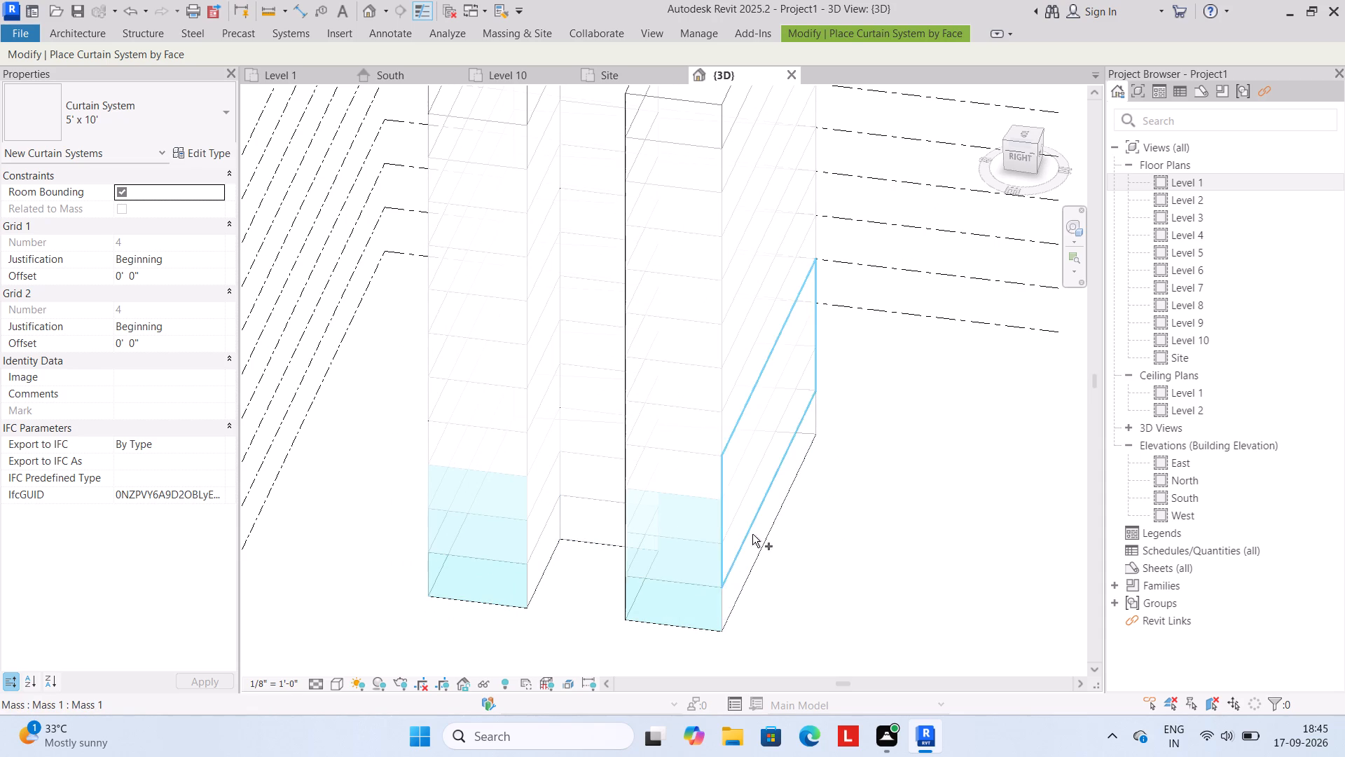
ctrl+click(818, 411)
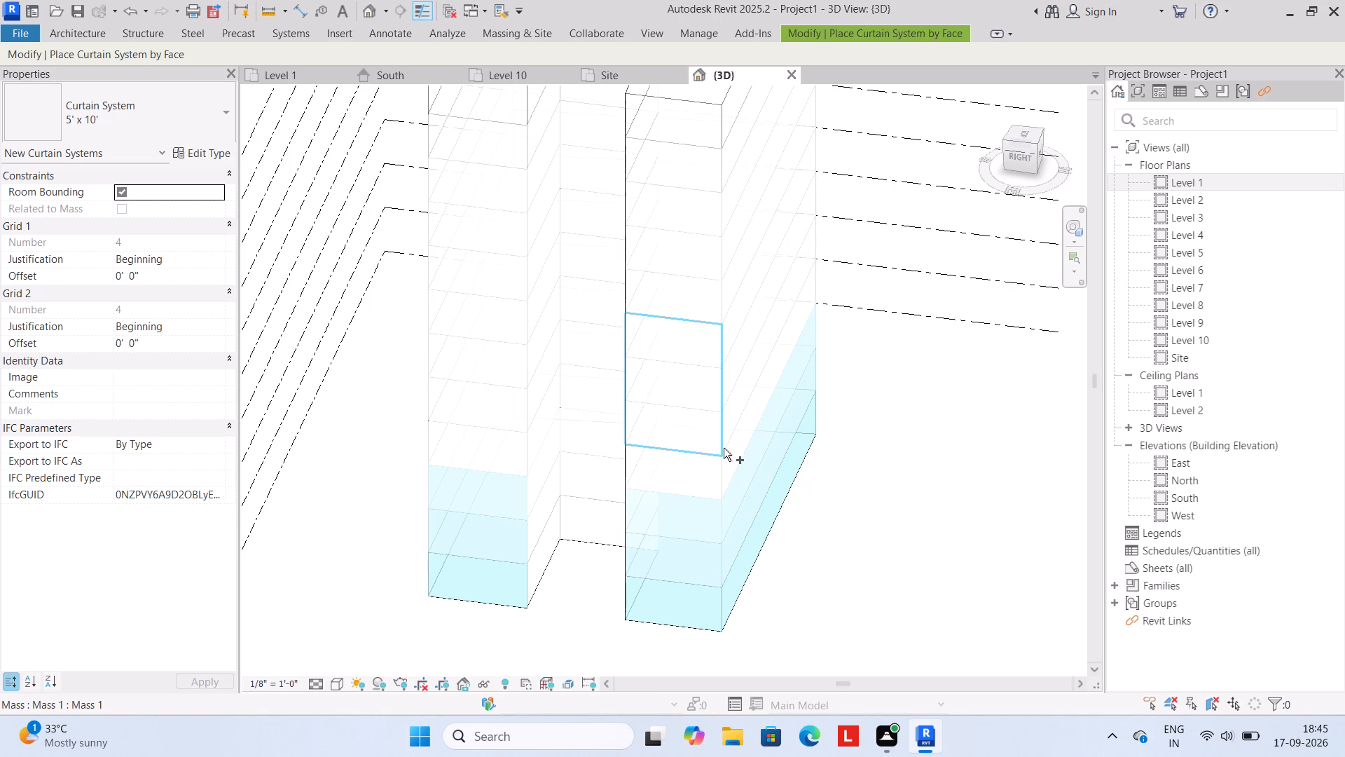
Add the second-tier faces of the long side and of both wing ends to the curtain system selection.
ctrl+click(724, 466)
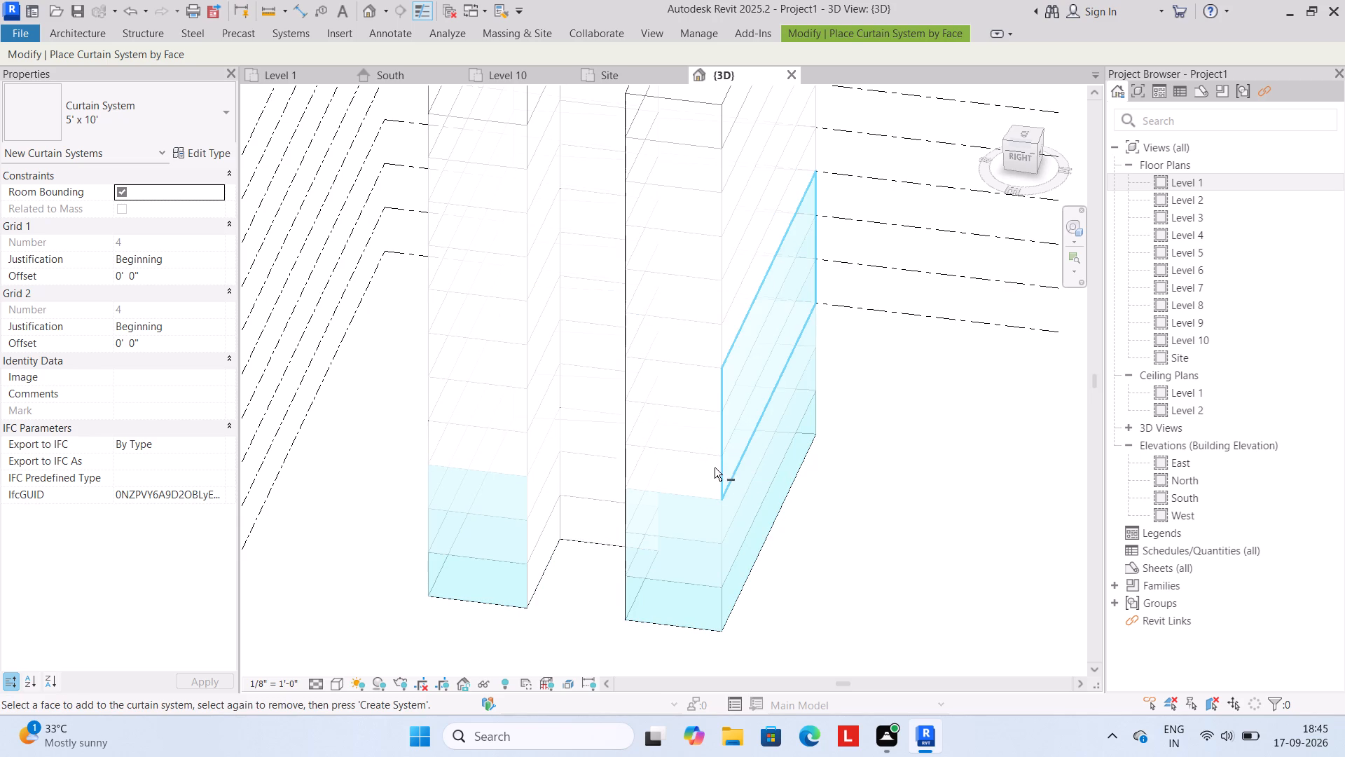
ctrl+click(628, 451)
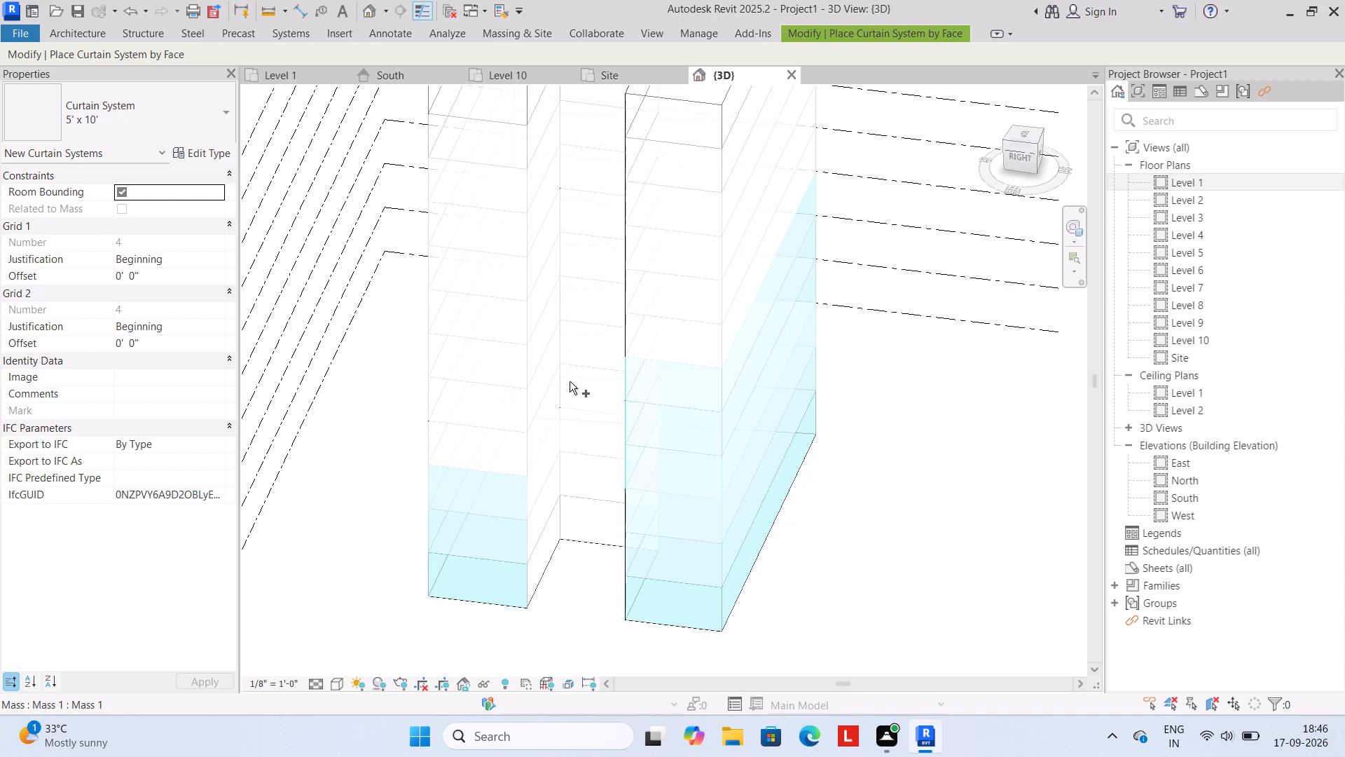
ctrl+click(521, 458)
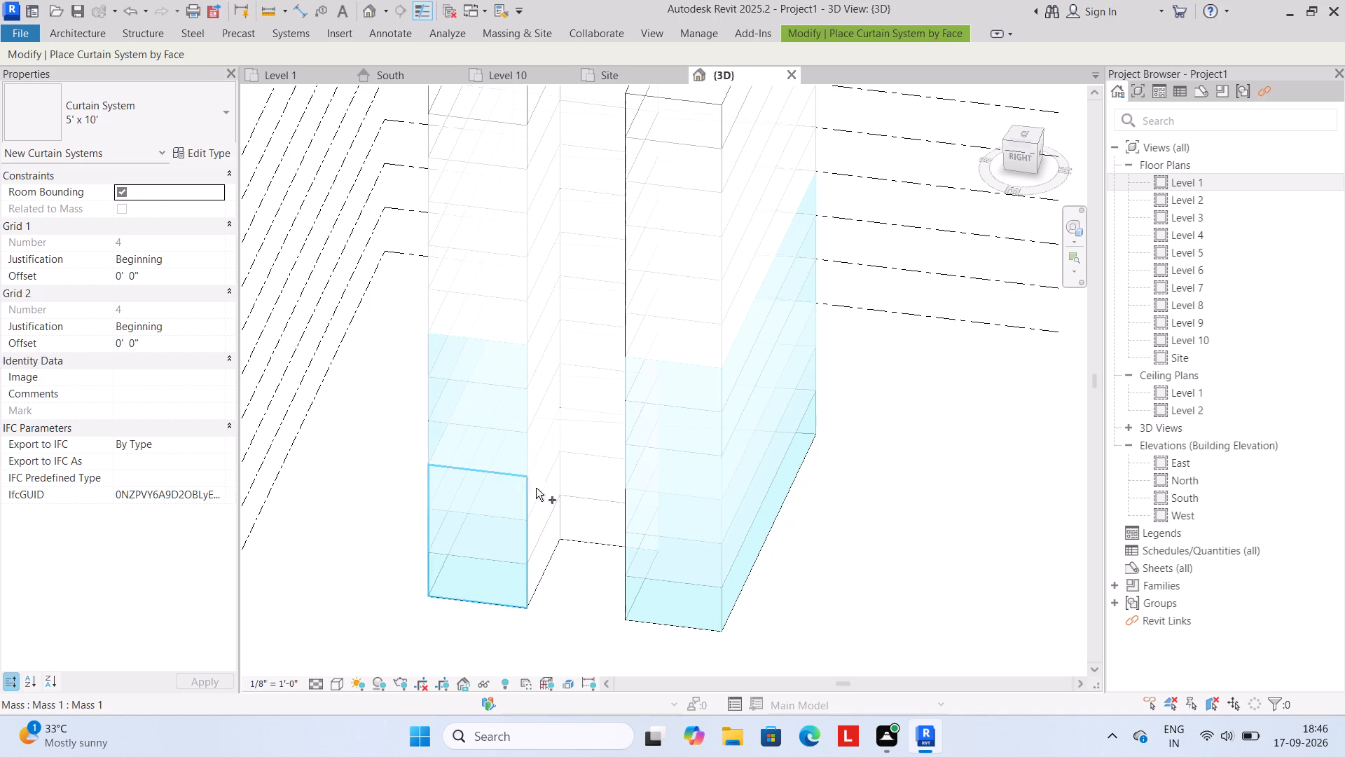
Add the notch's lowest side face and its lowest inner back face to the curtain system selection.
ctrl+click(544, 569)
ctrl+click(581, 543)
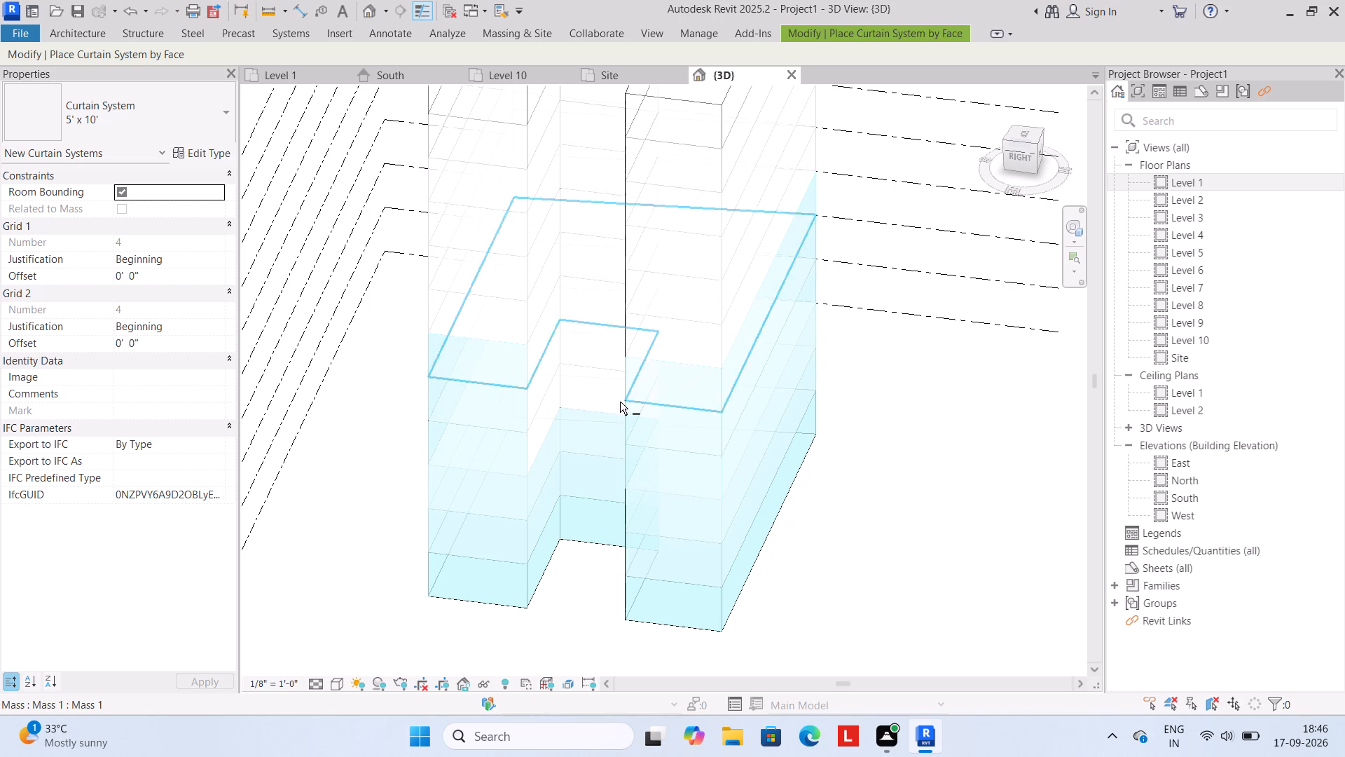
Remove the notch's lowest side face and its lowest inner back face from the curtain system selection.
scroll(492, 404, up, 9)
scroll(561, 413, down, 6)
scroll(600, 632, down, 3)
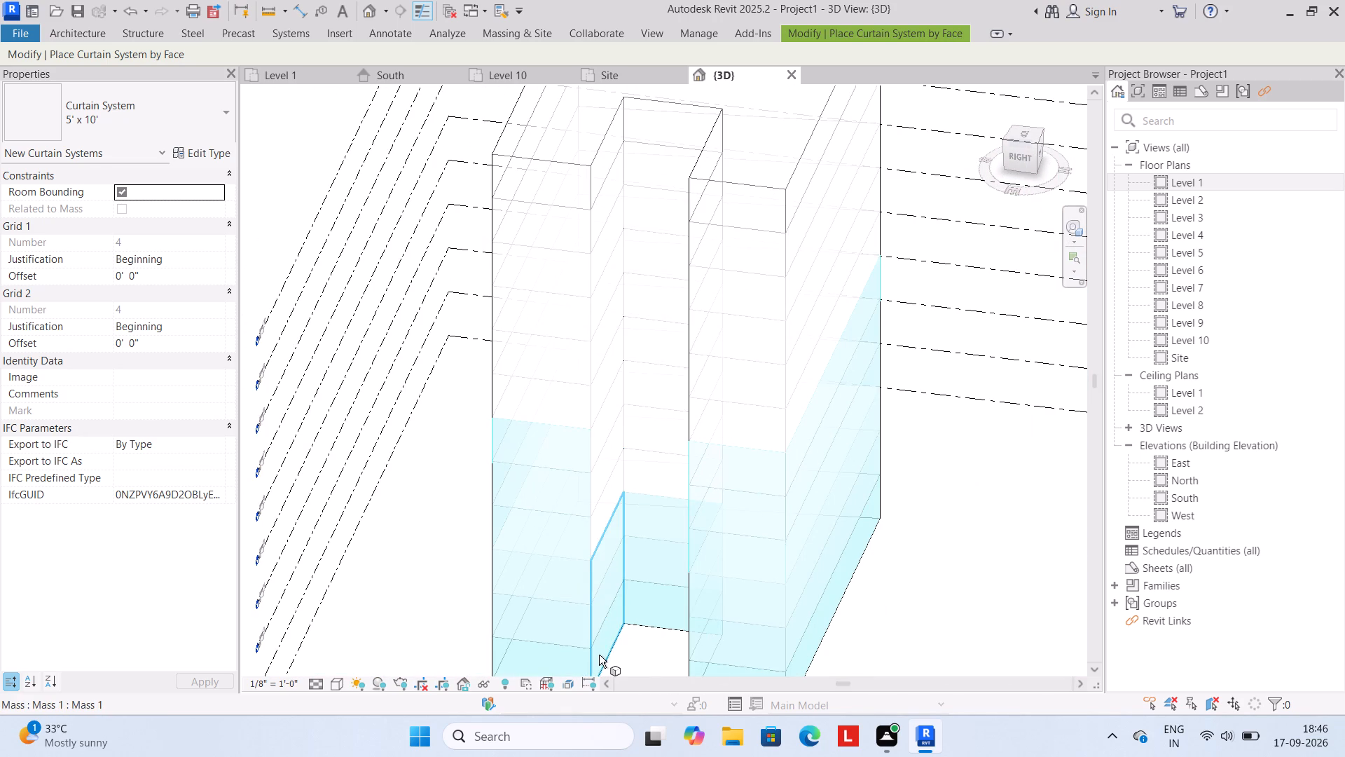
ctrl+click(596, 601)
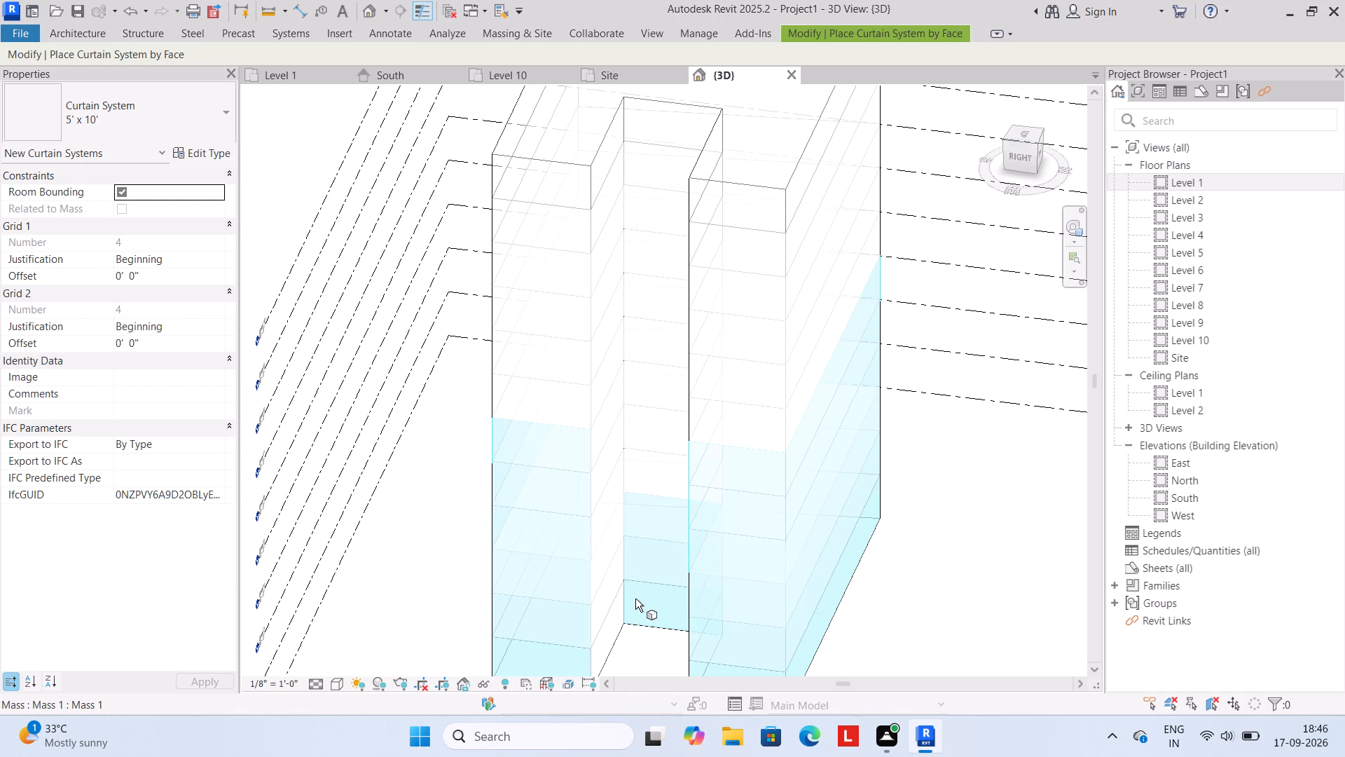
click(632, 625)
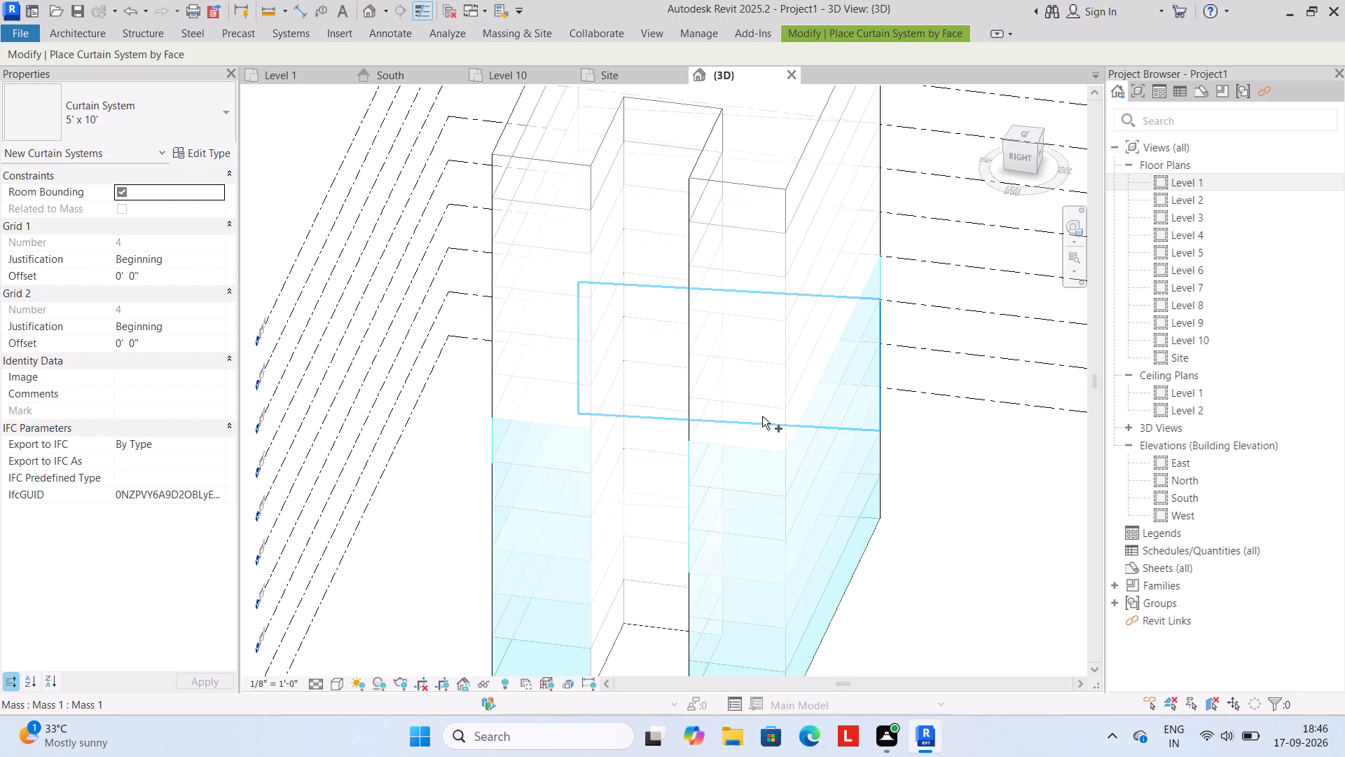
Add the two upper tiers of faces on both notch wing ends and the adjoining long side to the curtain system selection.
ctrl+click(780, 414)
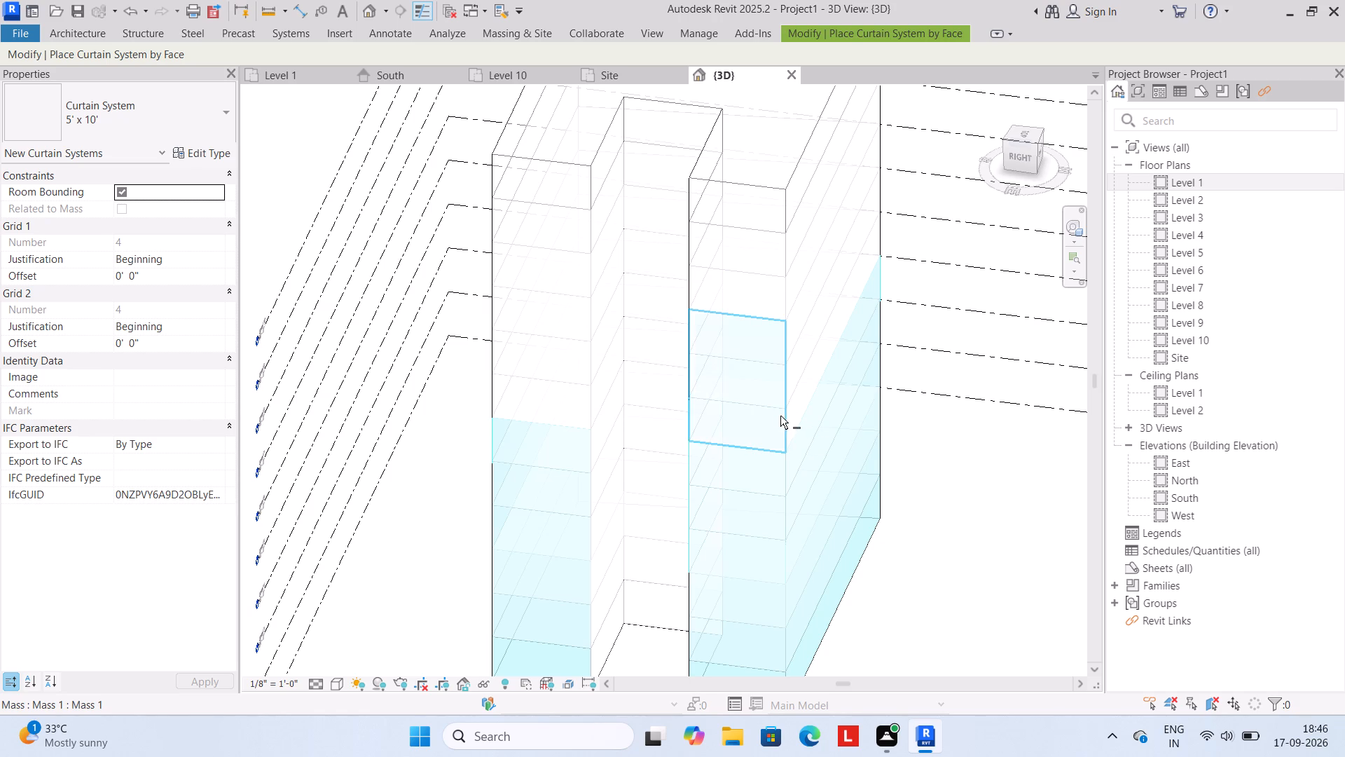
ctrl+click(877, 229)
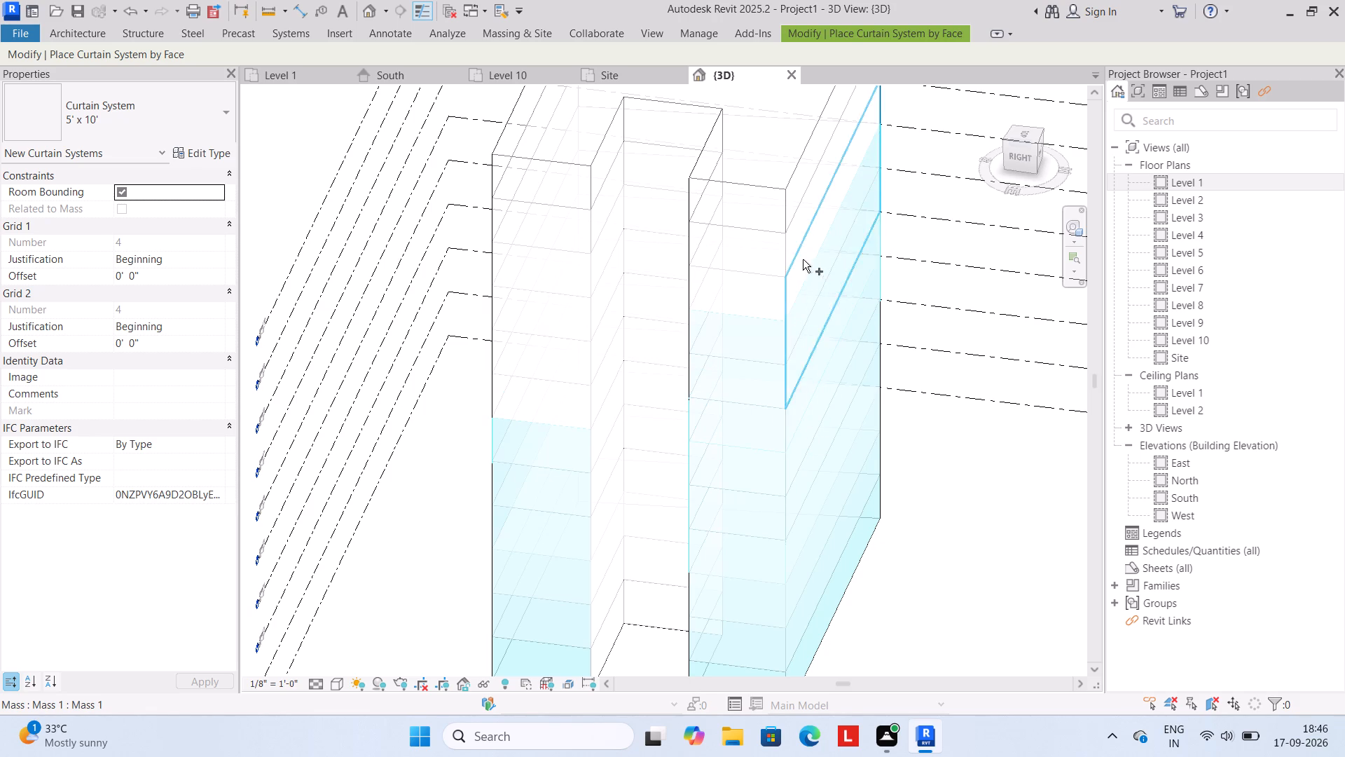
ctrl+click(782, 258)
ctrl+click(877, 106)
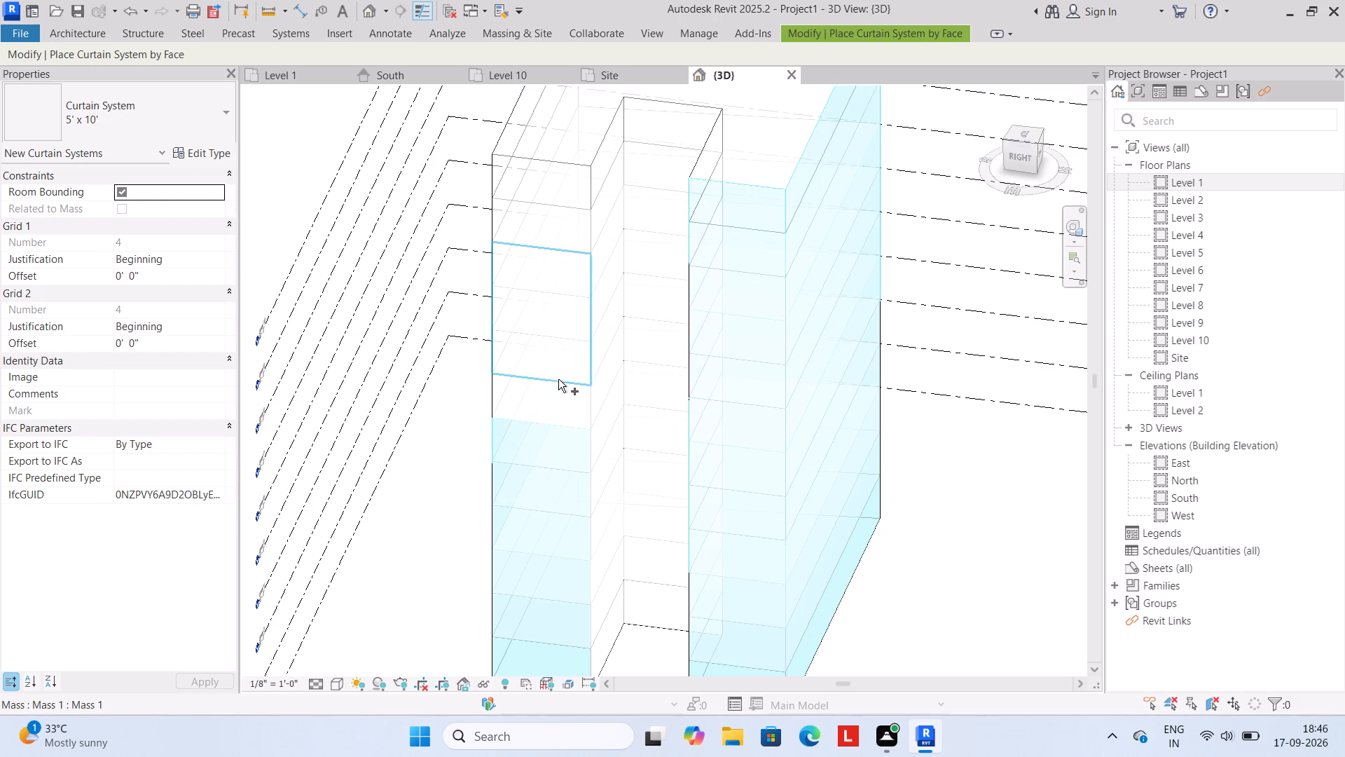
ctrl+click(497, 391)
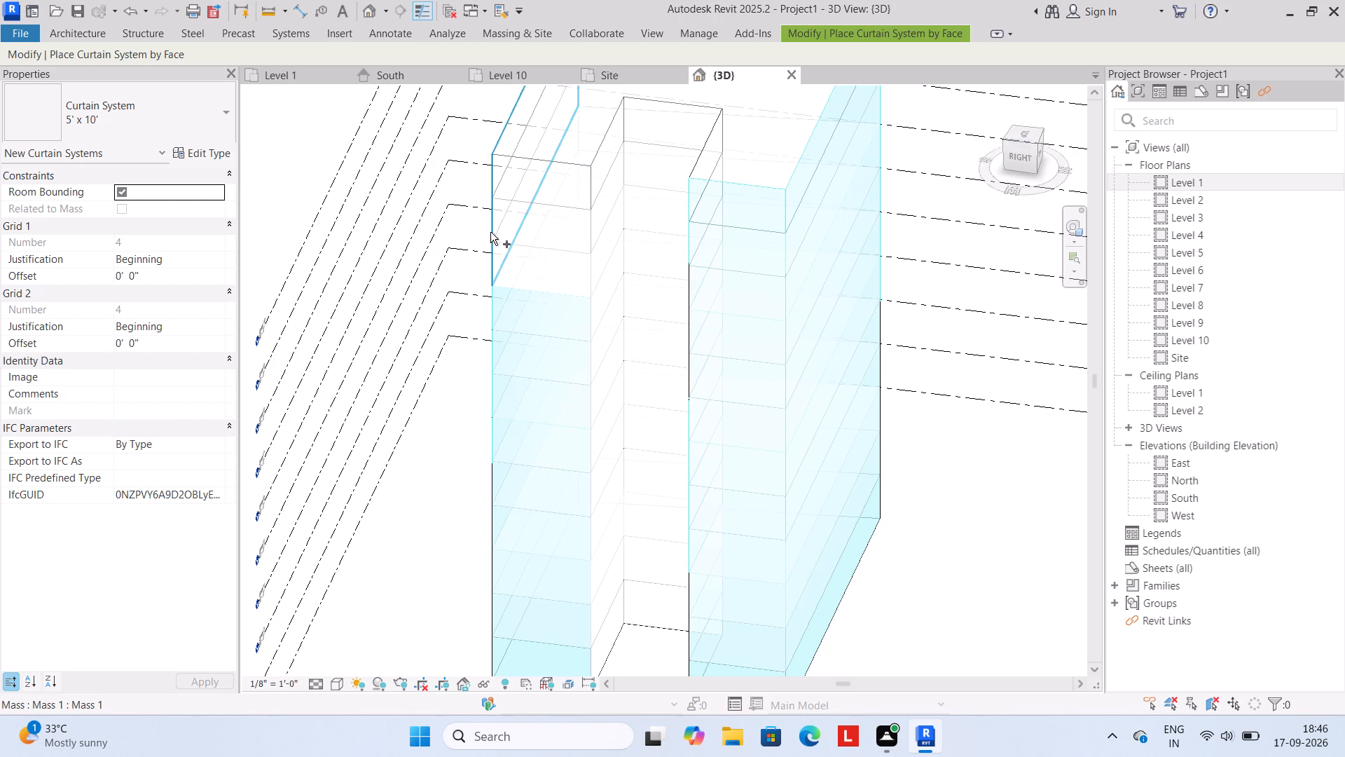
ctrl+click(589, 243)
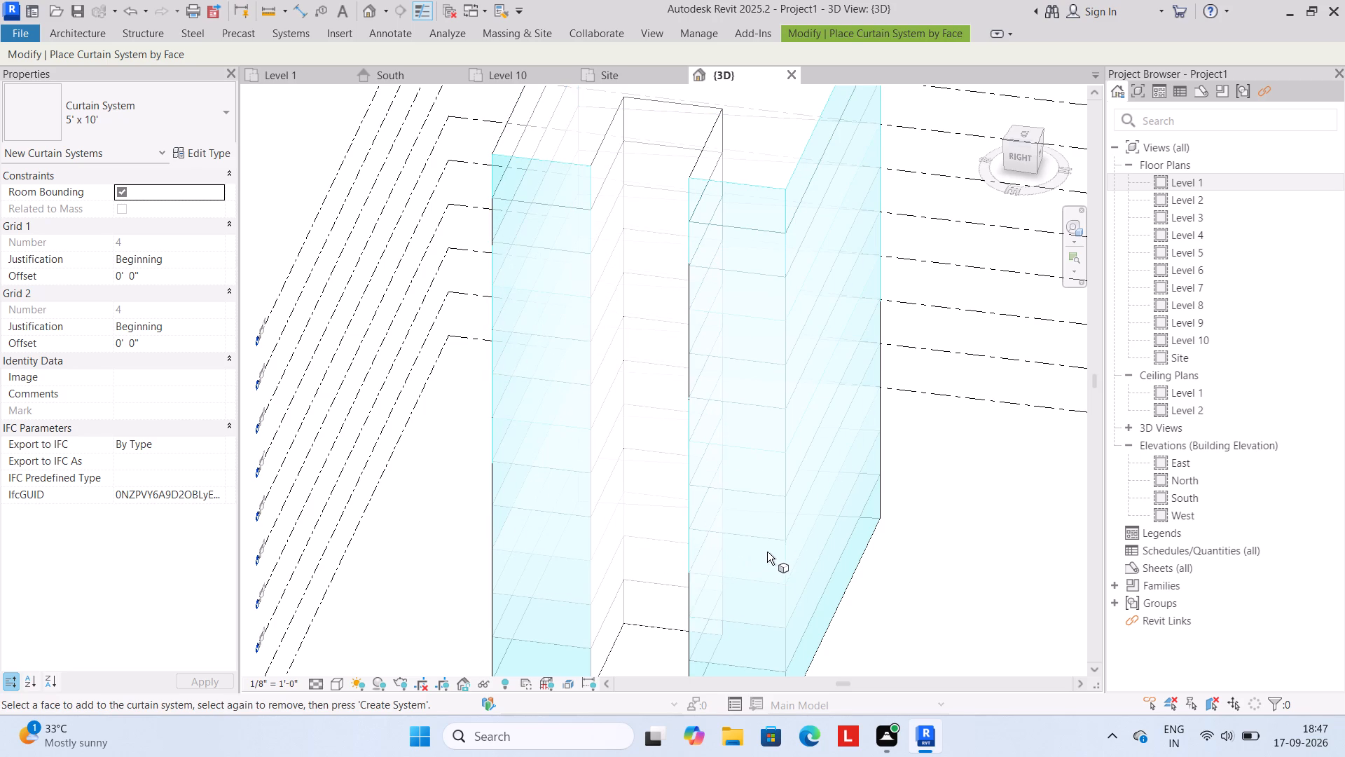
Add all four tiers of faces on the opposite long side, from base to top, to the curtain system selection.
scroll(767, 552, down, 3)
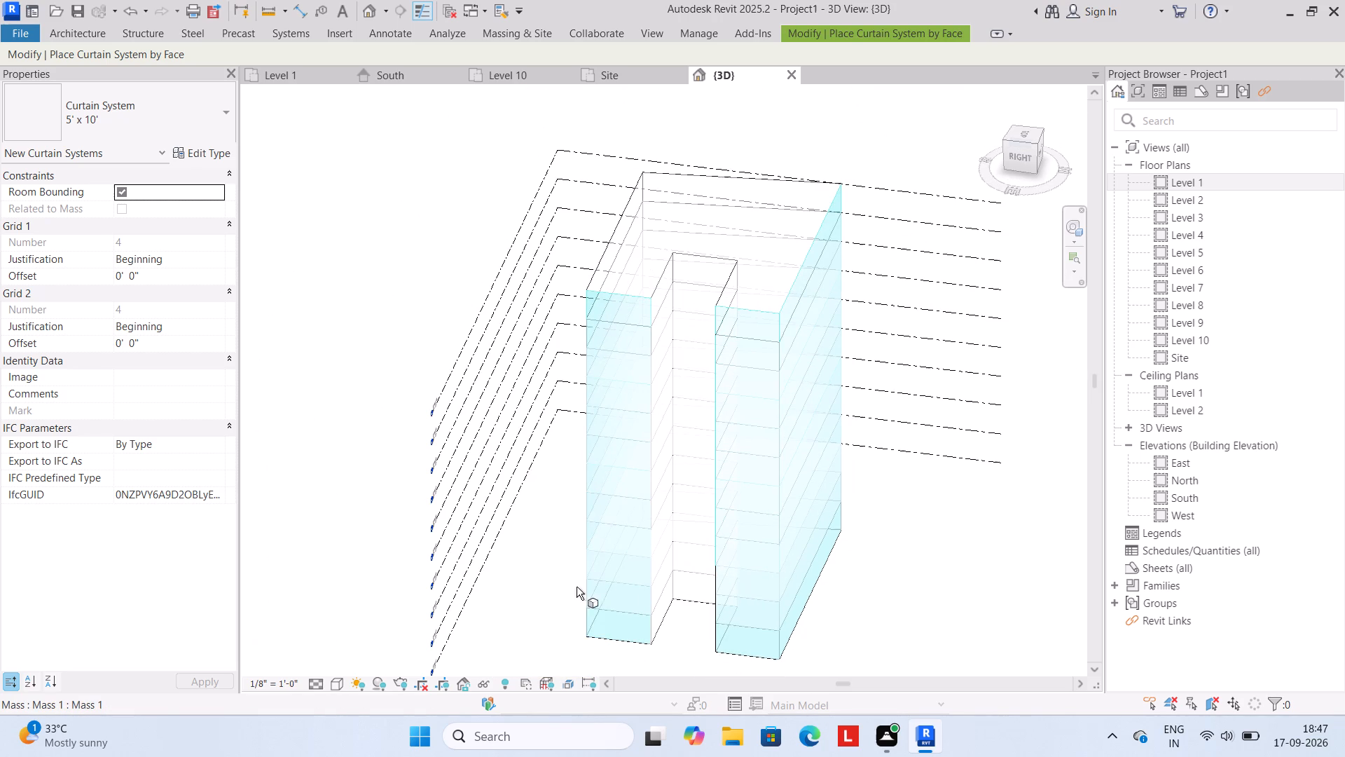
ctrl+middle_drag(567, 597, 677, 662)
scroll(599, 613, down, 1)
middle_drag(567, 602, 675, 547)
shift+middle_drag(607, 573, 798, 618)
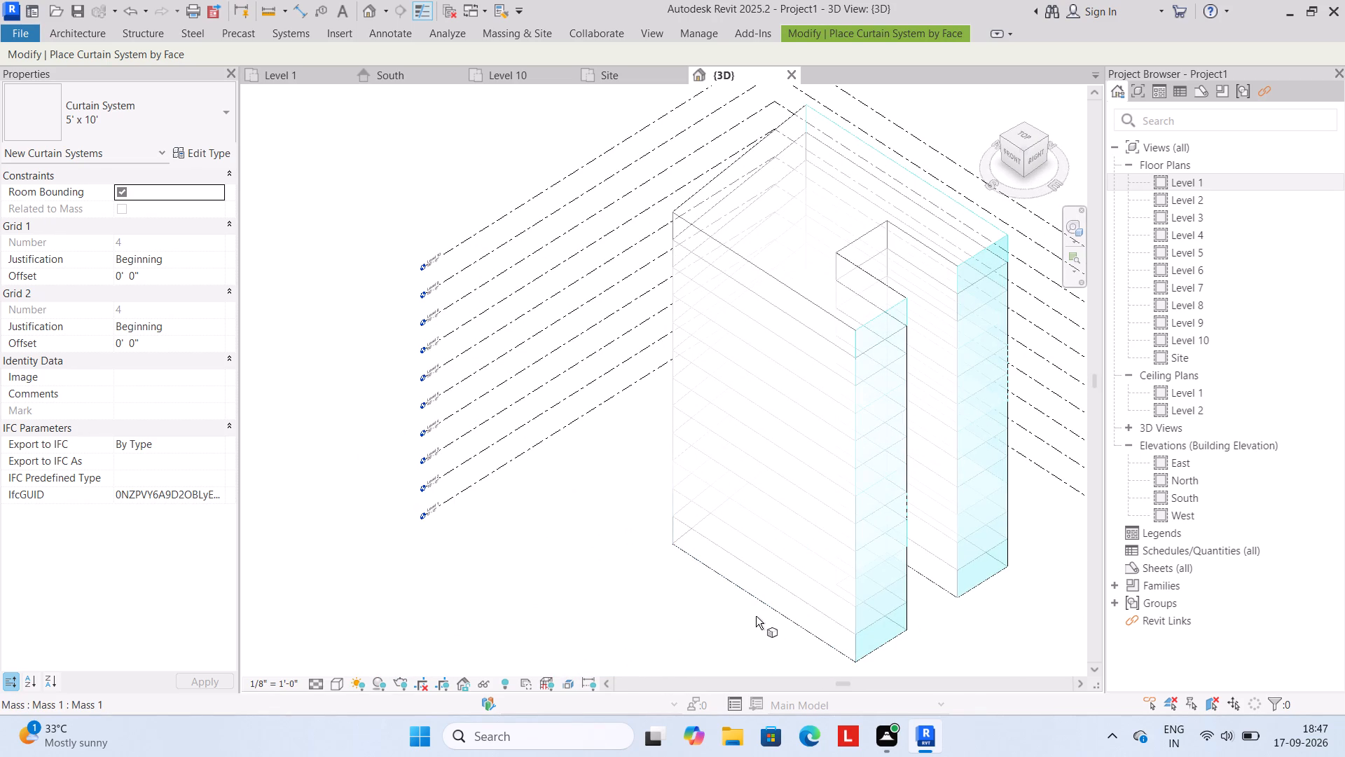
ctrl+click(772, 601)
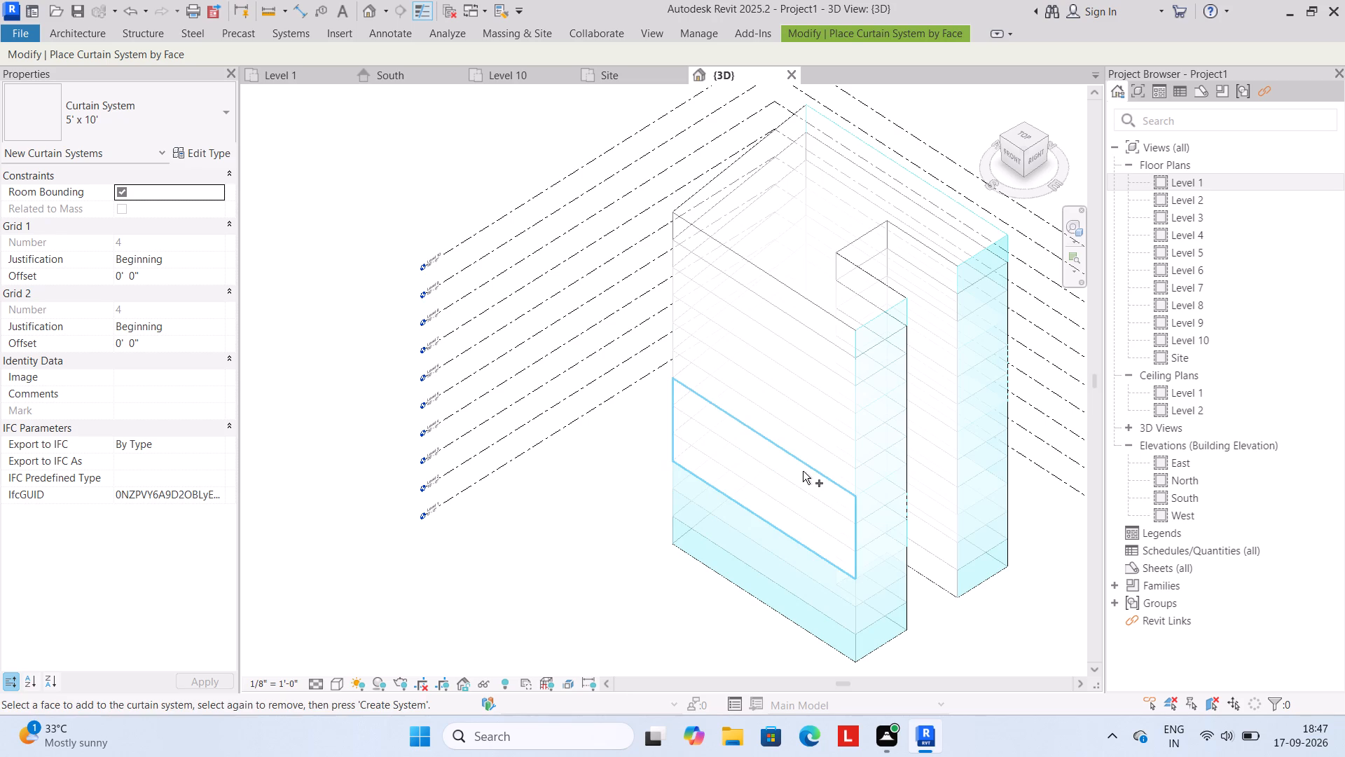
ctrl+click(803, 471)
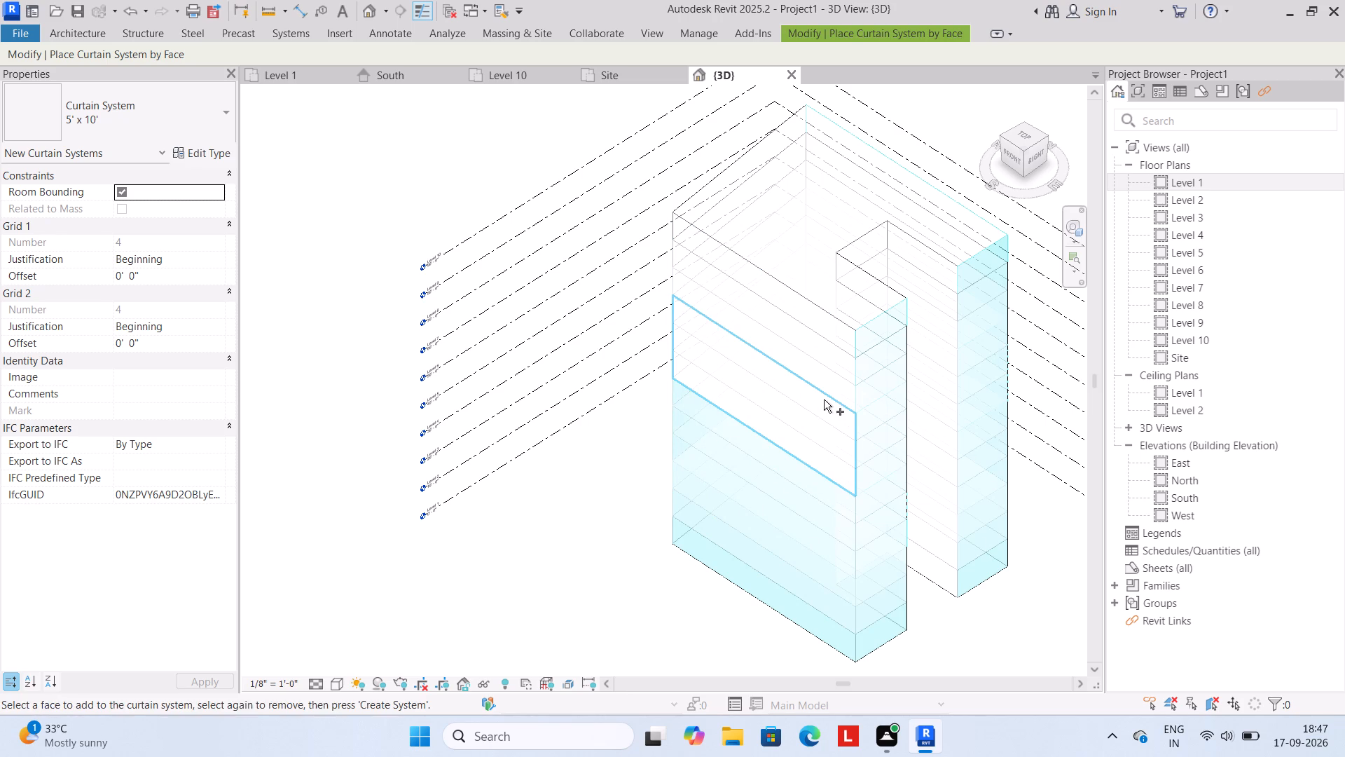
ctrl+click(824, 400)
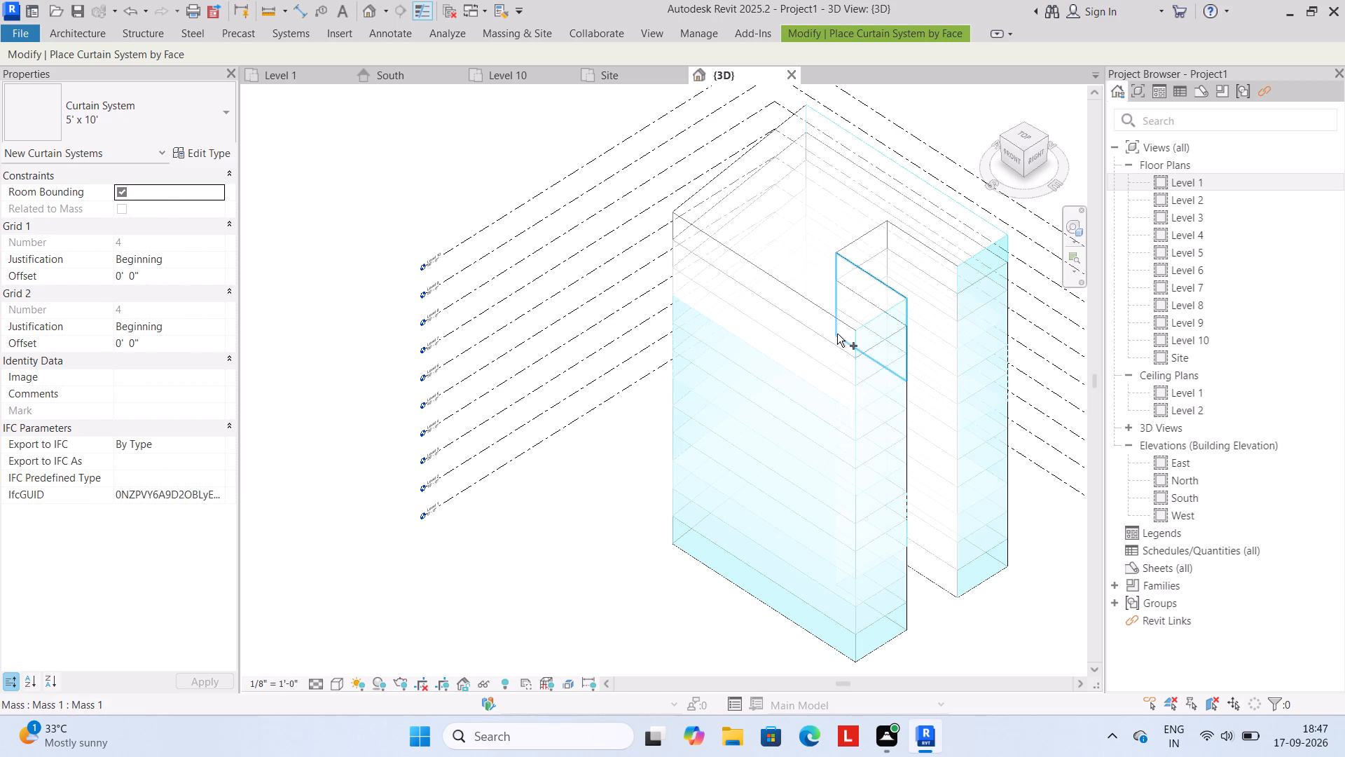
ctrl+click(817, 311)
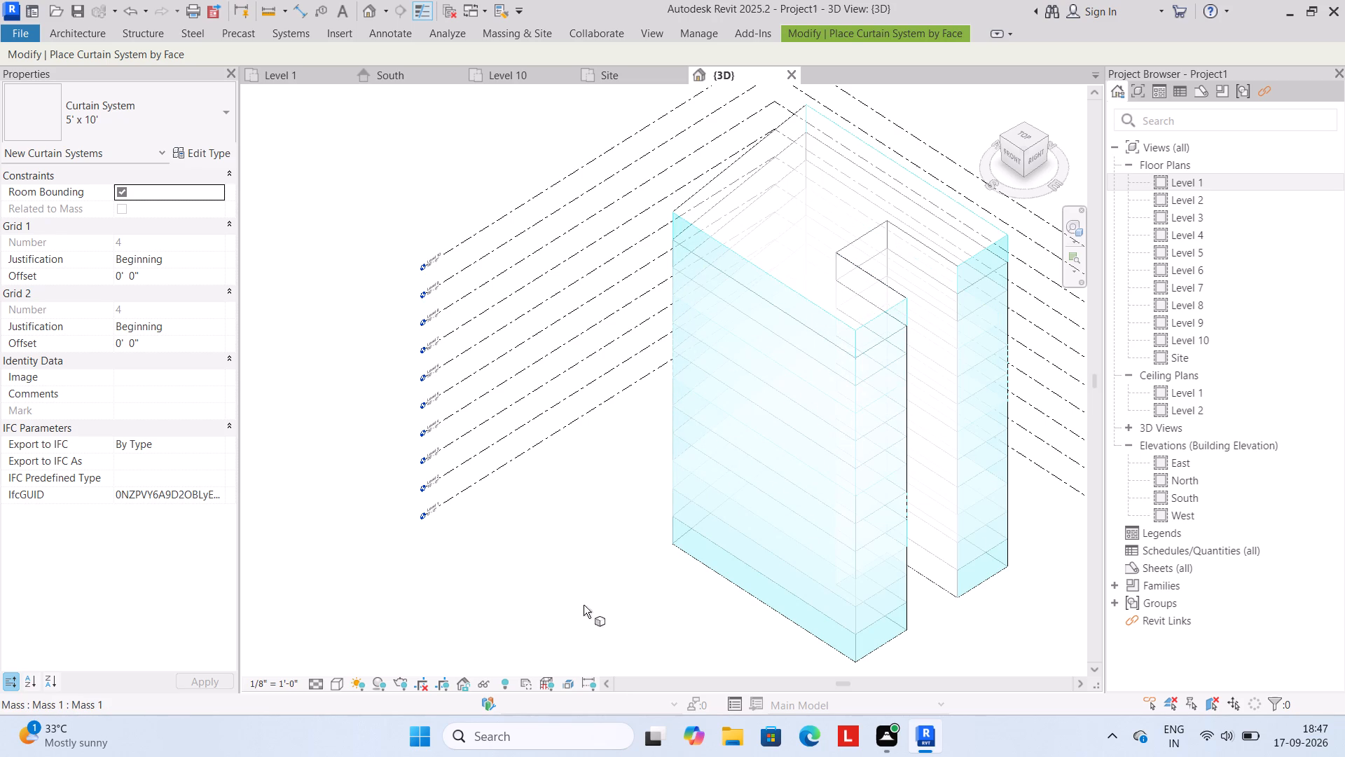
Add the lowest, middle and two overlapping uppermost faces of the side opposite the notch to the curtain system selection.
scroll(577, 612, down, 2)
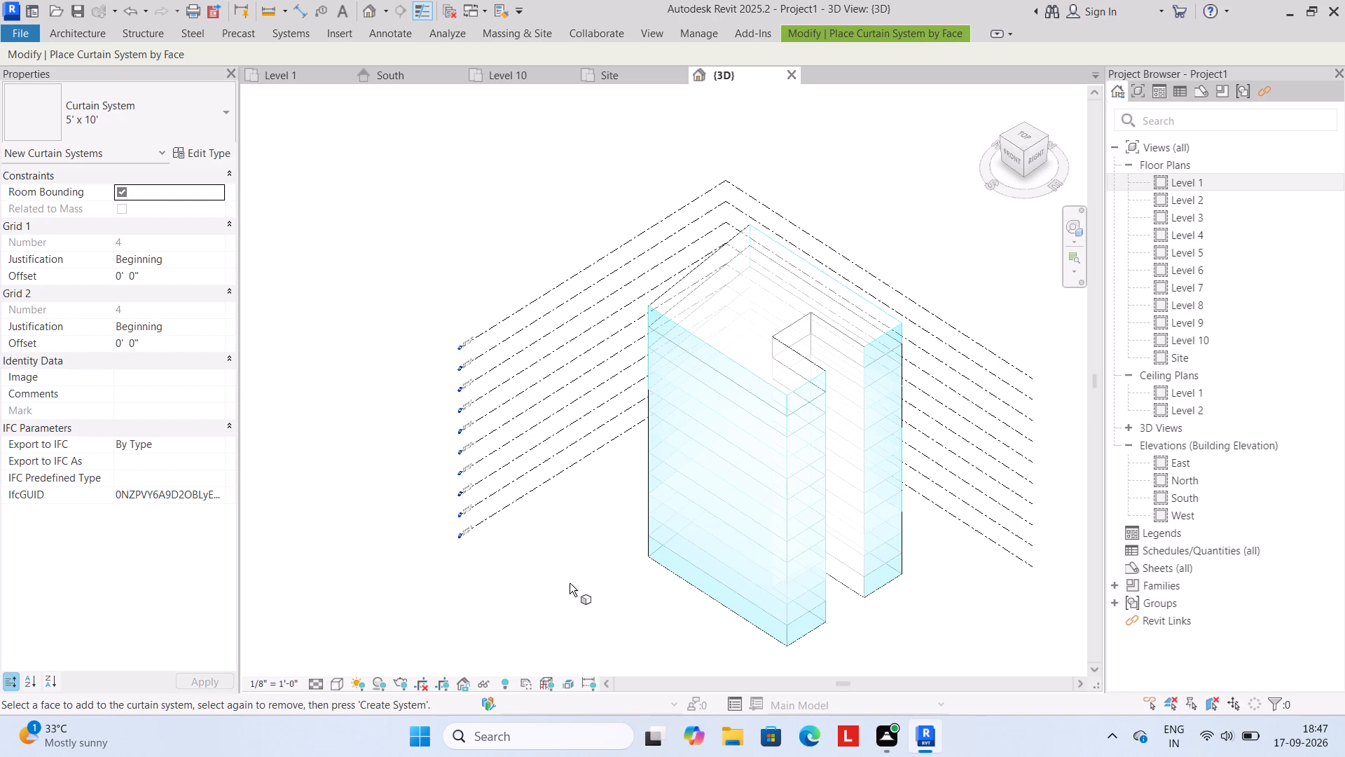
shift+middle_drag(568, 583, 885, 583)
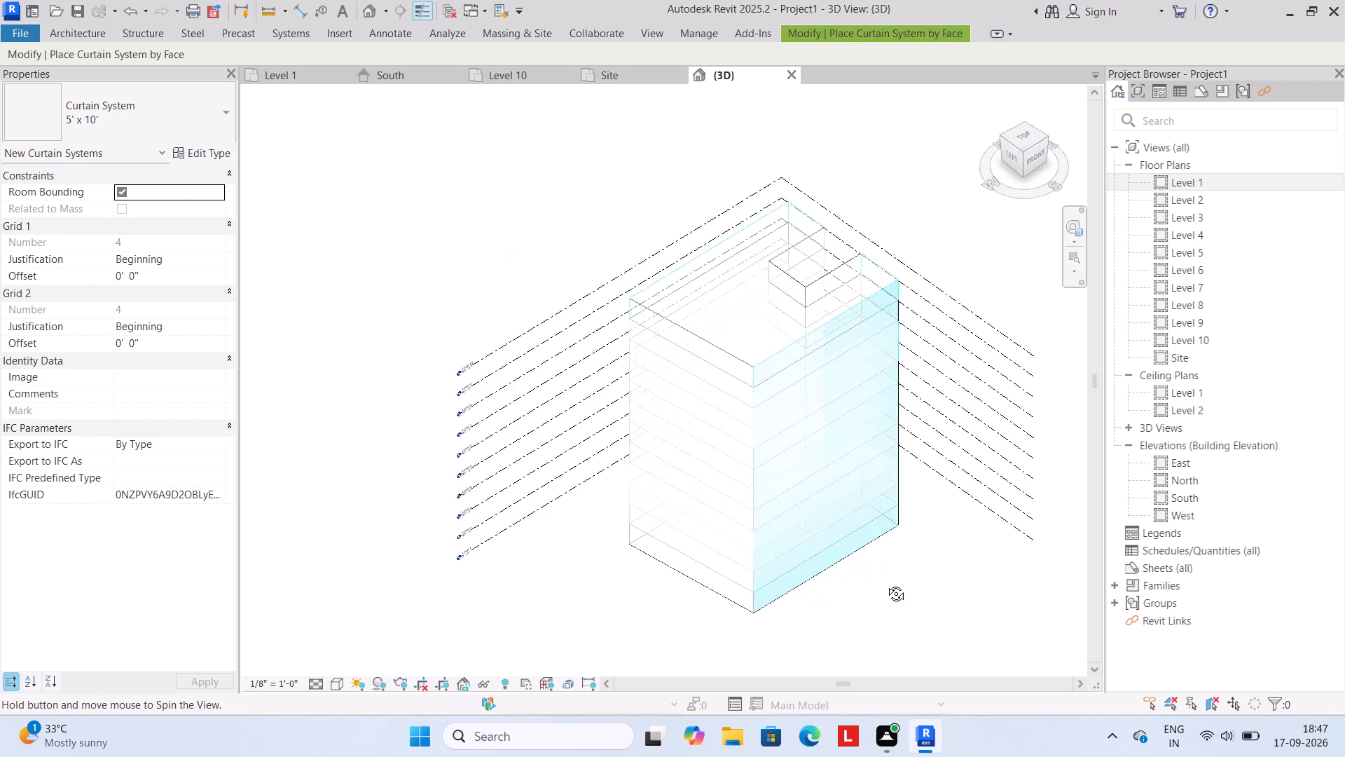
shift+middle_drag(885, 583, 918, 572)
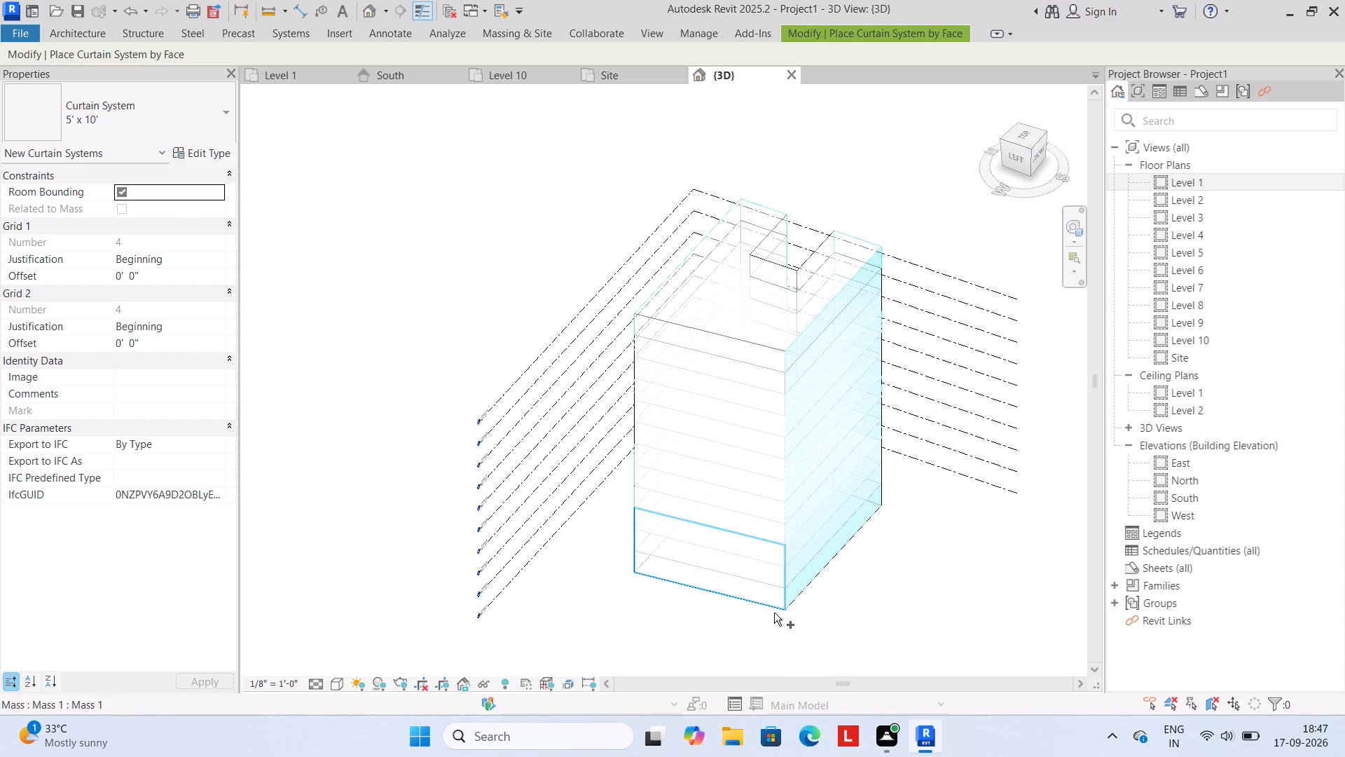
ctrl+click(765, 601)
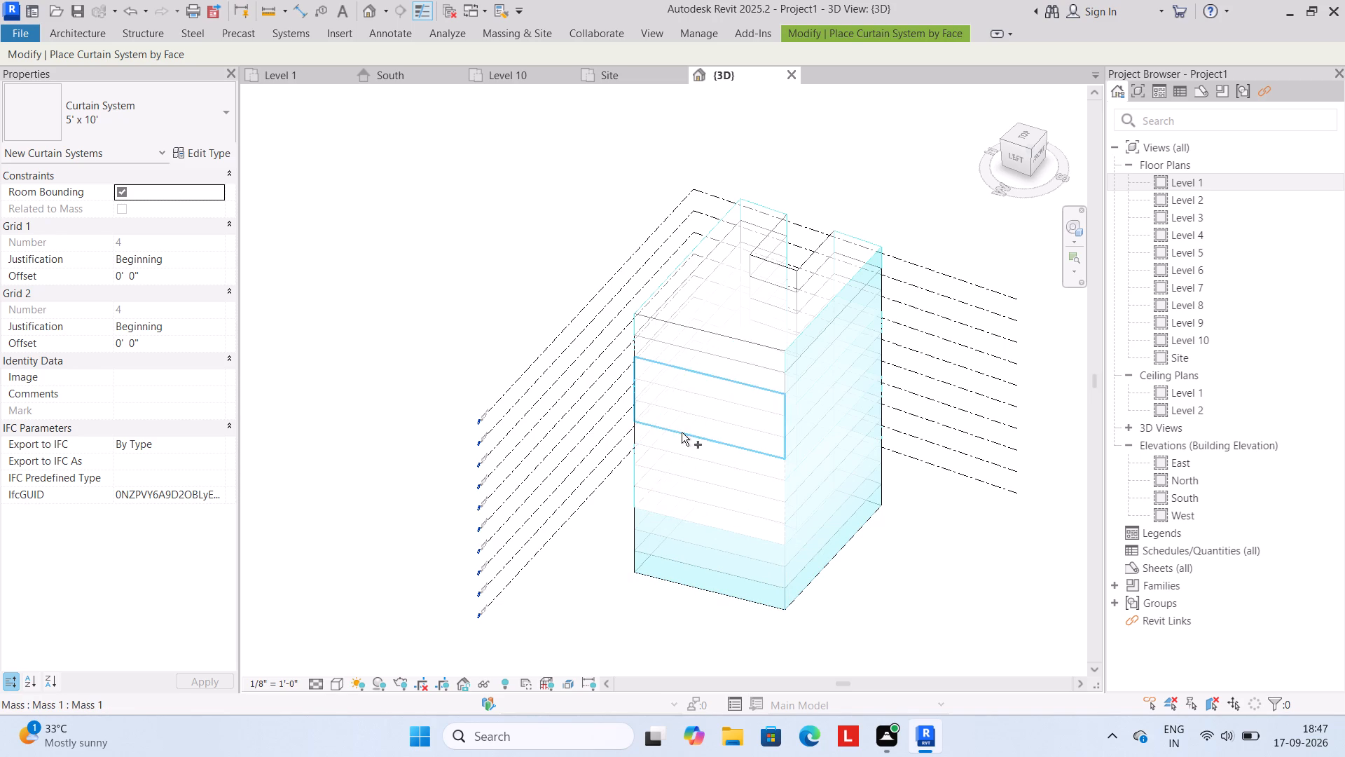
ctrl+click(751, 348)
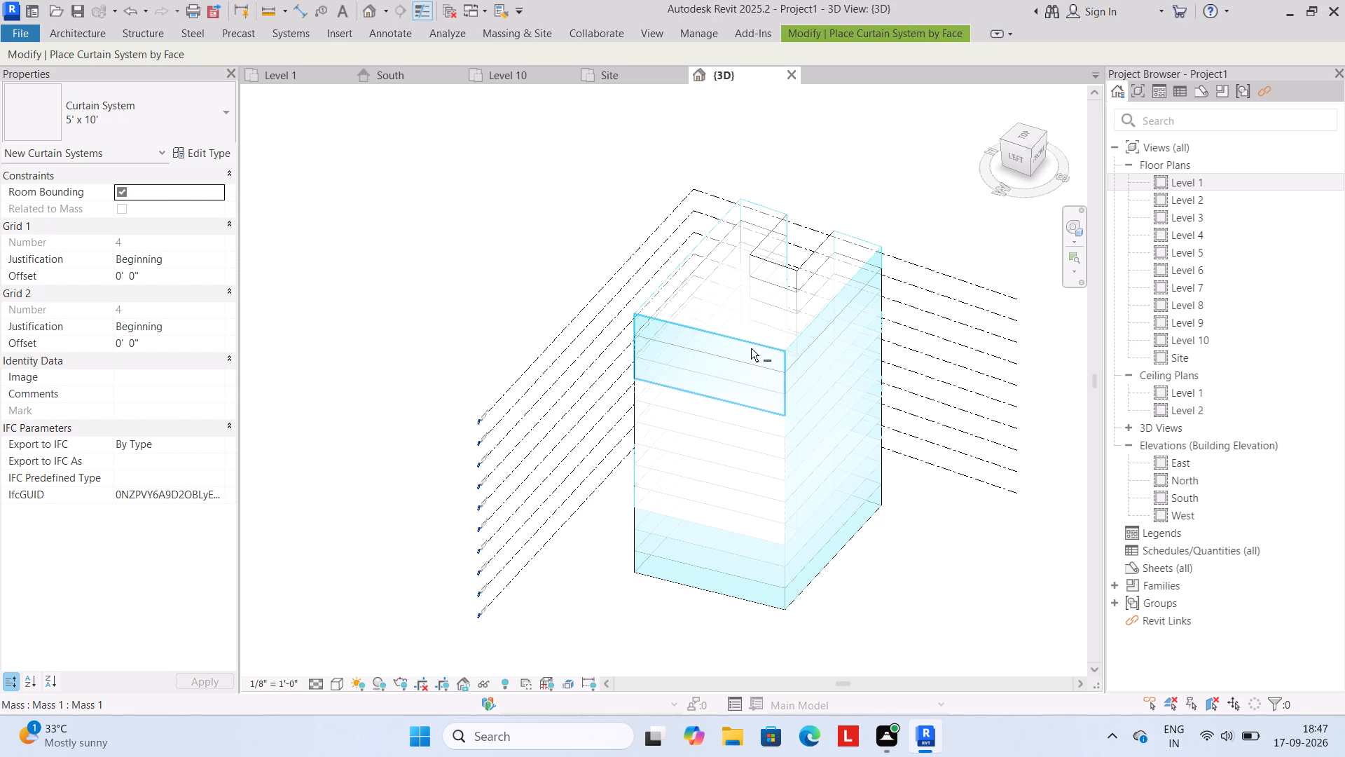
ctrl+click(753, 407)
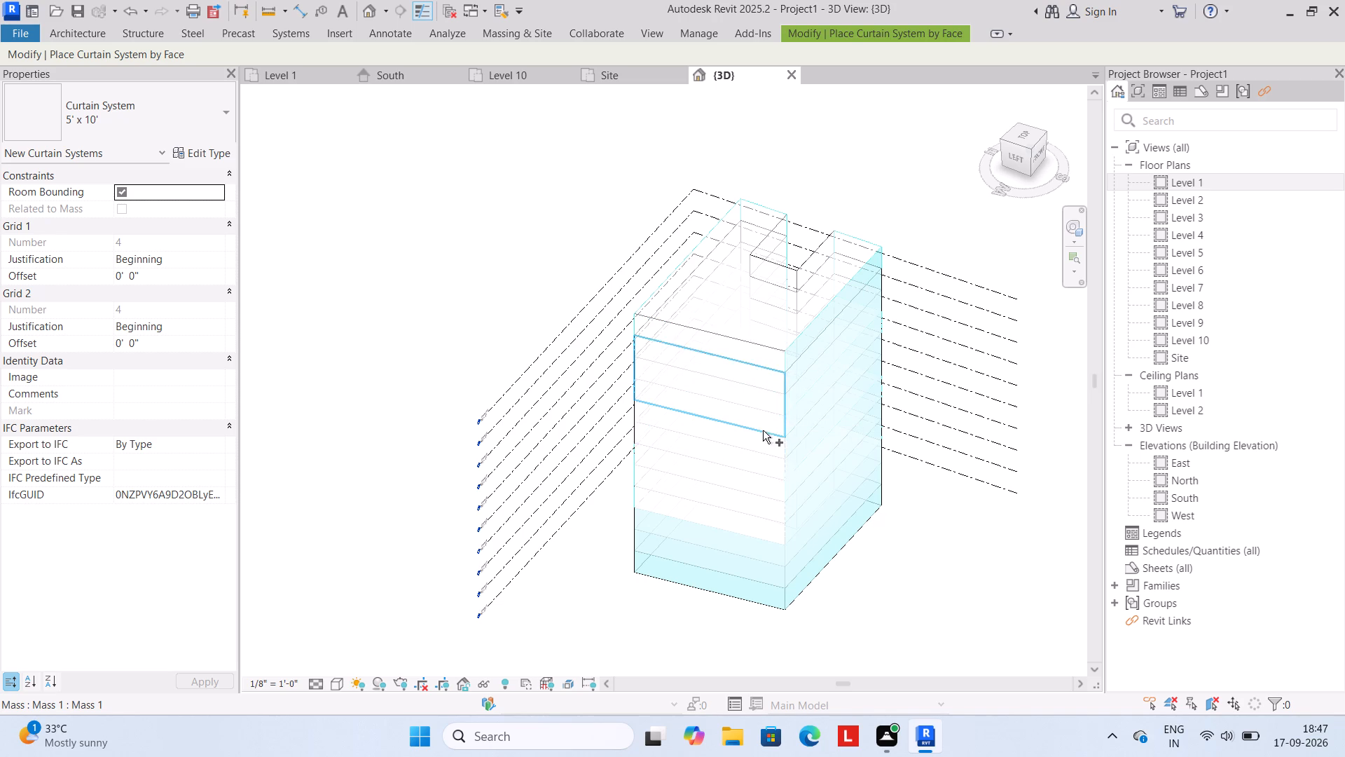
ctrl+click(775, 432)
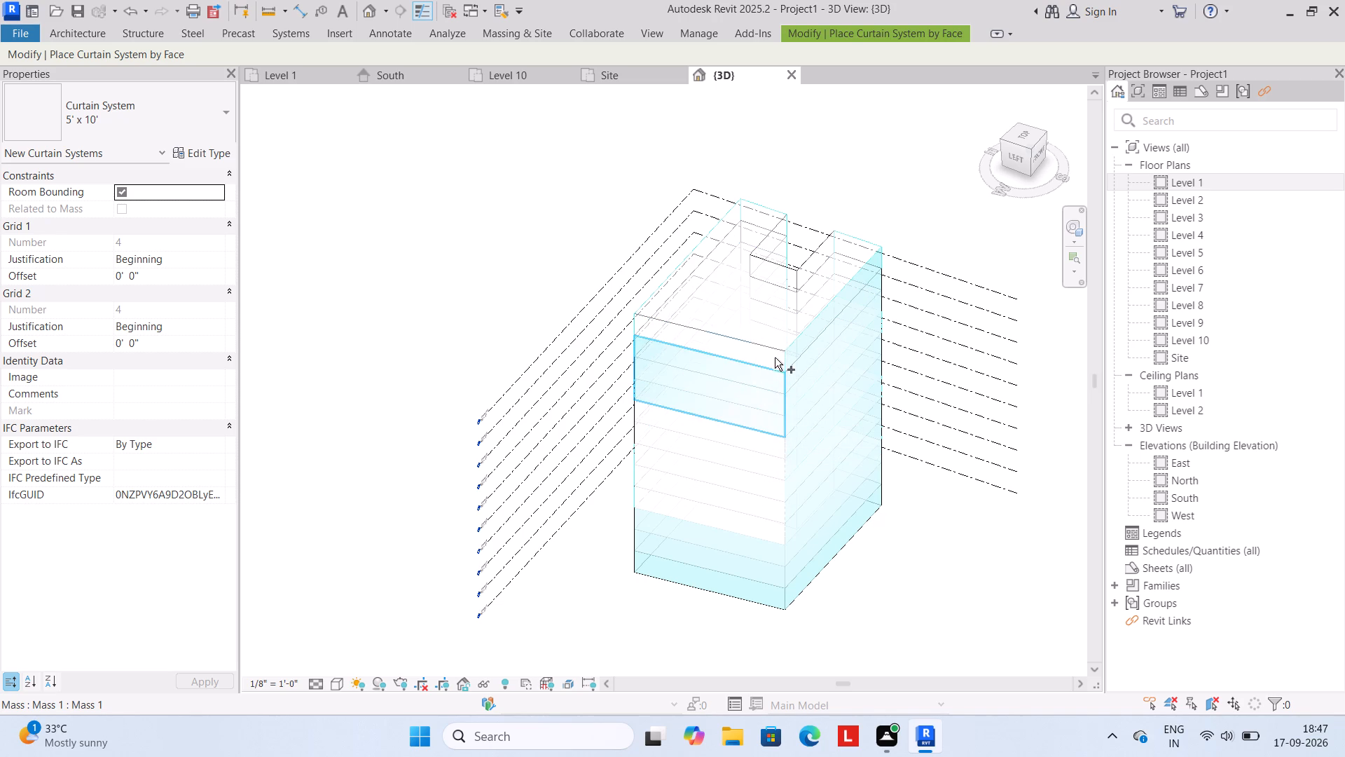
ctrl+click(775, 355)
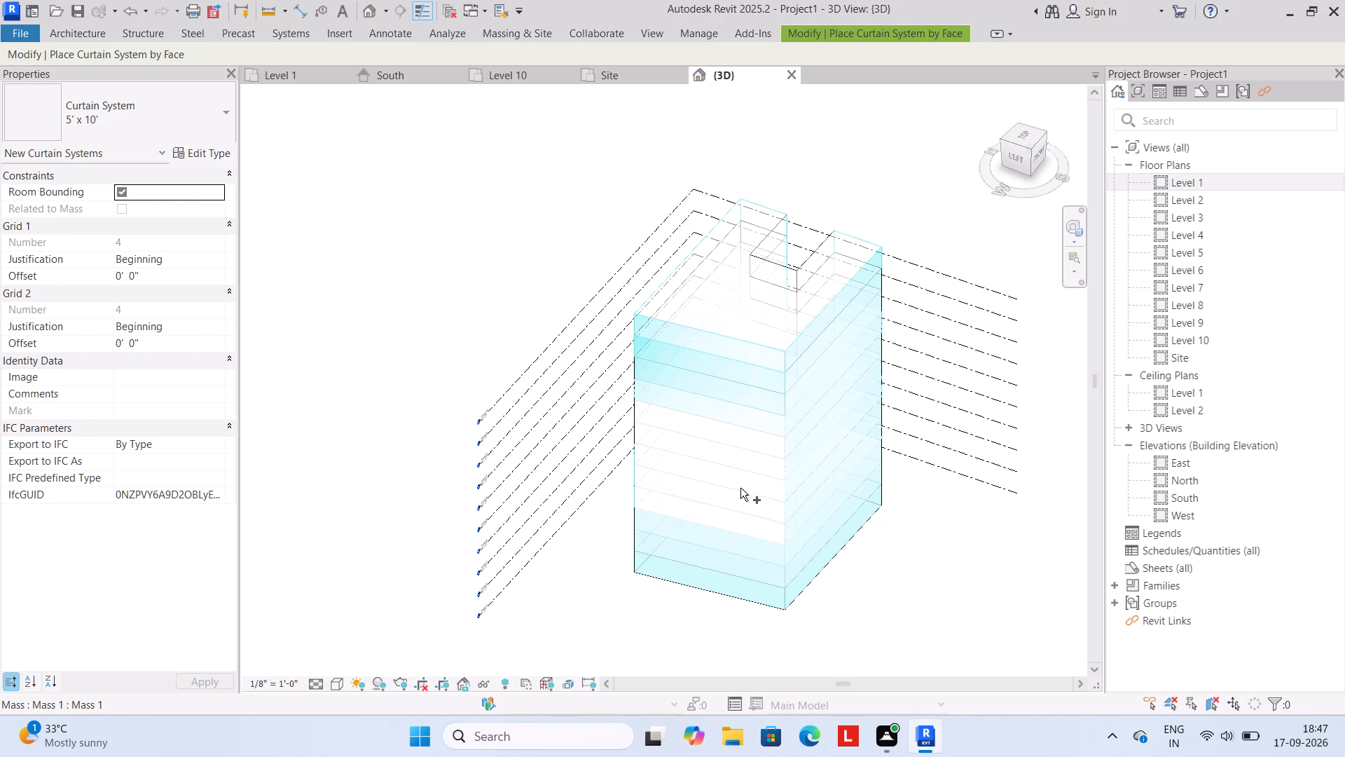
ctrl+click(737, 507)
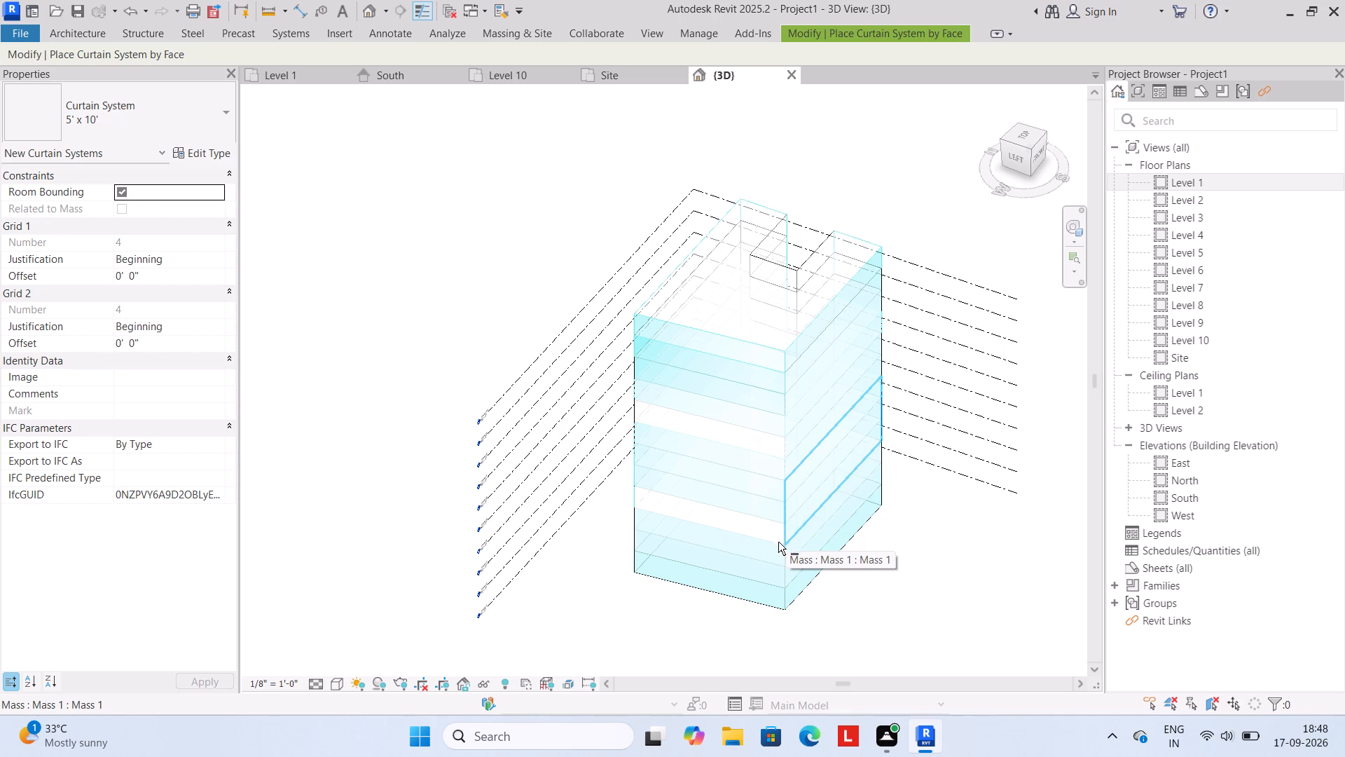
Add the faces spanning the two remaining gaps on the side opposite the notch to the curtain system selection.
ctrl+scroll(787, 536, up, 2)
scroll(787, 536, up, 3)
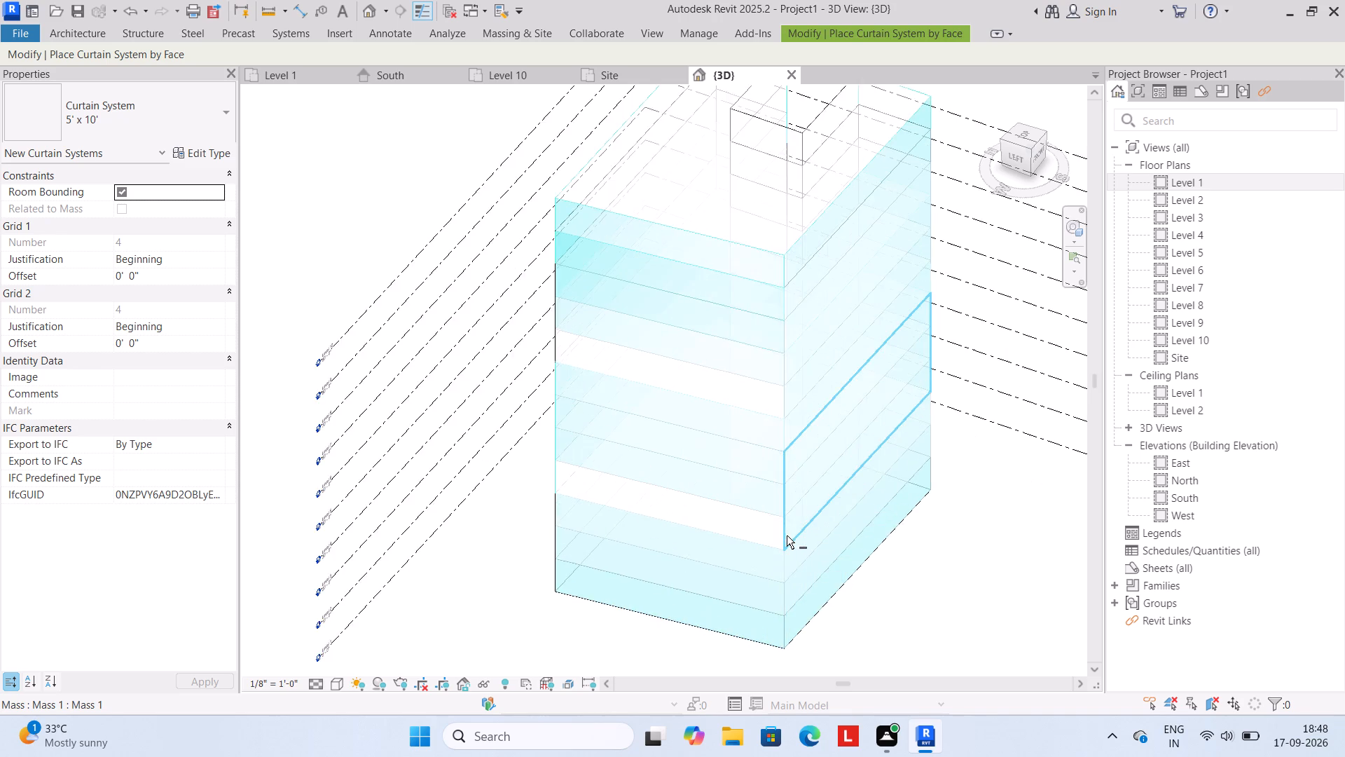
scroll(787, 536, up, 6)
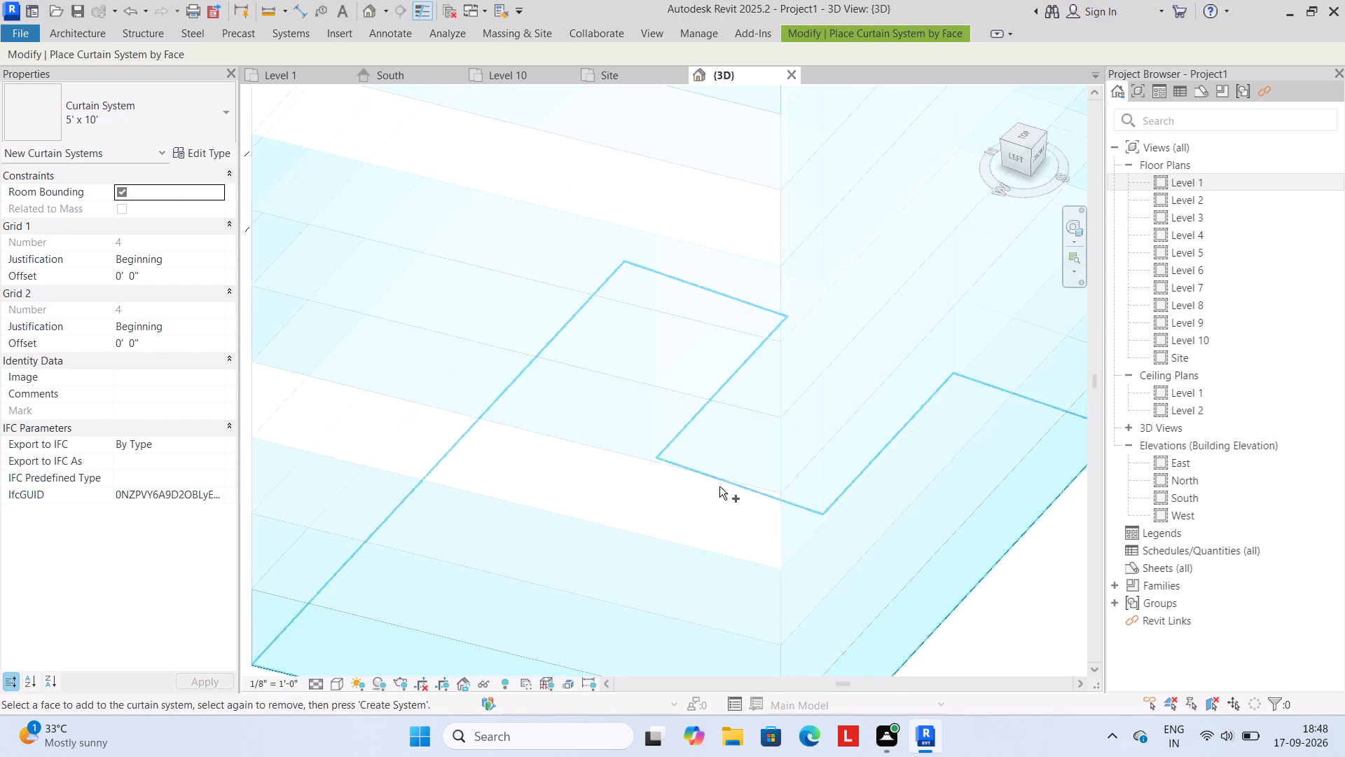
ctrl+click(734, 411)
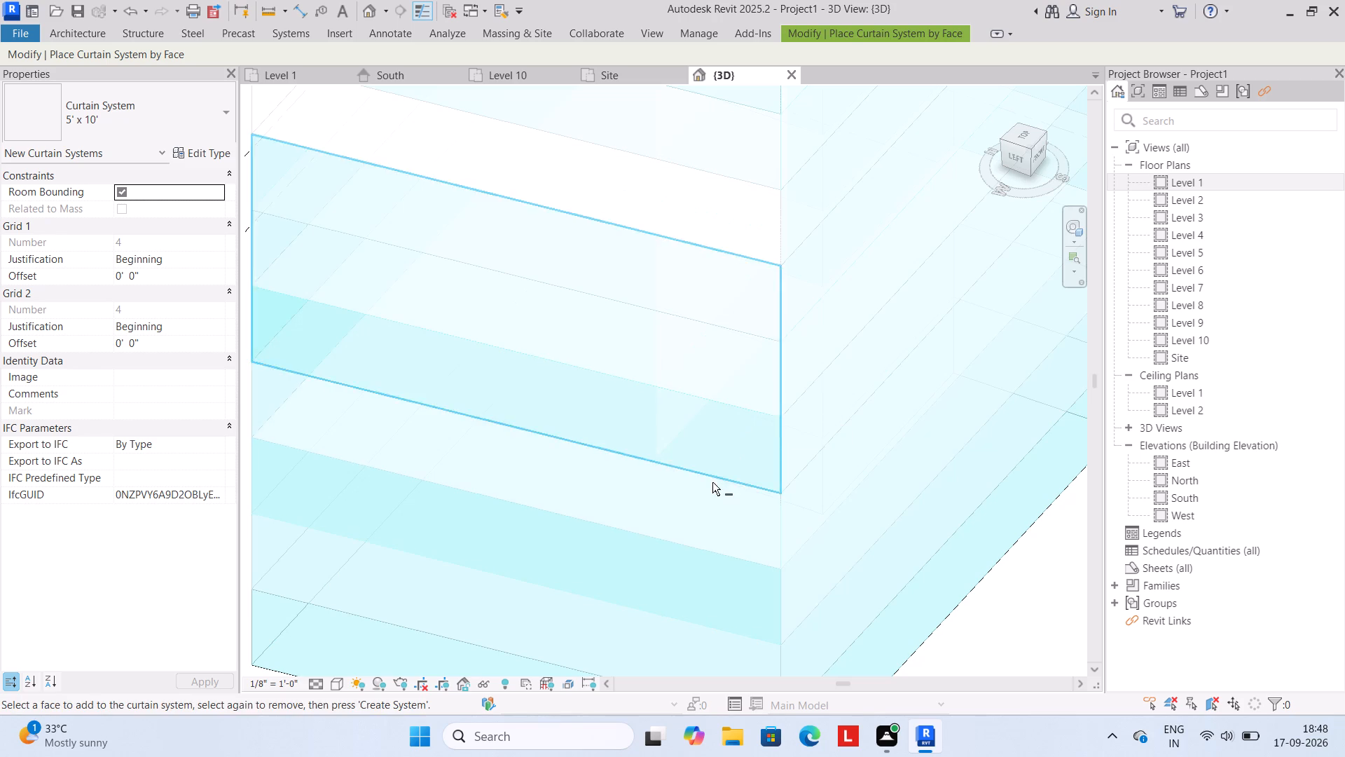
ctrl+scroll(715, 505, down, 2)
scroll(694, 507, down, 6)
middle_drag(671, 533, 715, 600)
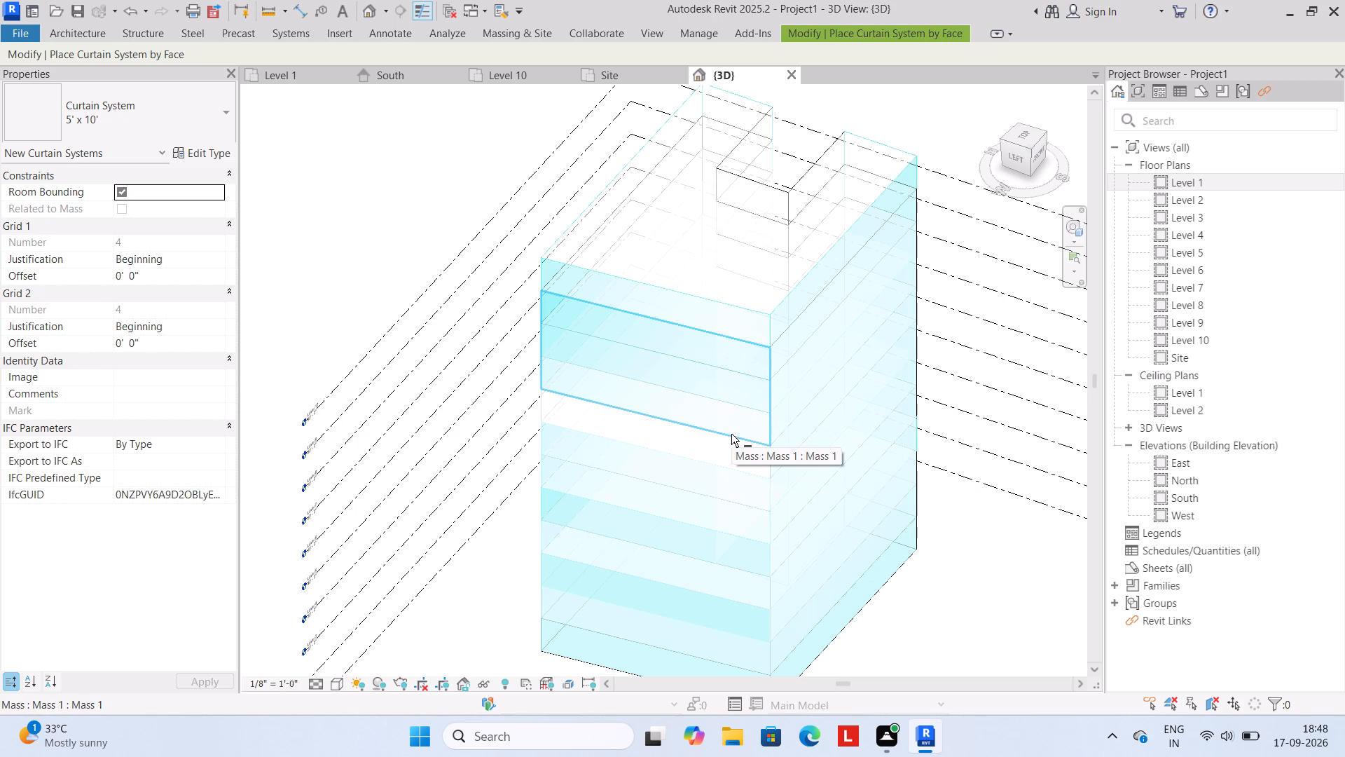
ctrl+scroll(727, 476, down, 2)
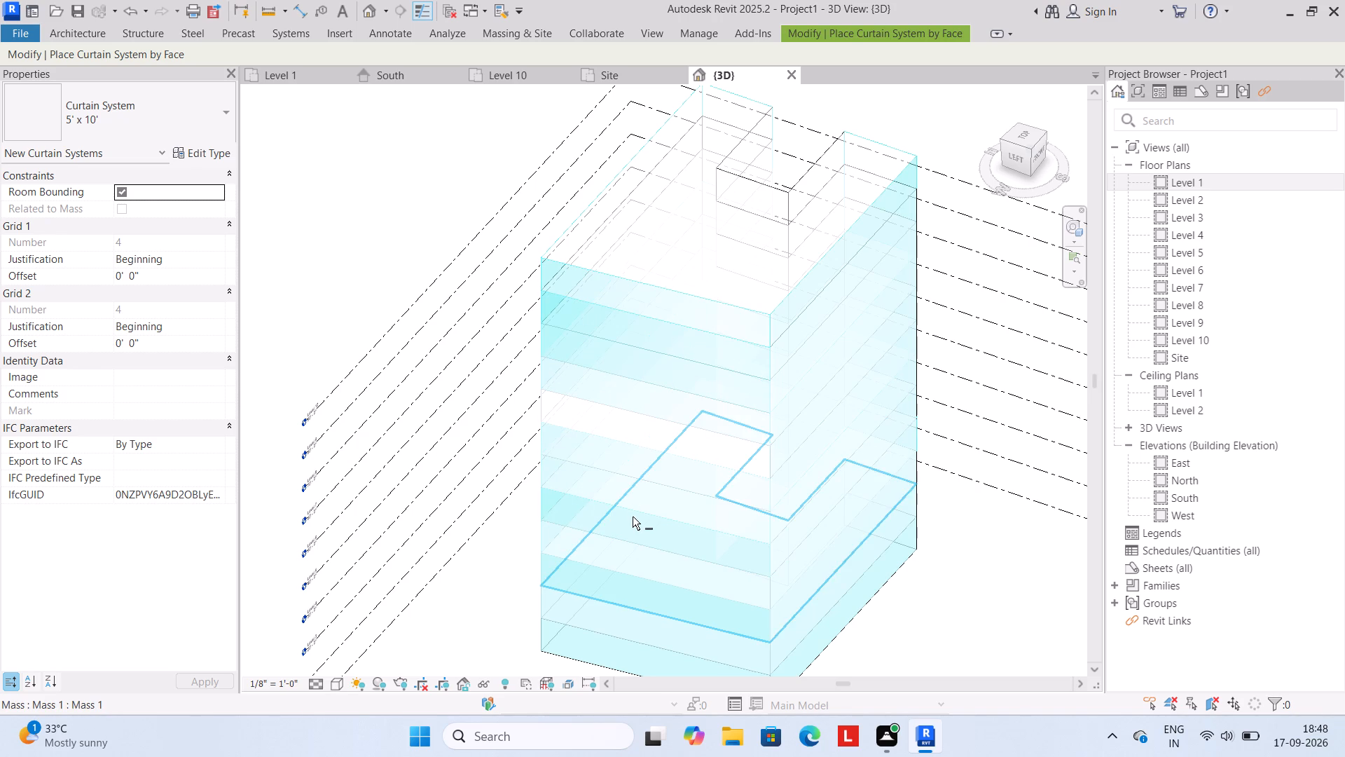
ctrl+click(656, 478)
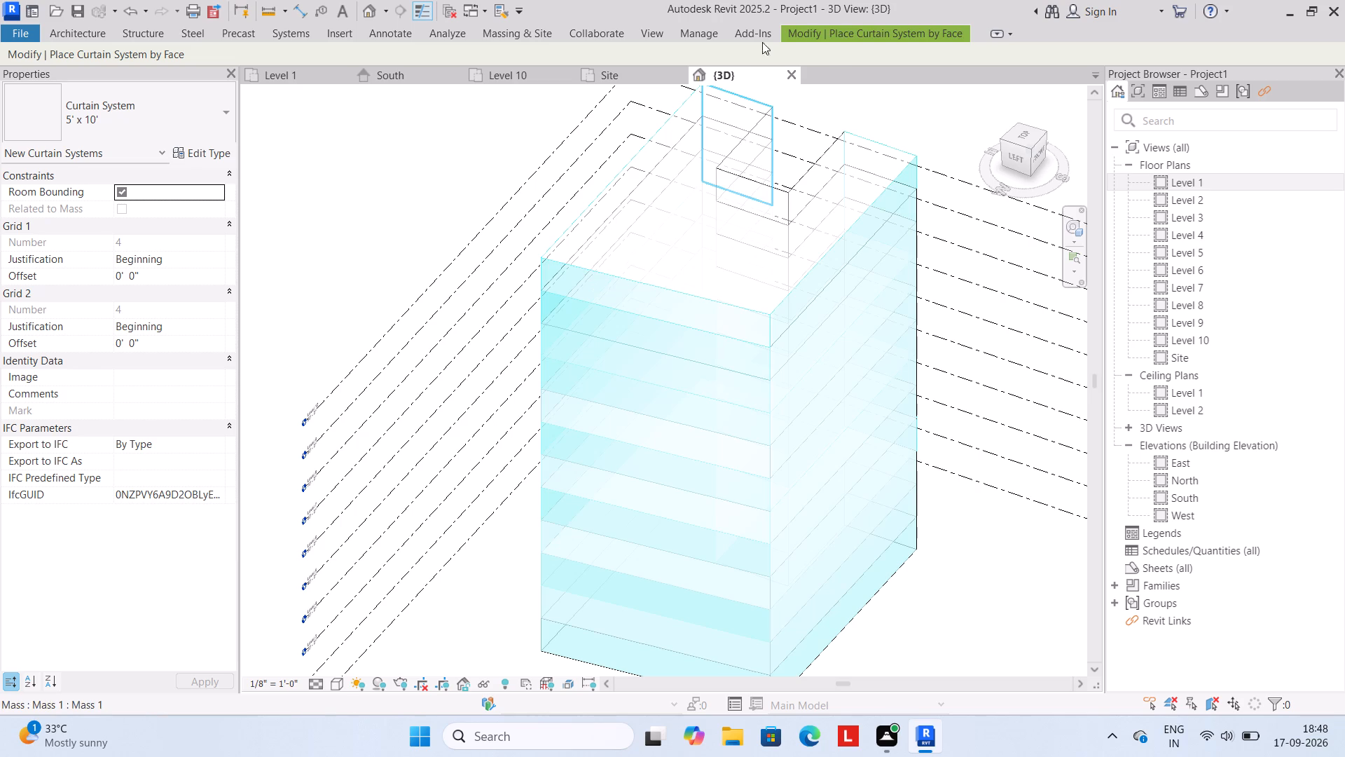
Create the 5' x 10' curtain system on the selected mass faces and exit the command.
scroll(720, 55, down, 3)
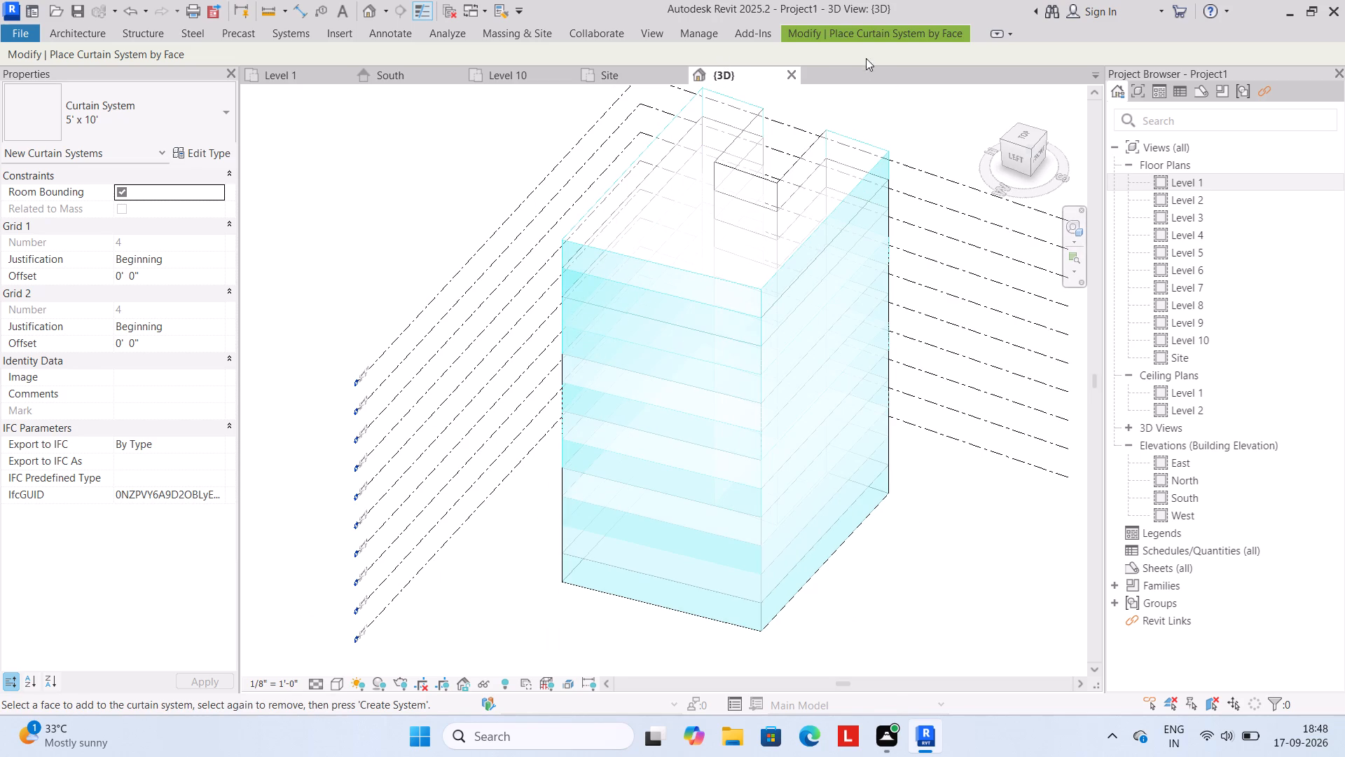
click(858, 31)
click(857, 32)
click(795, 30)
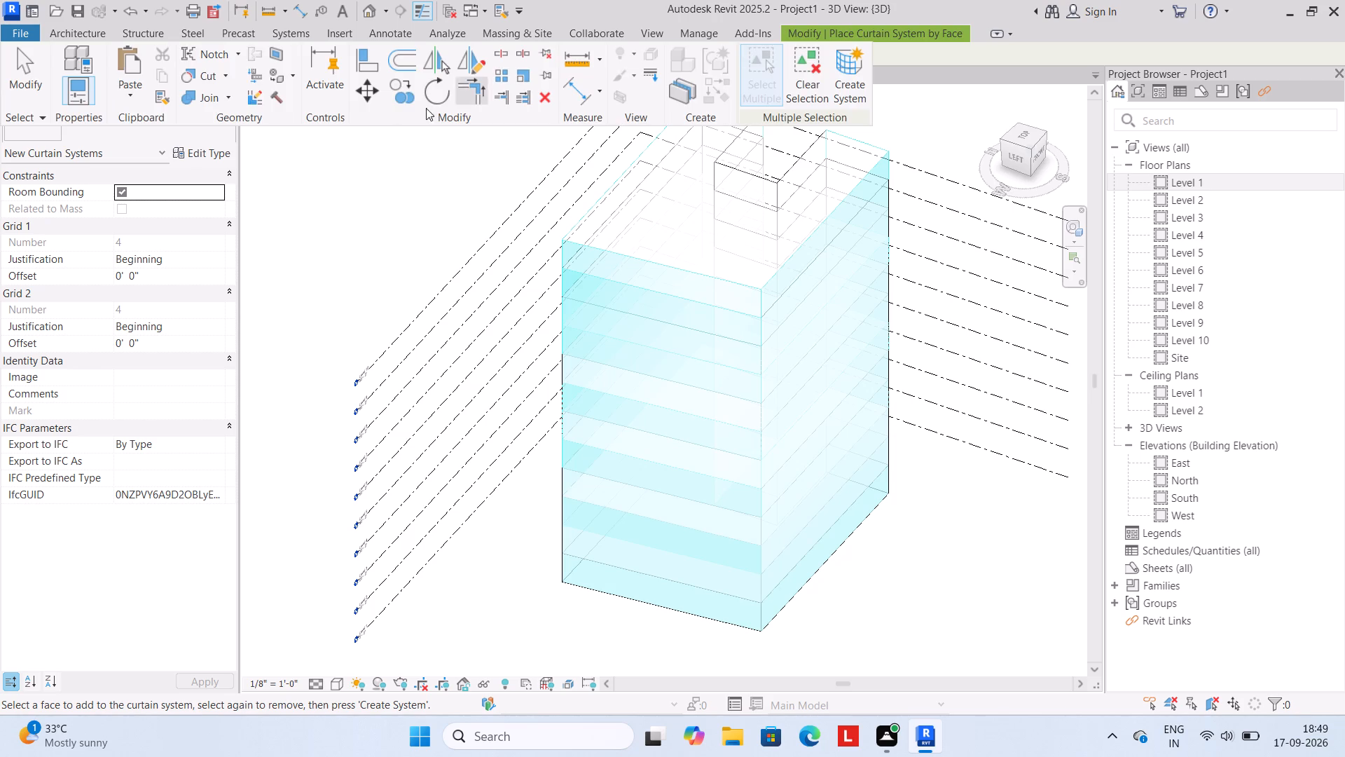
click(855, 76)
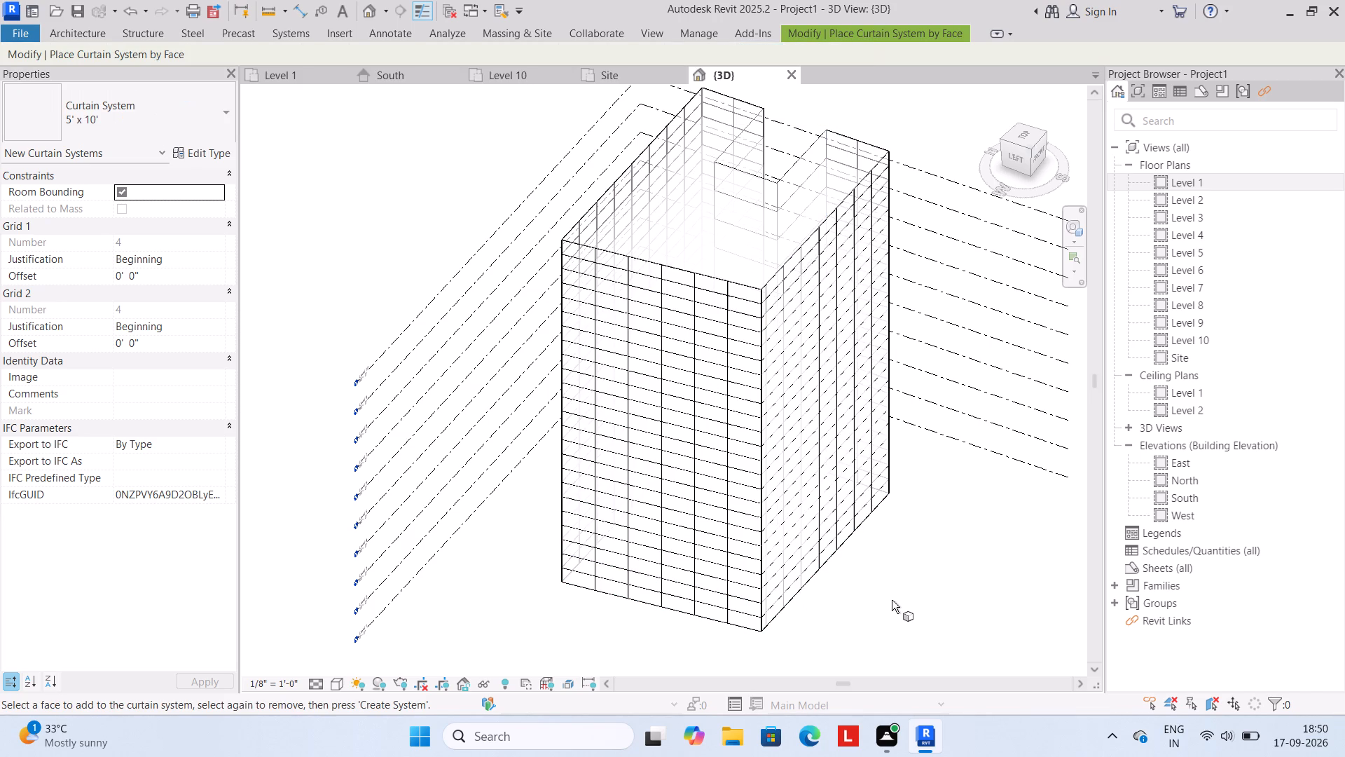
key(Escape)
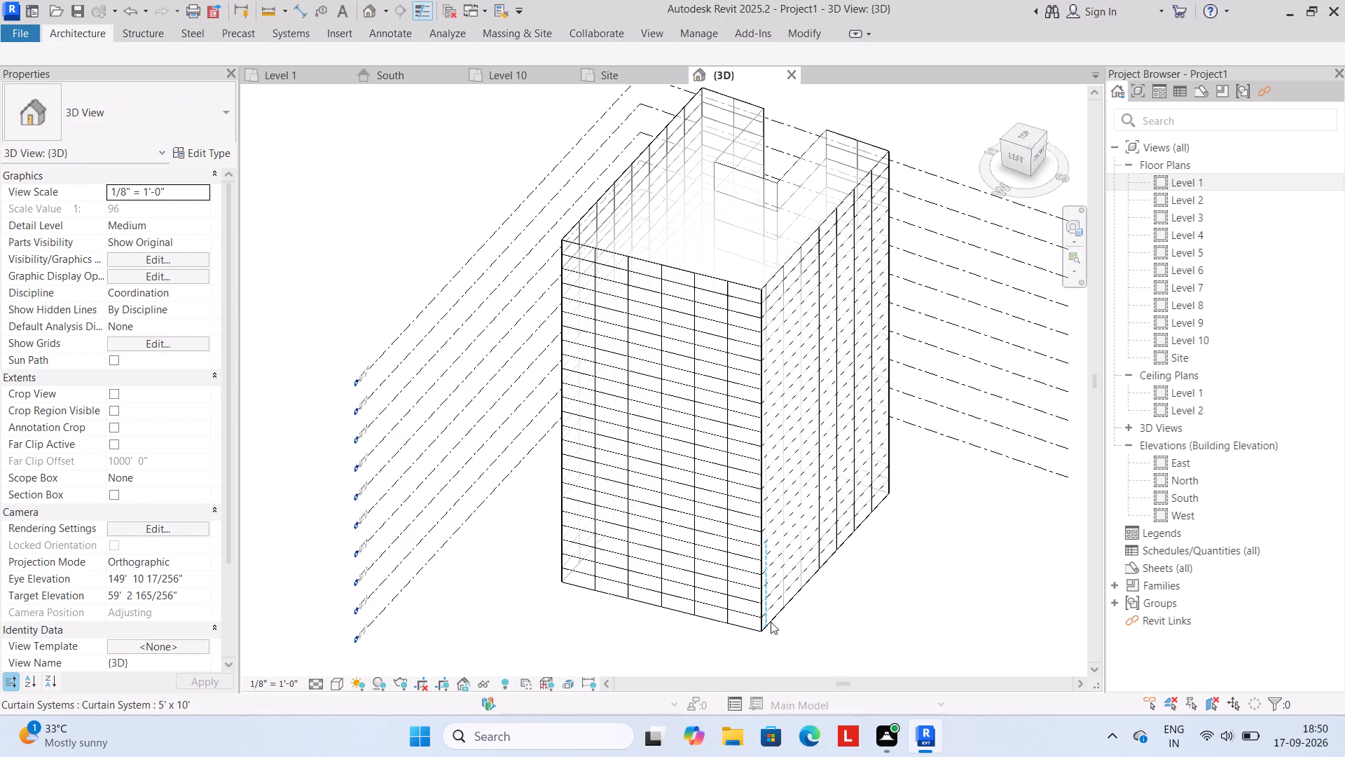
Place 2.5" x 5" rectangular mullions on all grid lines of the lowest tier opposite the notch and the adjacent long side's three lower tiers.
click(73, 30)
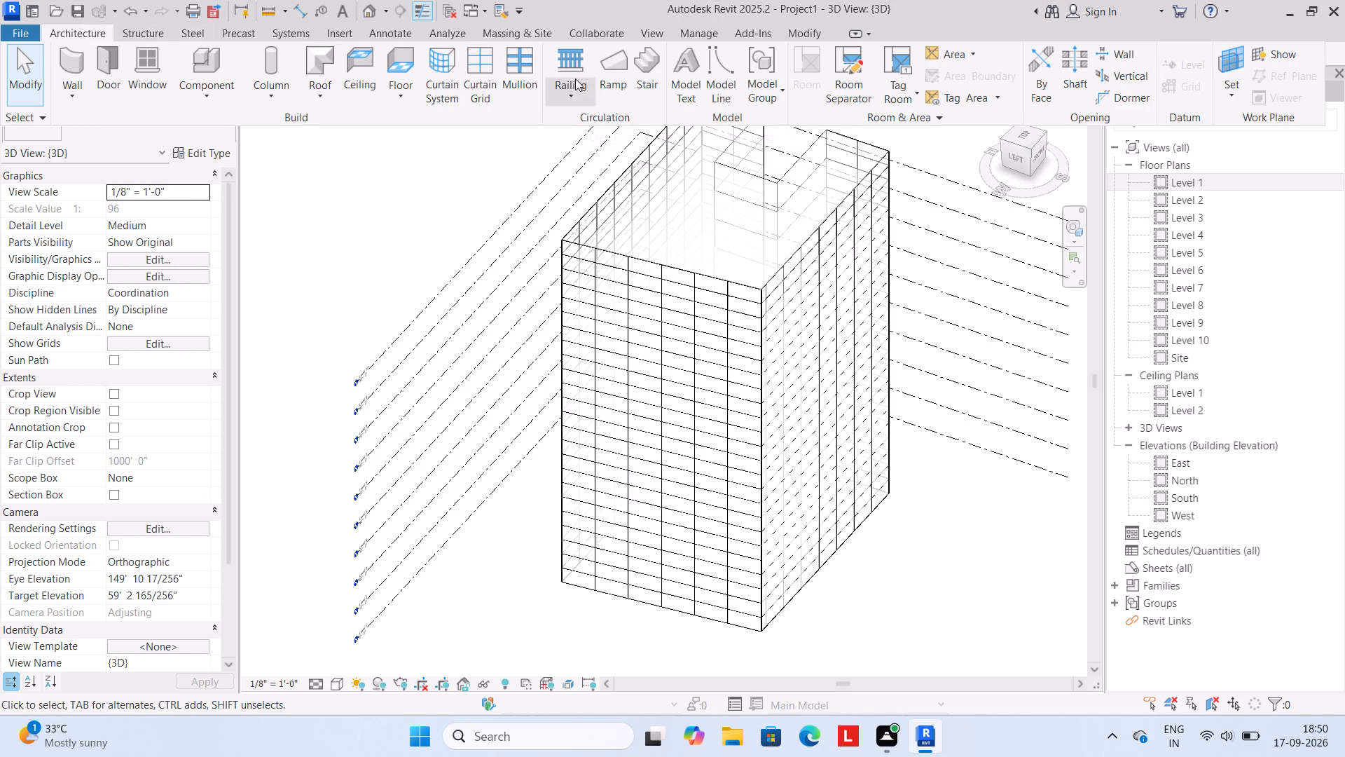
click(515, 70)
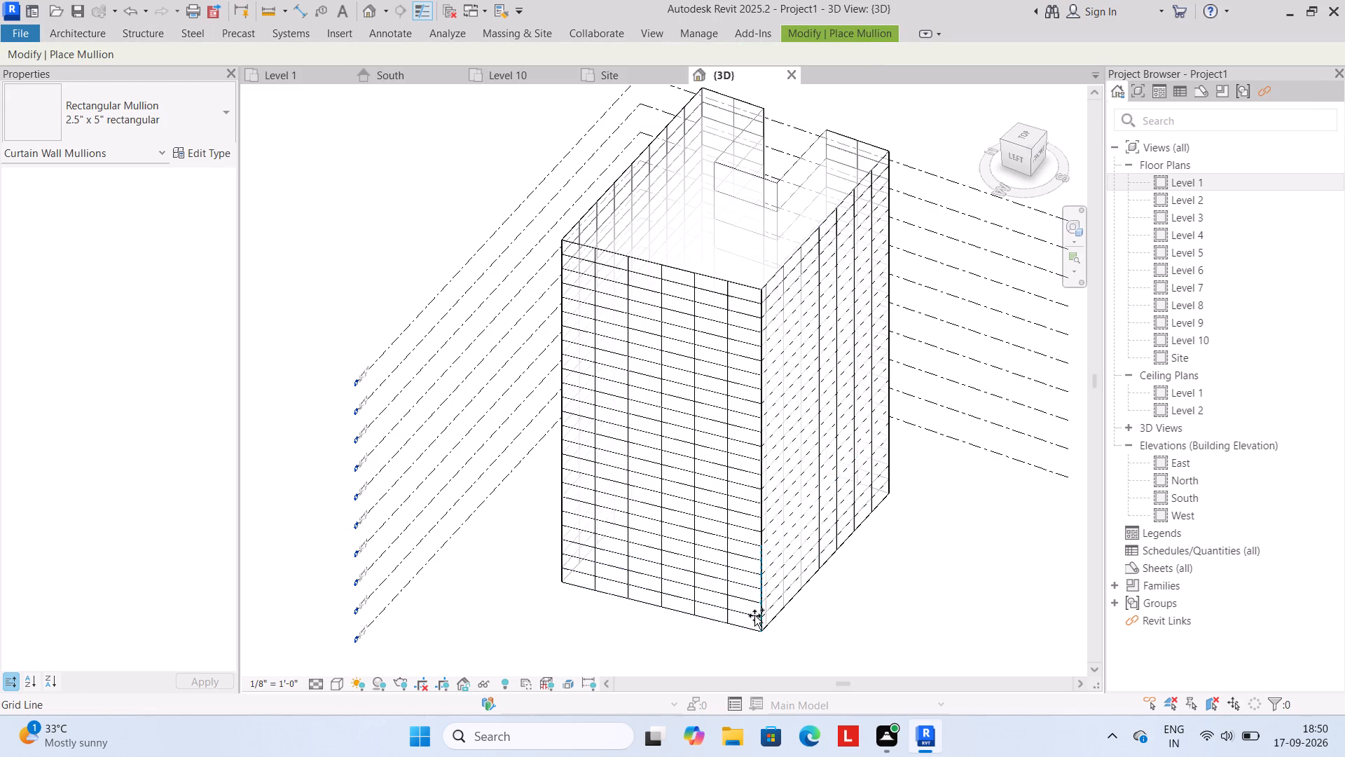
click(807, 27)
click(838, 71)
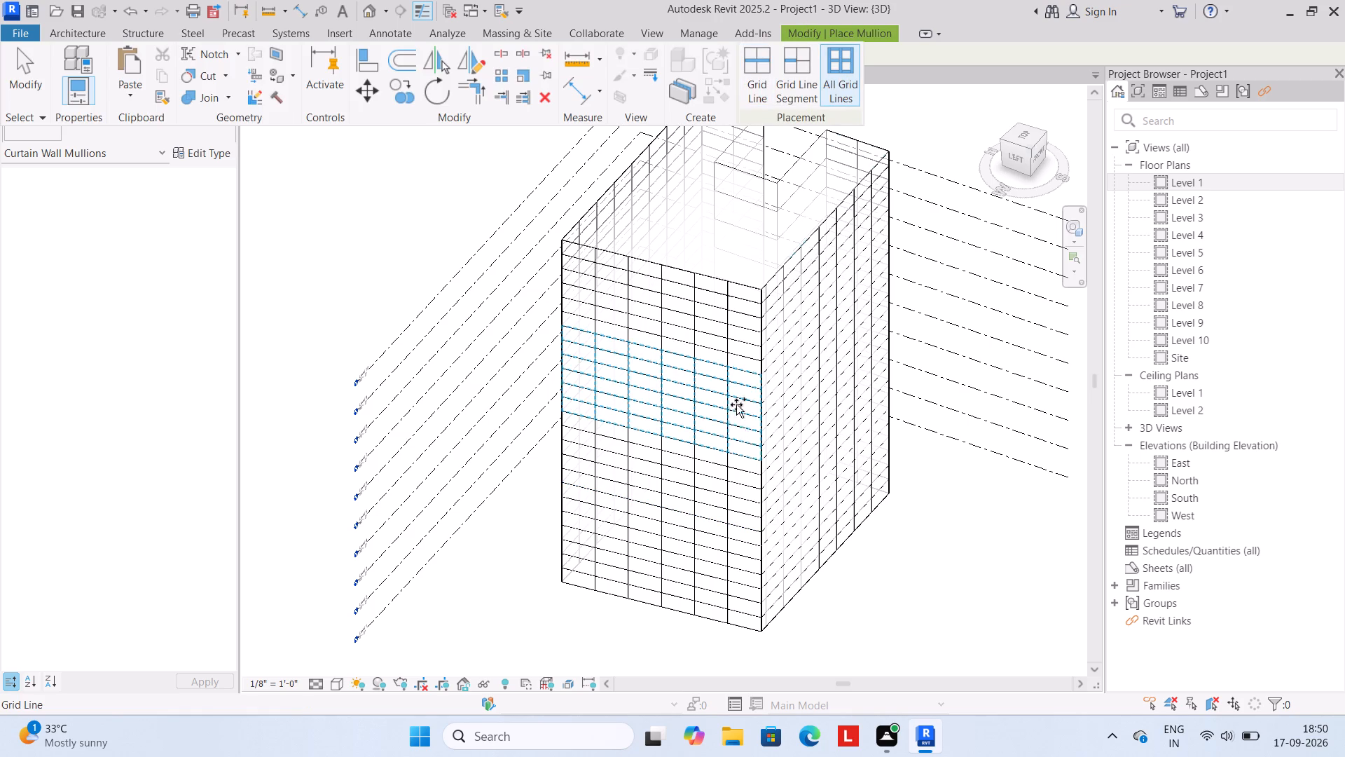
click(761, 616)
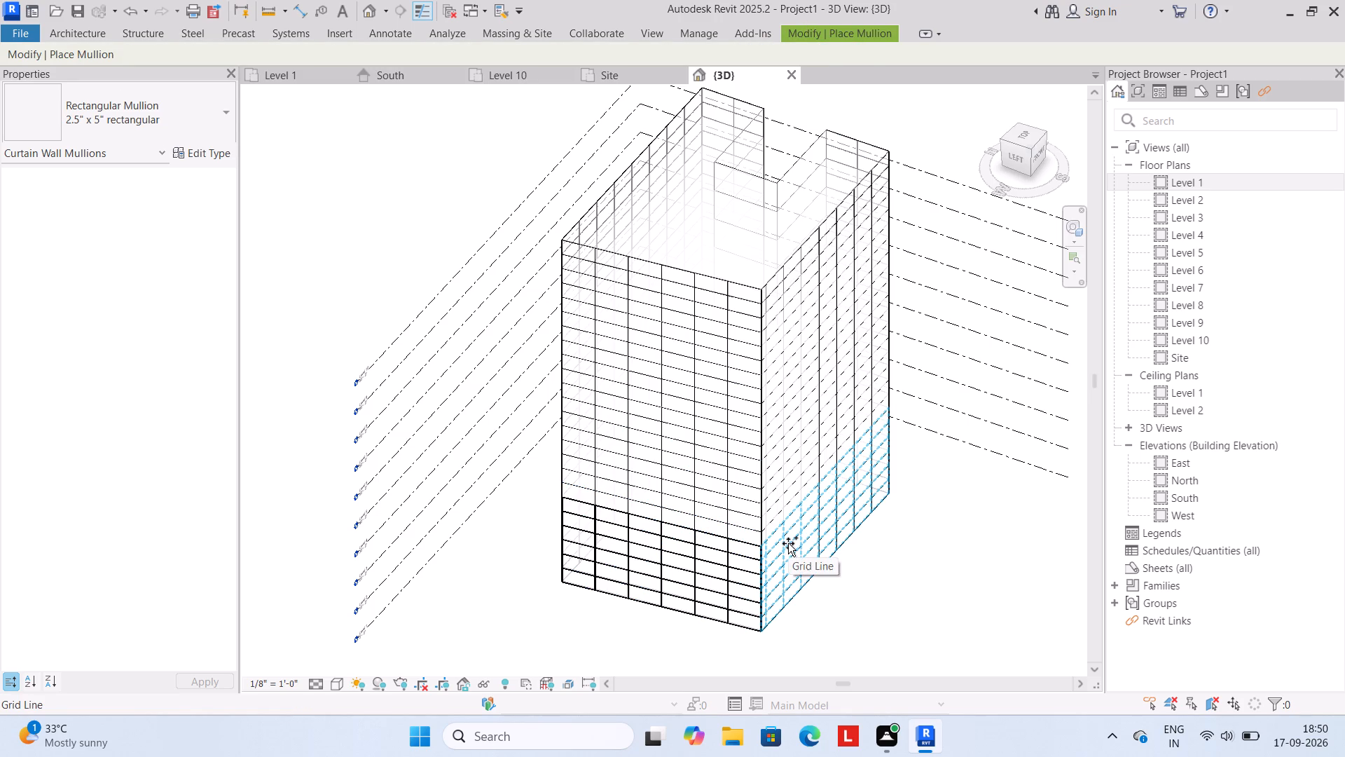
ctrl+click(766, 557)
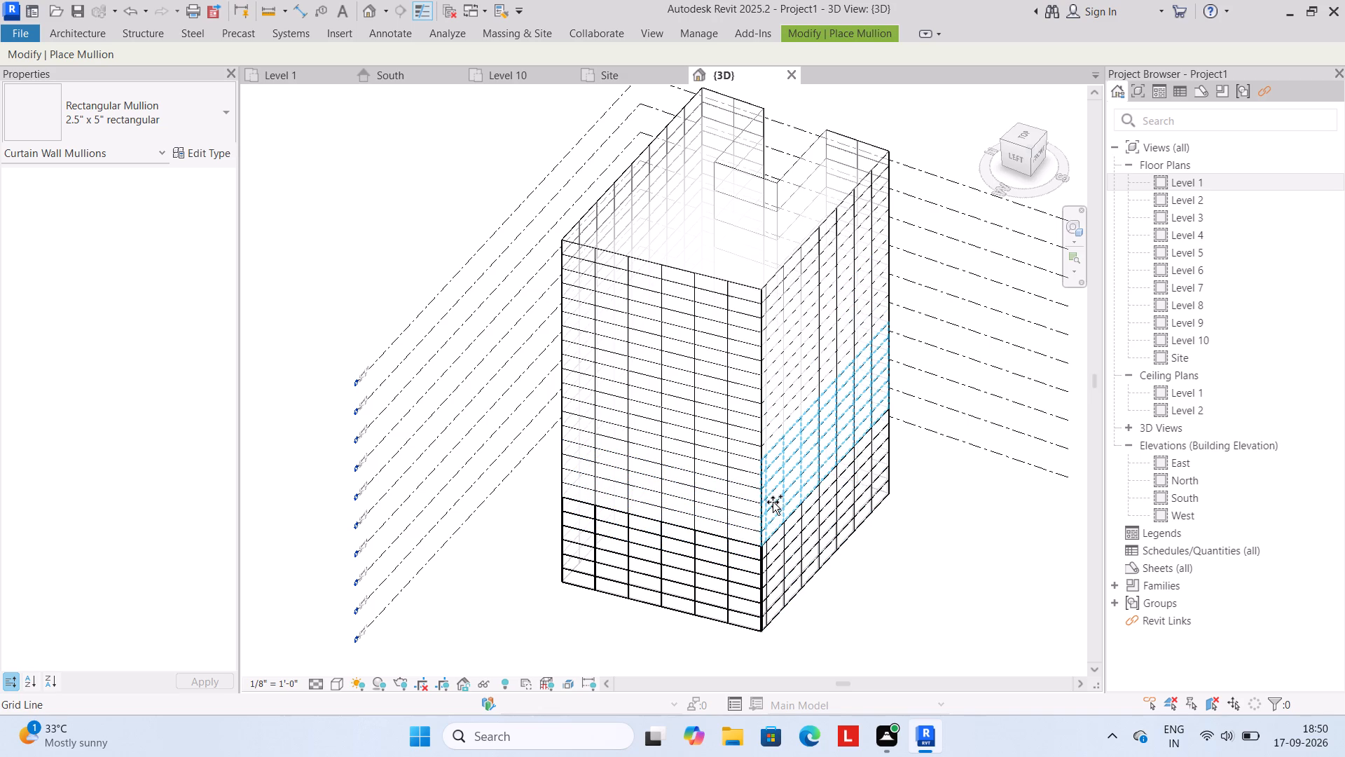
click(773, 502)
click(765, 404)
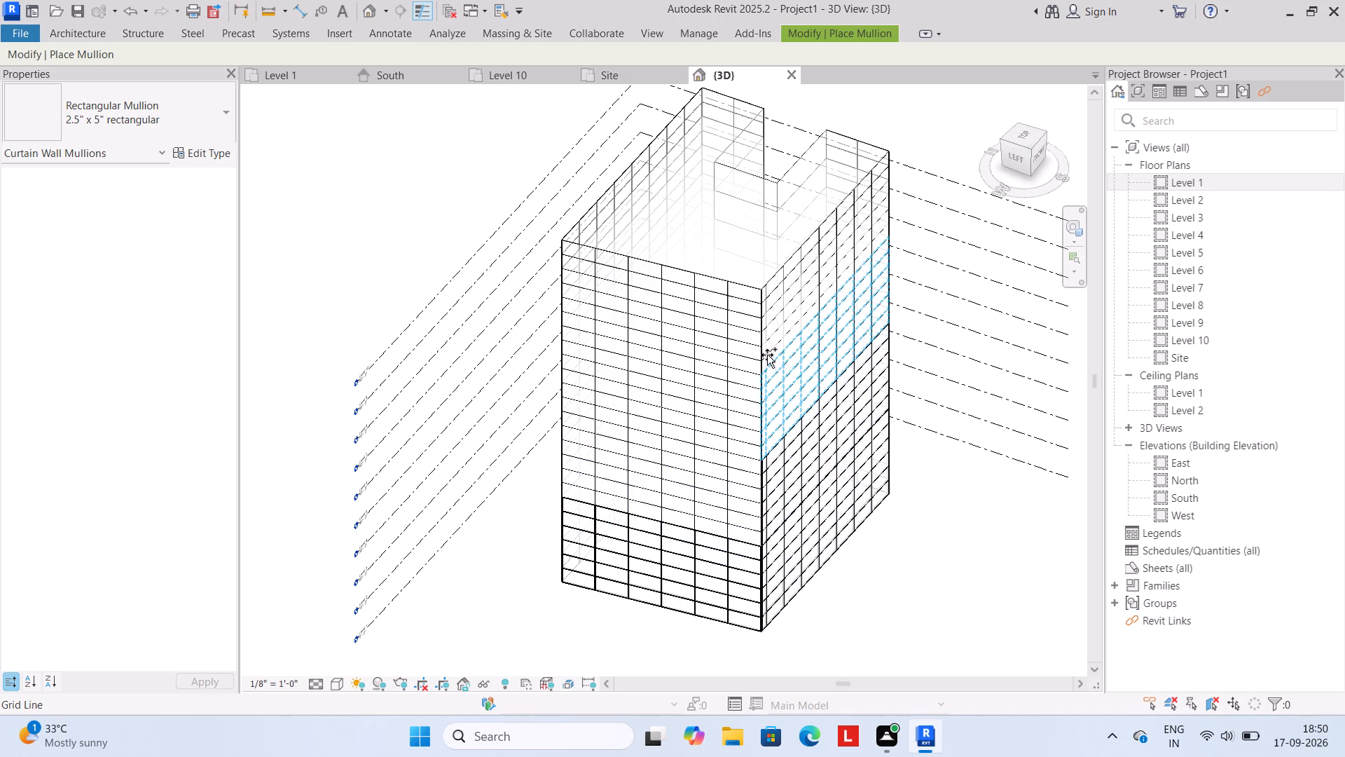
Place mullions on all grid lines of the remaining overlapping tiers opposite the notch and the adjacent long side's uppermost tier.
click(763, 322)
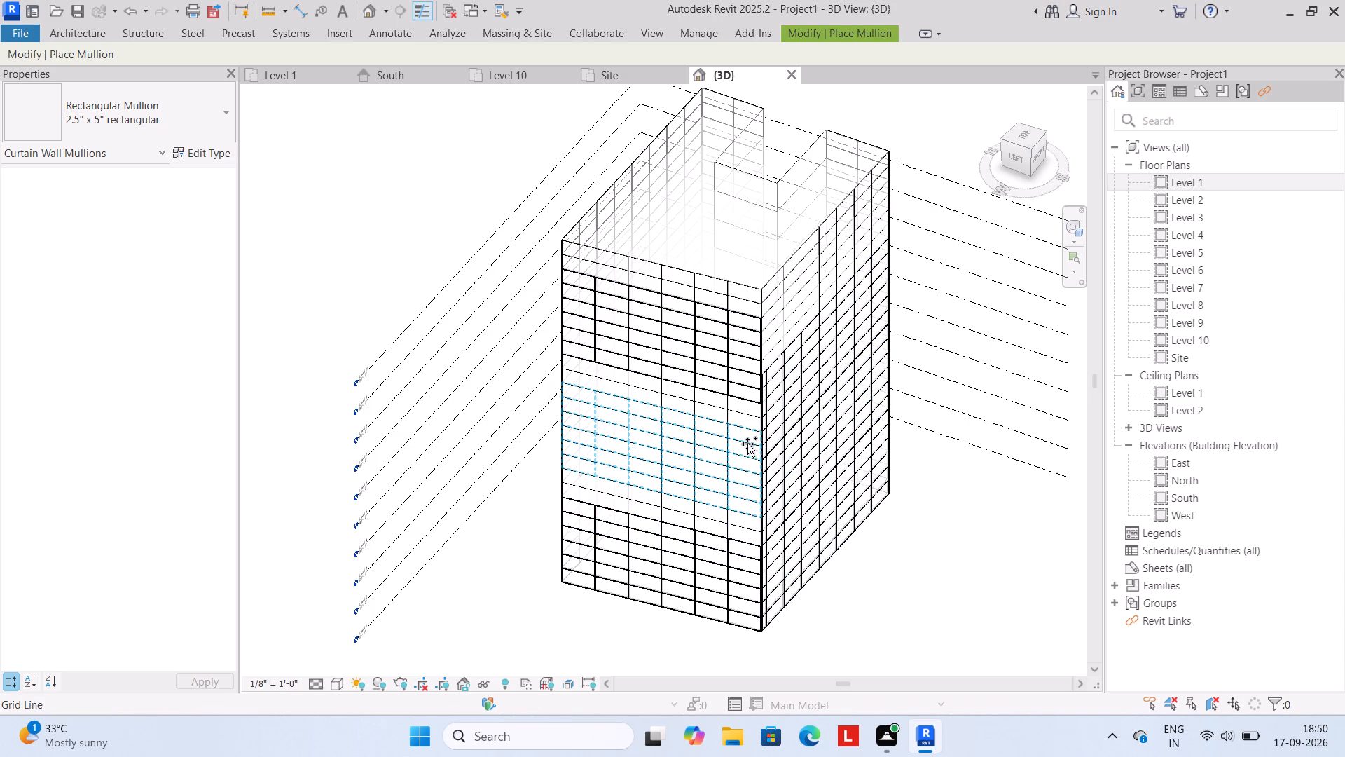
click(747, 433)
click(742, 526)
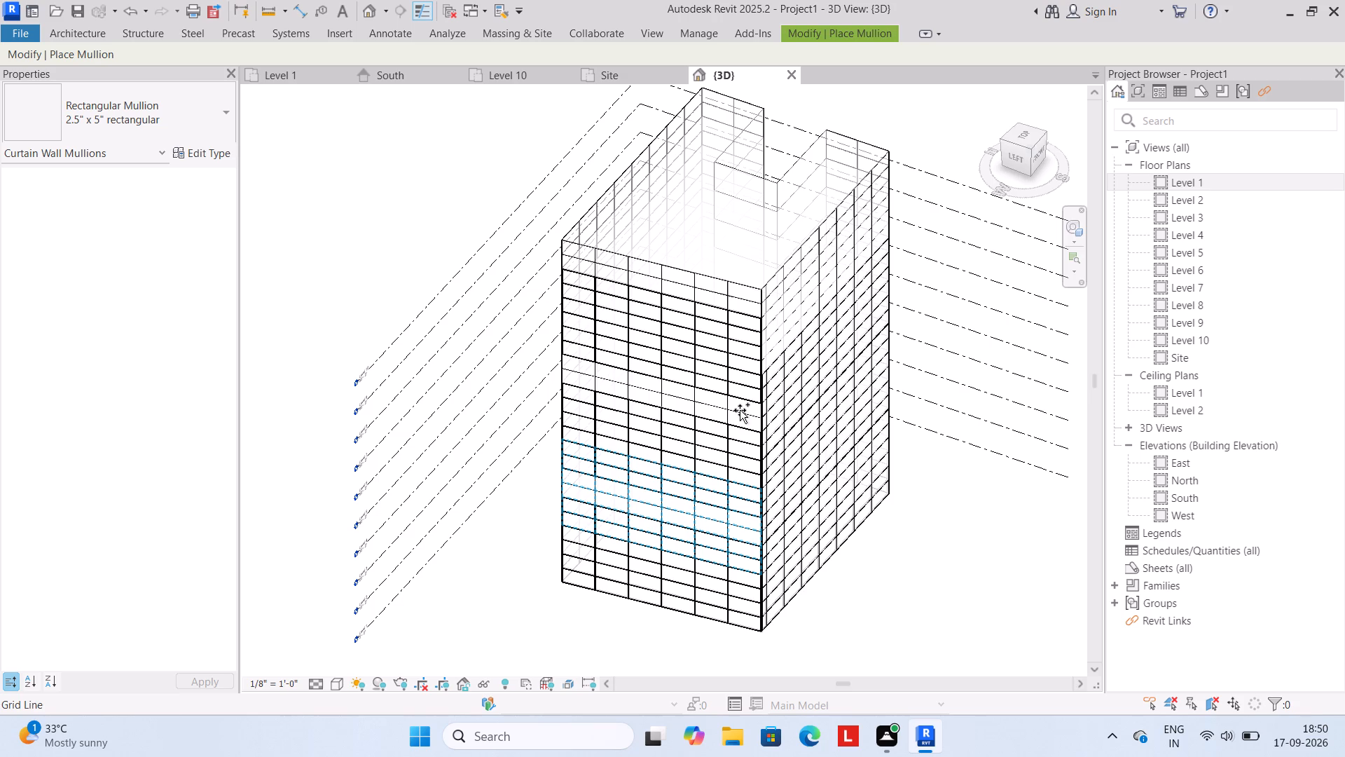
click(740, 410)
click(727, 406)
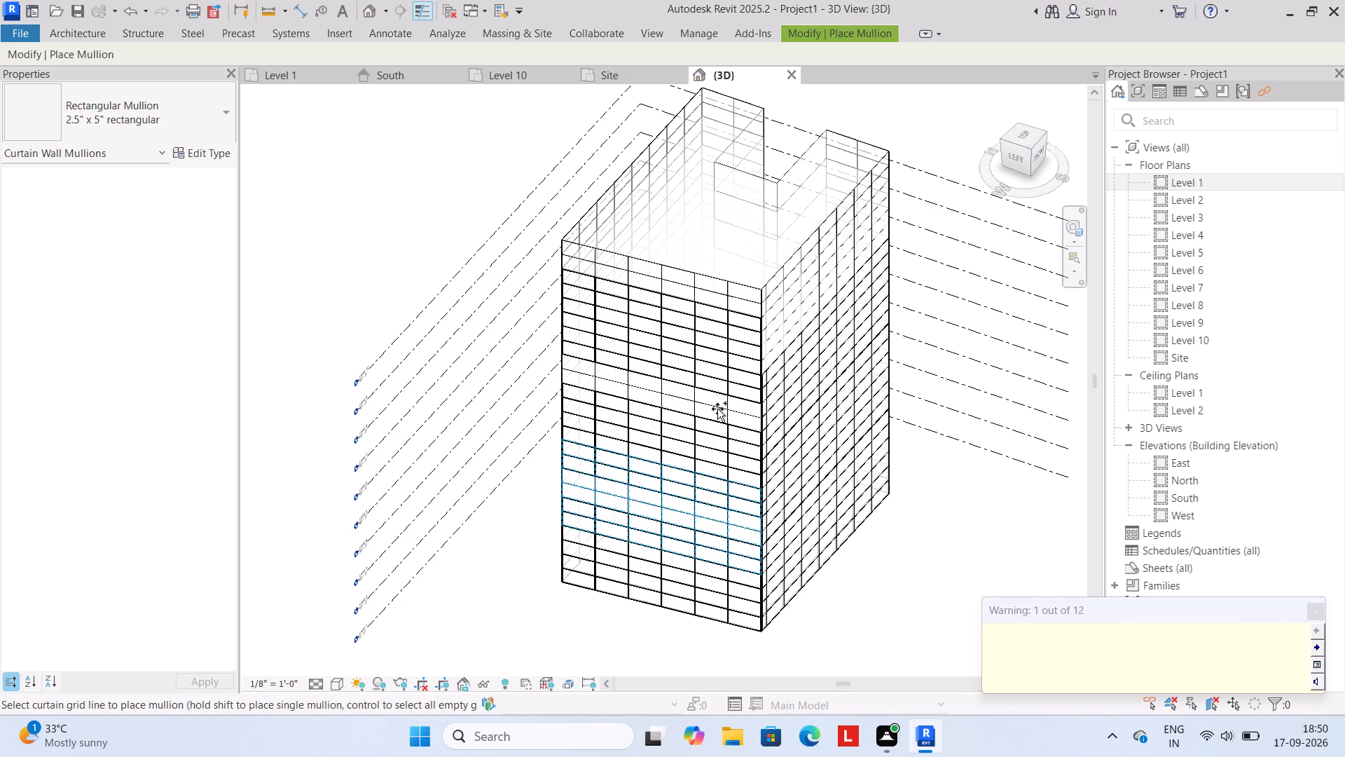
click(712, 409)
click(699, 294)
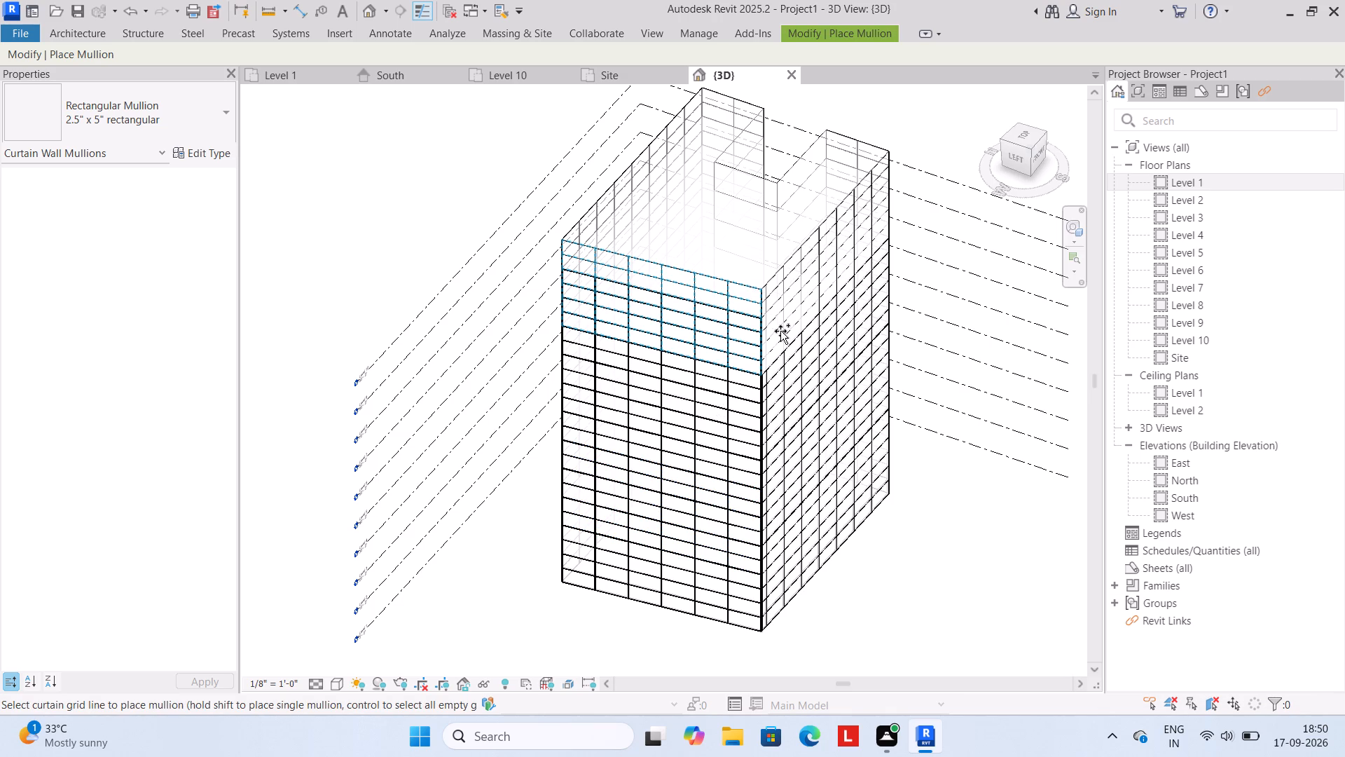
click(785, 322)
Place mullions on all grid lines of the four tiers, base to top, of the notched side's wing without mullions.
scroll(846, 493, down, 3)
scroll(916, 538, down, 2)
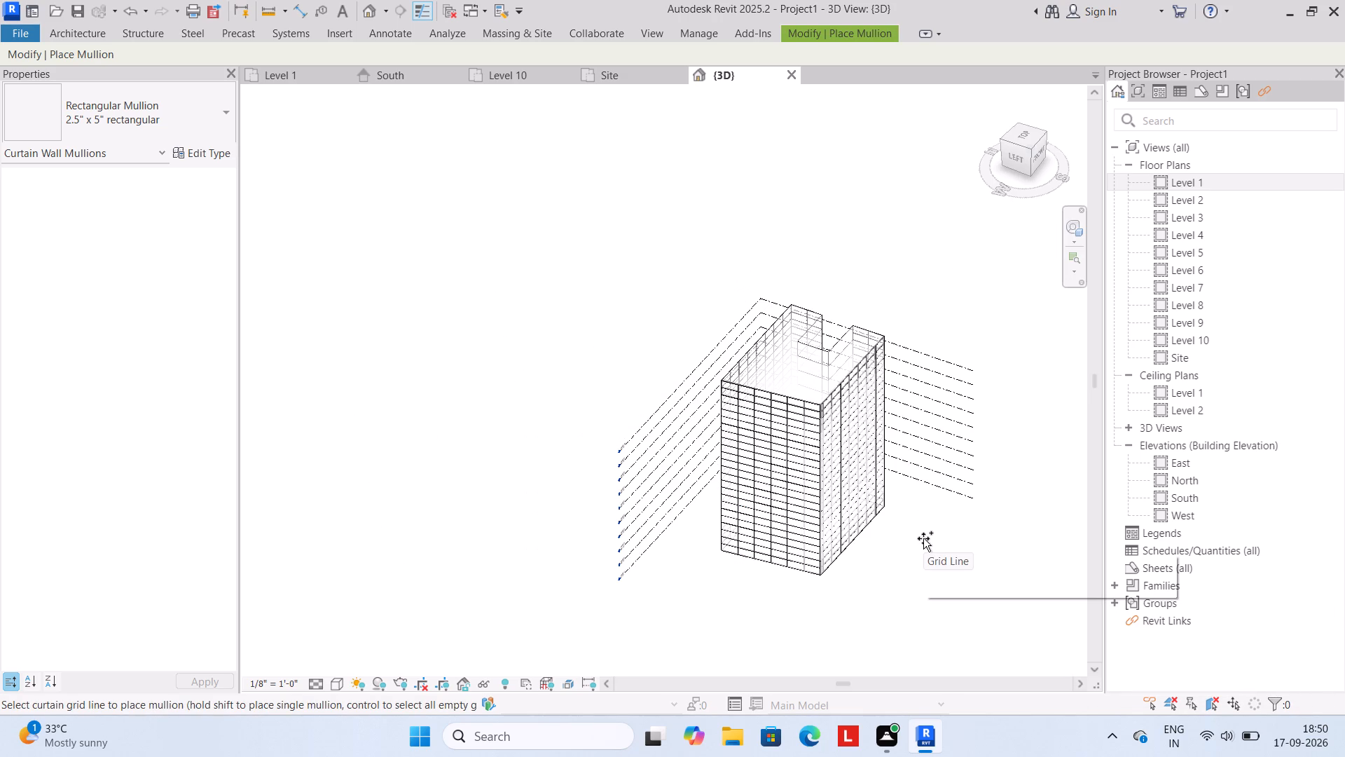
shift+middle_drag(921, 541, 411, 423)
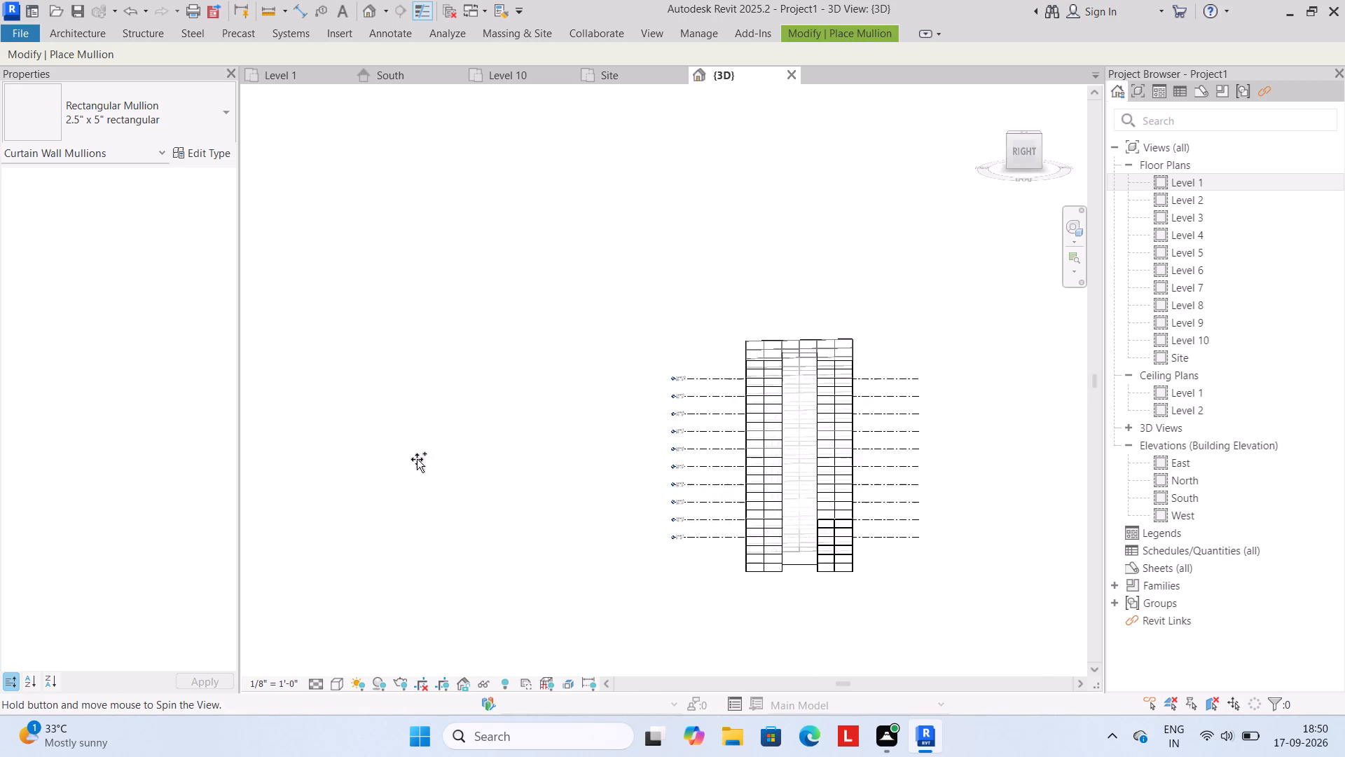
scroll(764, 566, up, 5)
click(763, 569)
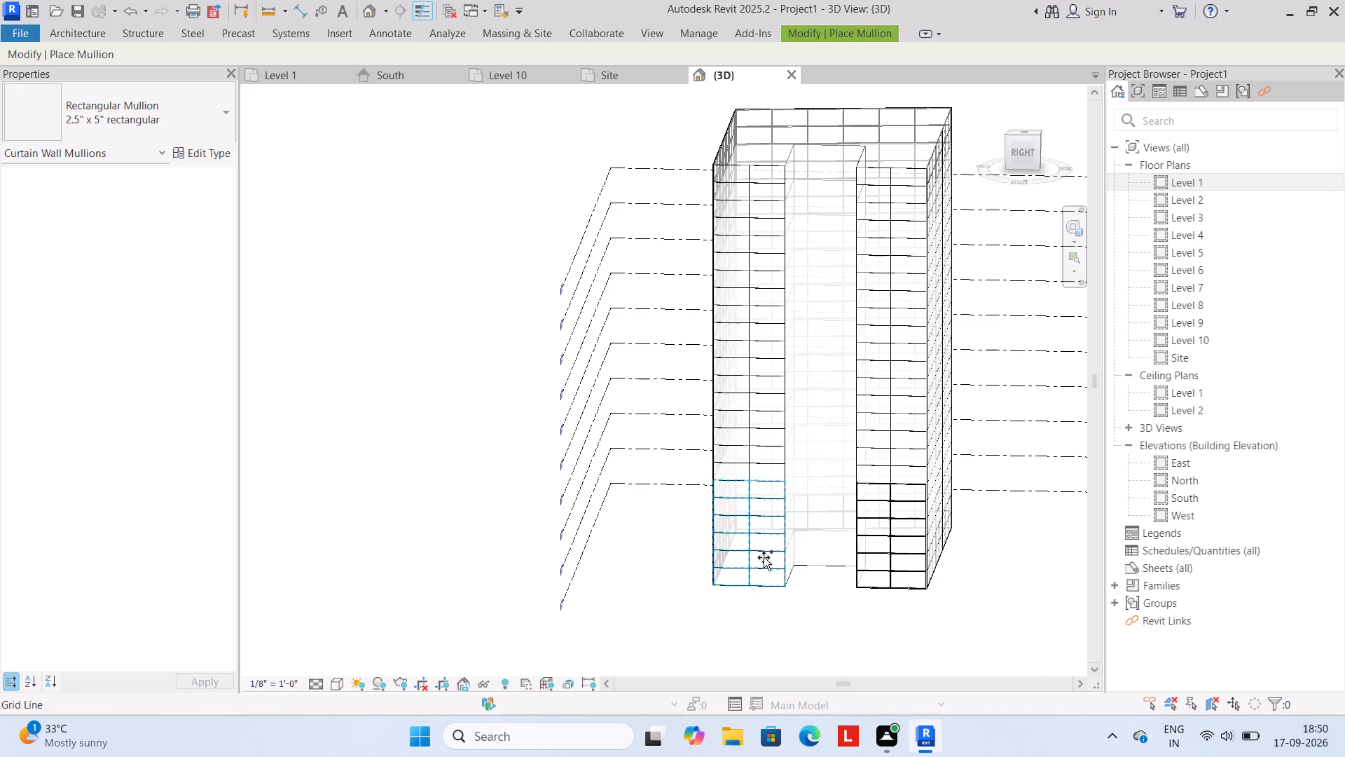
click(758, 476)
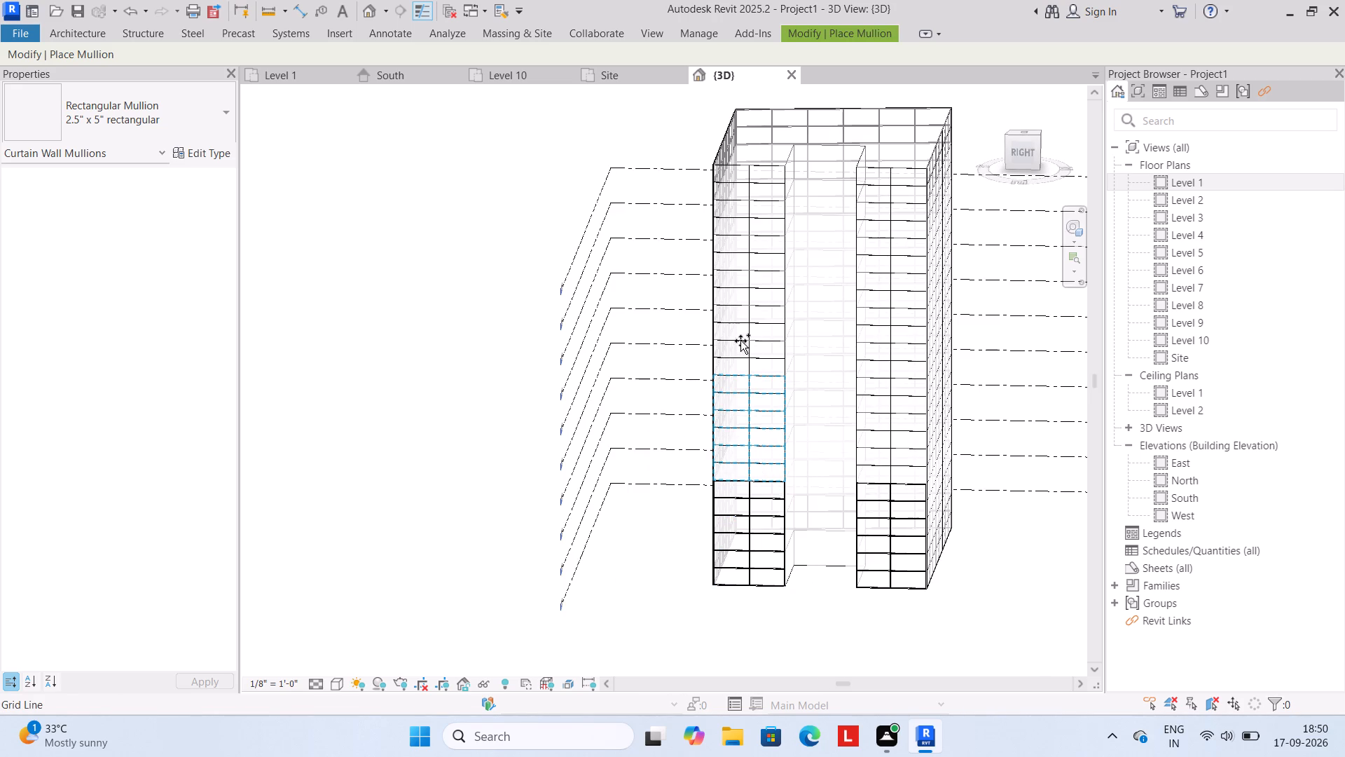
click(751, 370)
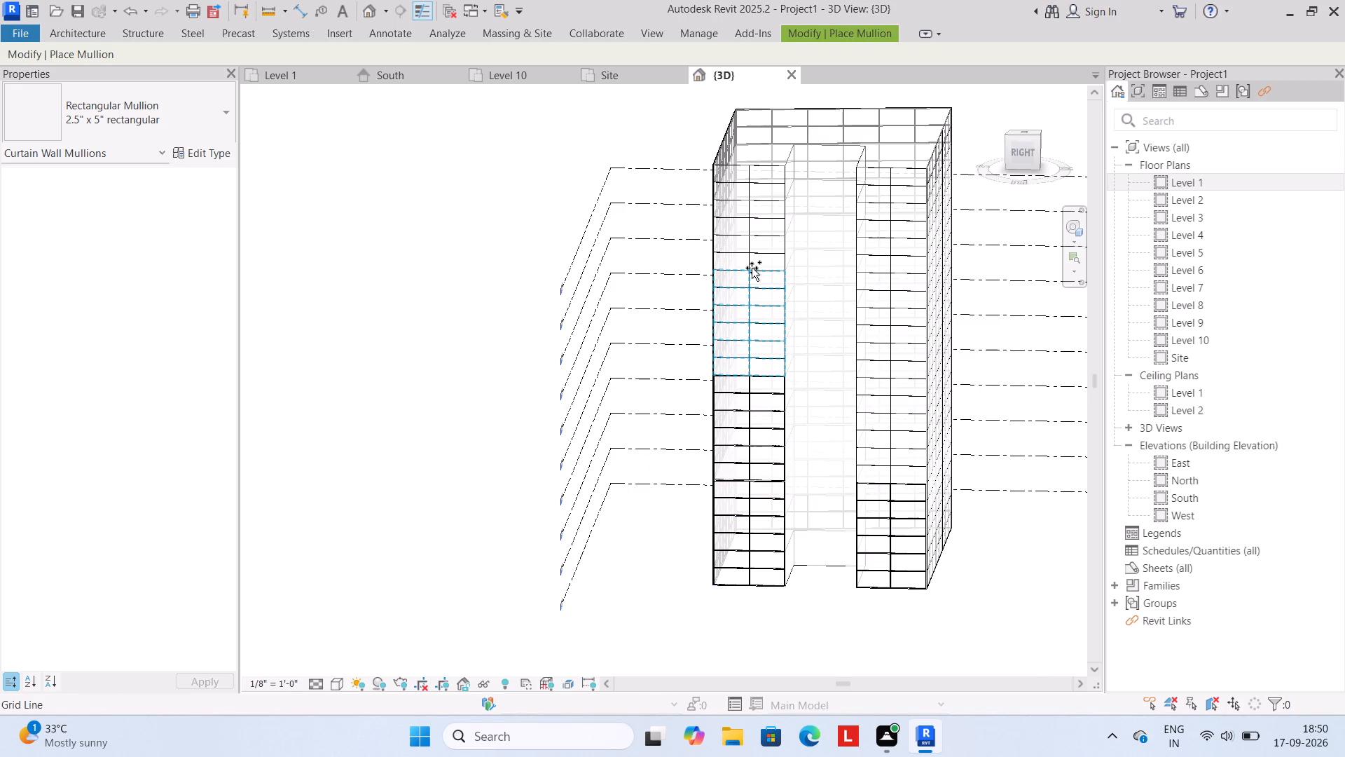
click(752, 268)
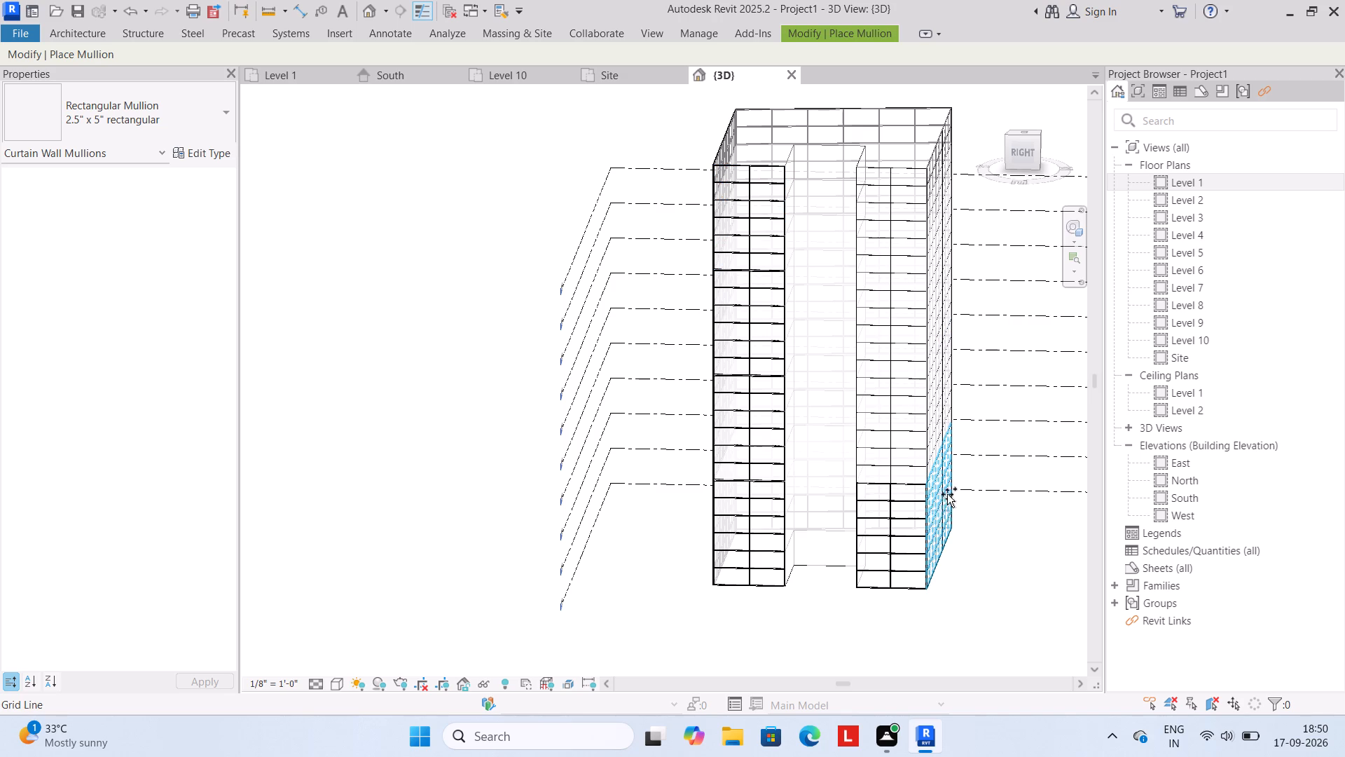
Place mullions on all grid lines of the three upper tiers of the notched side's other wing.
click(892, 482)
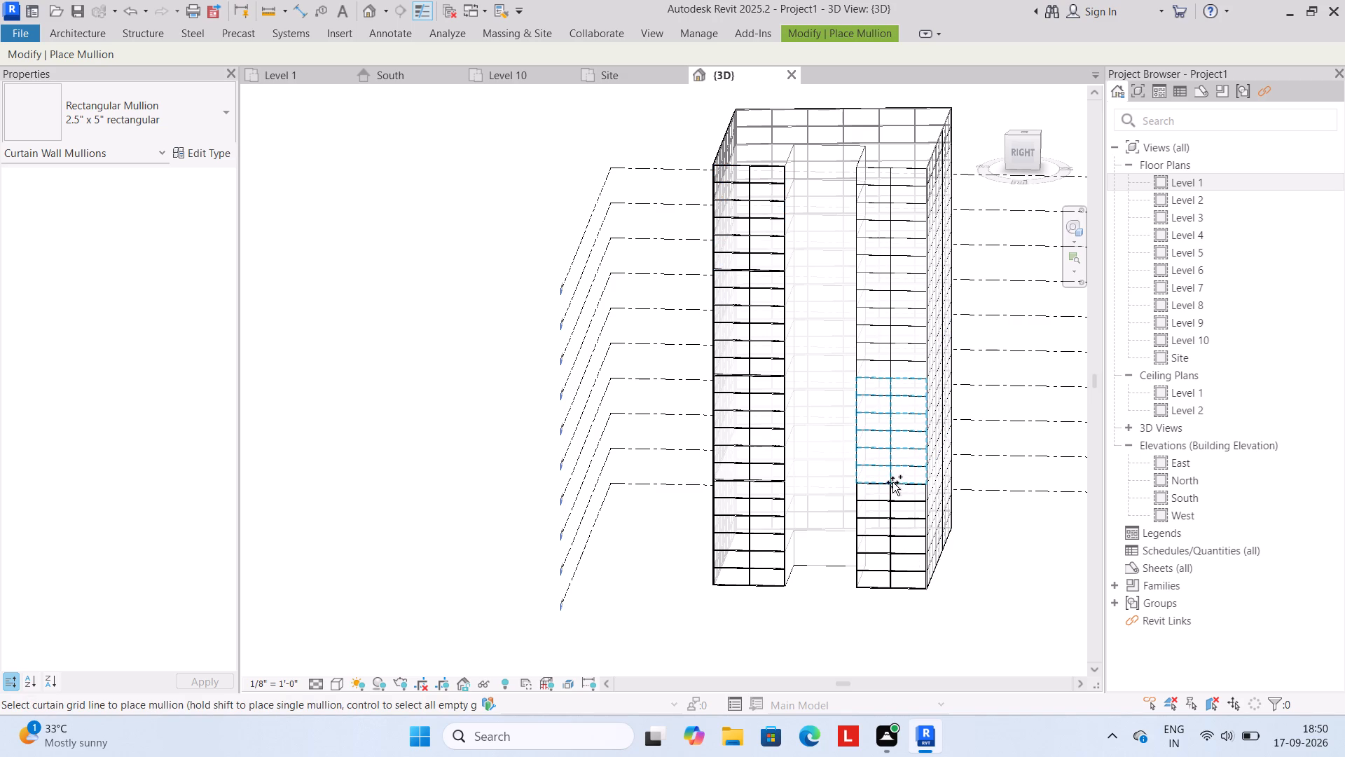
drag(889, 374, 889, 362)
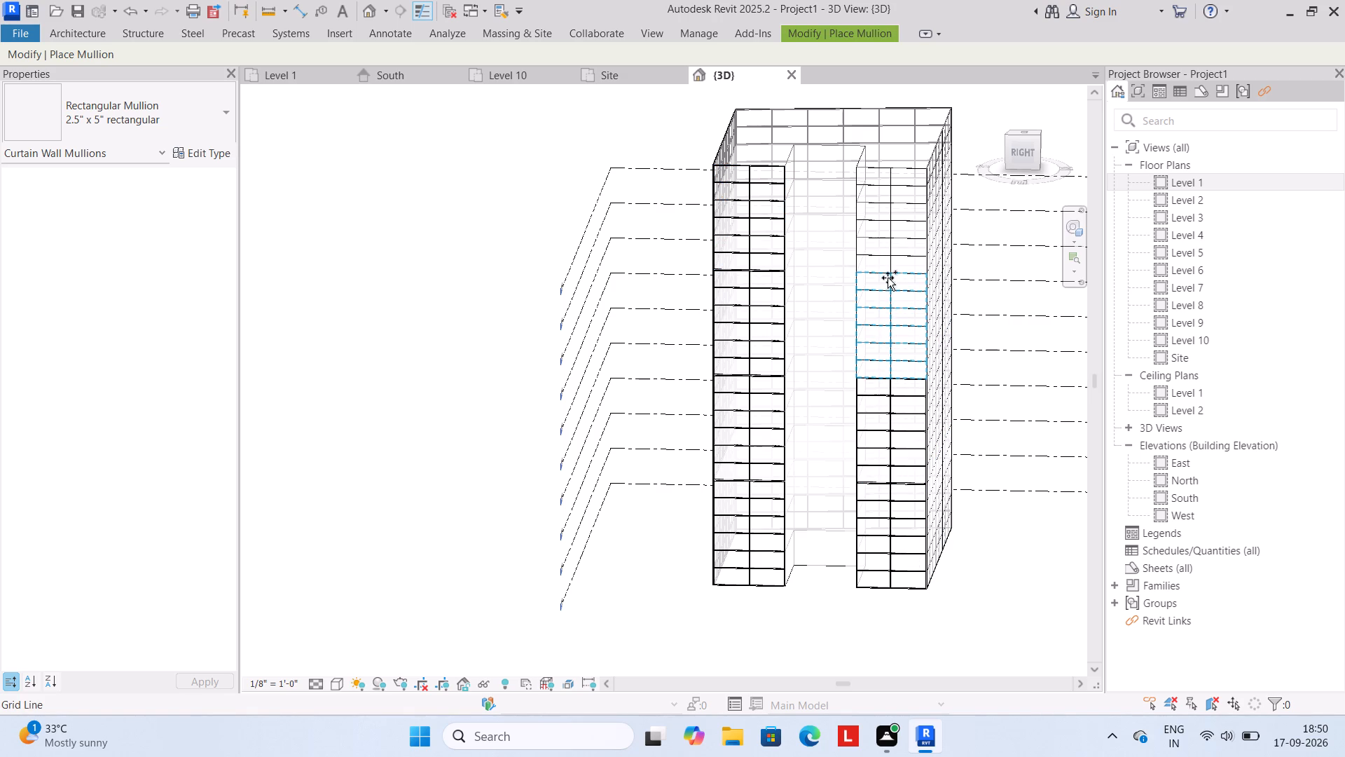
click(889, 271)
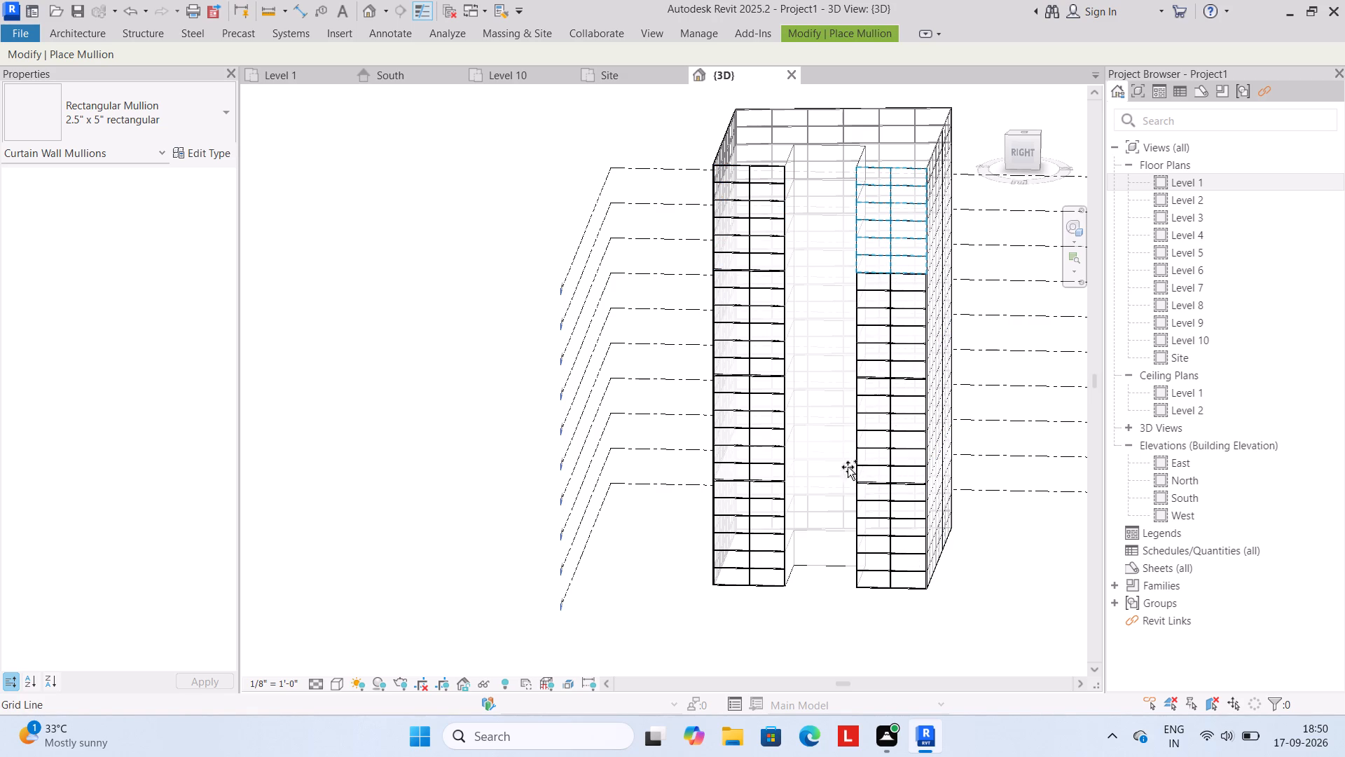
Examine the type properties of the 2.5" x 5" rectangular mullion and close them without changes.
scroll(1005, 611, down, 2)
middle_drag(987, 599, 822, 616)
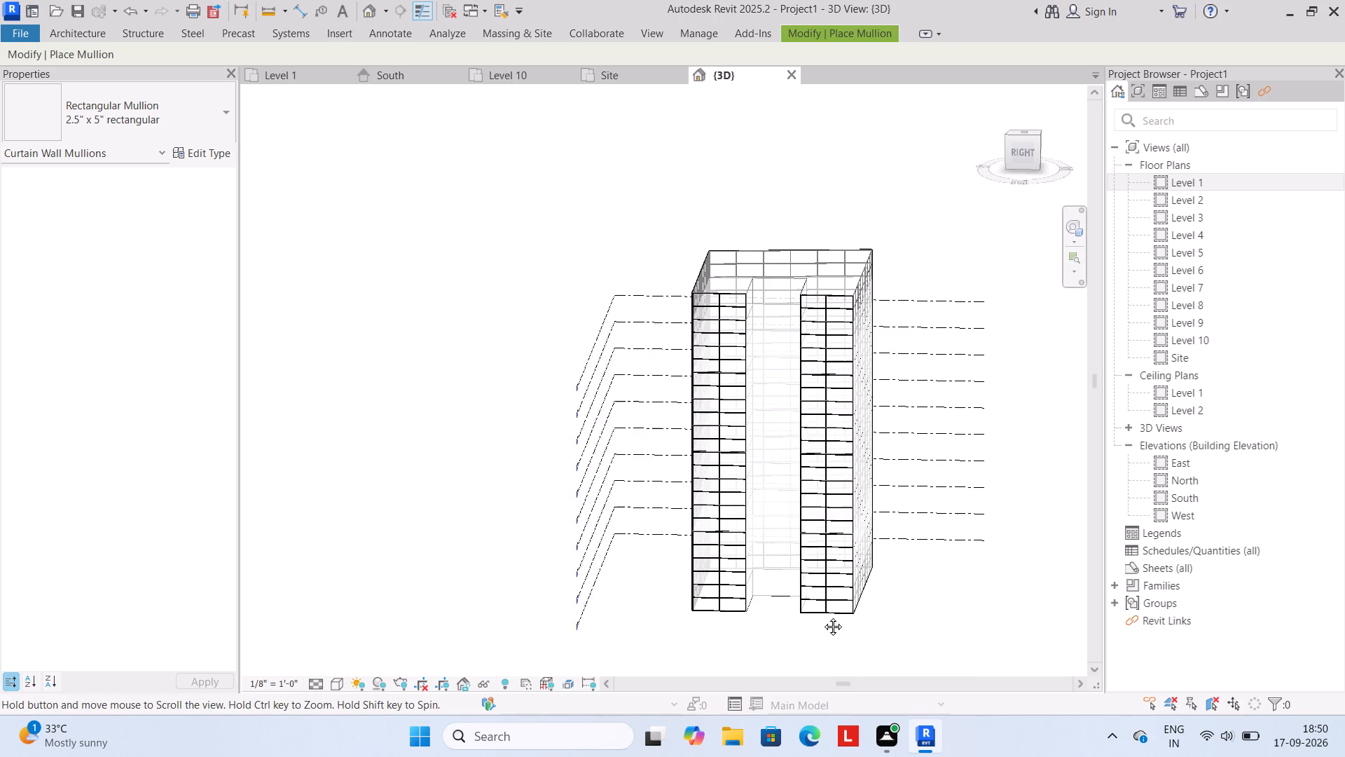
middle_drag(822, 616, 794, 595)
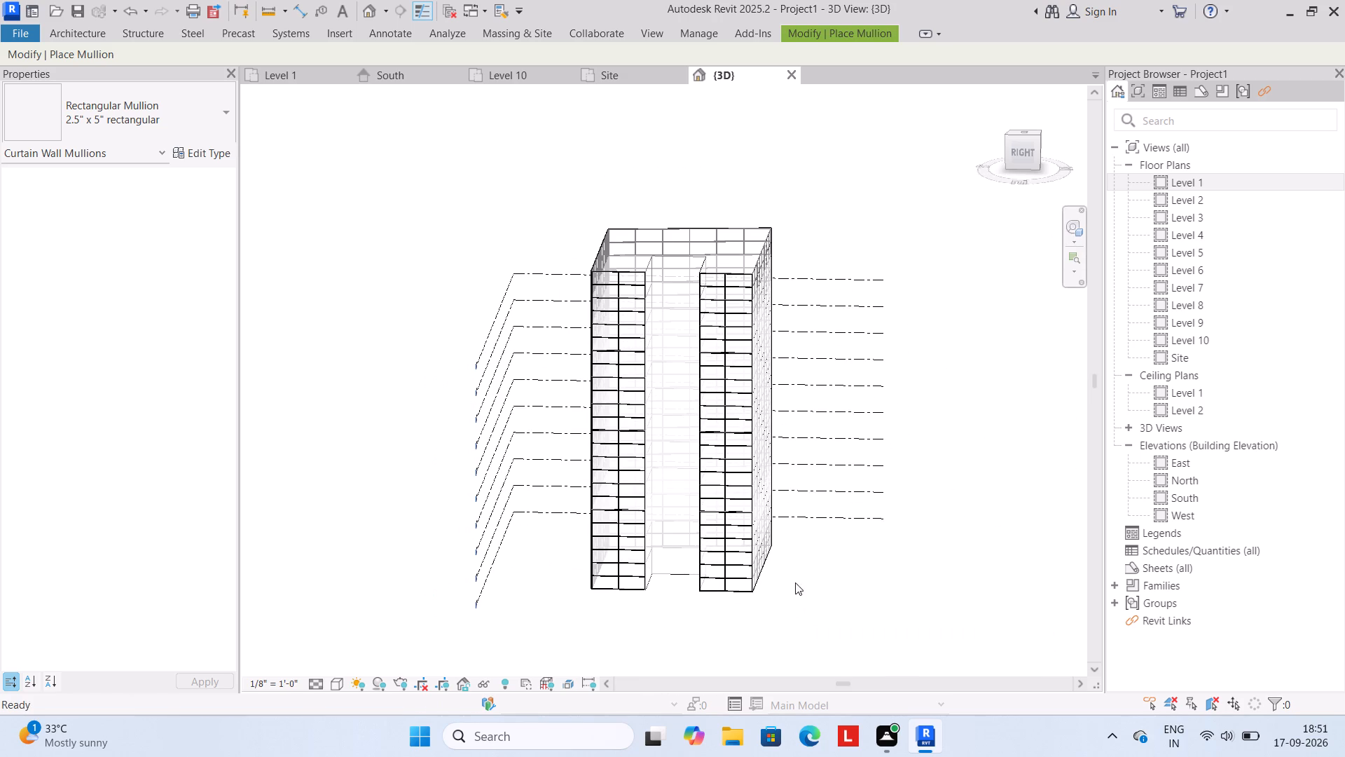
click(195, 152)
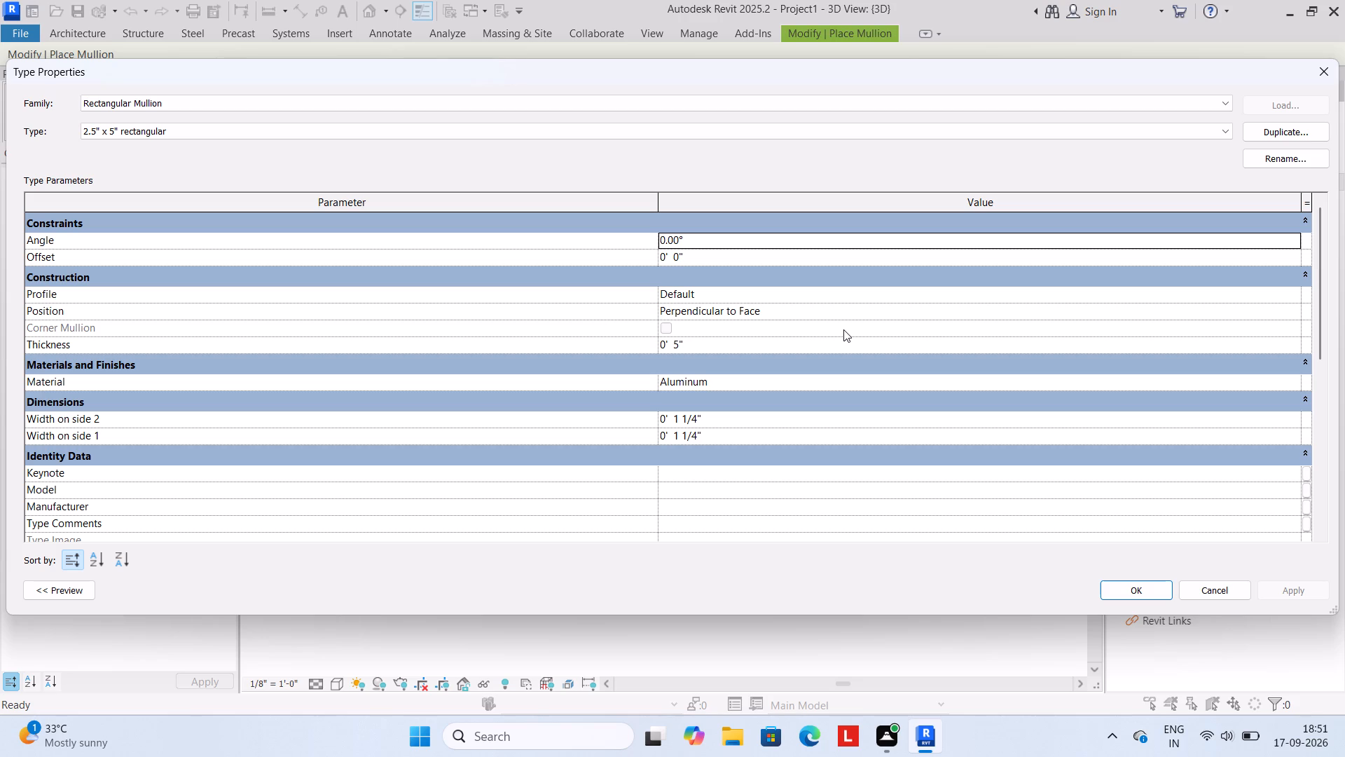
scroll(843, 329, down, 10)
scroll(837, 372, up, 5)
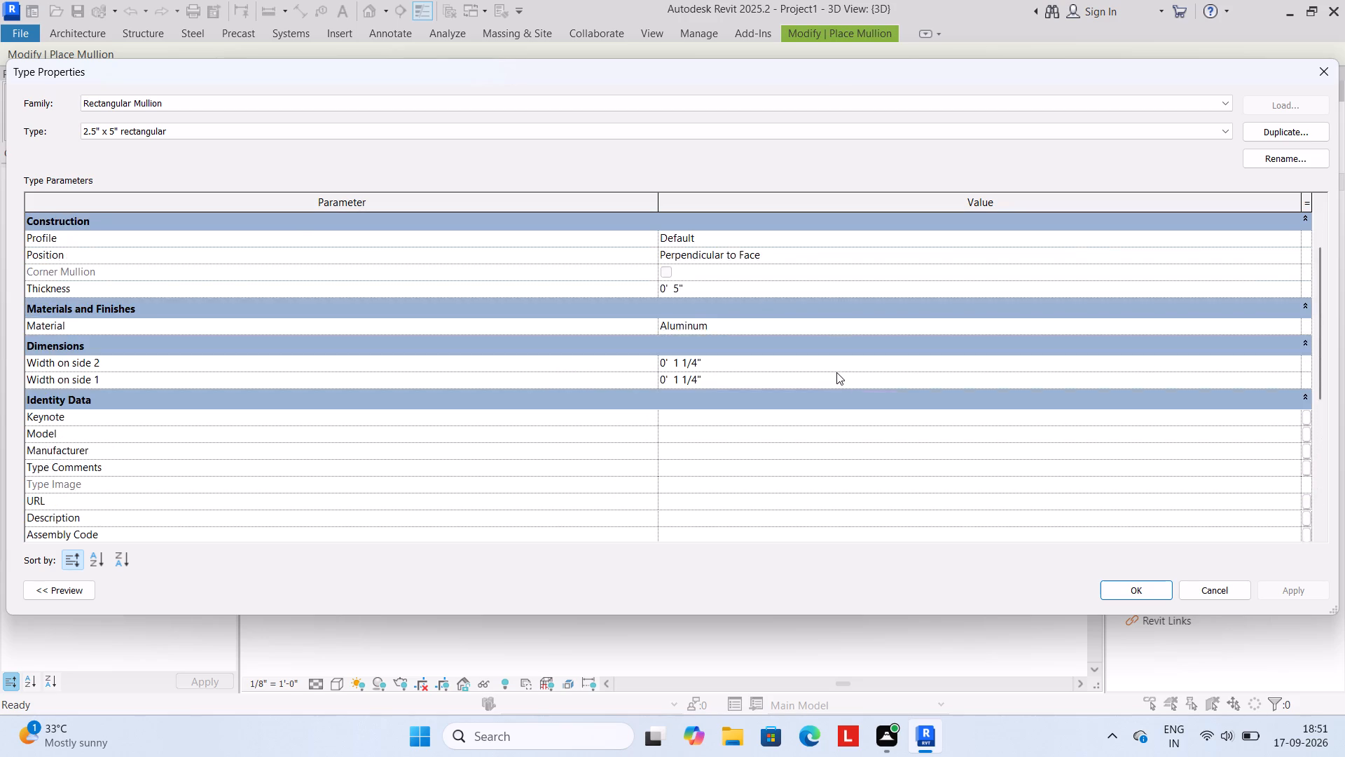
scroll(835, 372, up, 6)
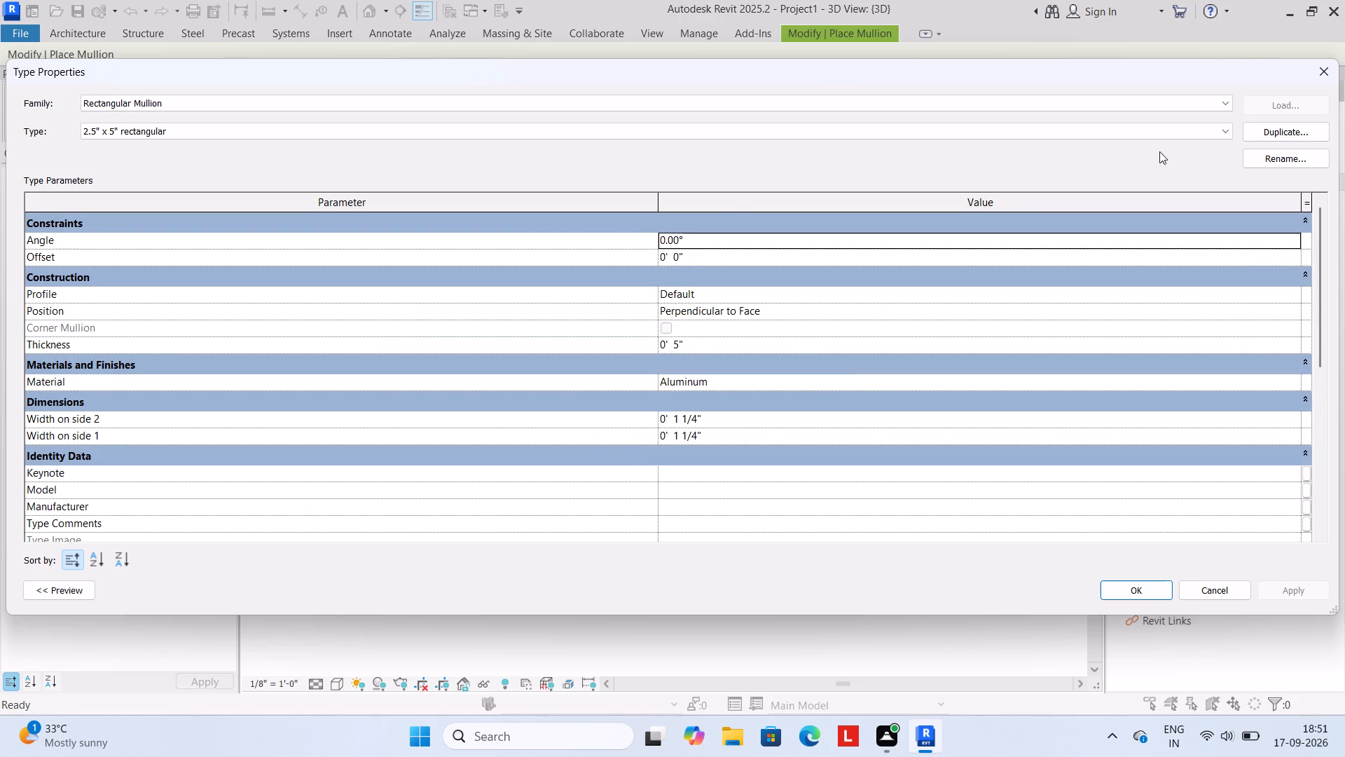
scroll(771, 313, up, 9)
click(1327, 71)
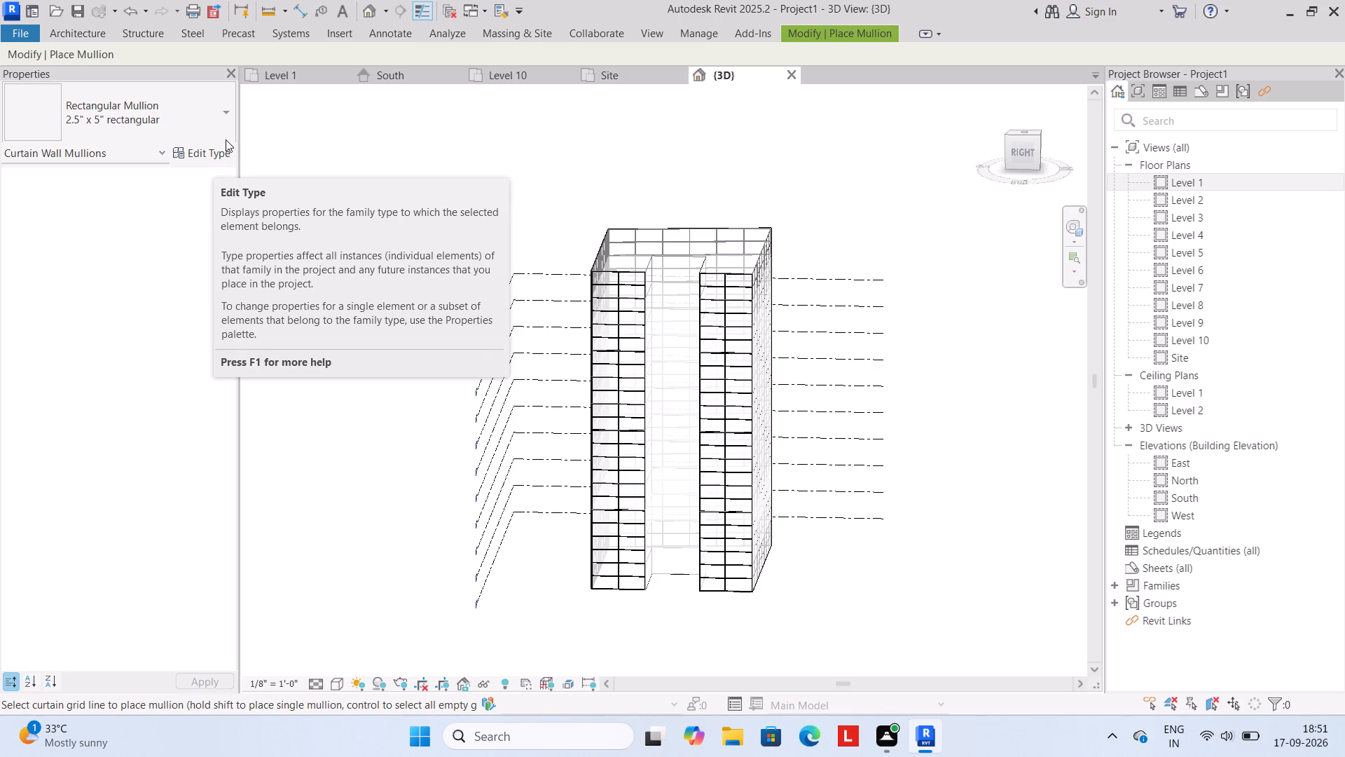
Inspect the mullioned tower in the 3D, Level 1, South, Level 10 and Site views, ending in the 3D view.
scroll(680, 287, up, 4)
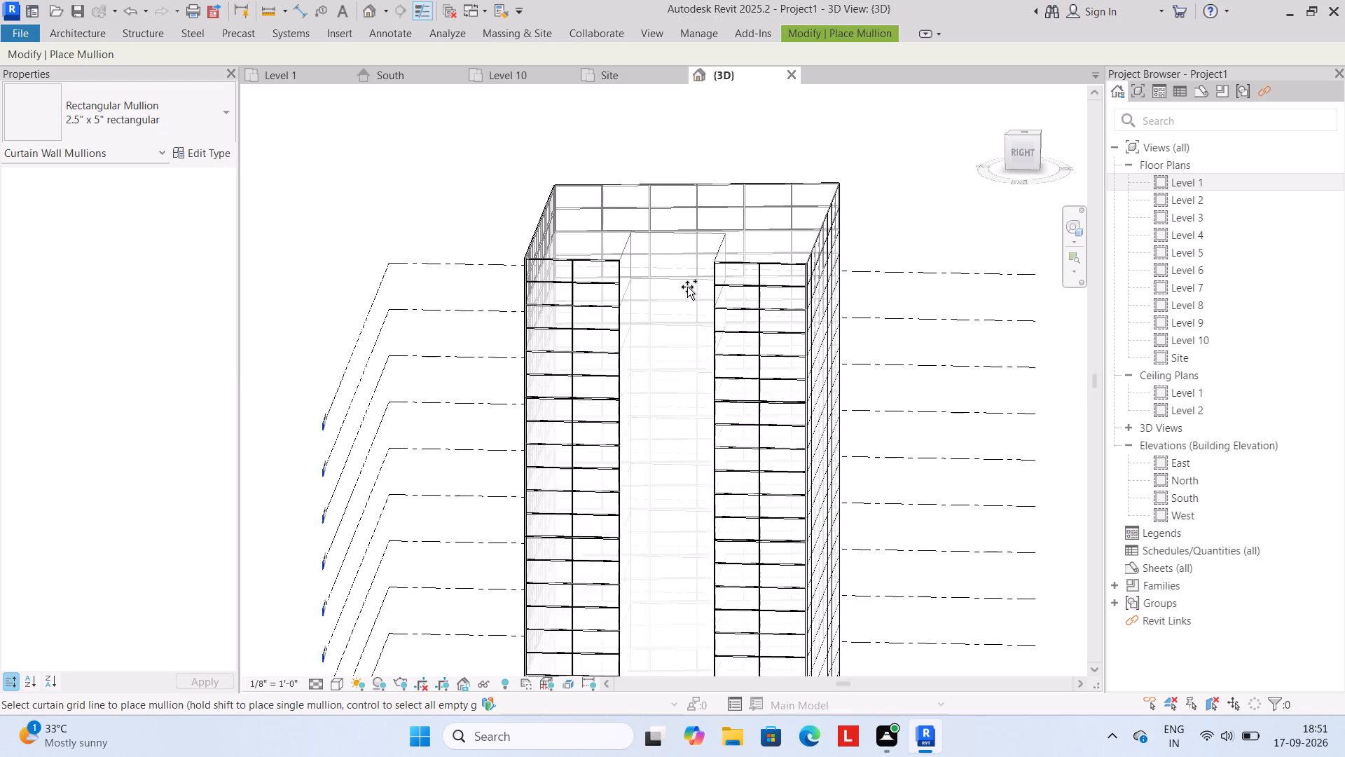
scroll(693, 280, up, 3)
middle_drag(691, 283, 663, 491)
scroll(676, 402, up, 1)
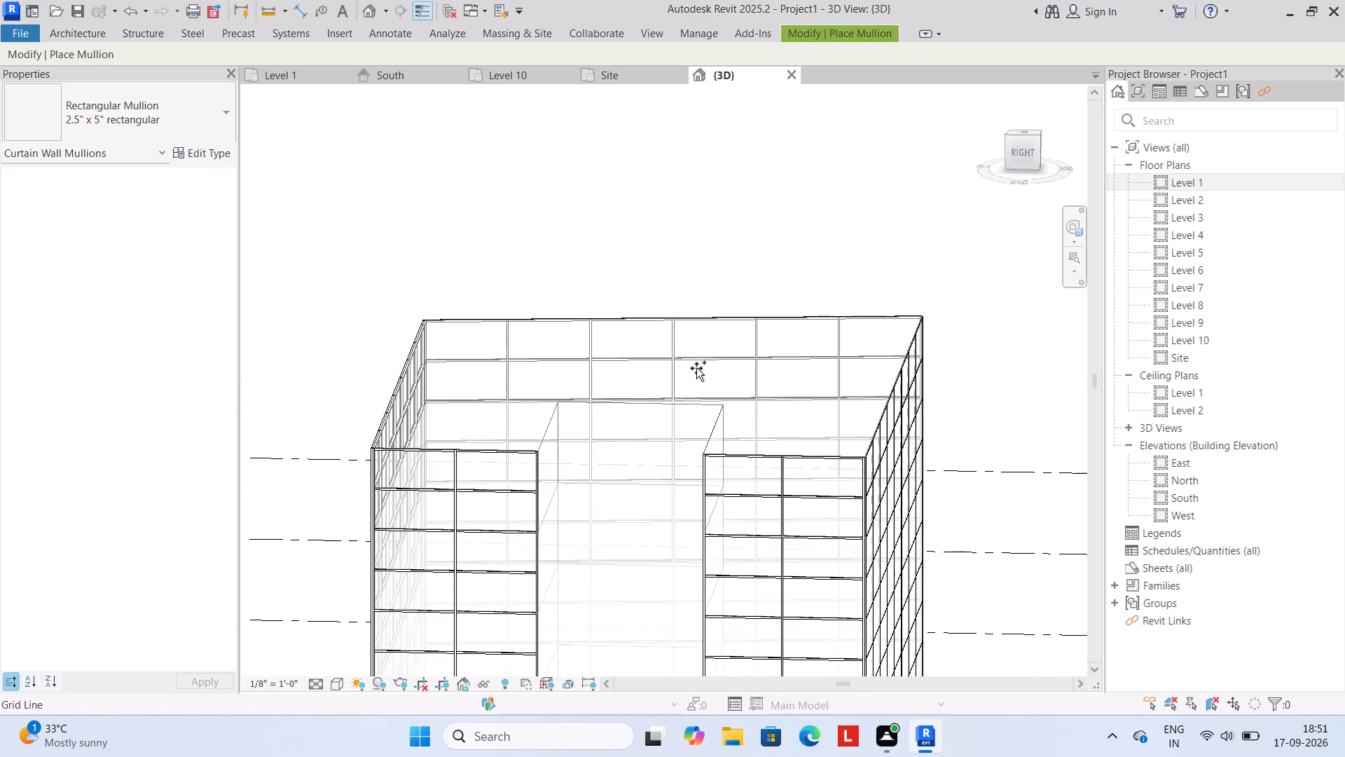
scroll(476, 439, down, 4)
middle_drag(471, 456, 531, 350)
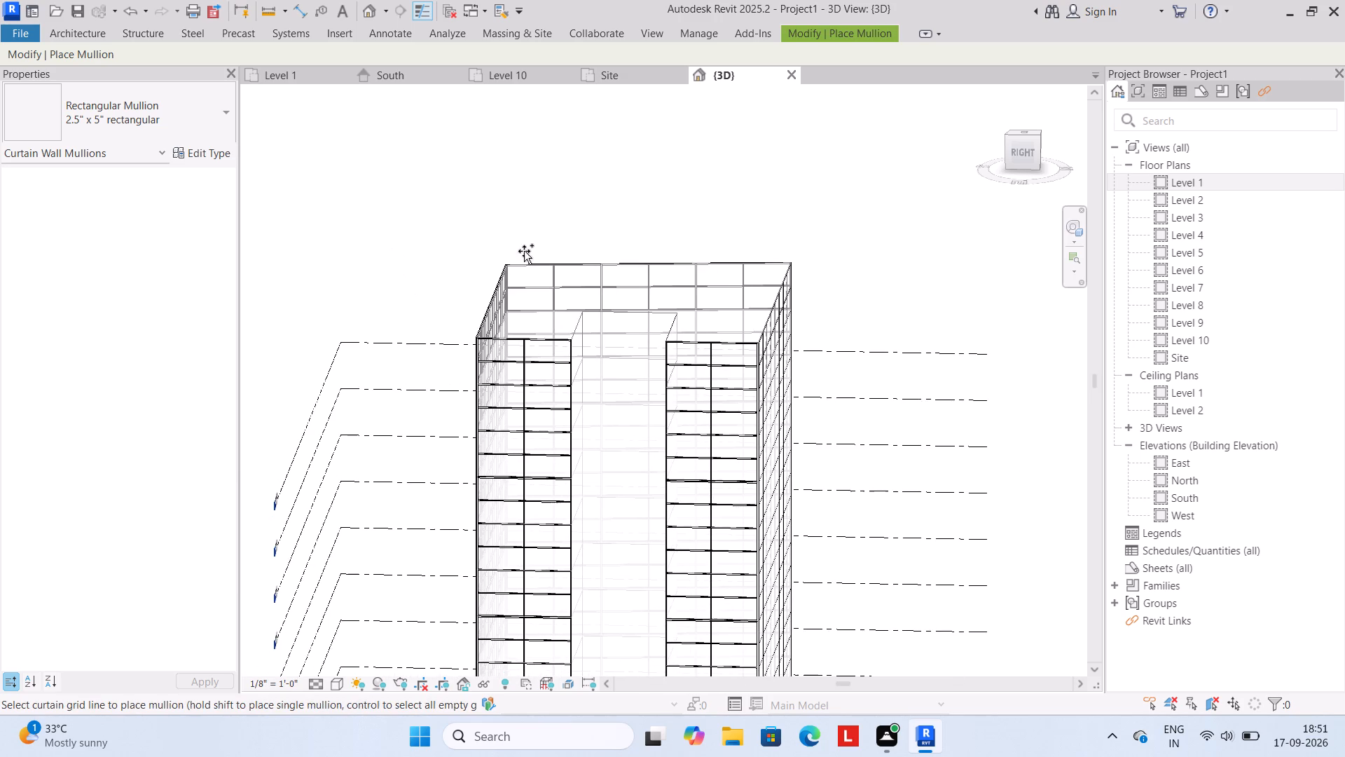
middle_drag(362, 456, 364, 315)
scroll(366, 322, down, 3)
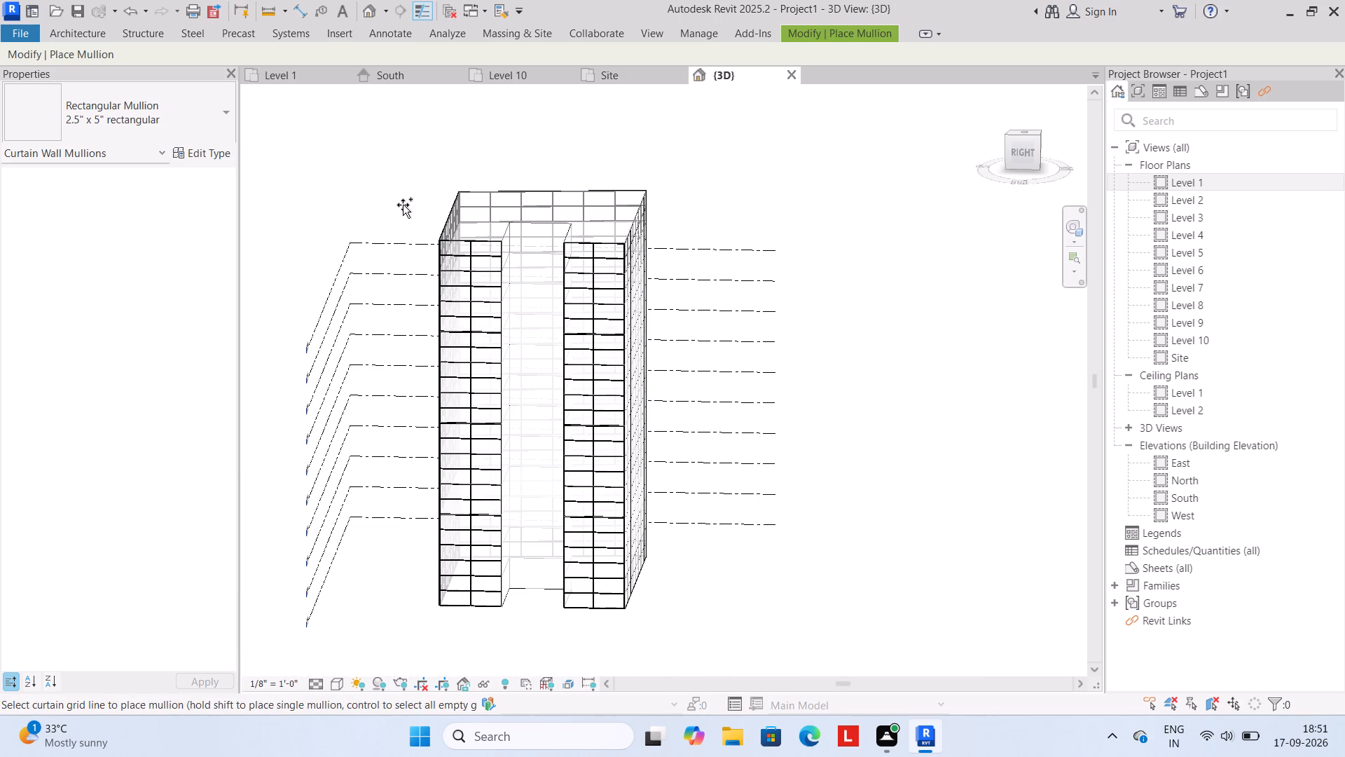
click(294, 86)
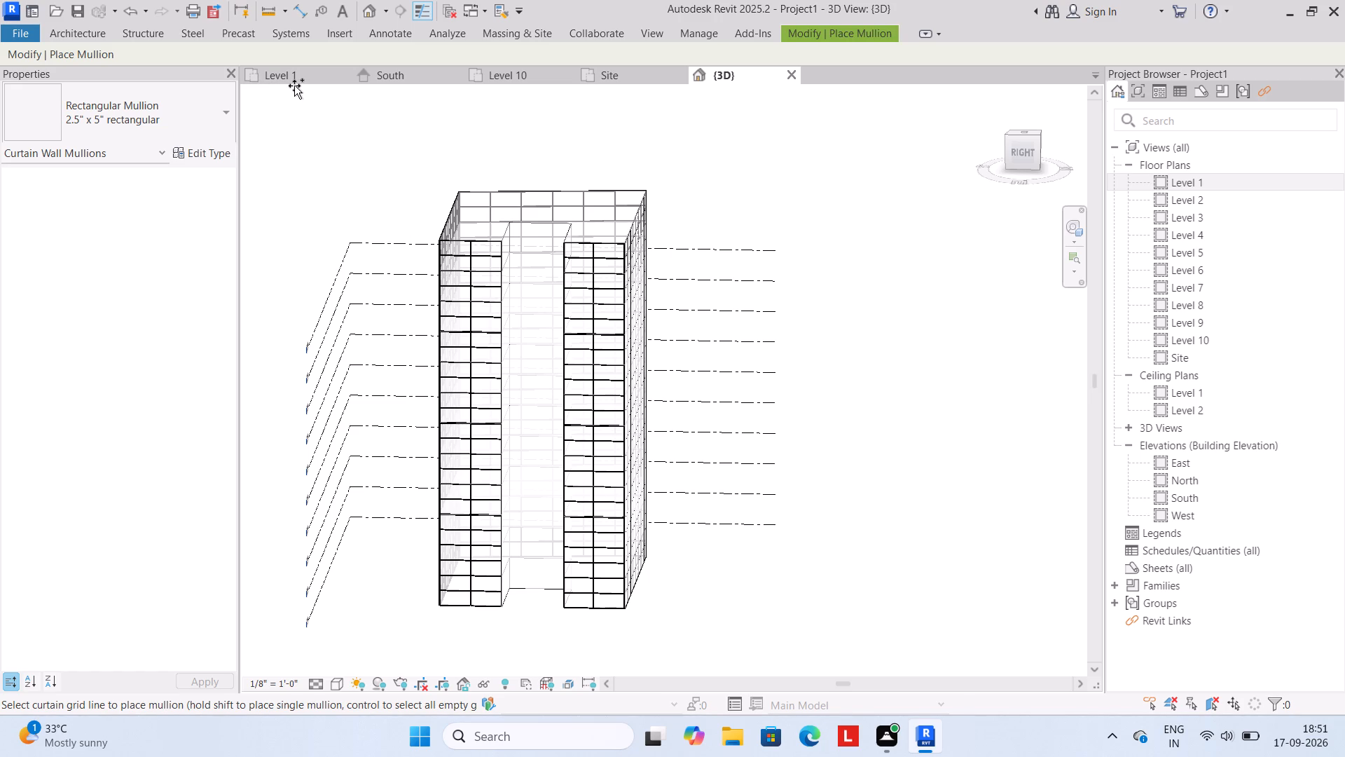
click(298, 69)
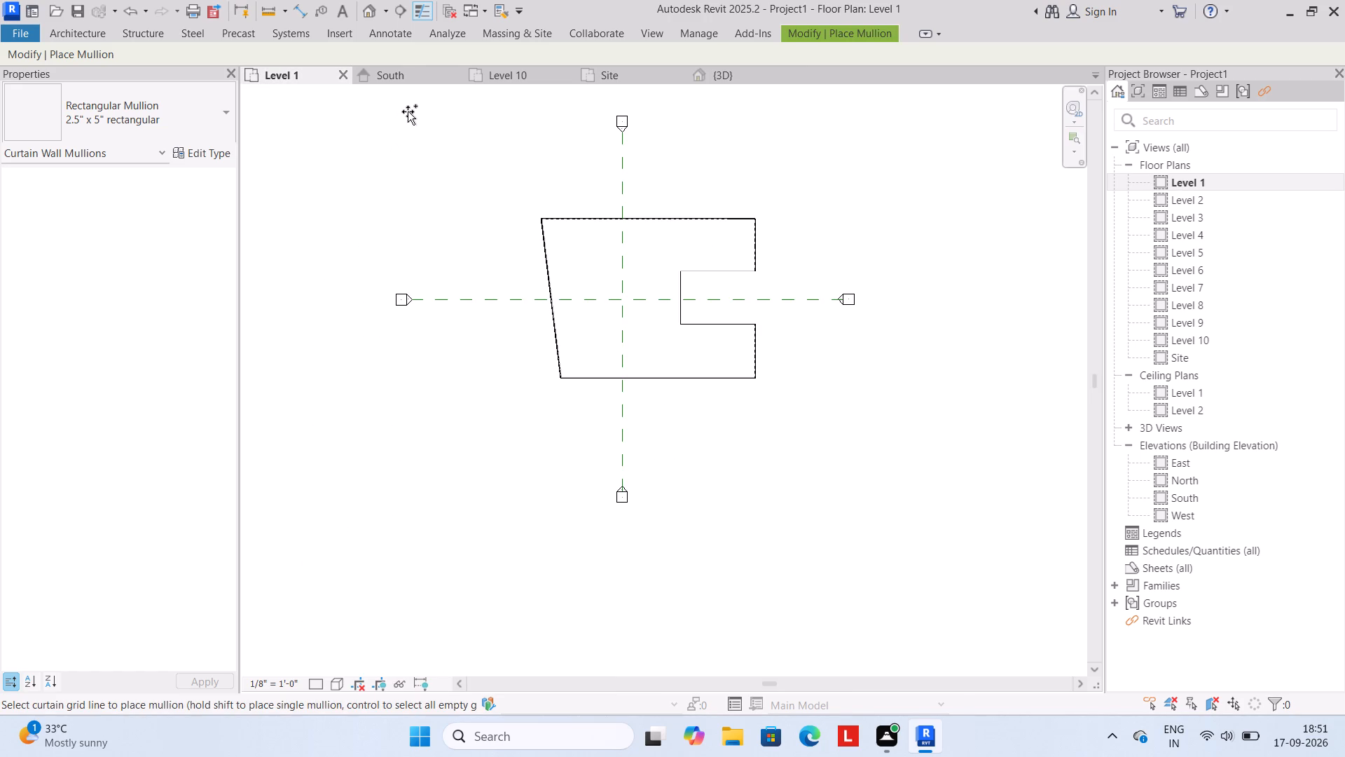
click(408, 83)
click(519, 79)
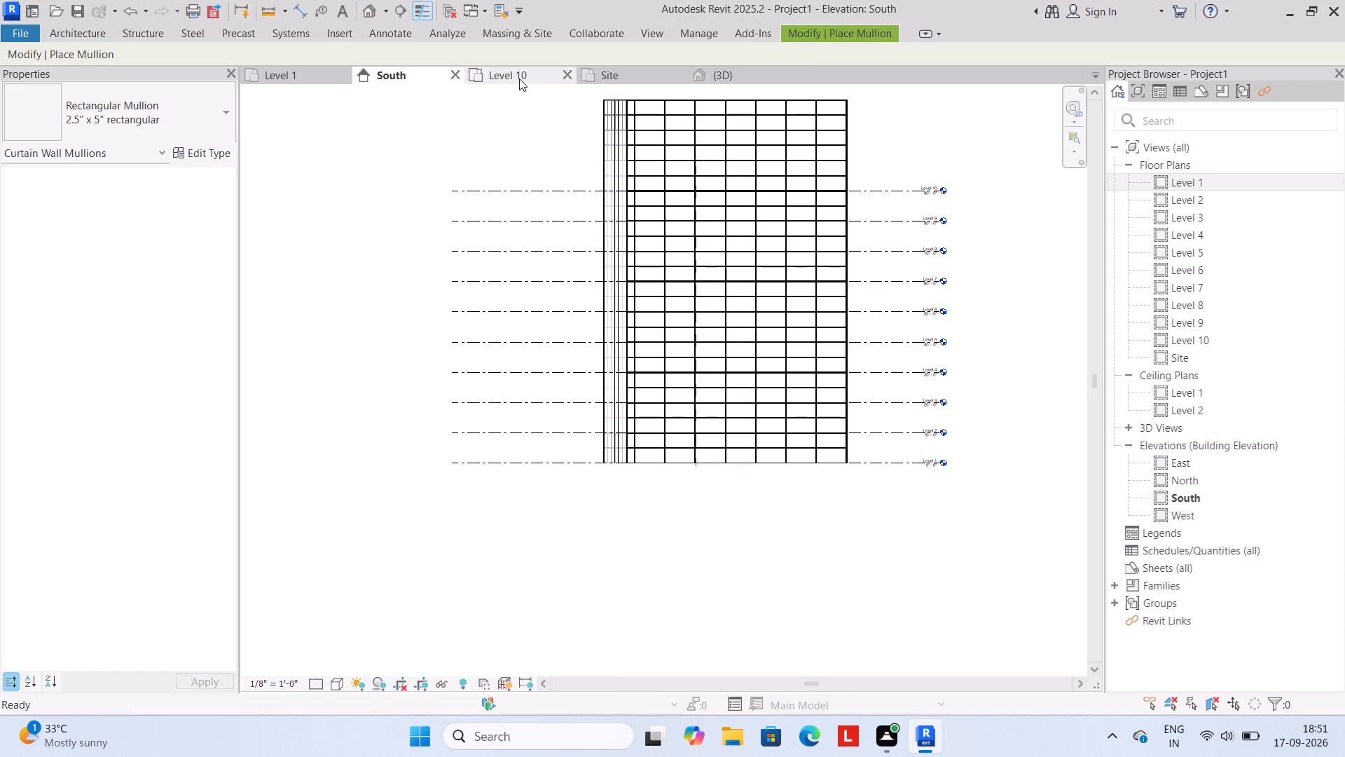
click(633, 75)
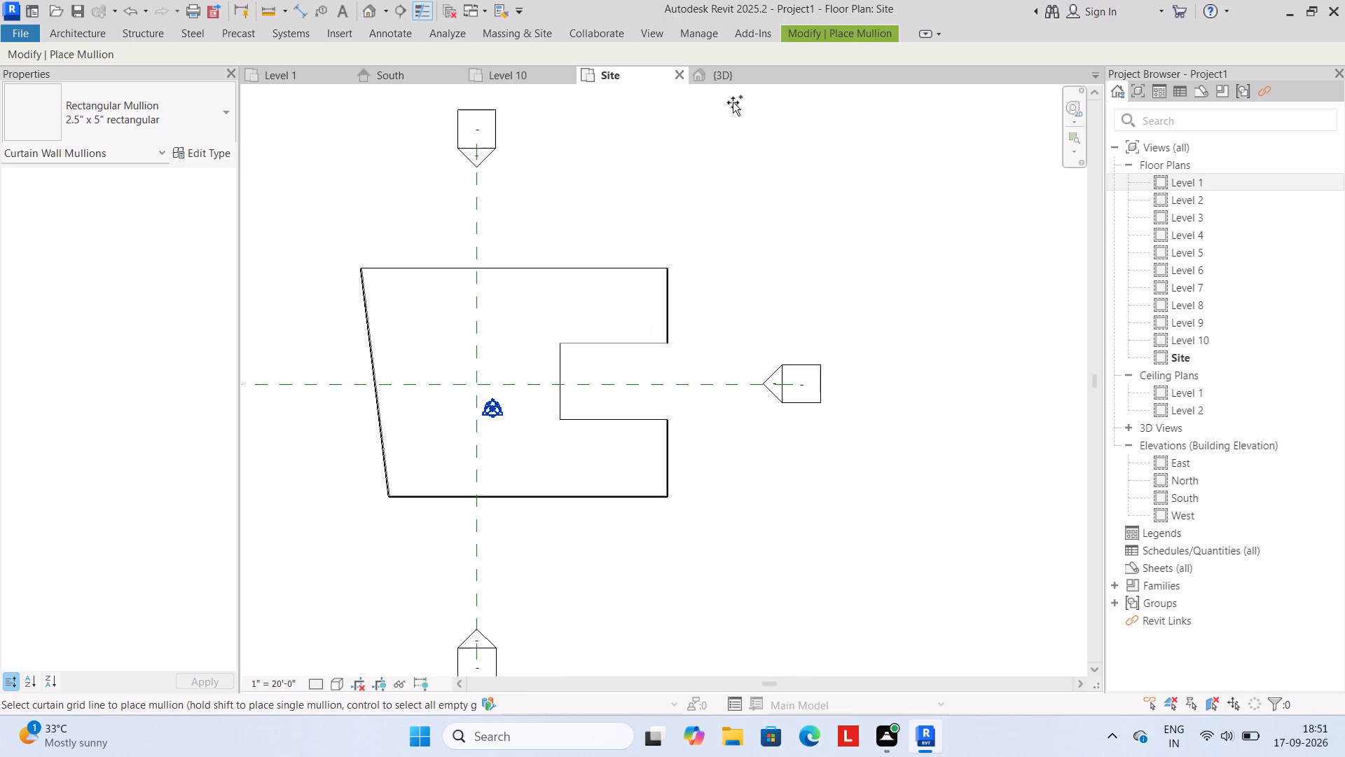
click(752, 81)
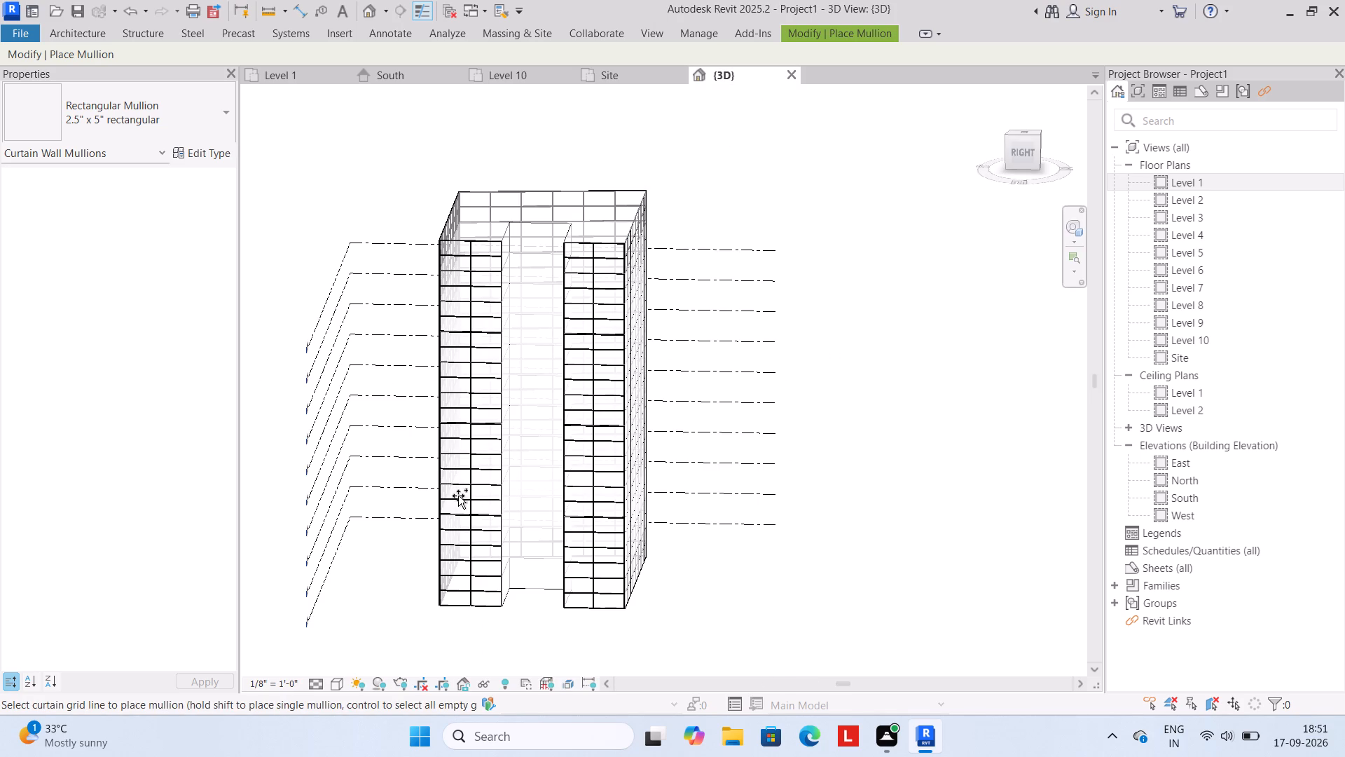
Review the available mullion types, leaving the 2.5" x 5" rectangular mullion as the current type.
click(164, 155)
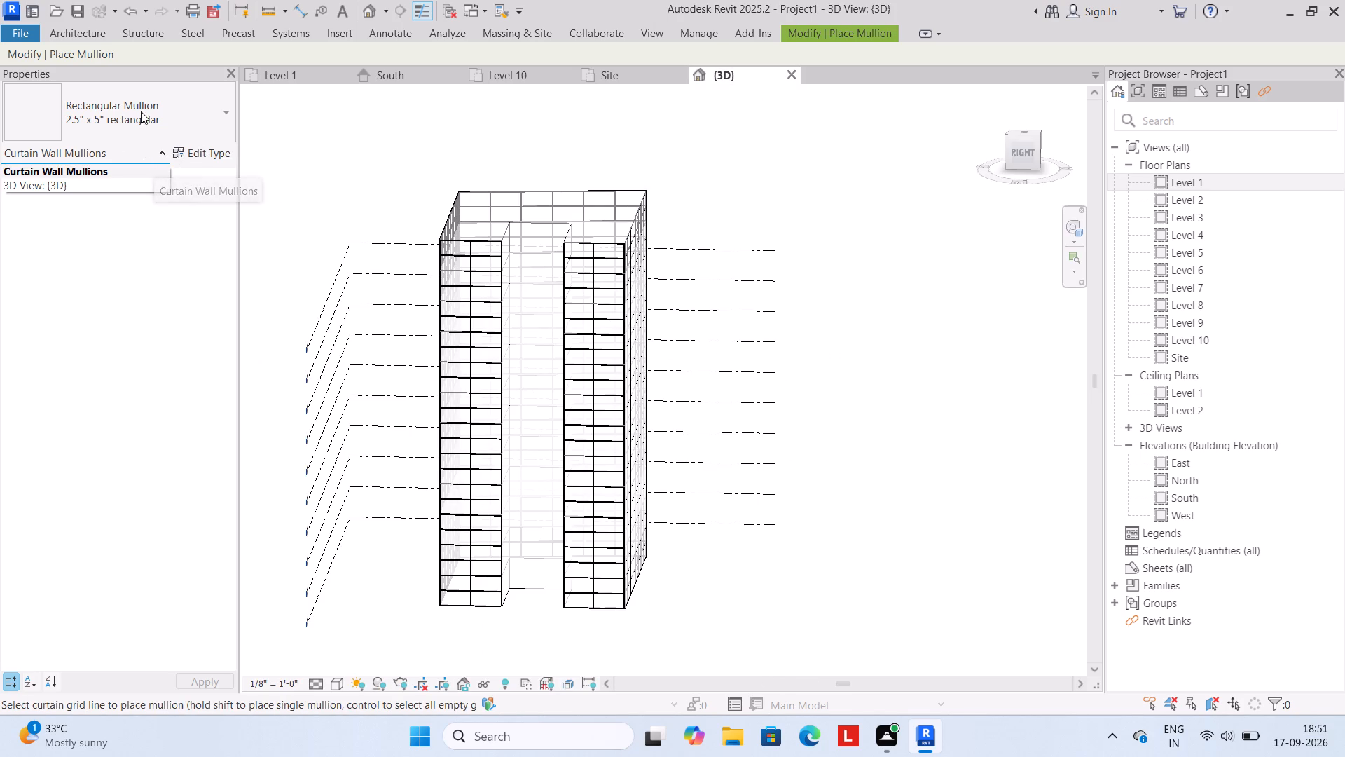
click(141, 111)
click(223, 107)
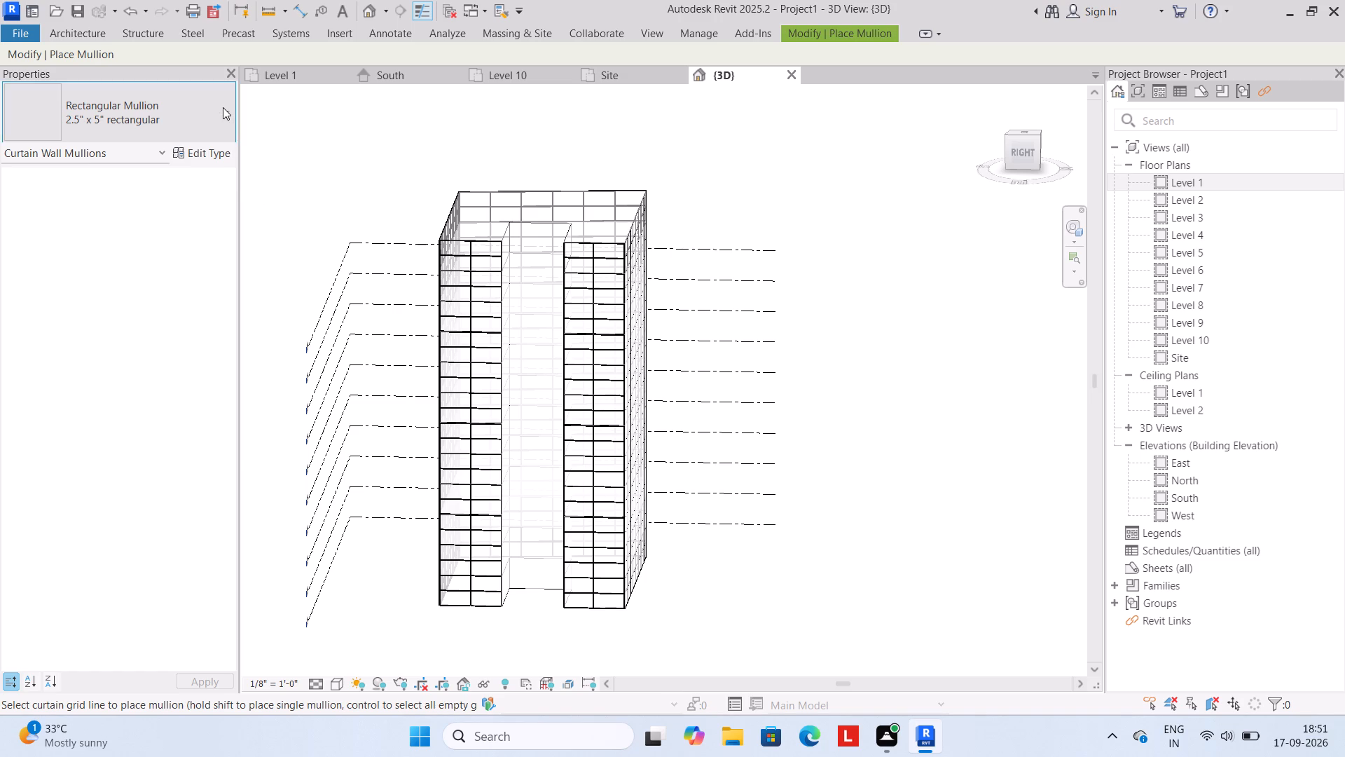
scroll(140, 282, down, 10)
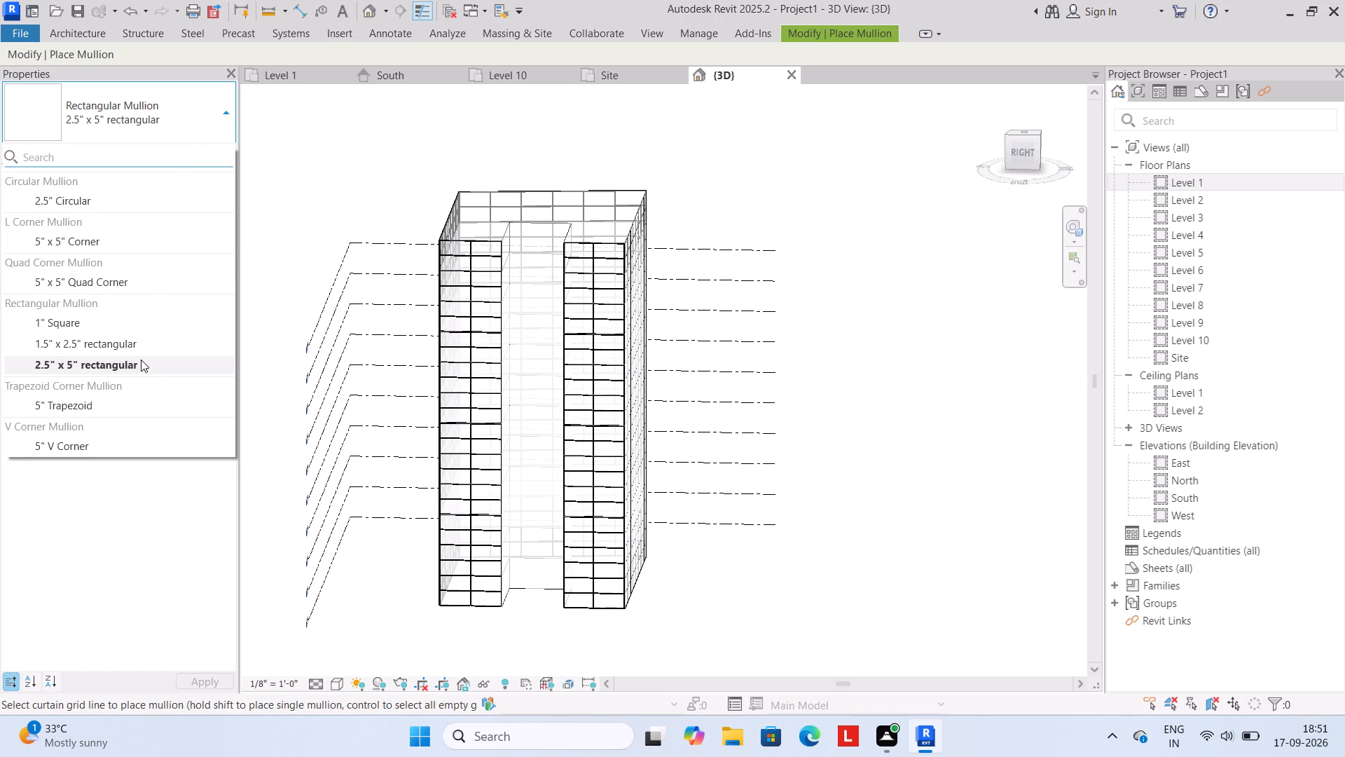
click(296, 130)
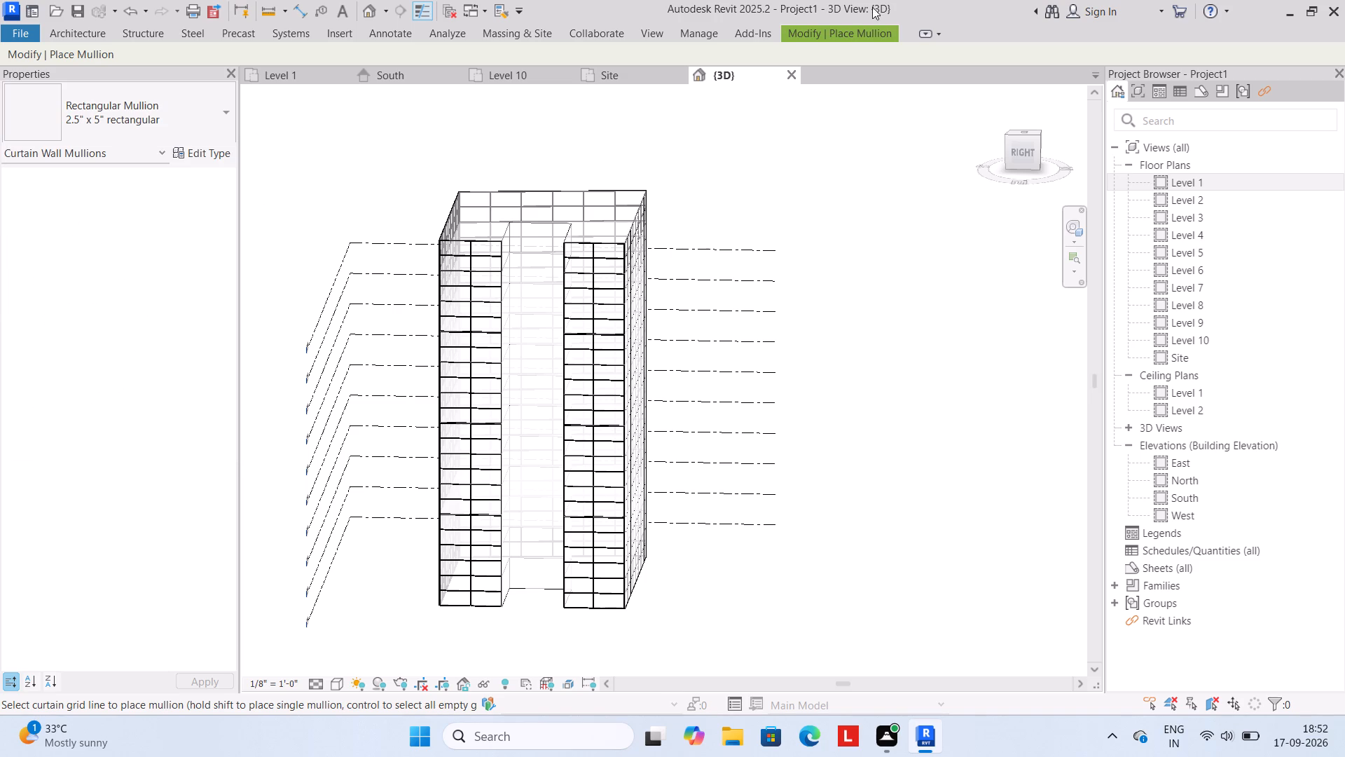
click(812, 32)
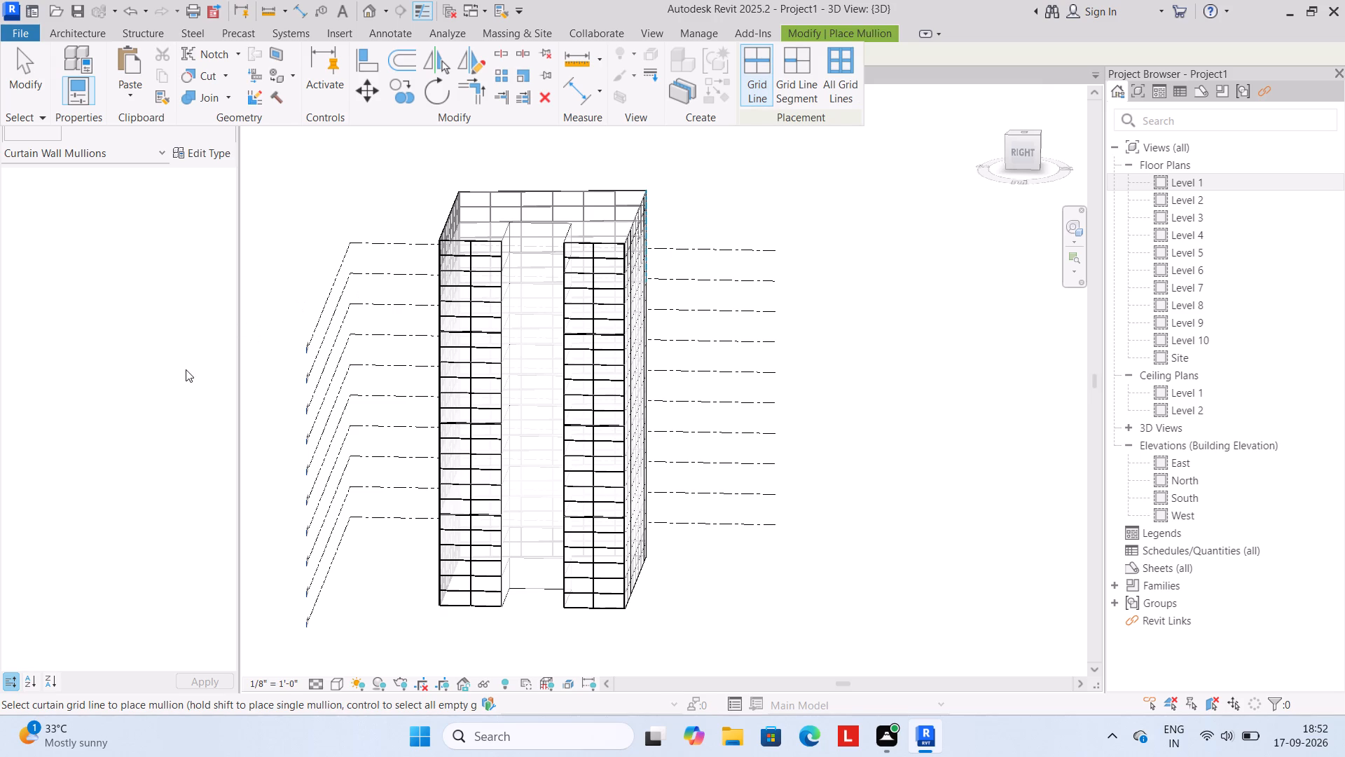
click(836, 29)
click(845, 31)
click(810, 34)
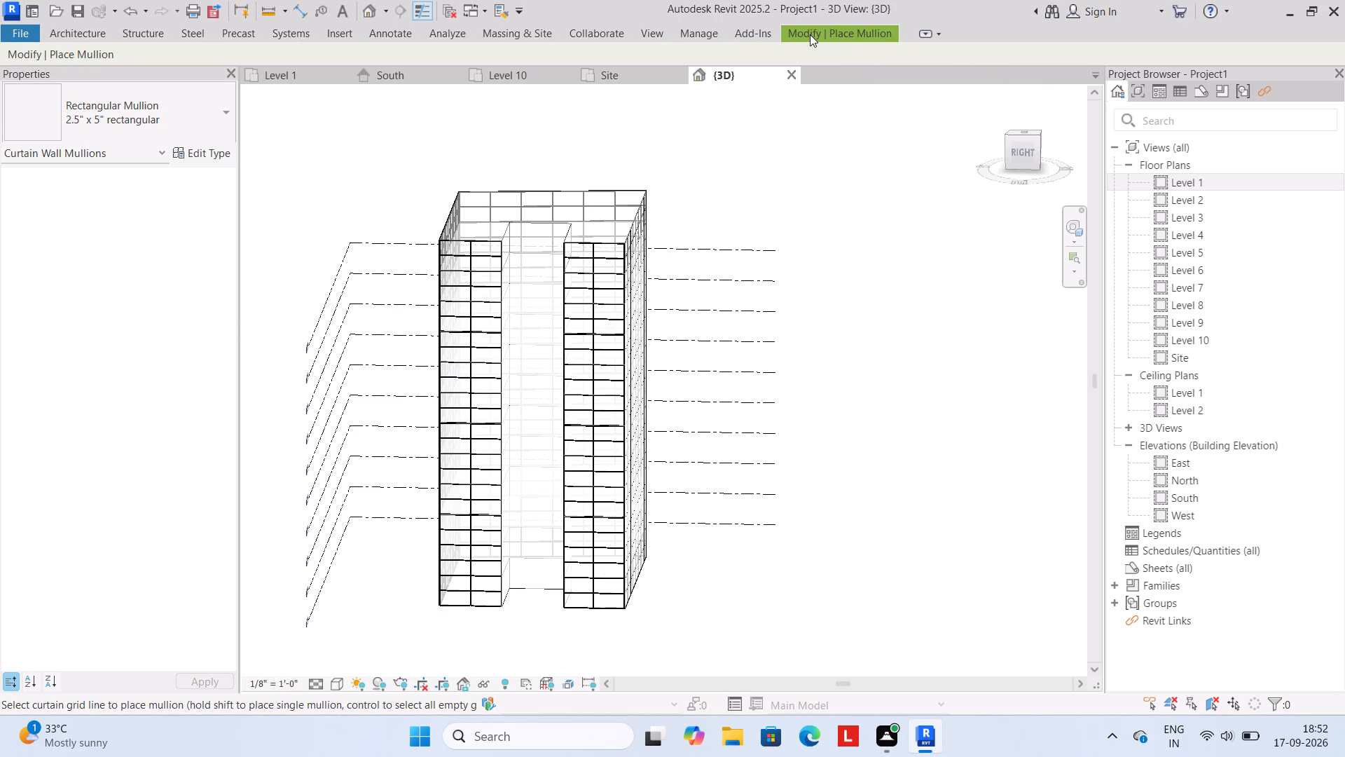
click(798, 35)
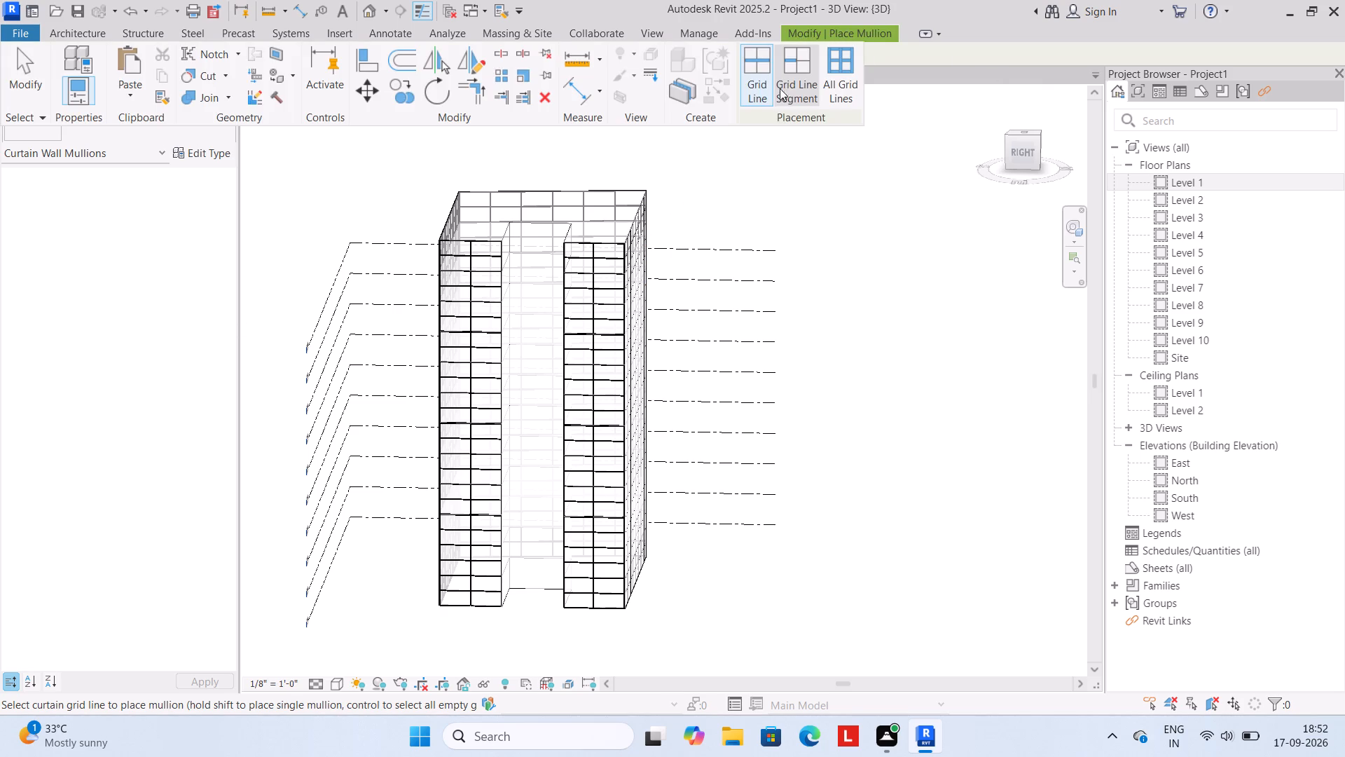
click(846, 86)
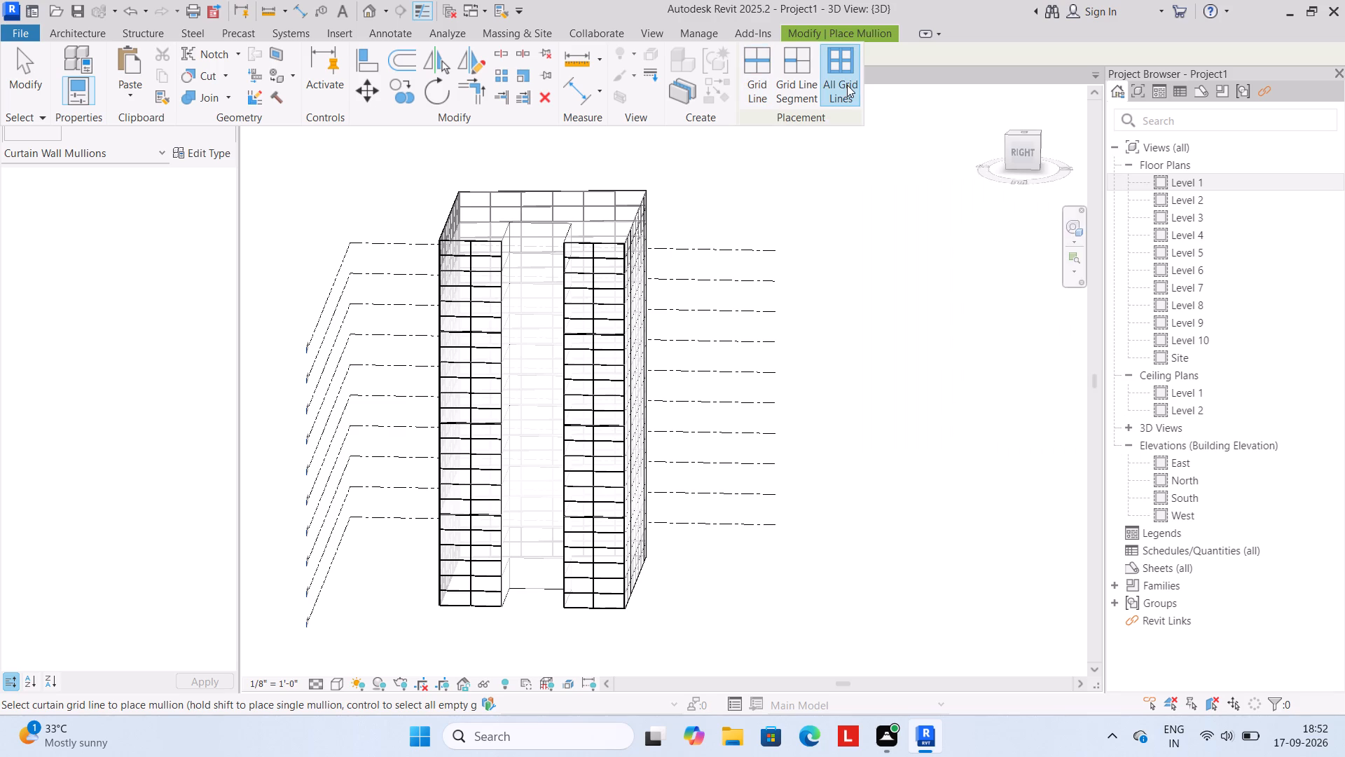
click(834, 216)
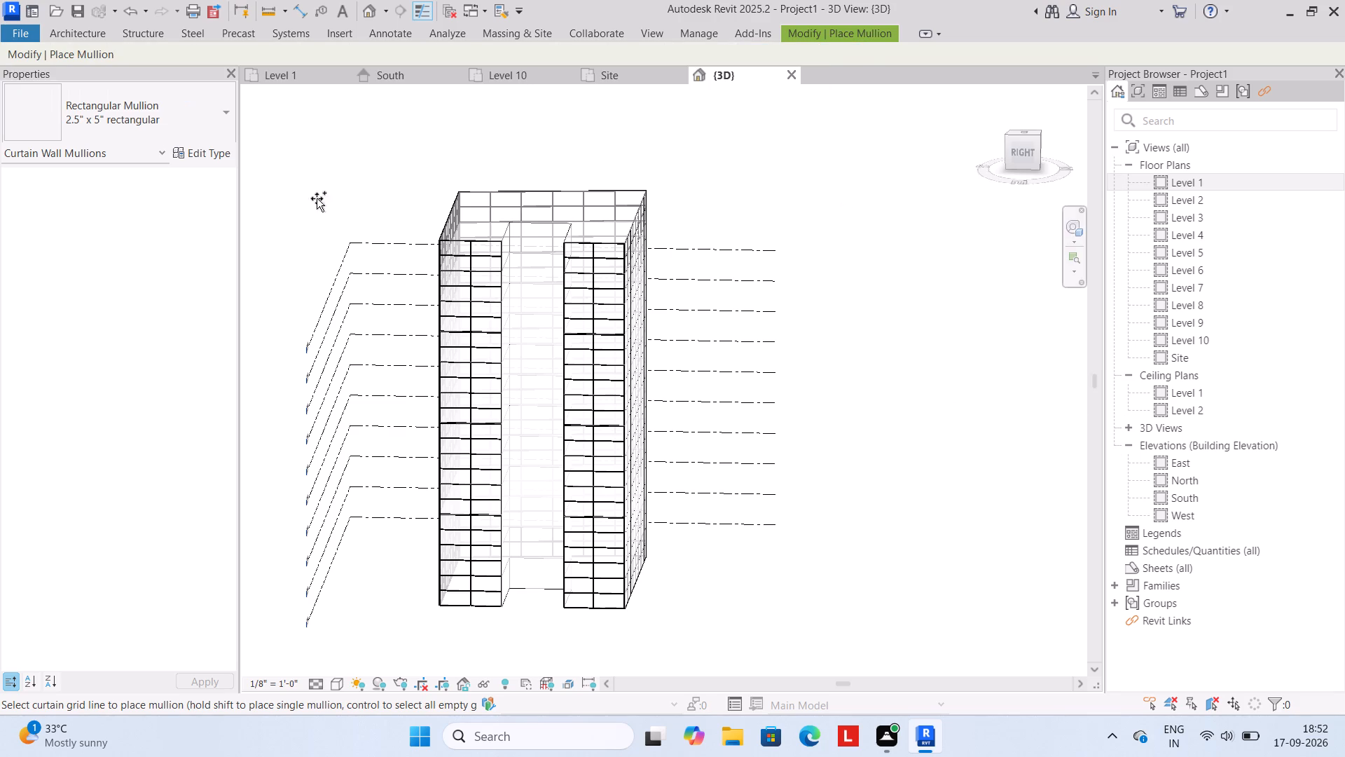
End the Mullion command and return to selection mode.
click(20, 31)
click(593, 134)
click(96, 33)
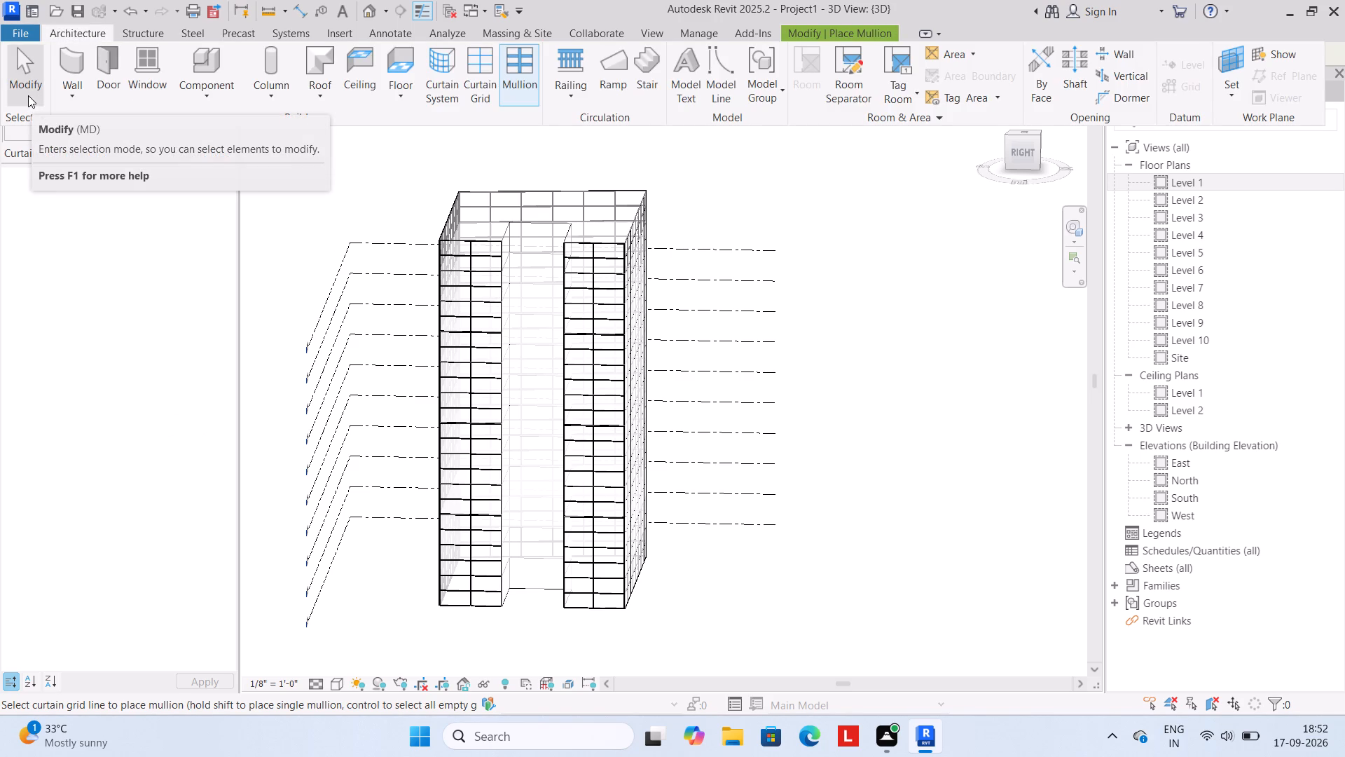
click(25, 71)
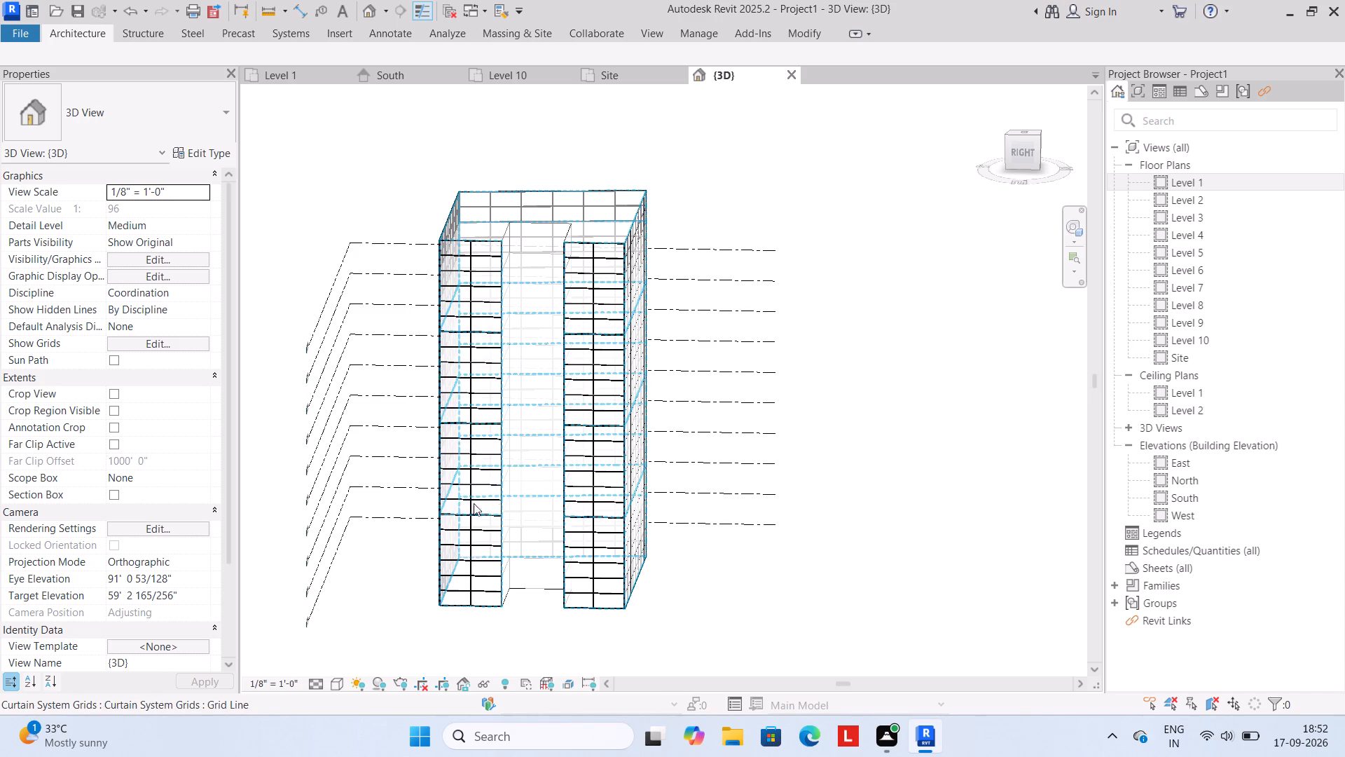
Examine the type properties of the 3D view and close them without changes.
click(202, 156)
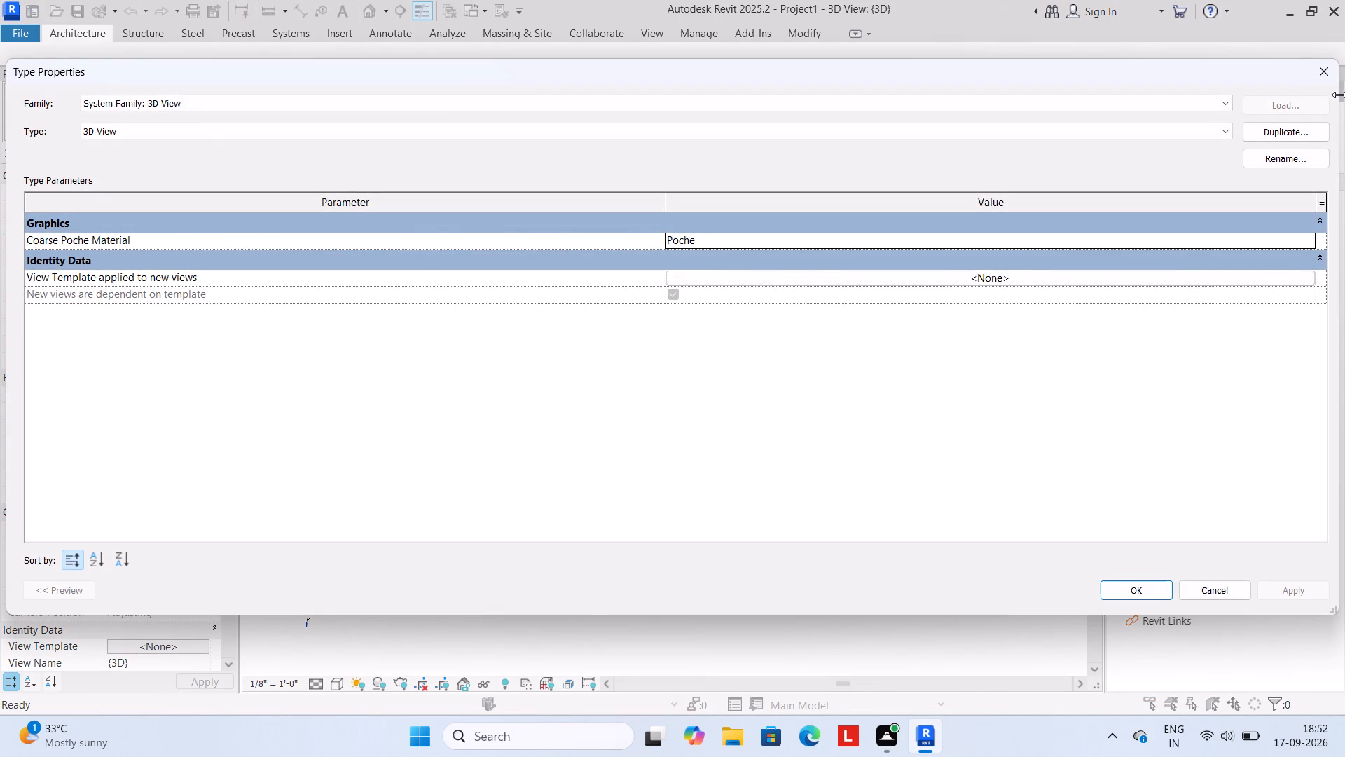
click(1327, 69)
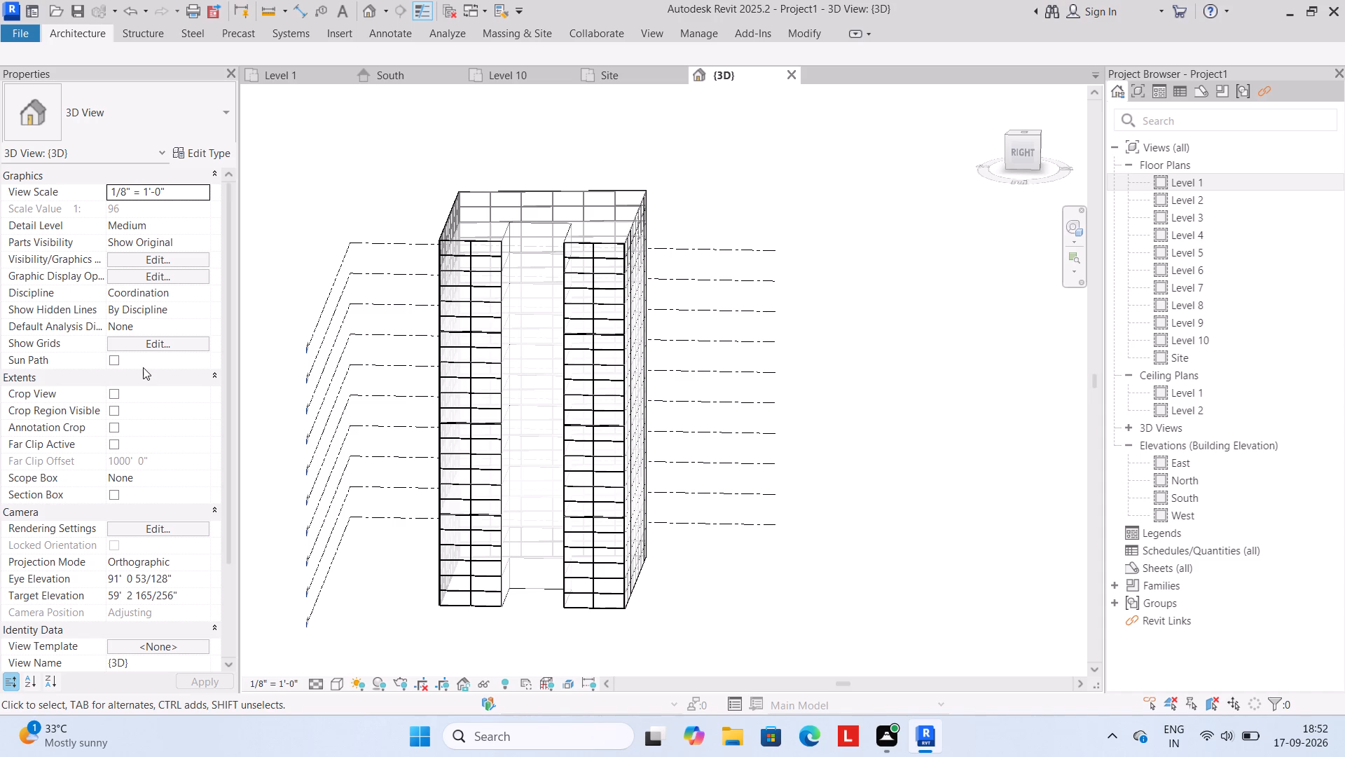
scroll(164, 275, up, 3)
scroll(164, 282, down, 4)
scroll(160, 292, up, 3)
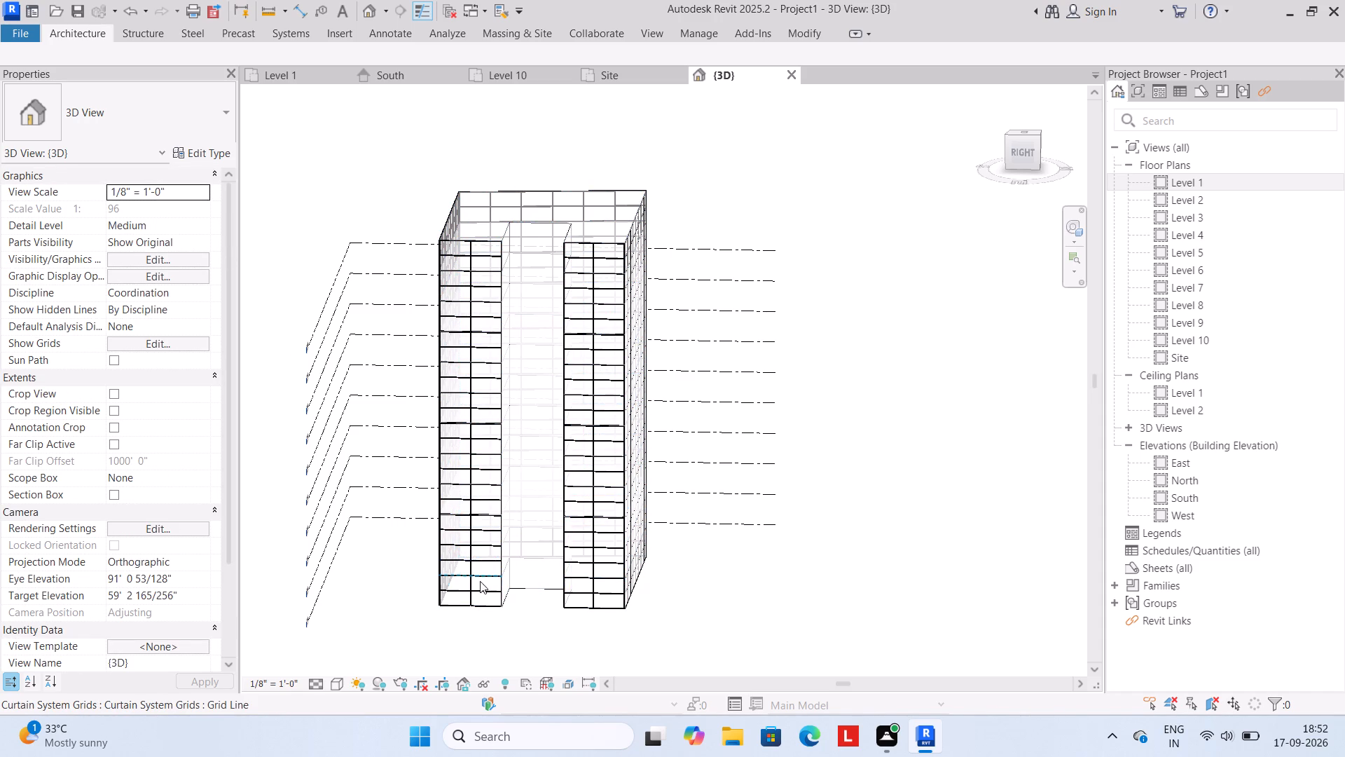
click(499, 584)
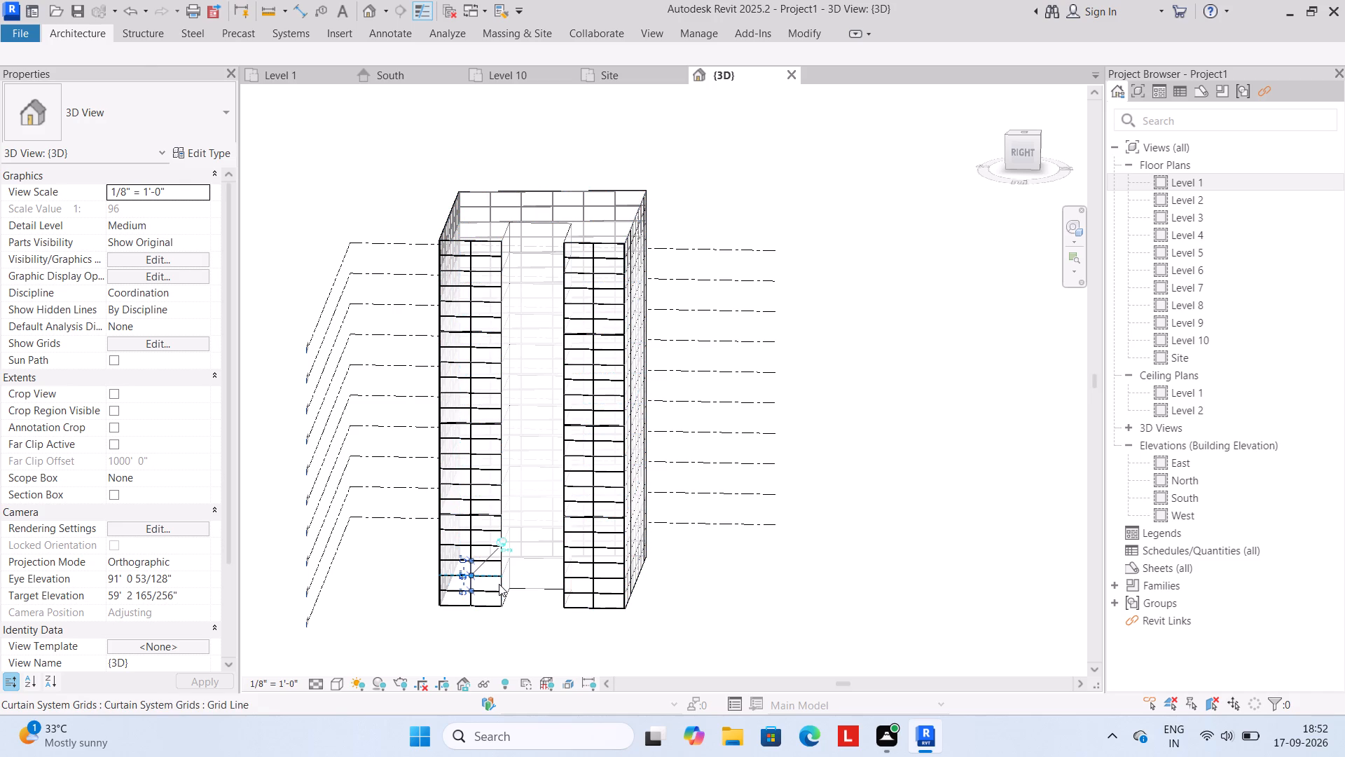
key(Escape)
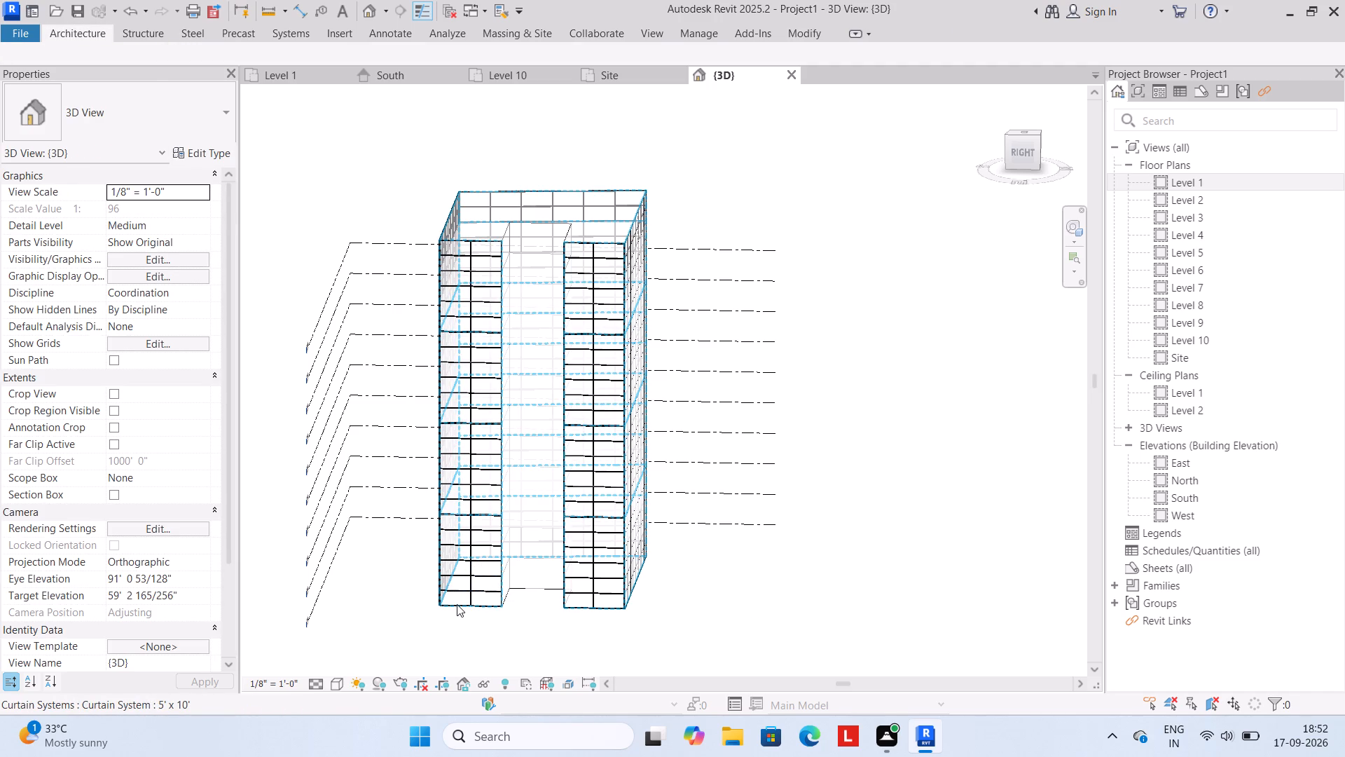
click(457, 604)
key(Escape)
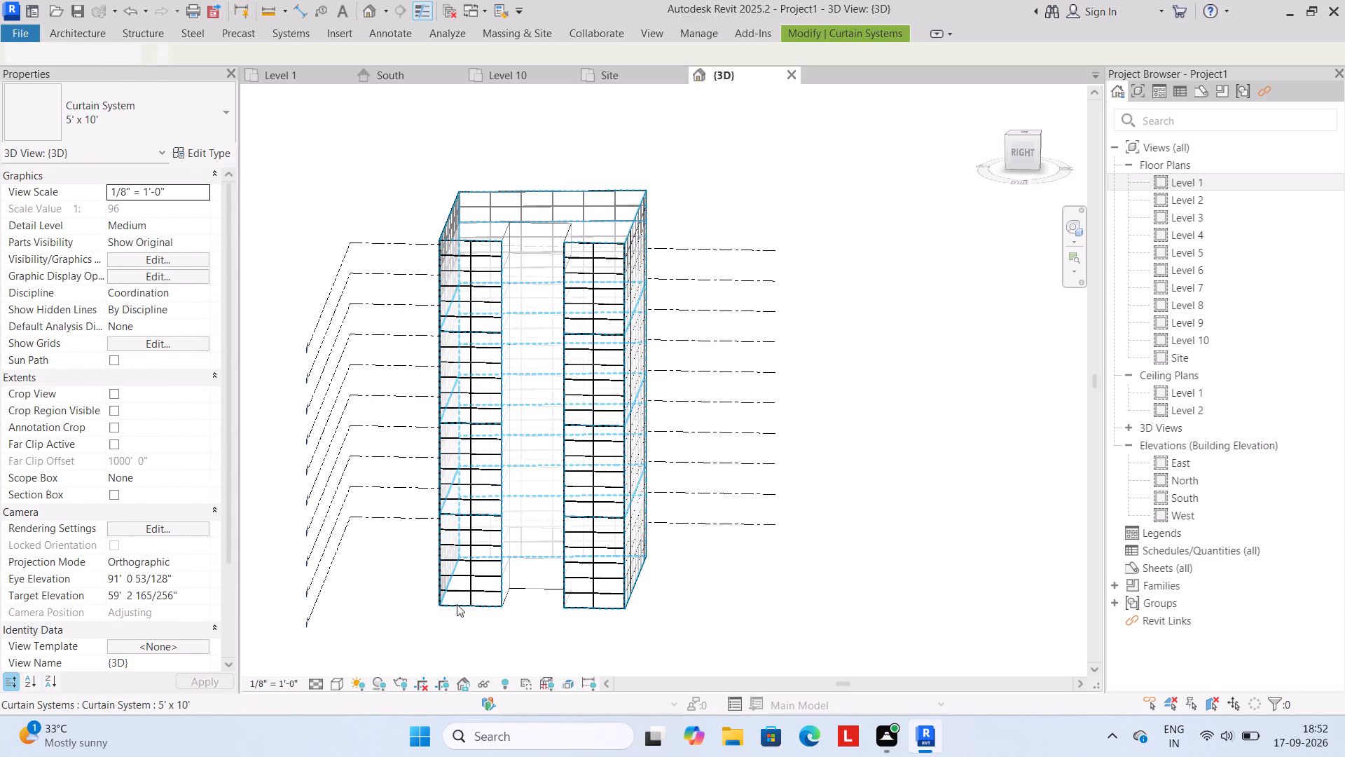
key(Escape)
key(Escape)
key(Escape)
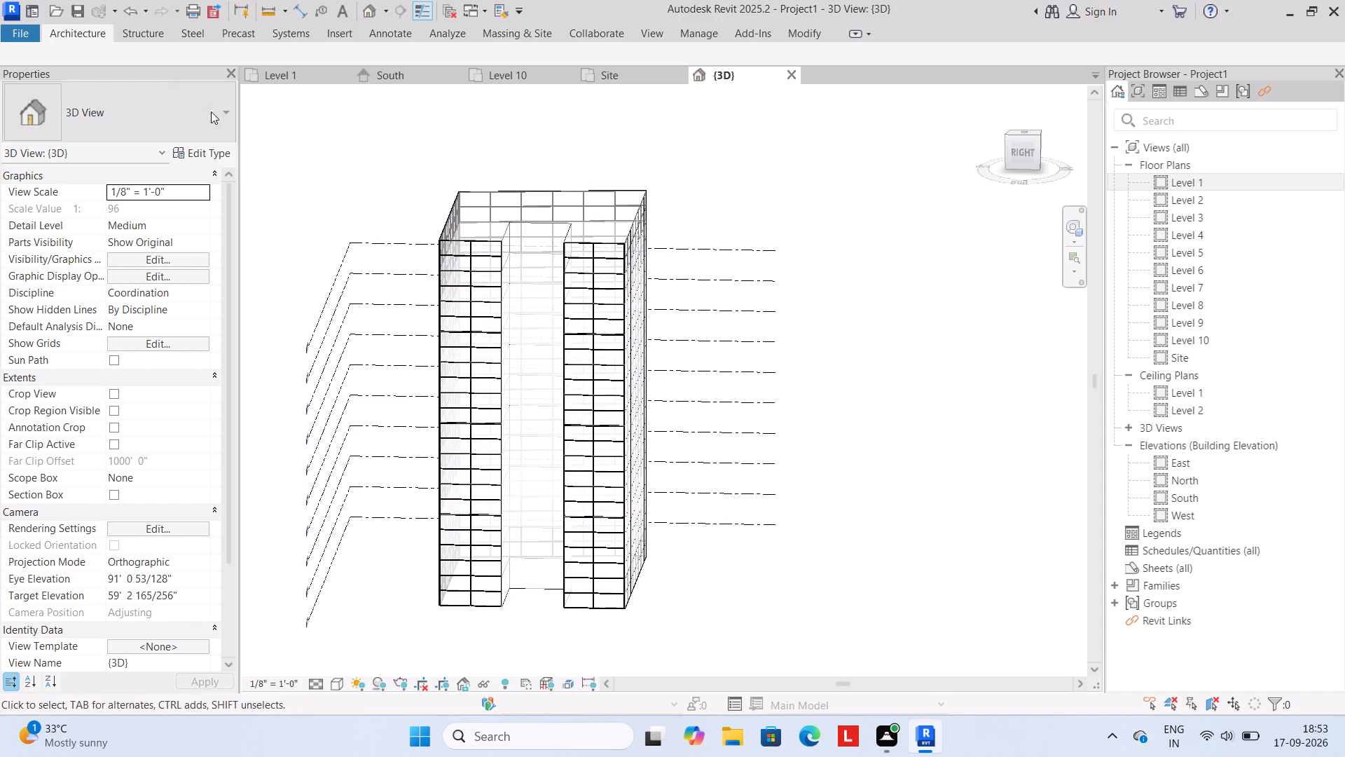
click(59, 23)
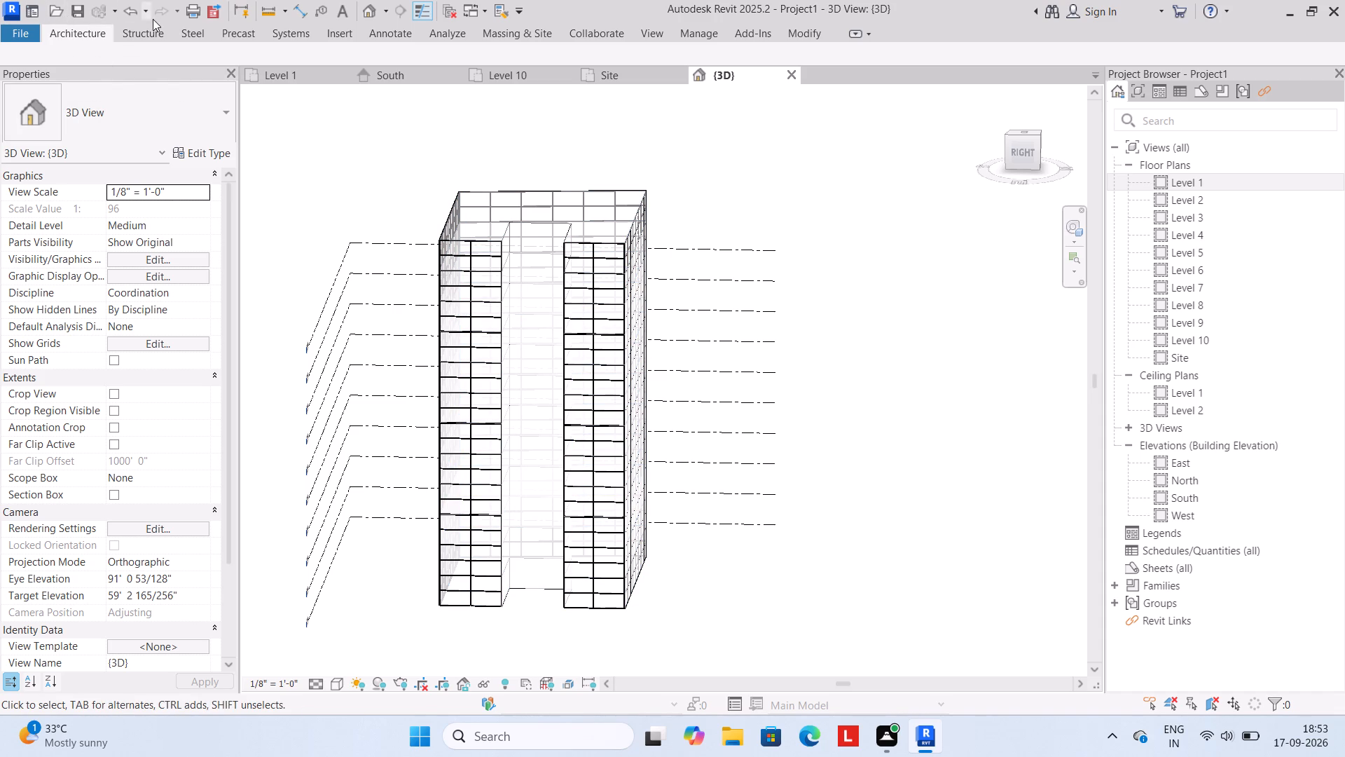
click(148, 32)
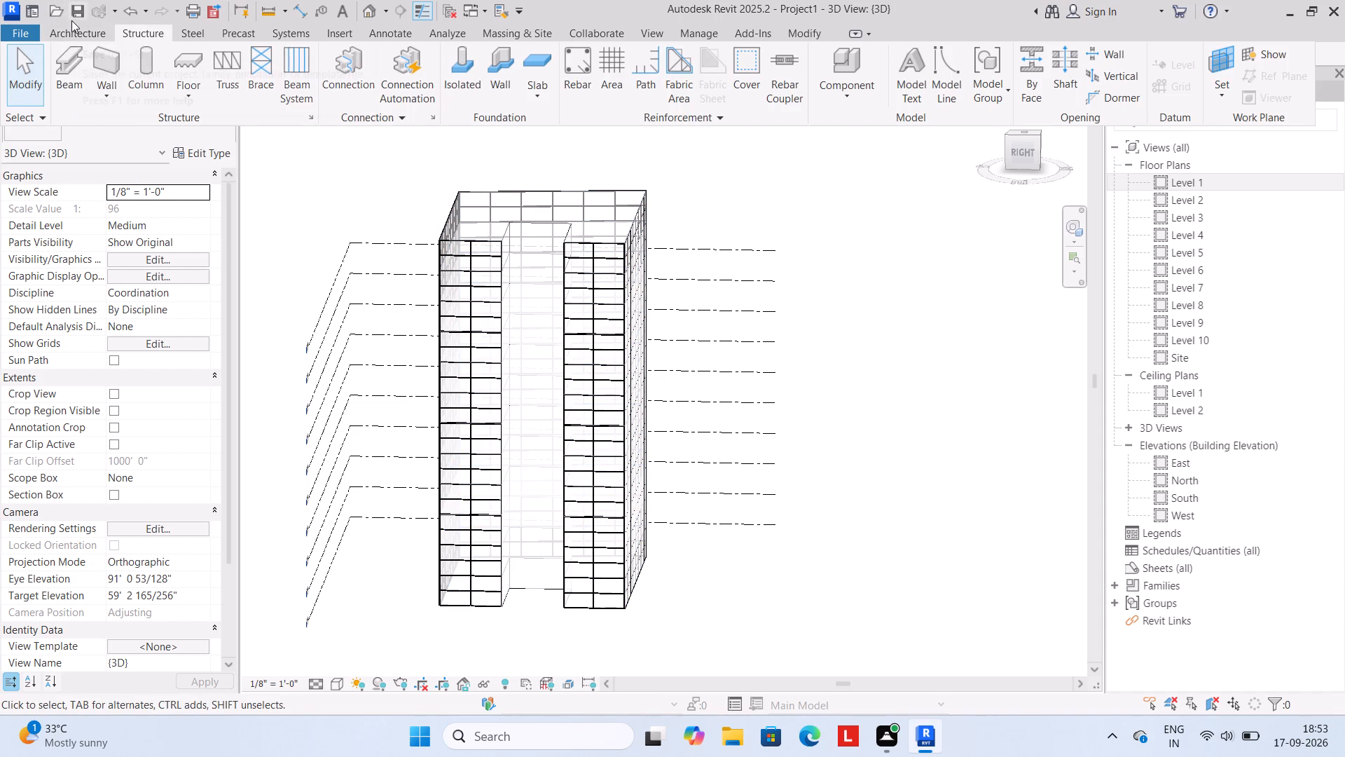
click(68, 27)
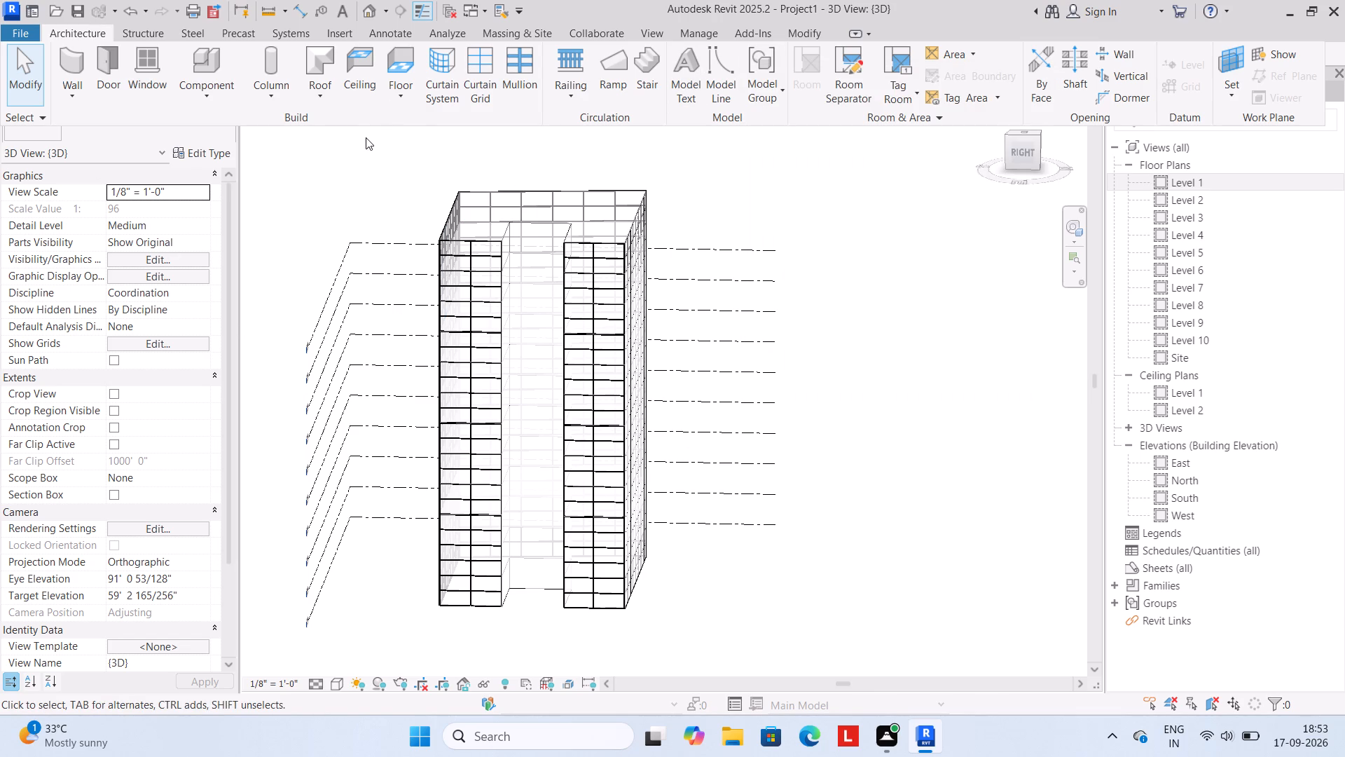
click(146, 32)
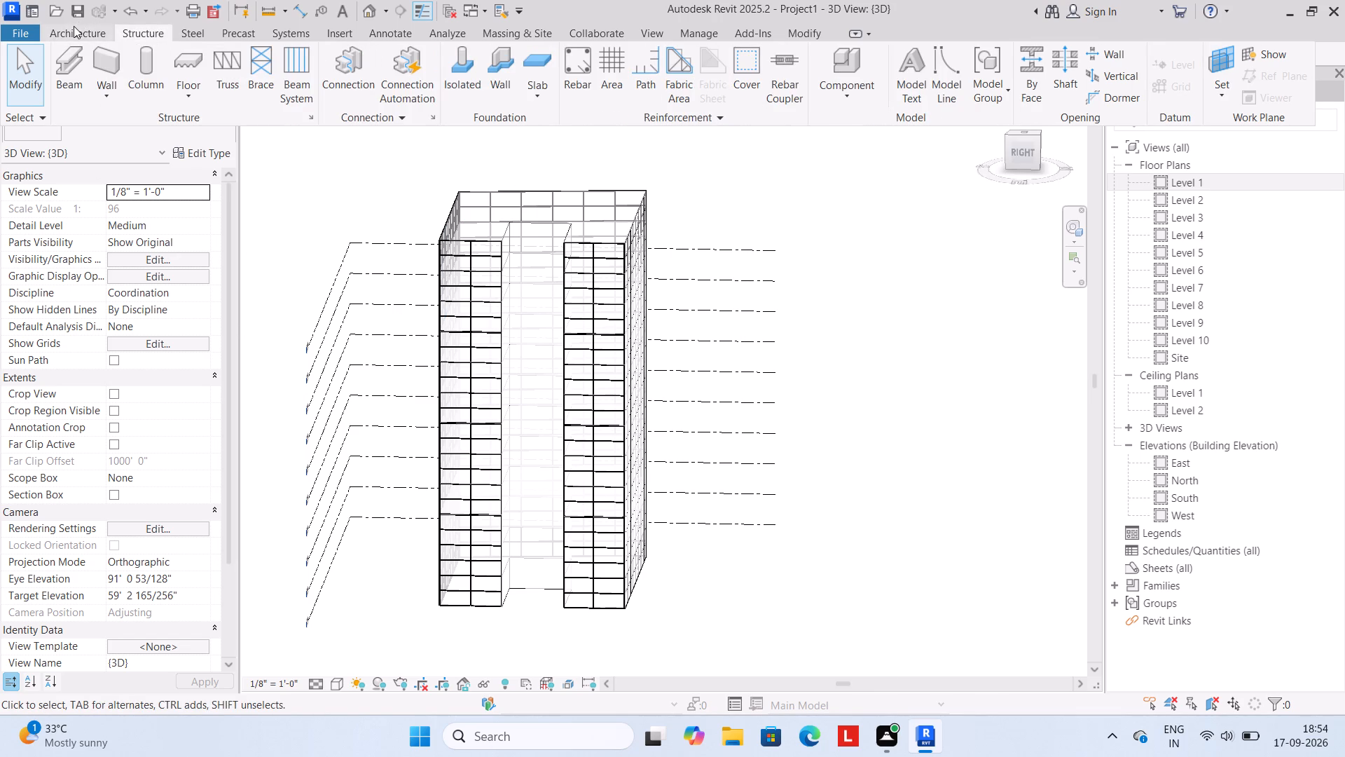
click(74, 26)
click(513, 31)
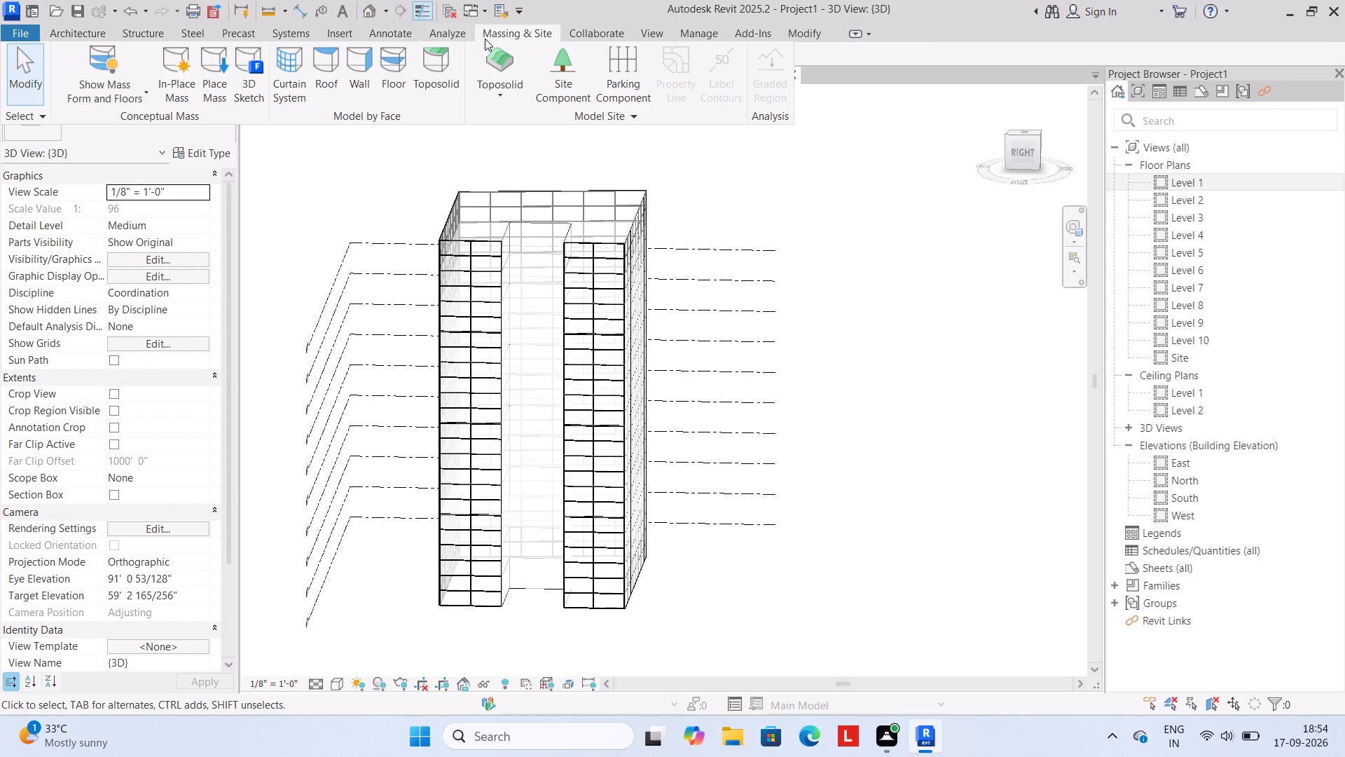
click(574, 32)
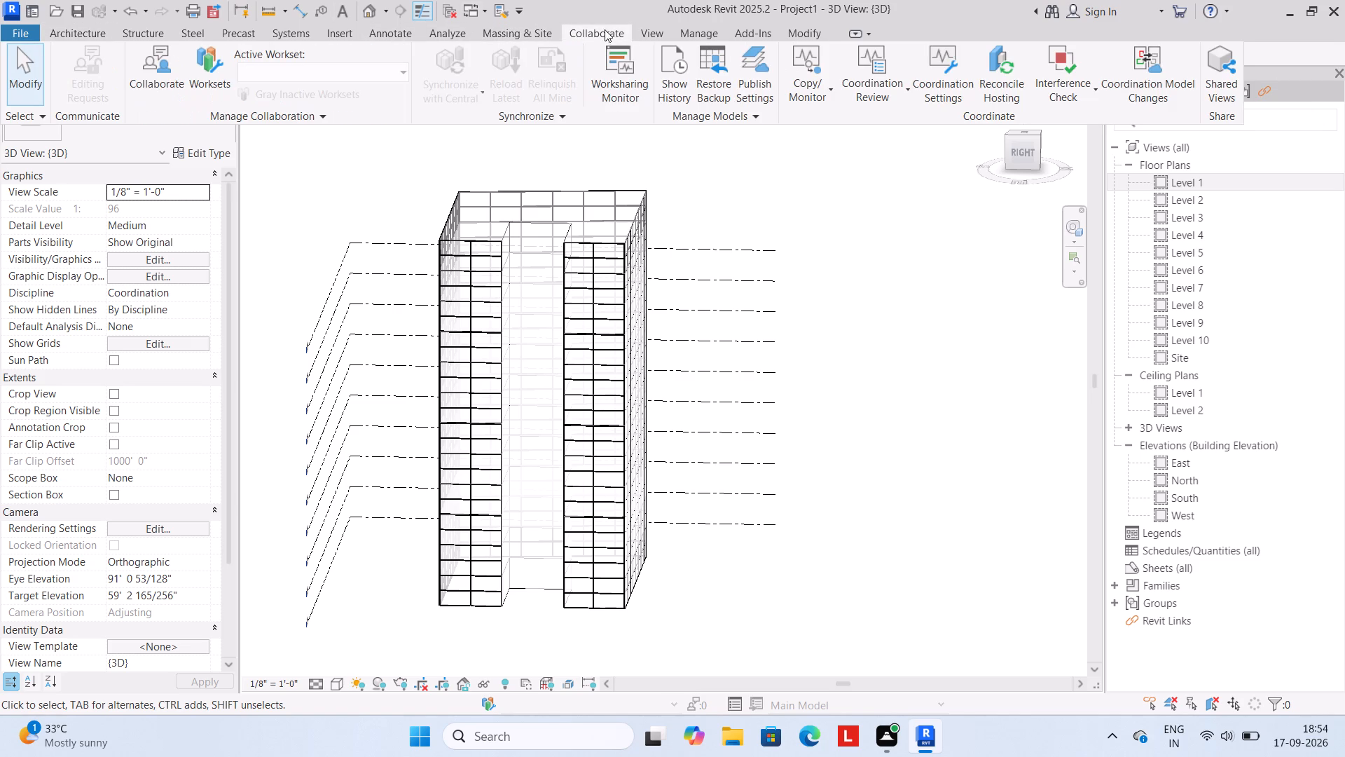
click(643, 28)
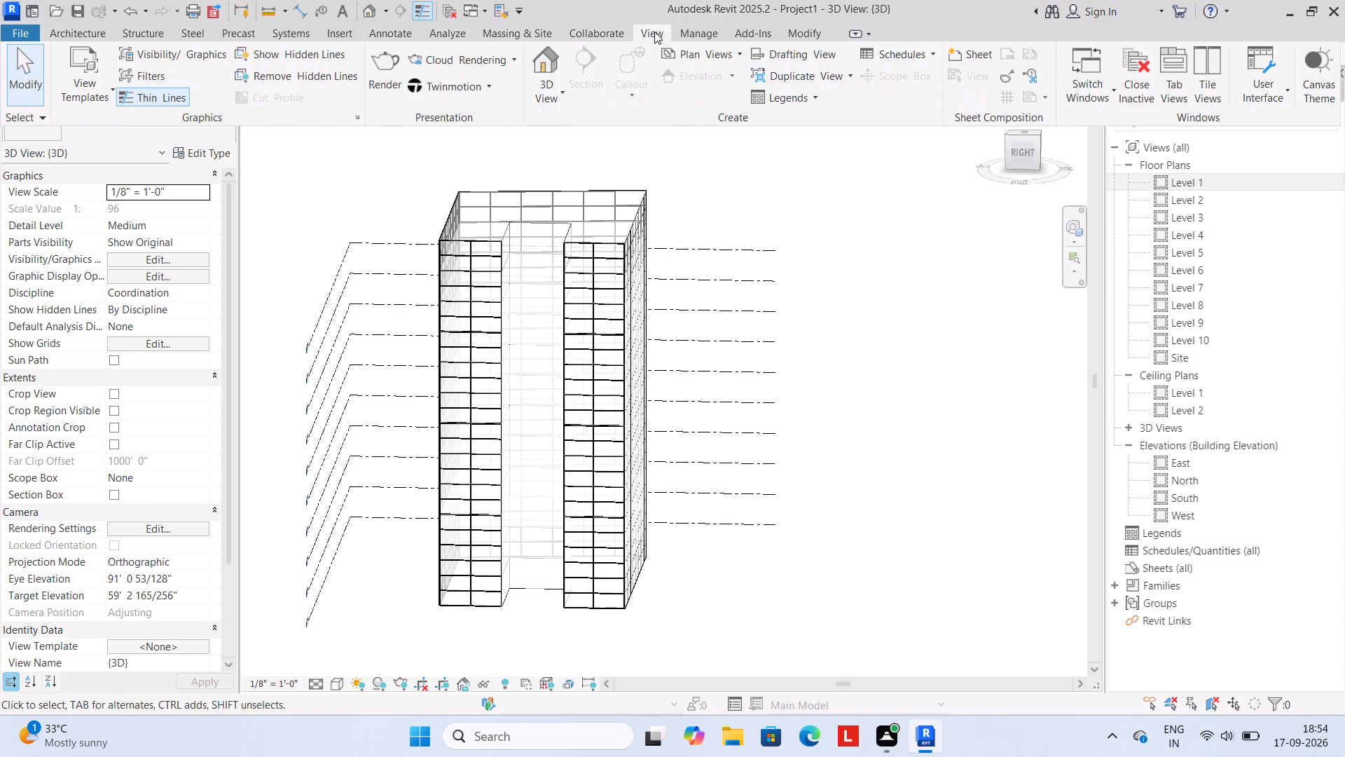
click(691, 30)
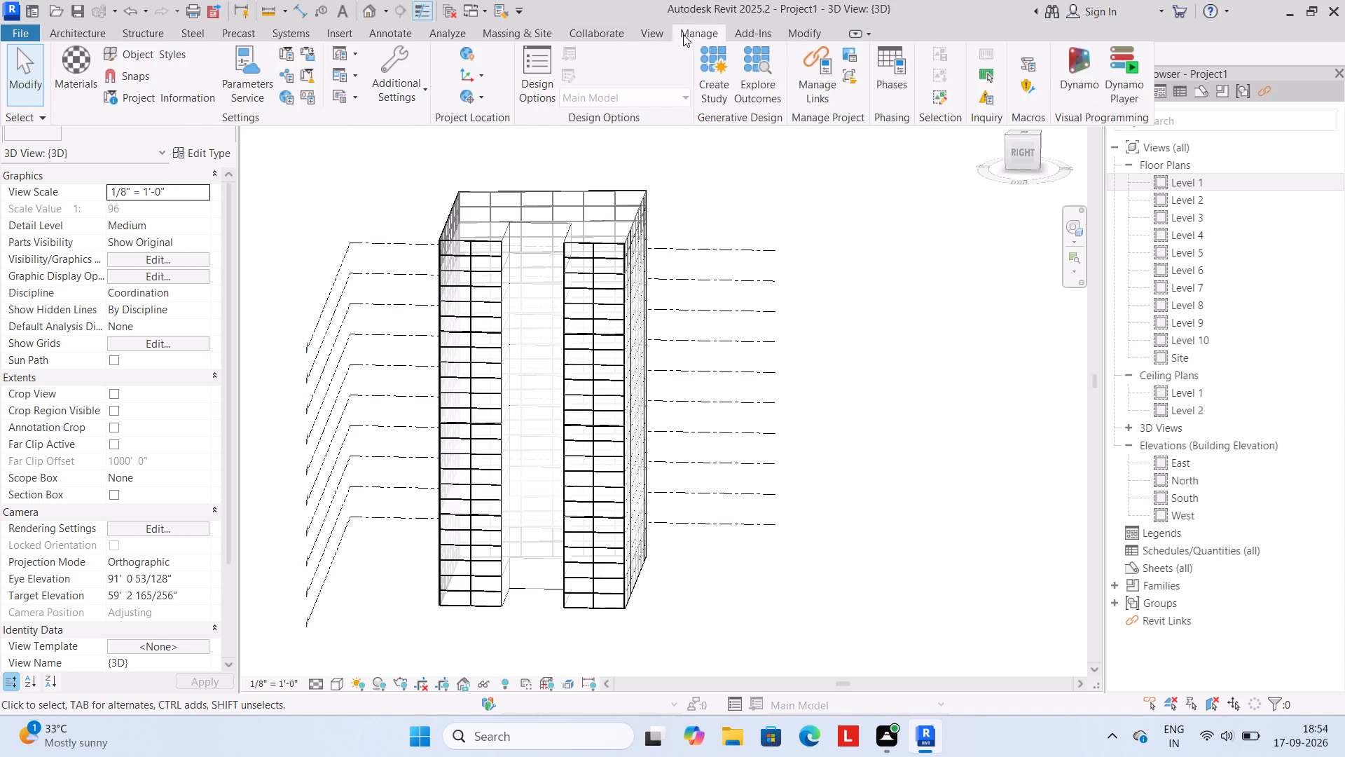
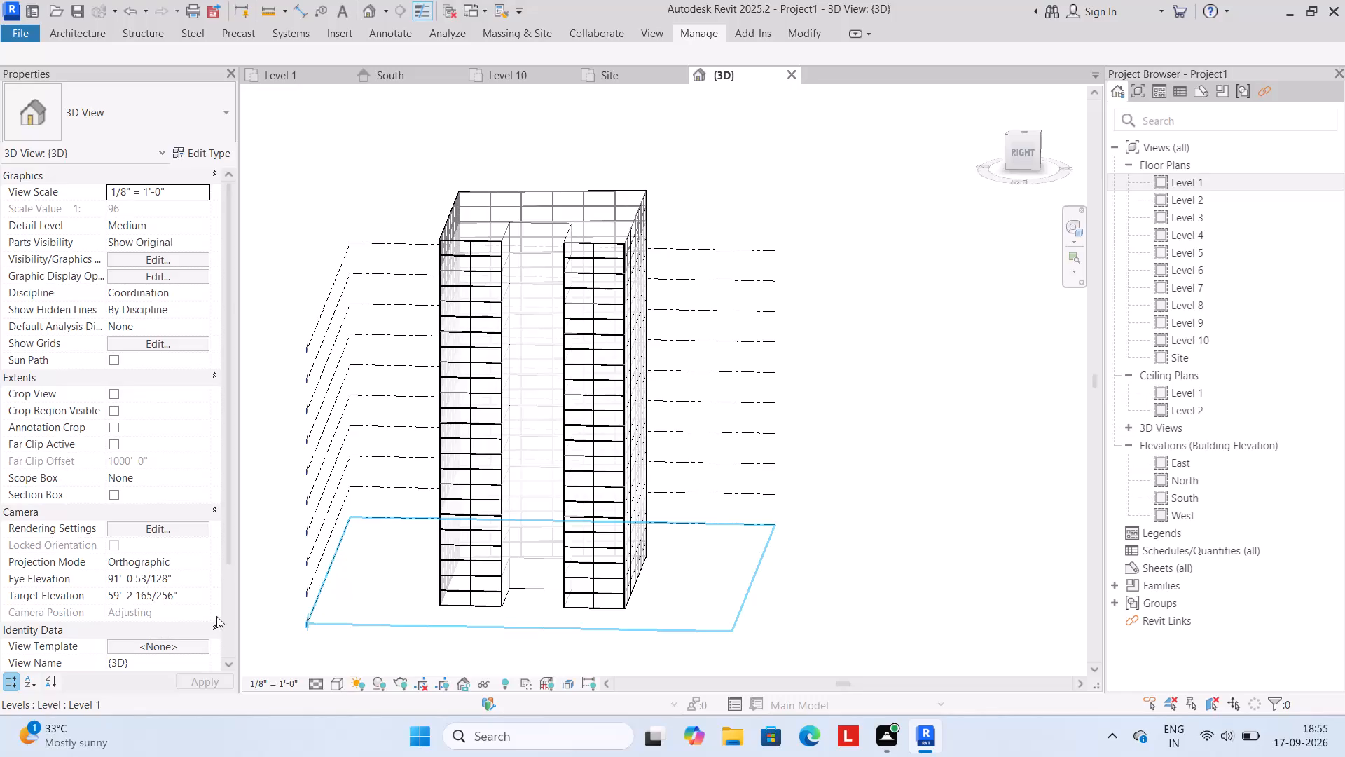
Dismiss the save reminder without saving the project.
key(Escape)
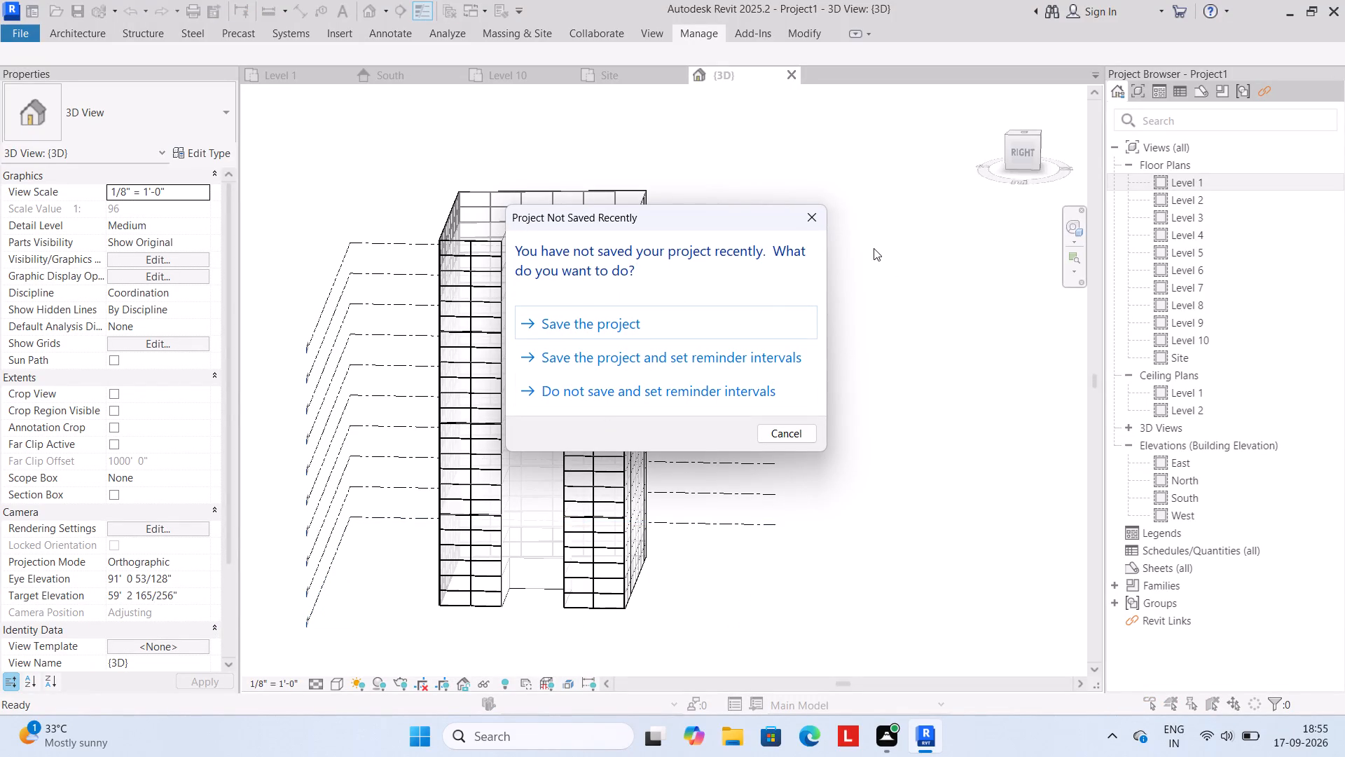
click(813, 215)
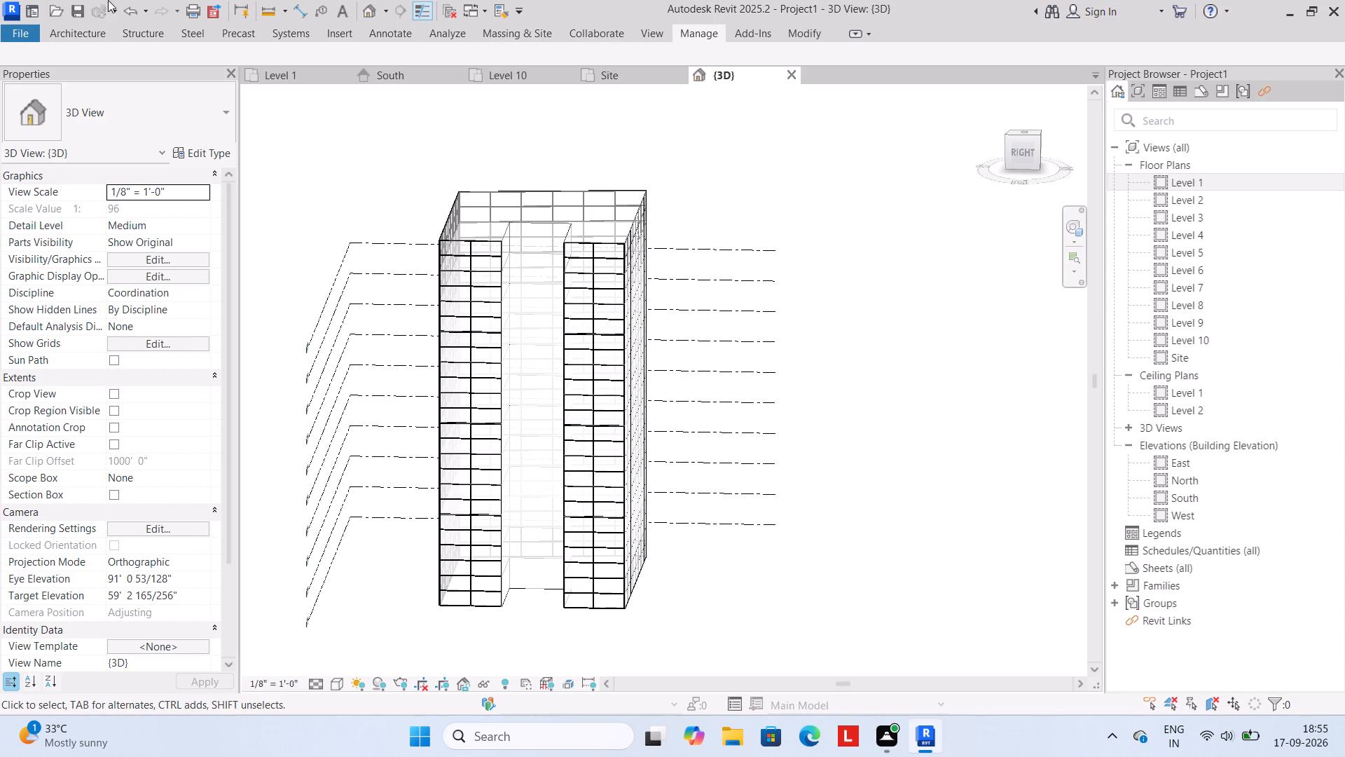
Create a Basic Roof Generic - 12" by face on the tower mass's top face from the Site plan, referenced to Level 10, and return to 3D.
click(580, 191)
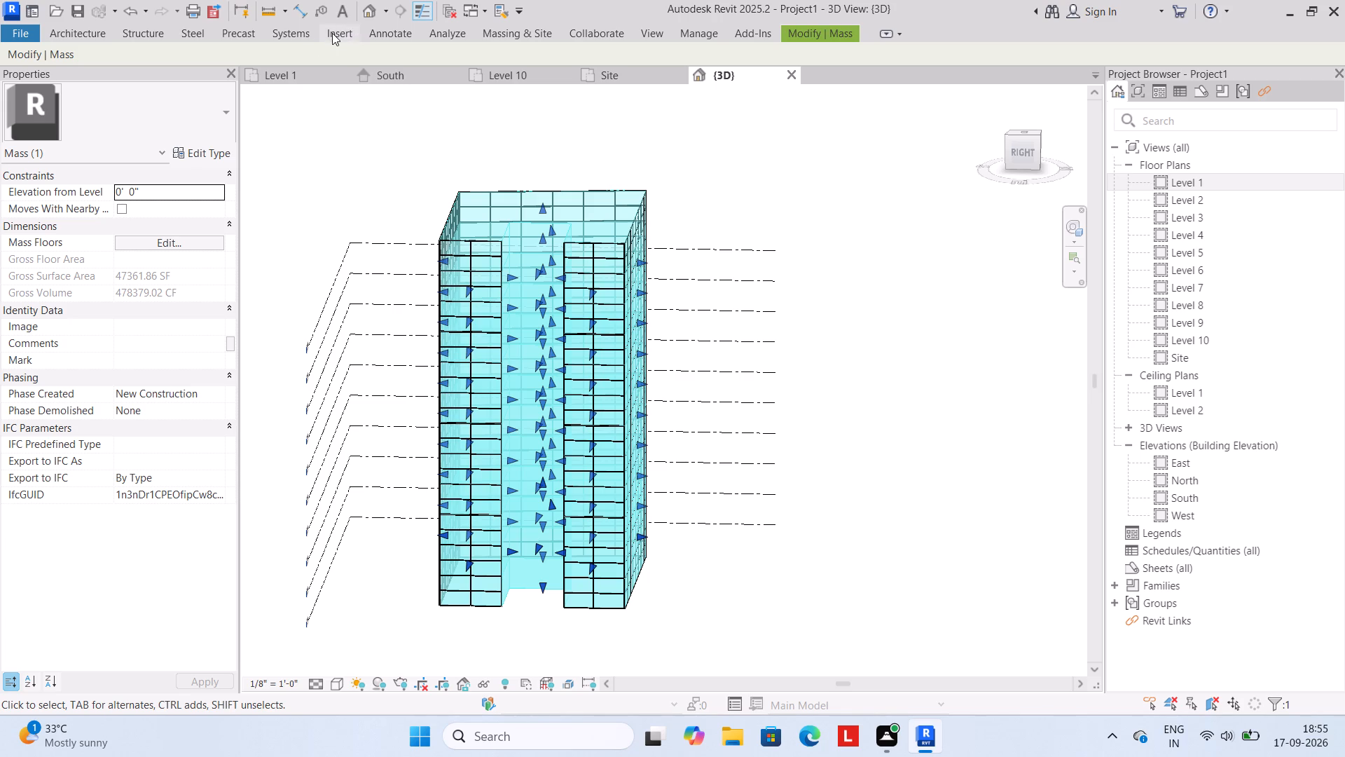
click(79, 31)
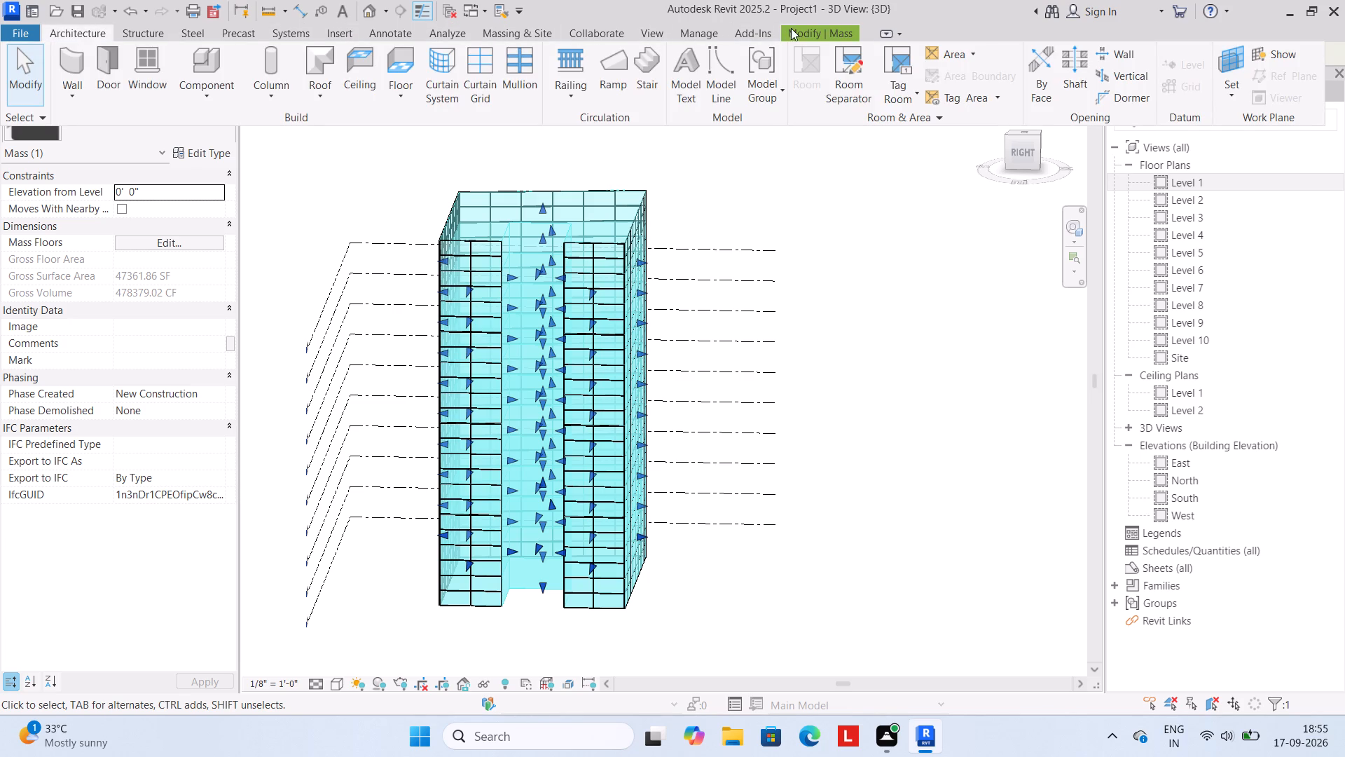
click(529, 25)
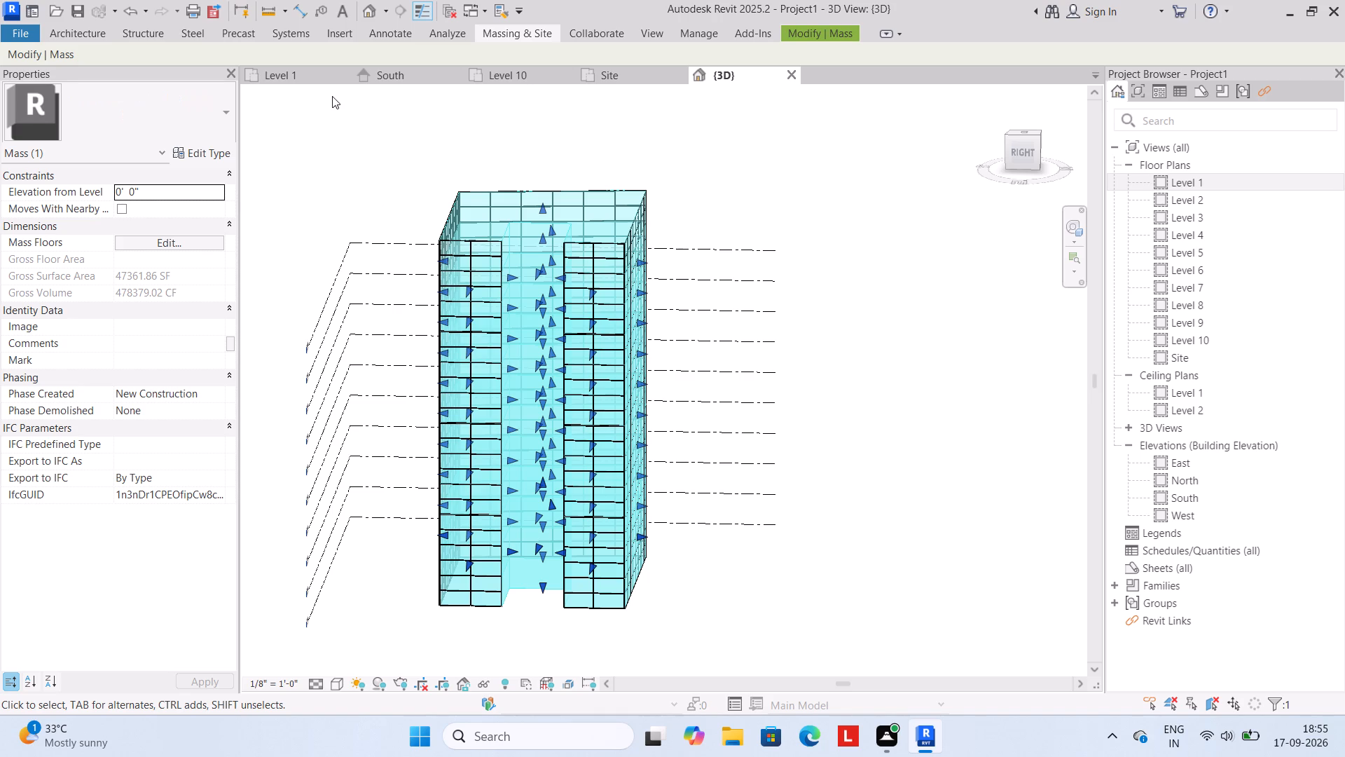
click(519, 32)
click(326, 57)
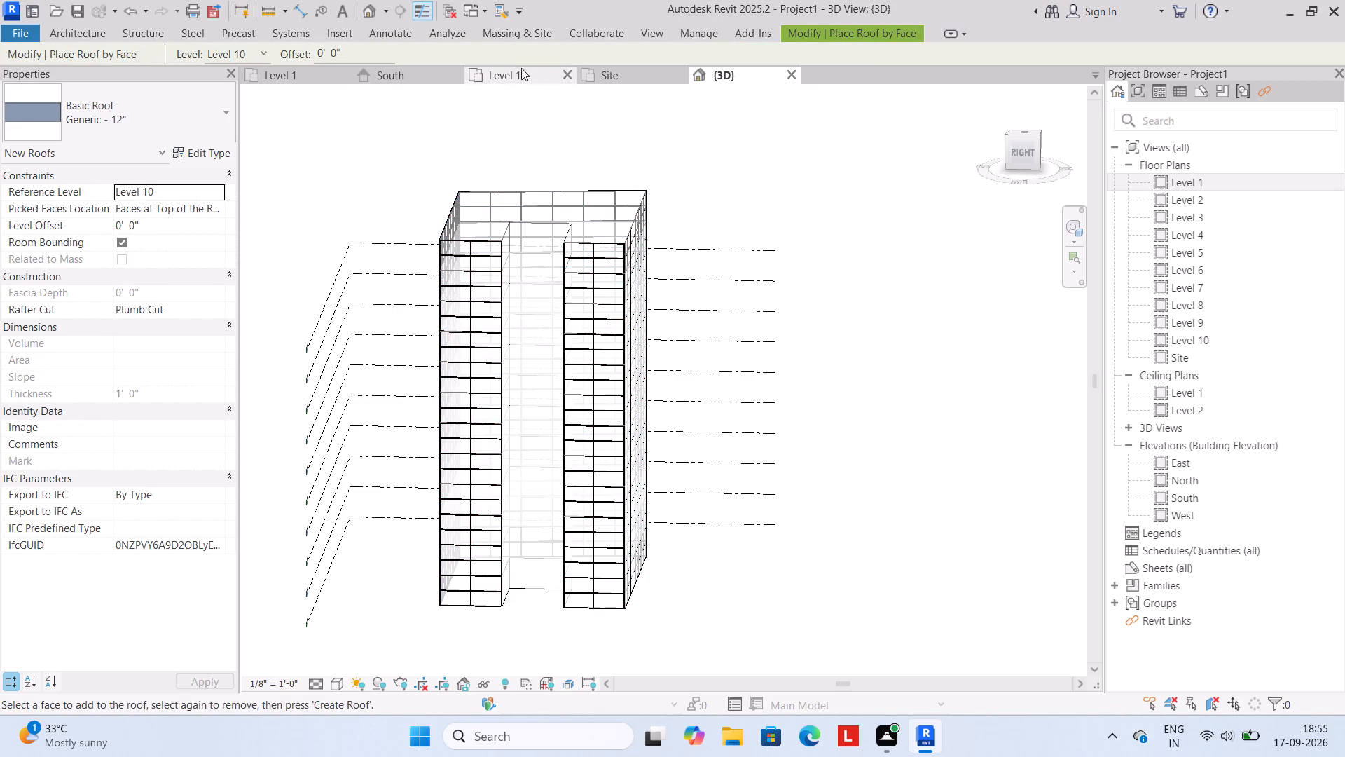
click(616, 74)
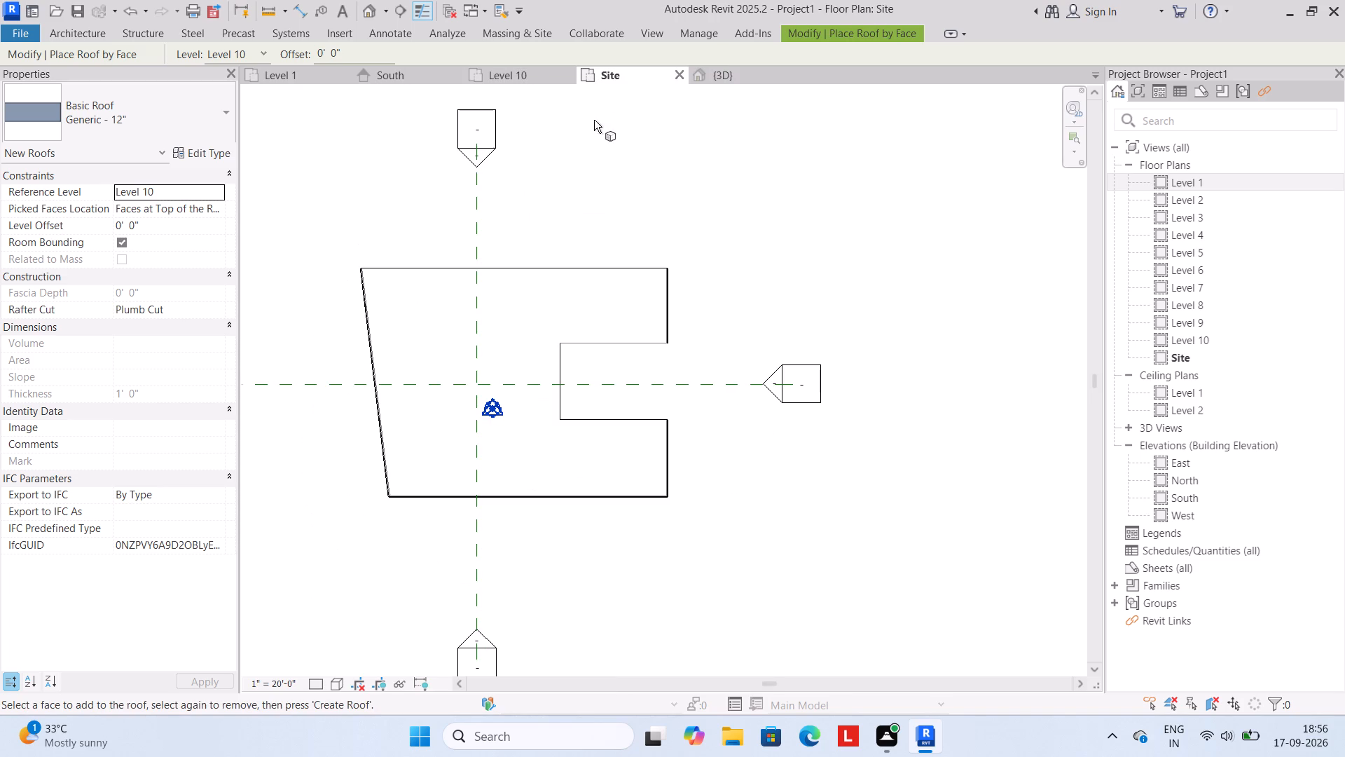
click(805, 33)
click(444, 270)
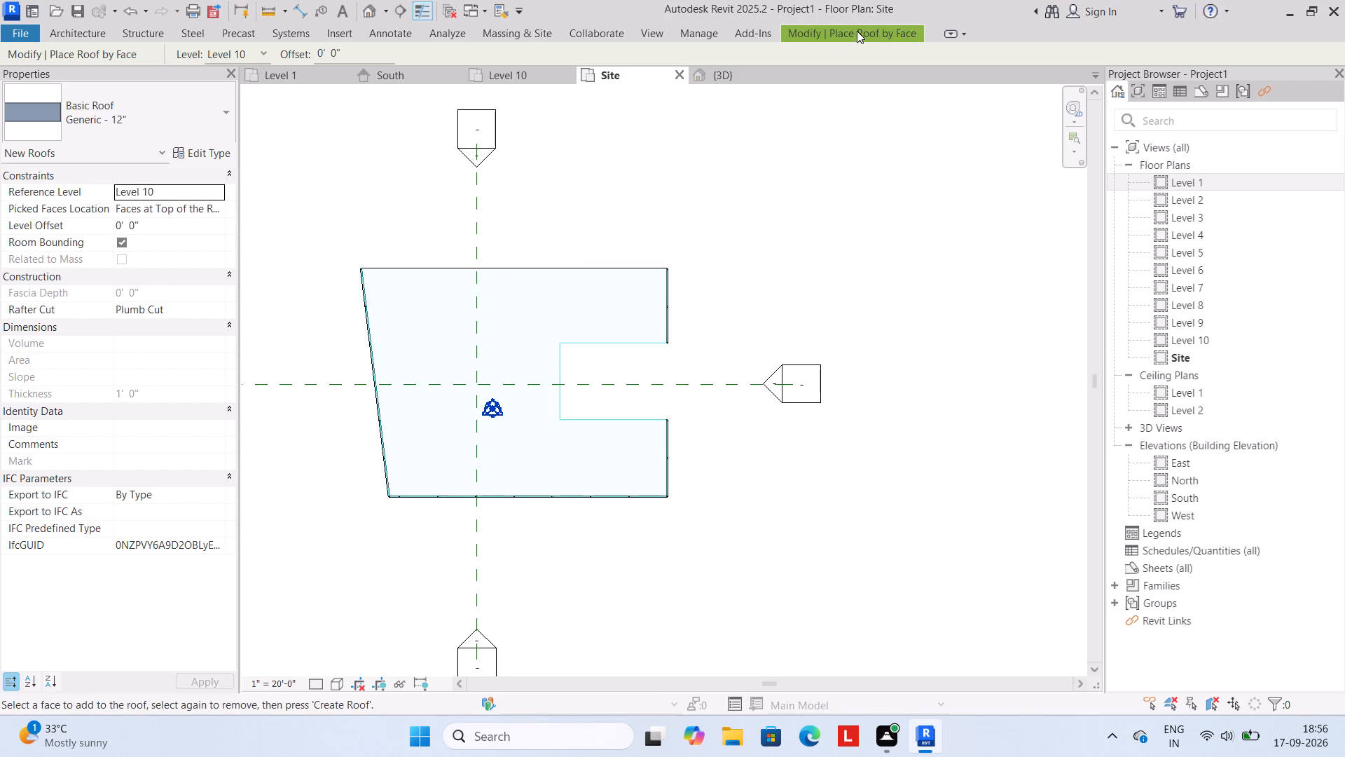
click(857, 31)
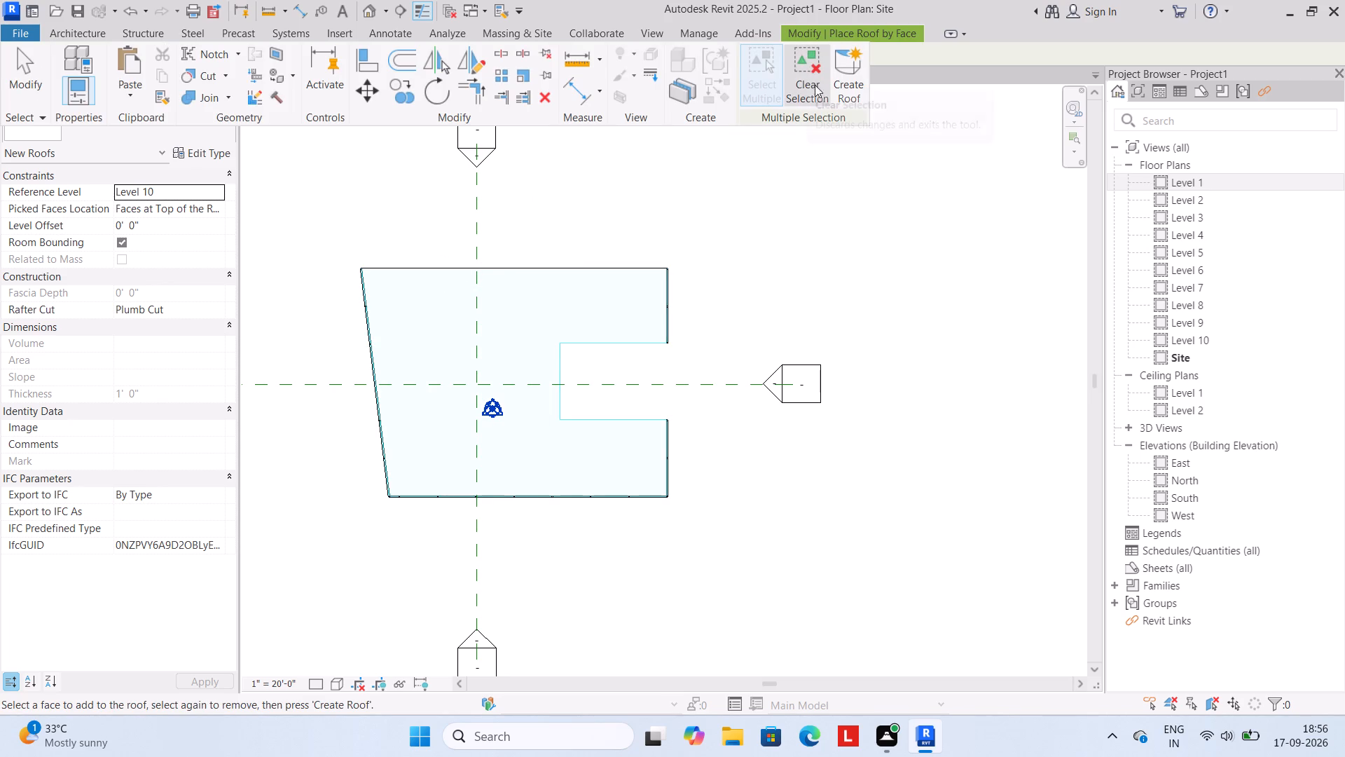
click(853, 71)
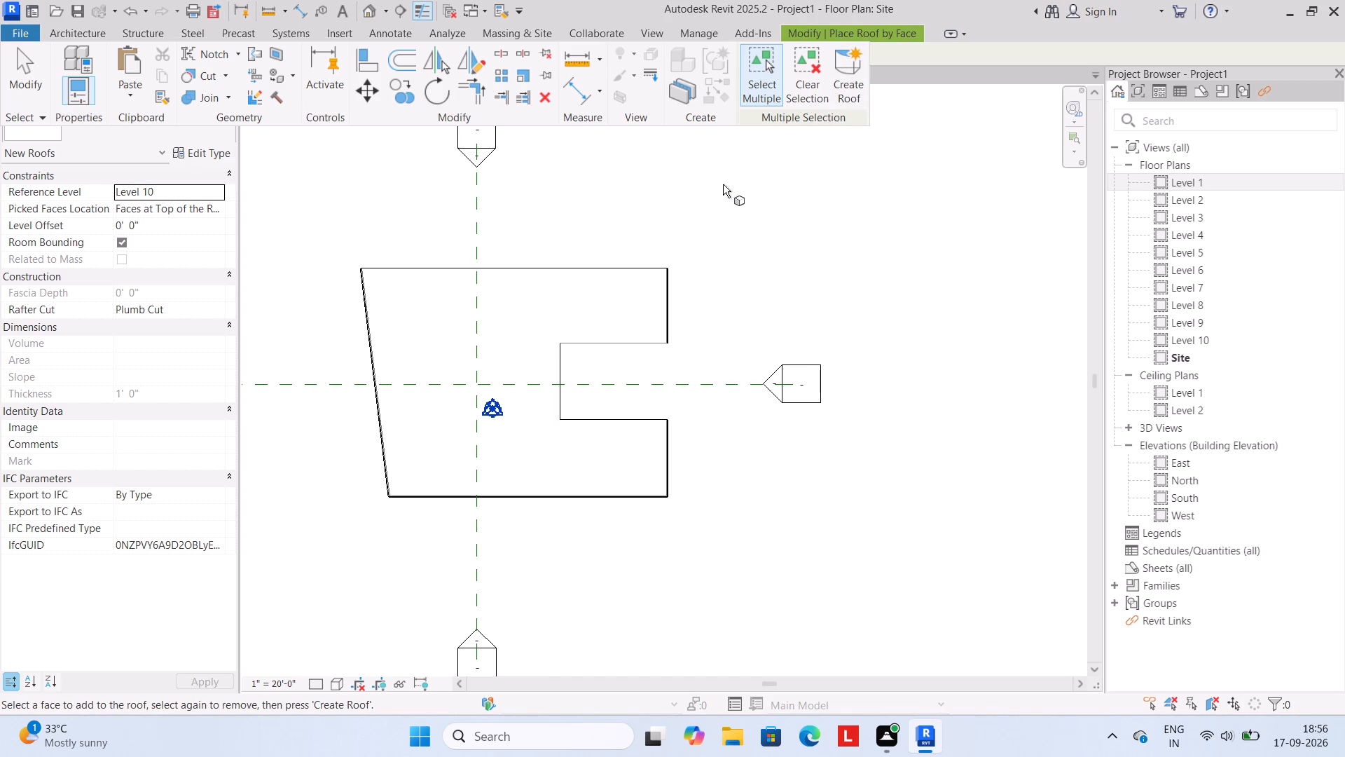
click(731, 74)
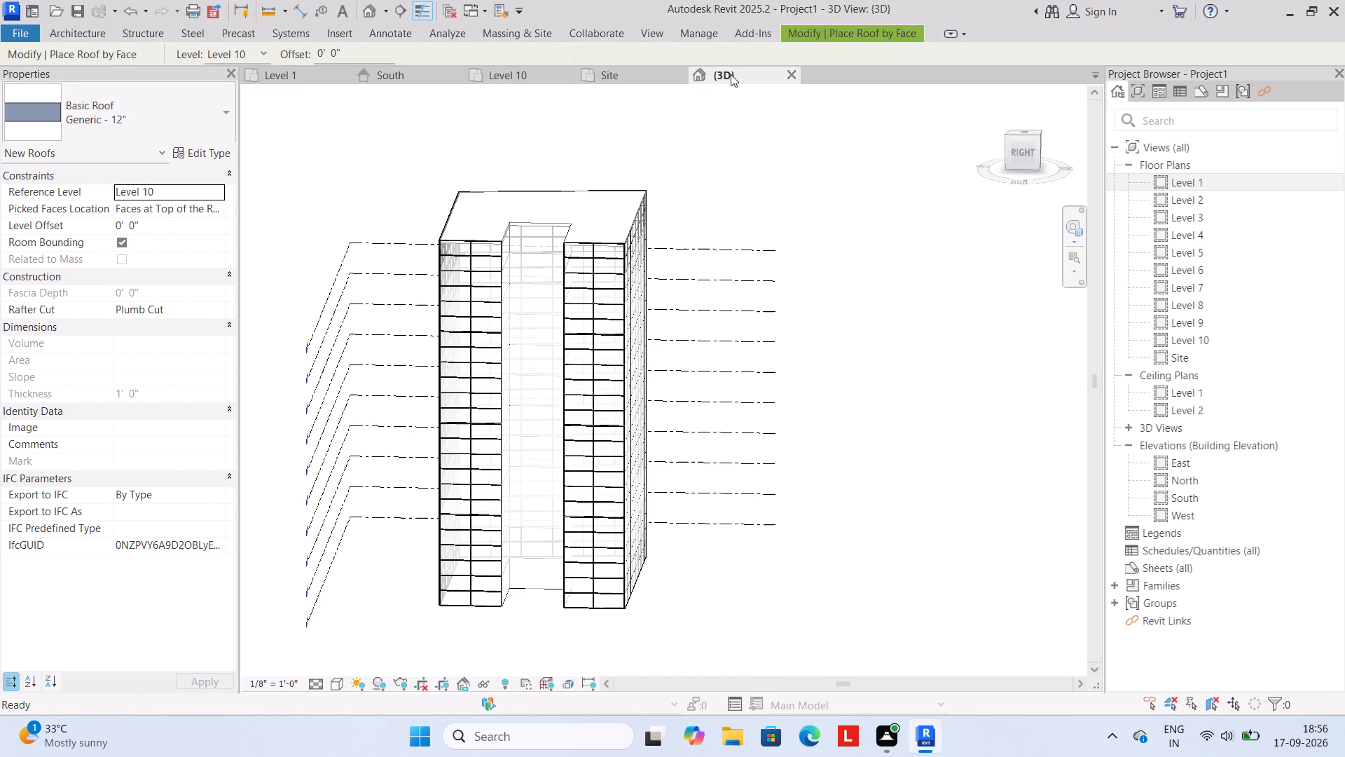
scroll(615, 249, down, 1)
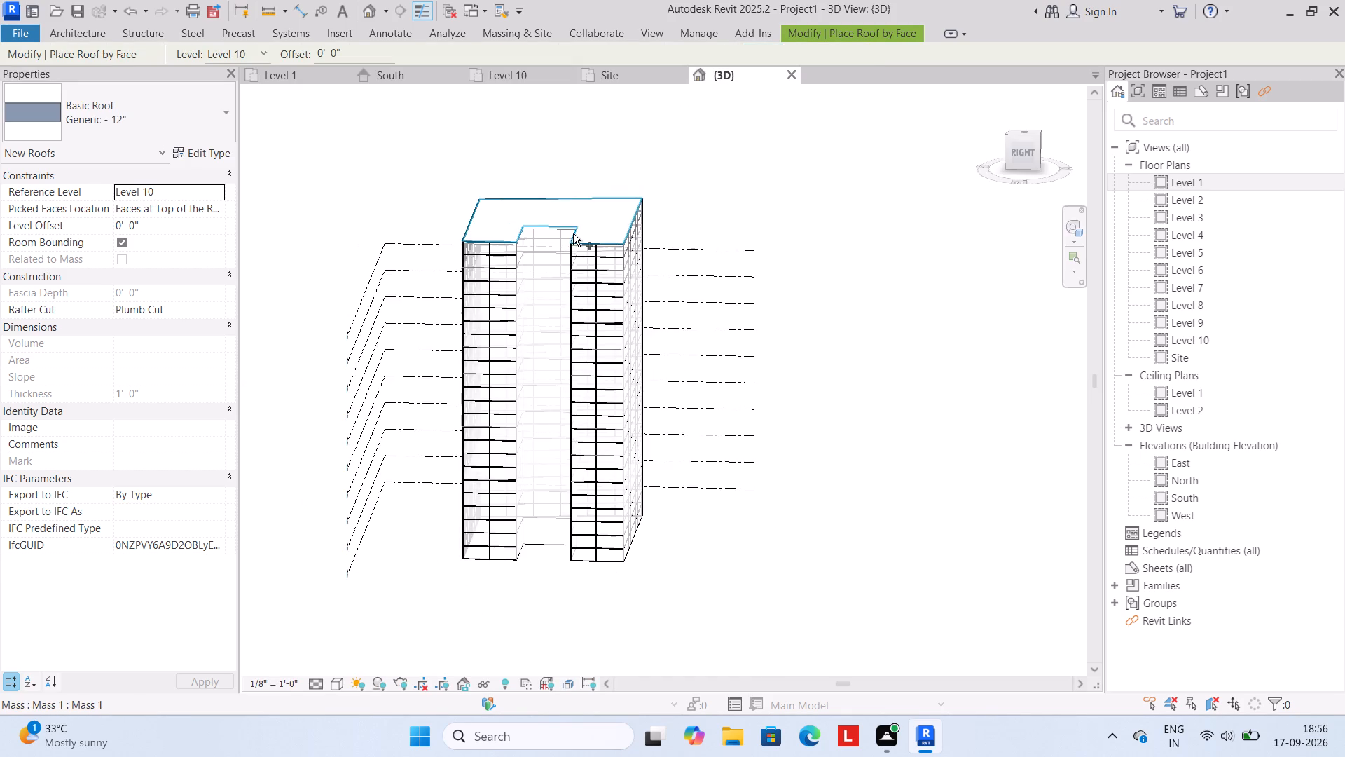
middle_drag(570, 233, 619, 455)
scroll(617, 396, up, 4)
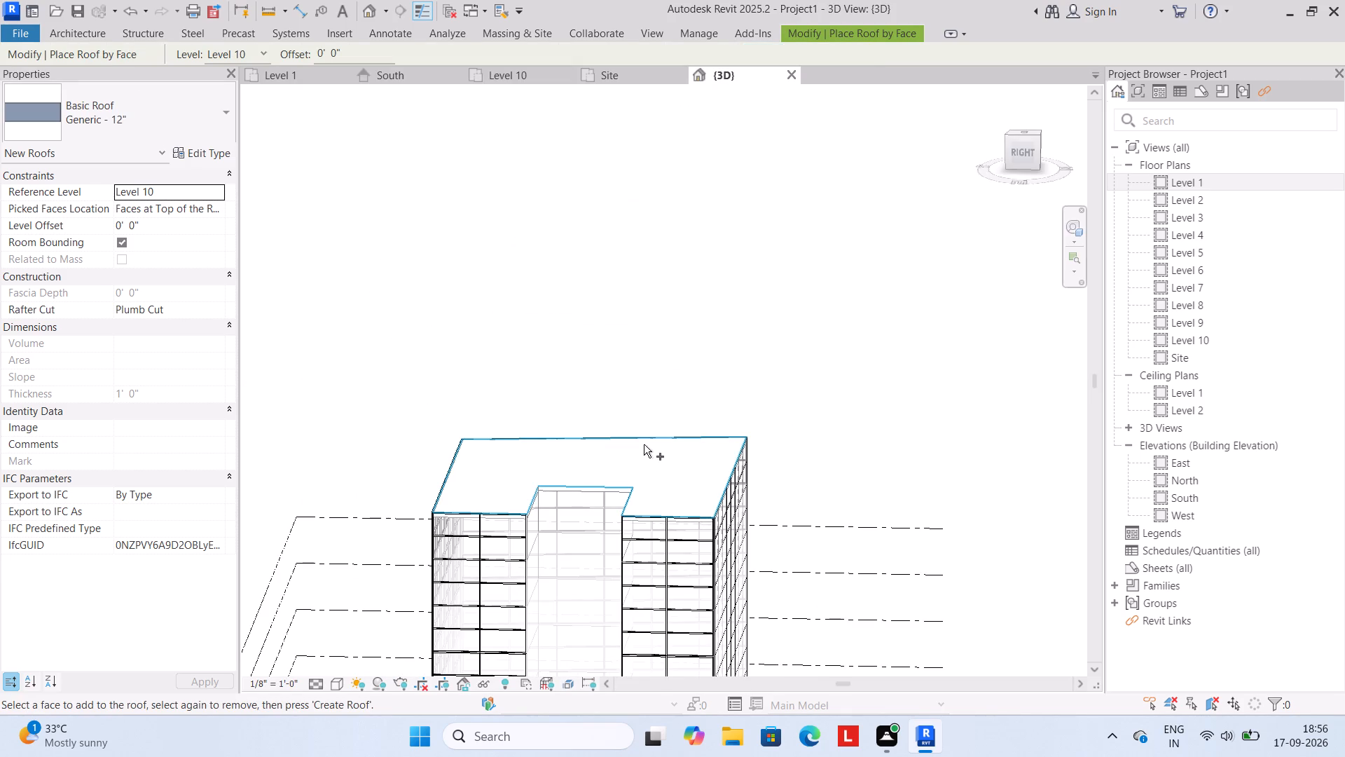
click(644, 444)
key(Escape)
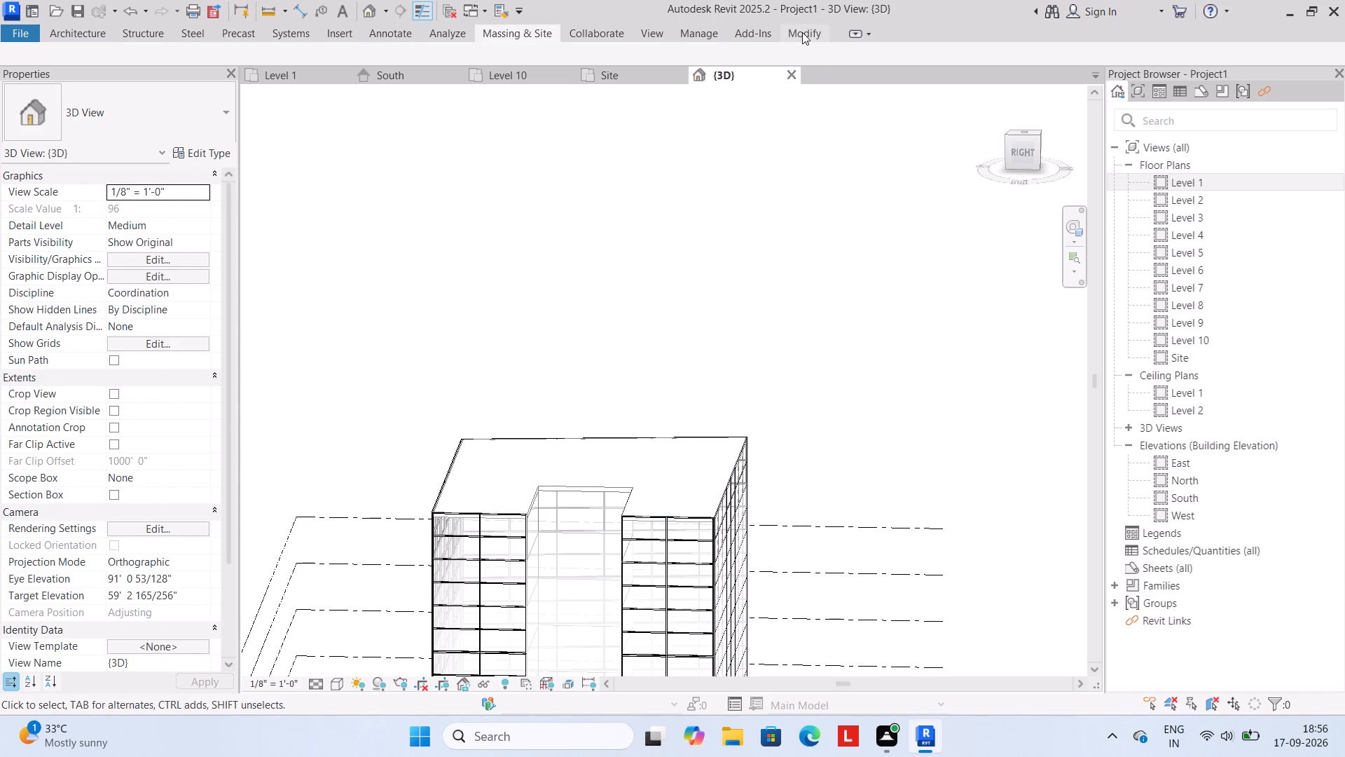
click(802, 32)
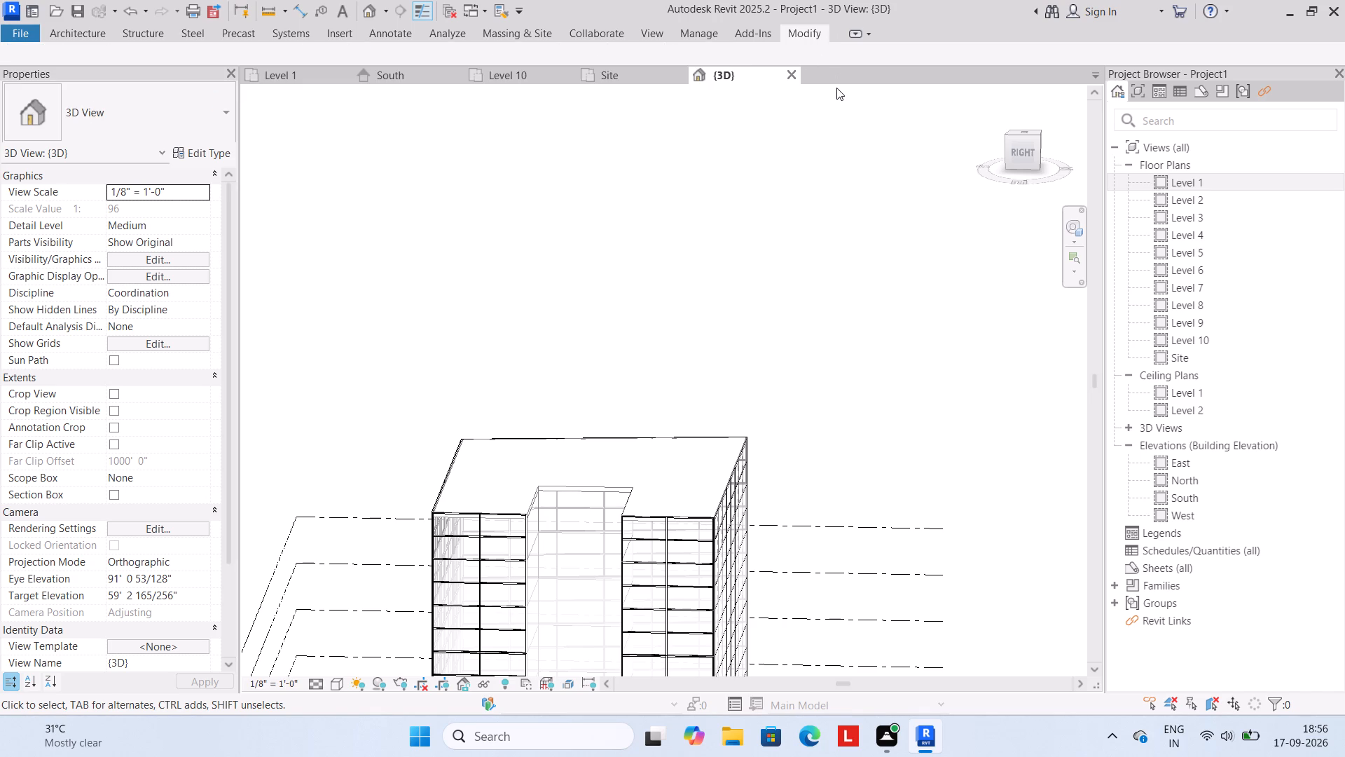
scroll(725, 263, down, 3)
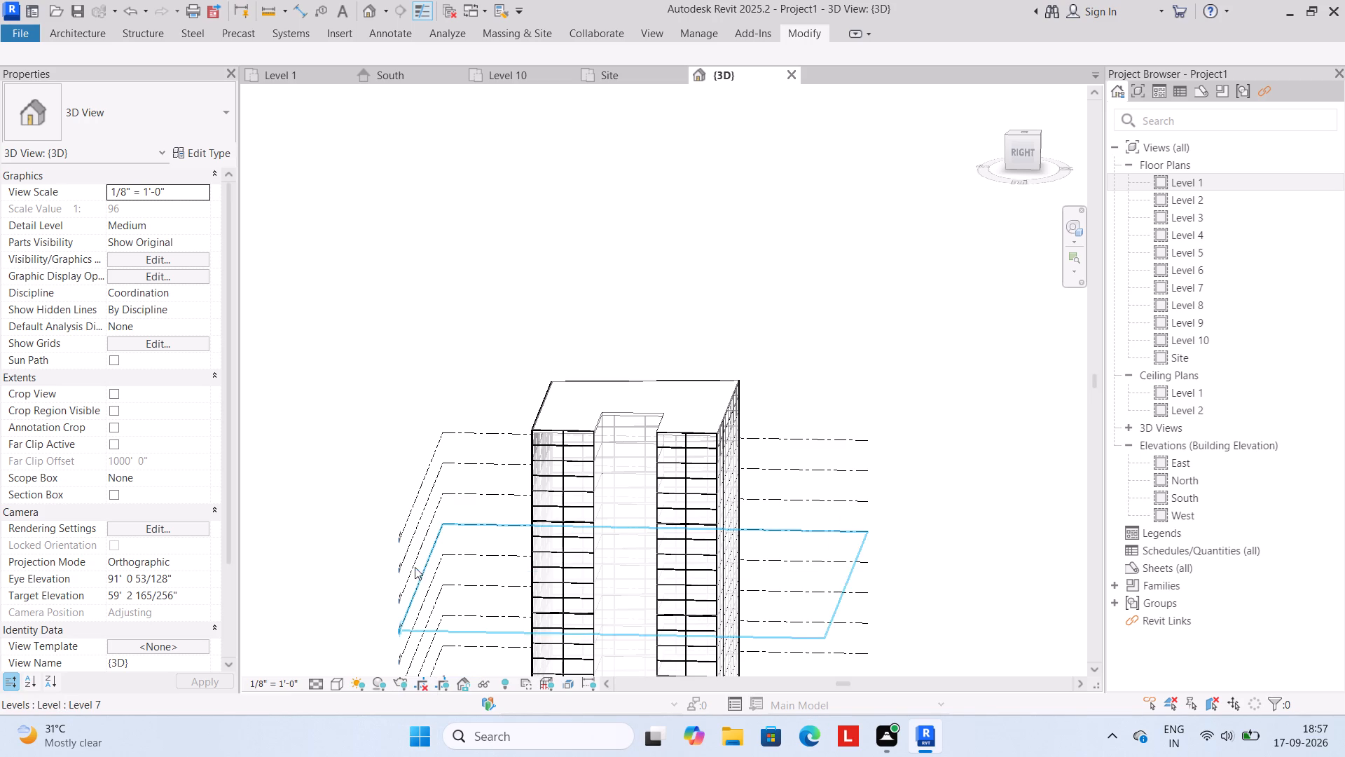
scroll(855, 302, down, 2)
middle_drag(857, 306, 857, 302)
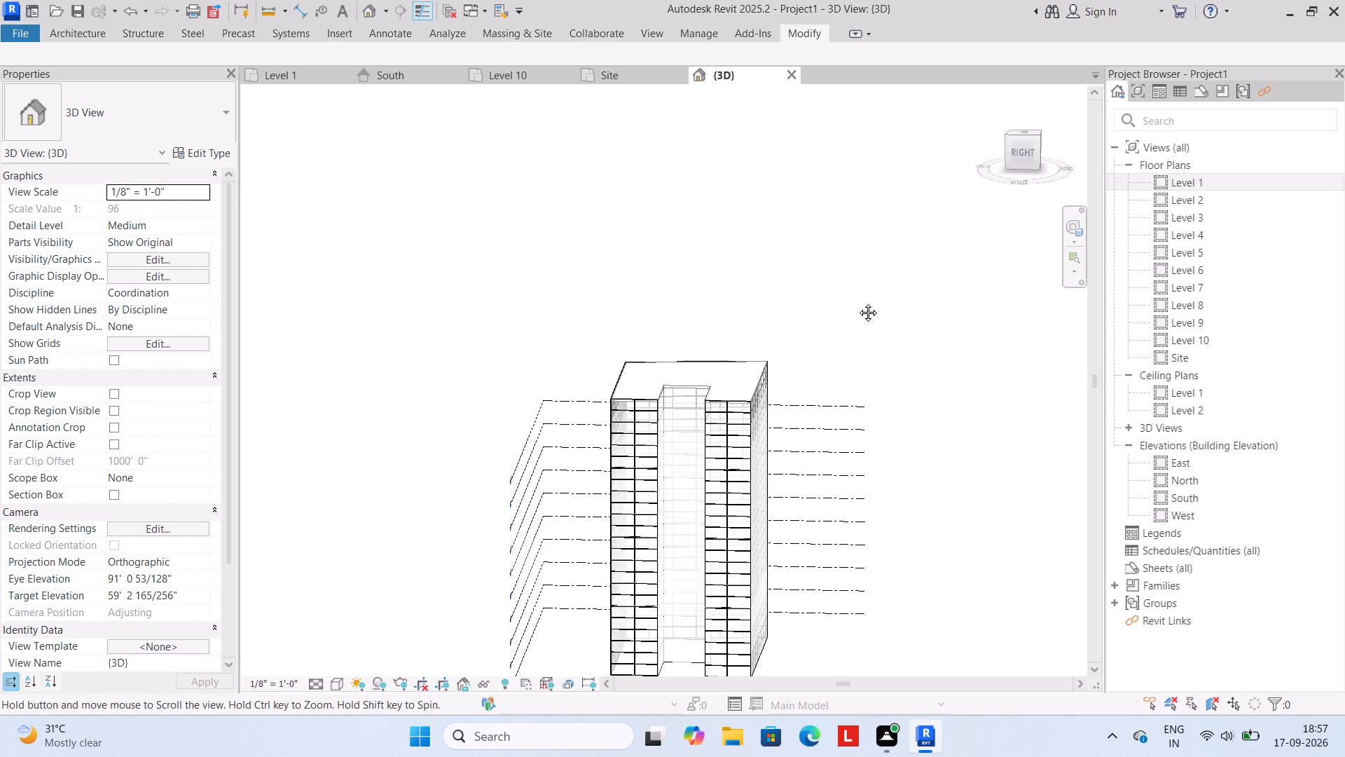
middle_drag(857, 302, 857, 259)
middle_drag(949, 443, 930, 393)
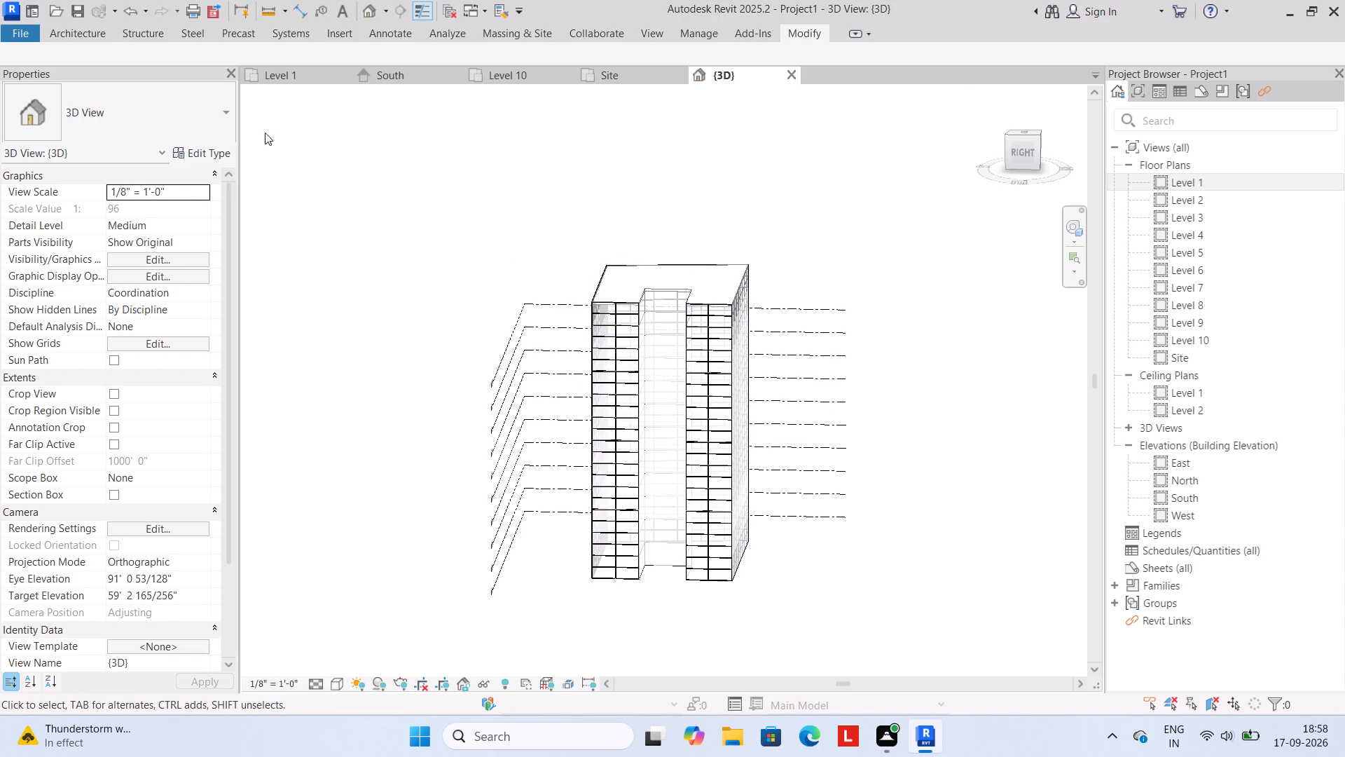
Start an in-place model component in the Generic Models category, accepting the default name.
click(77, 21)
click(80, 36)
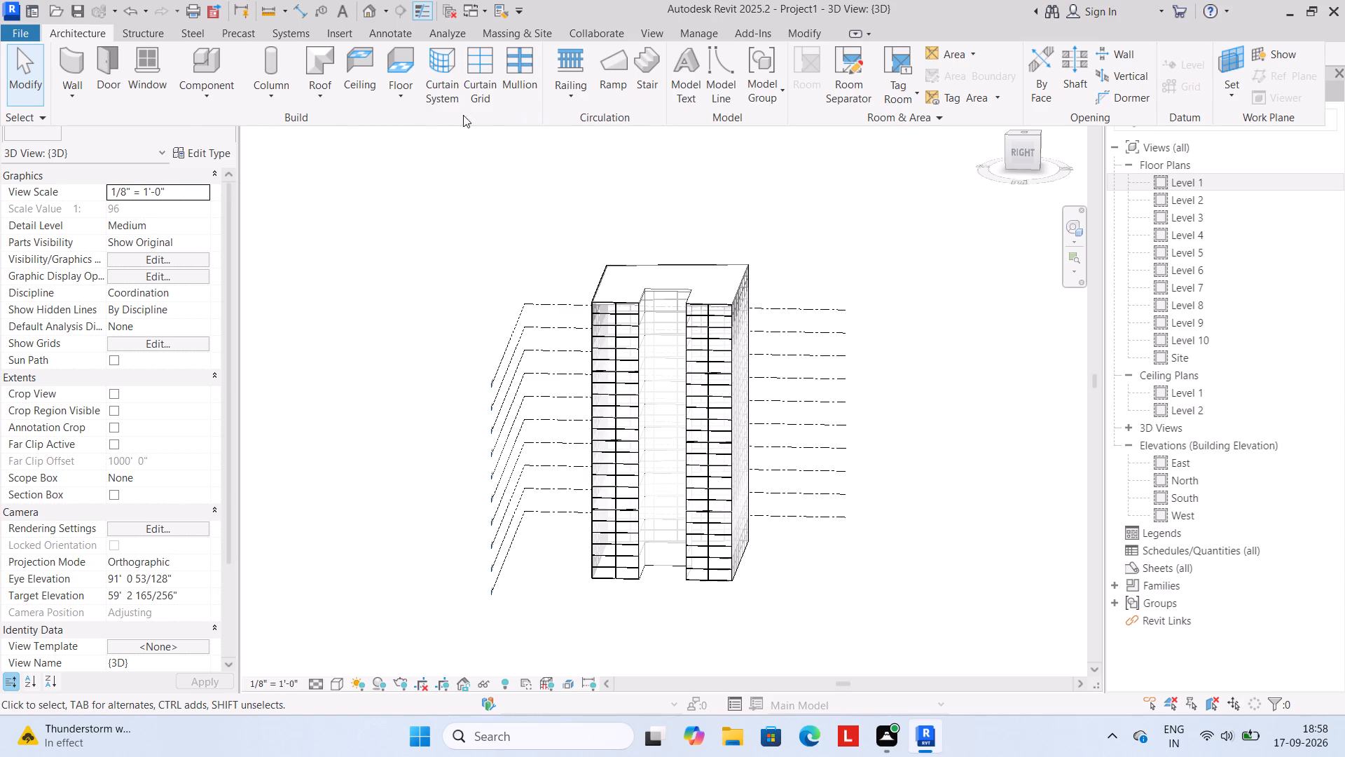
click(213, 94)
drag(254, 200, 328, 236)
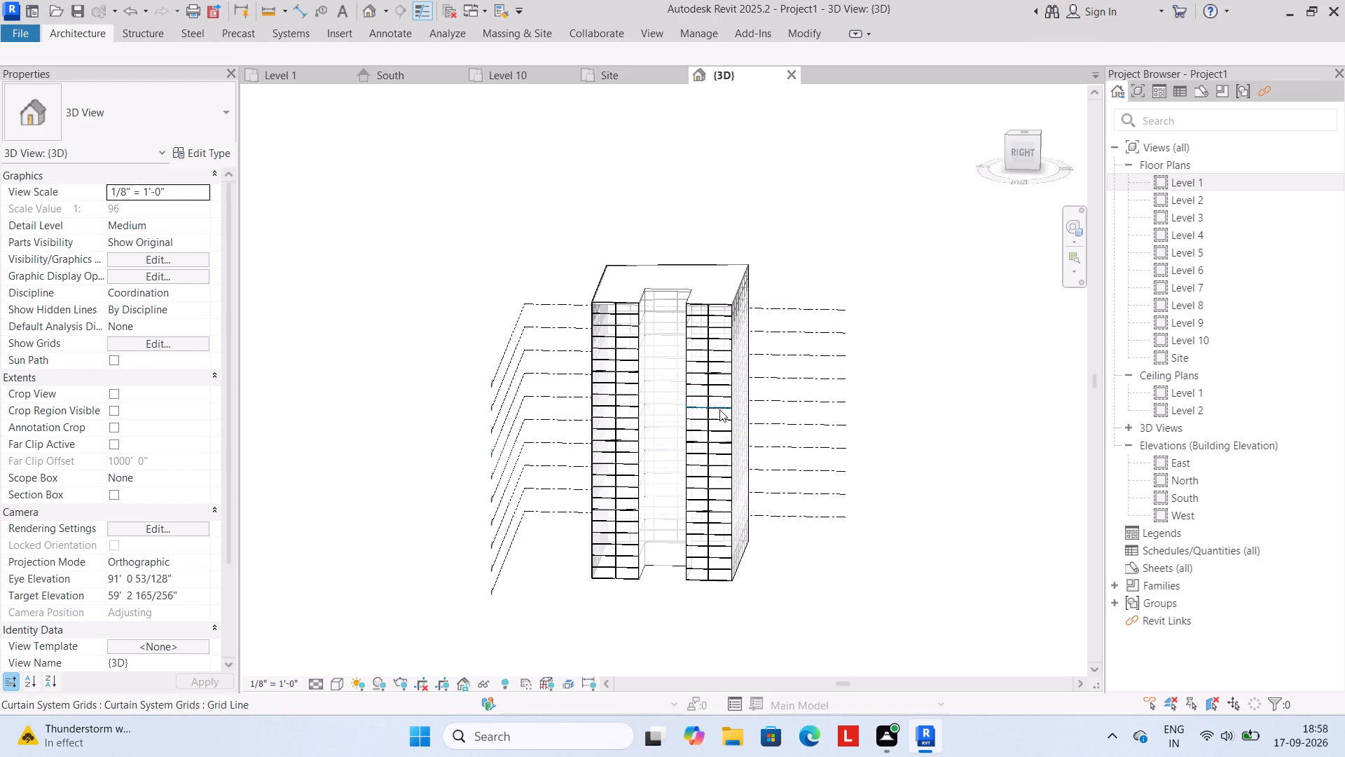
click(88, 36)
click(191, 88)
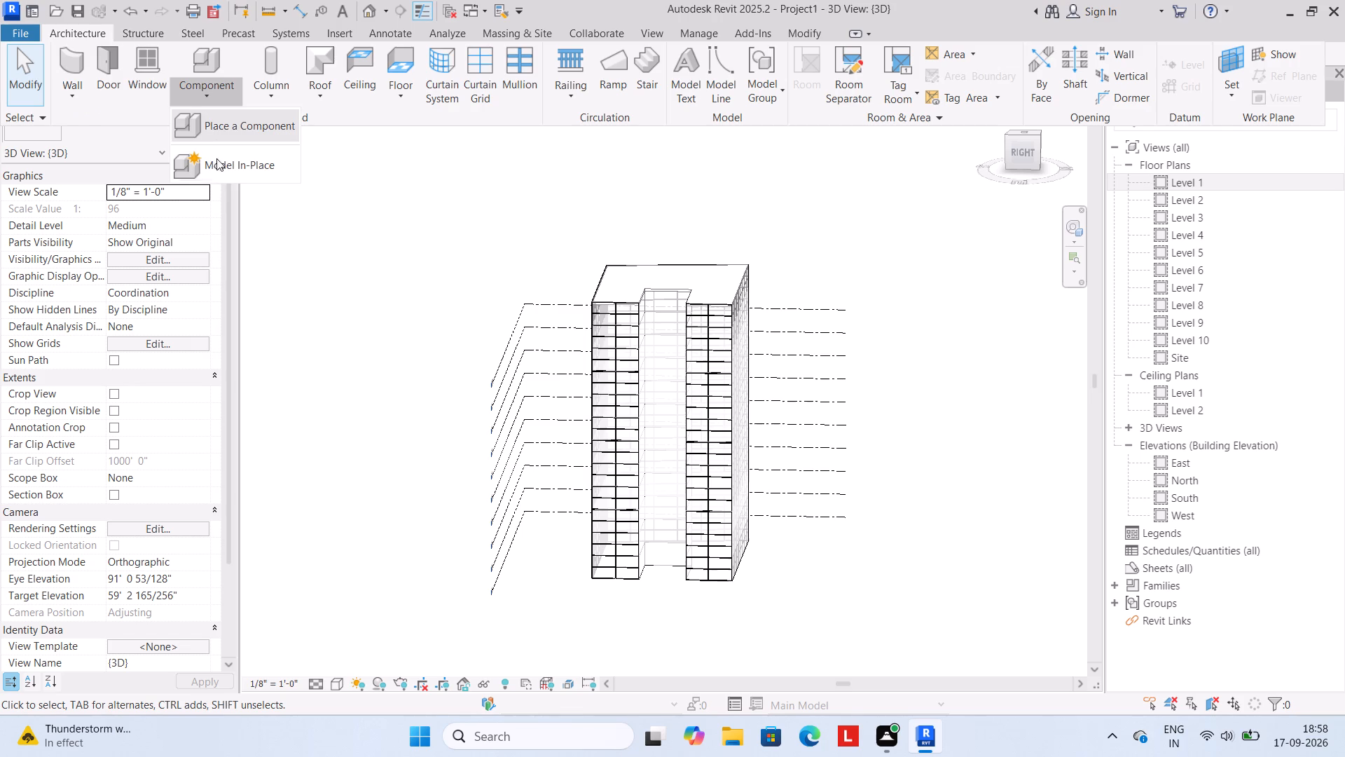
drag(227, 172, 238, 175)
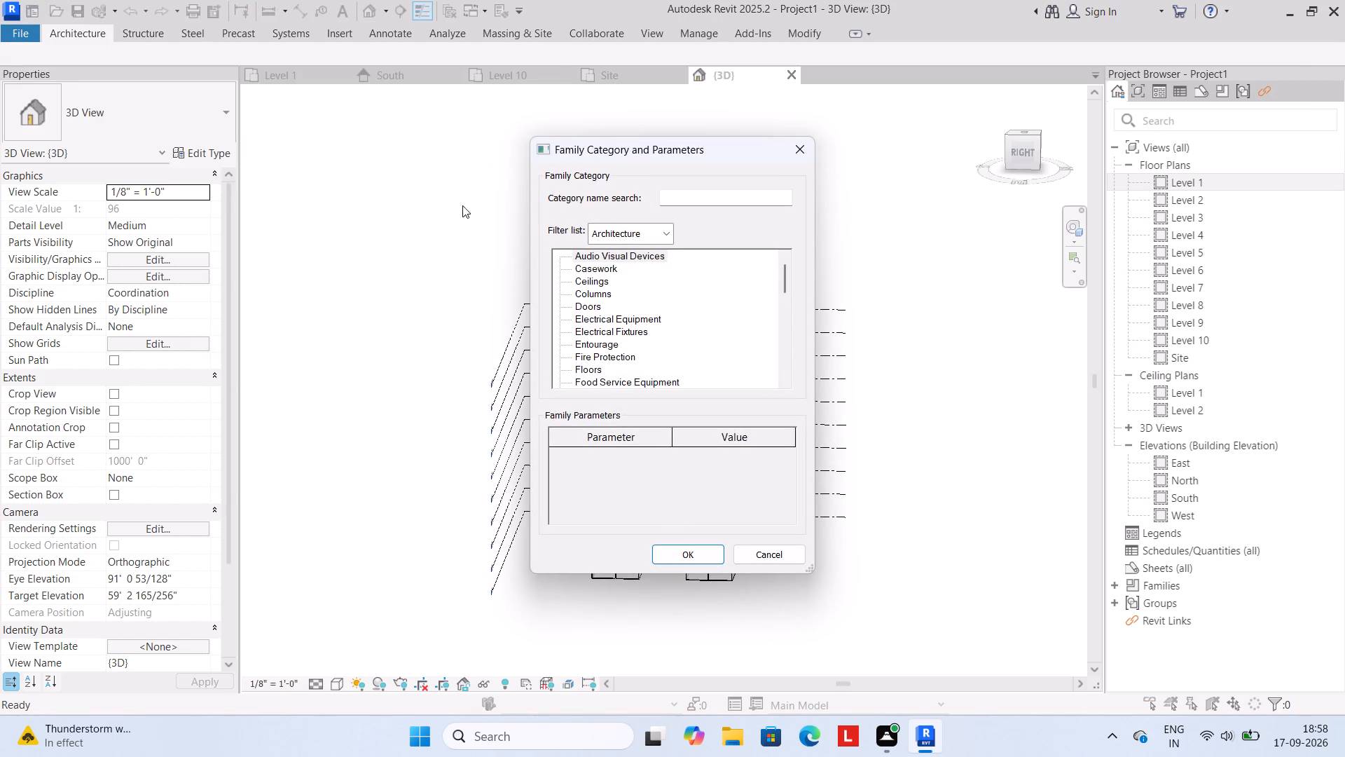
scroll(623, 333, down, 5)
click(633, 355)
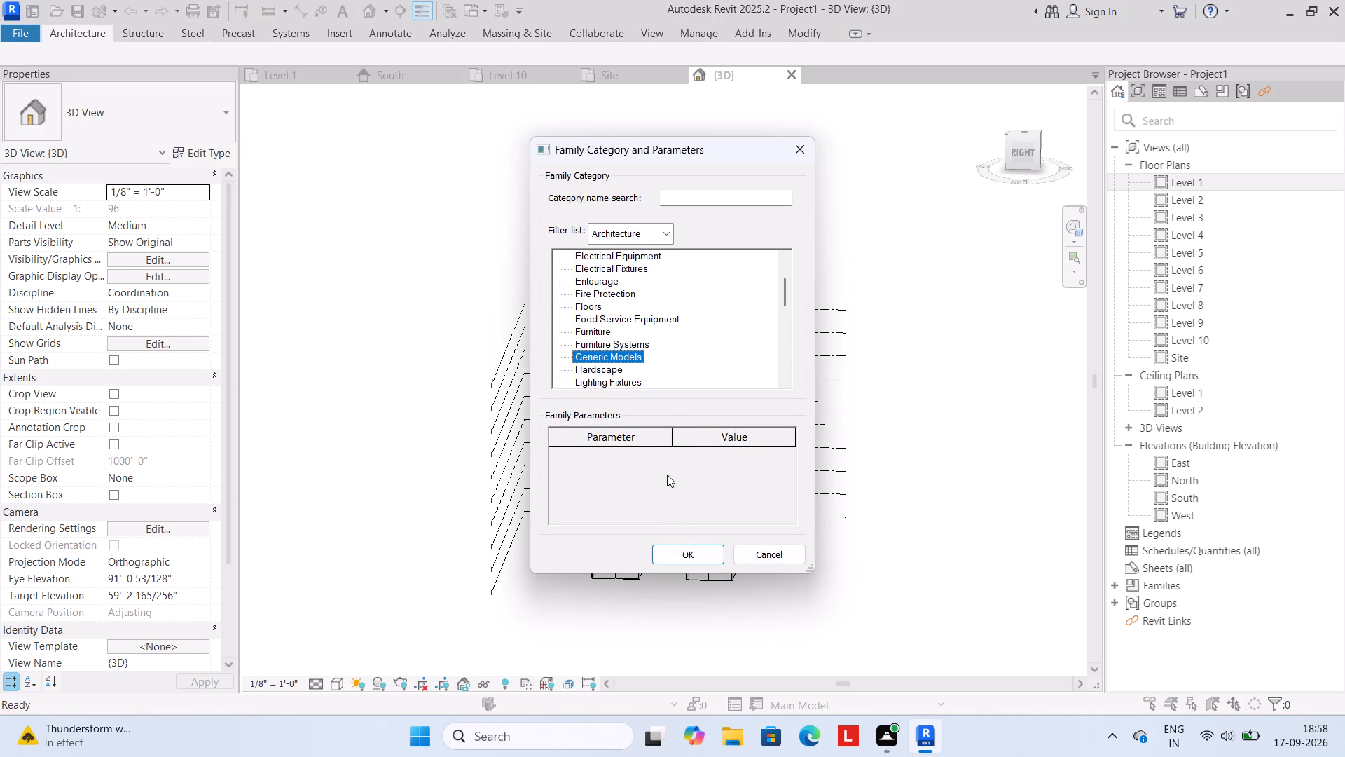
click(687, 552)
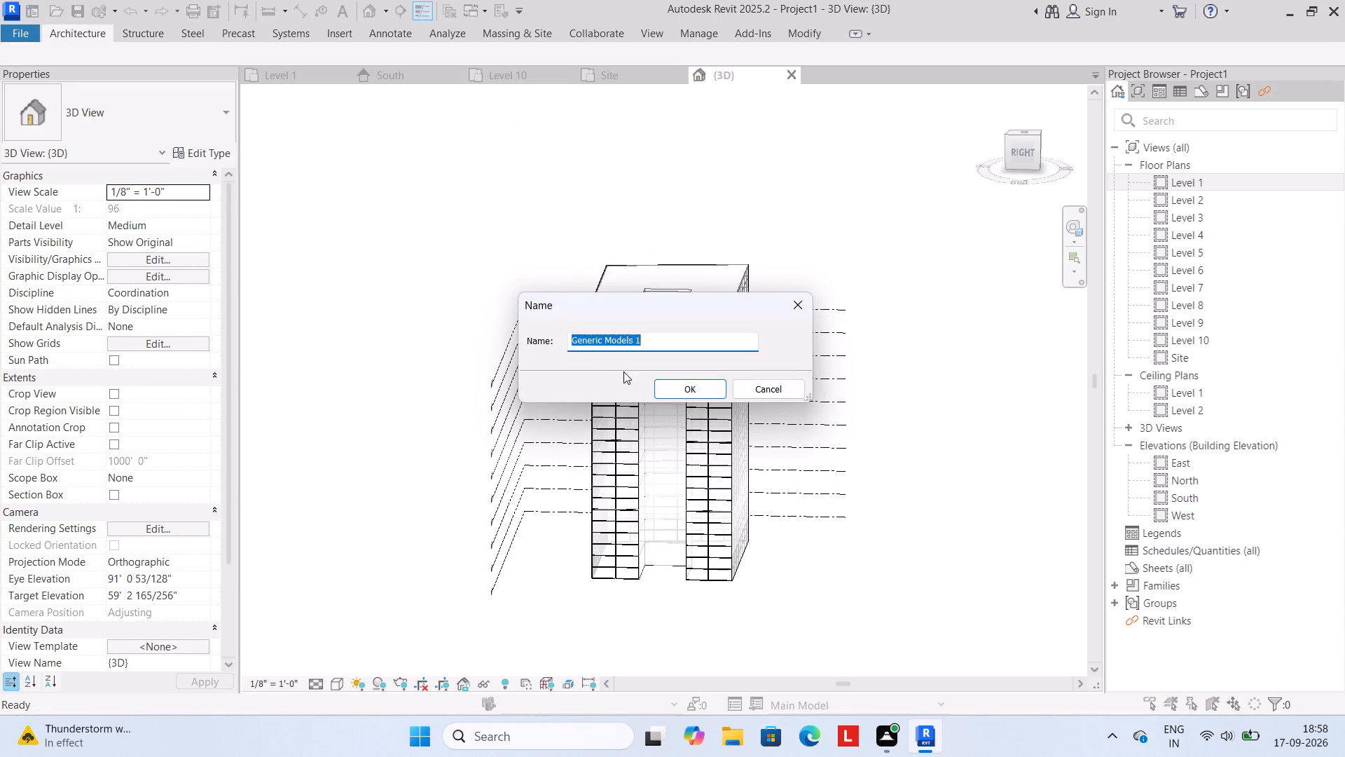
click(703, 391)
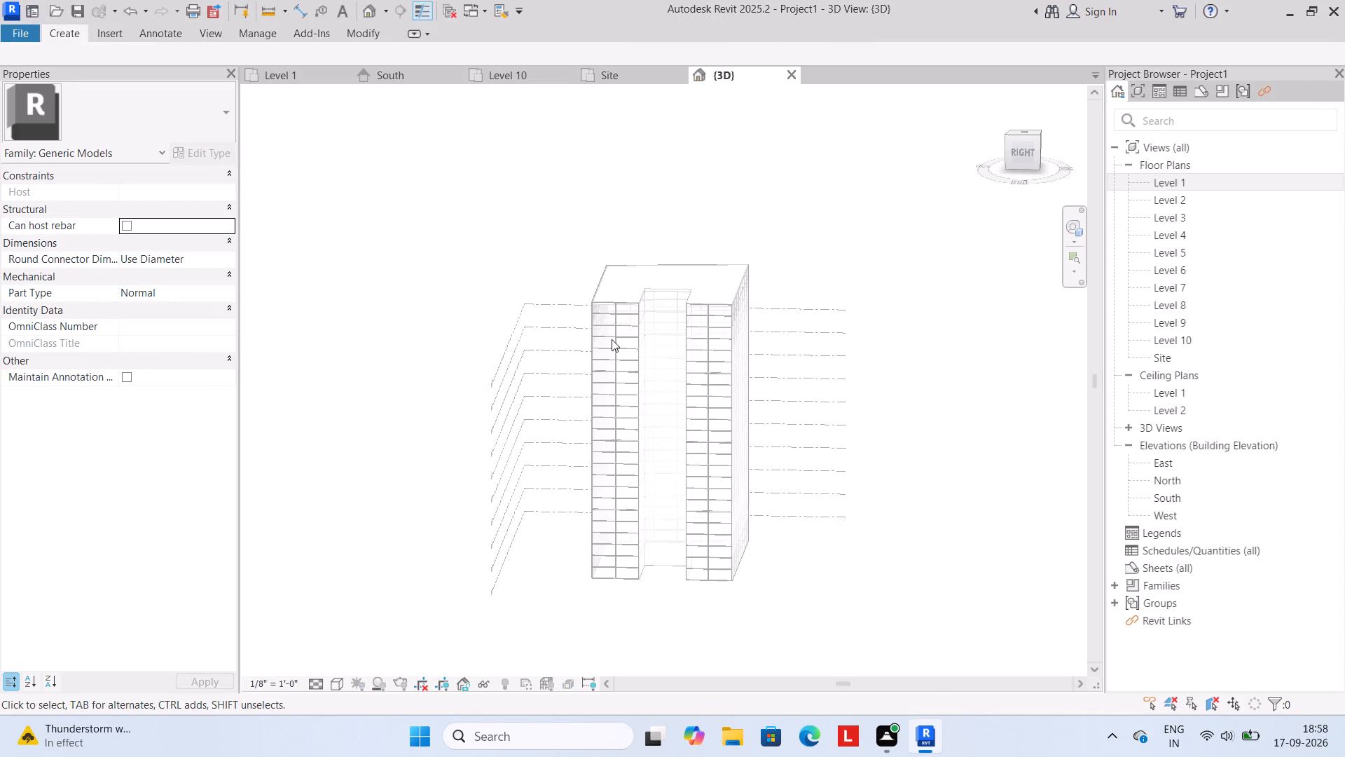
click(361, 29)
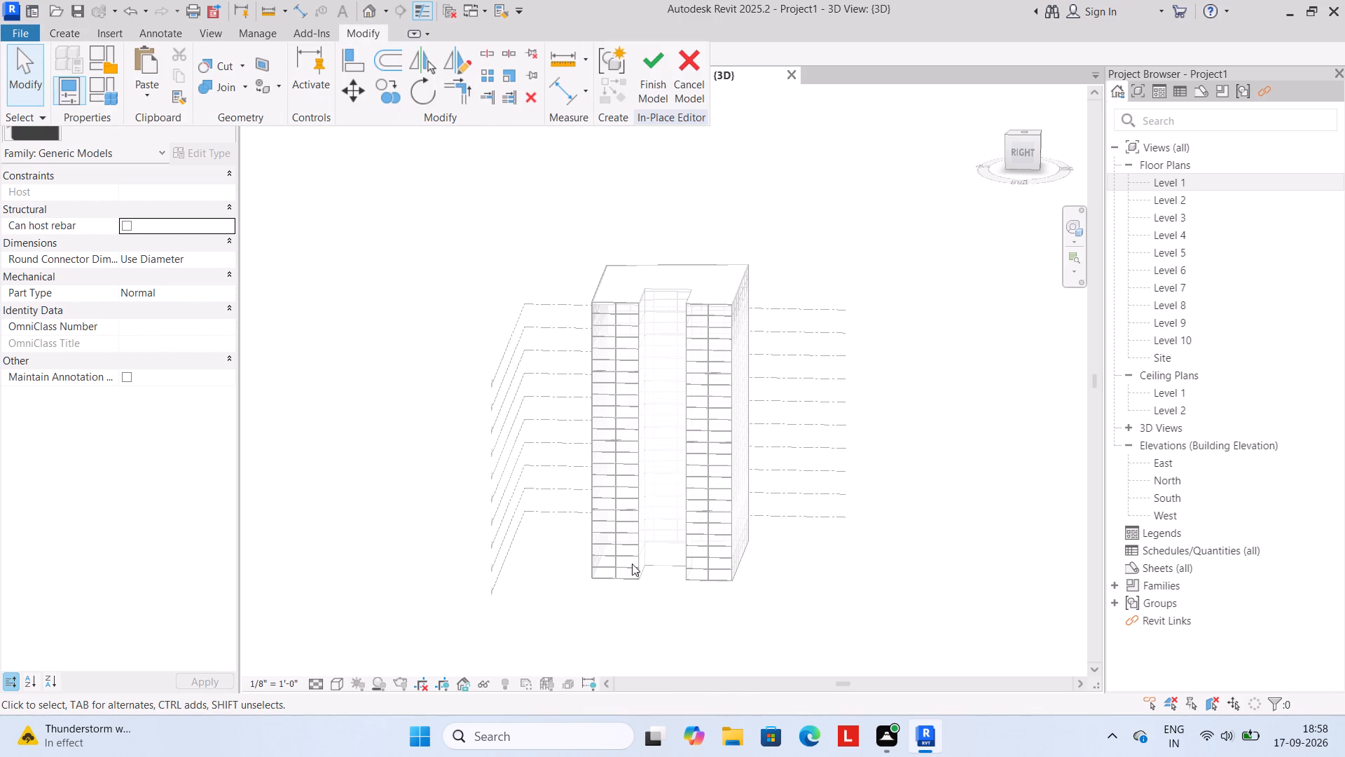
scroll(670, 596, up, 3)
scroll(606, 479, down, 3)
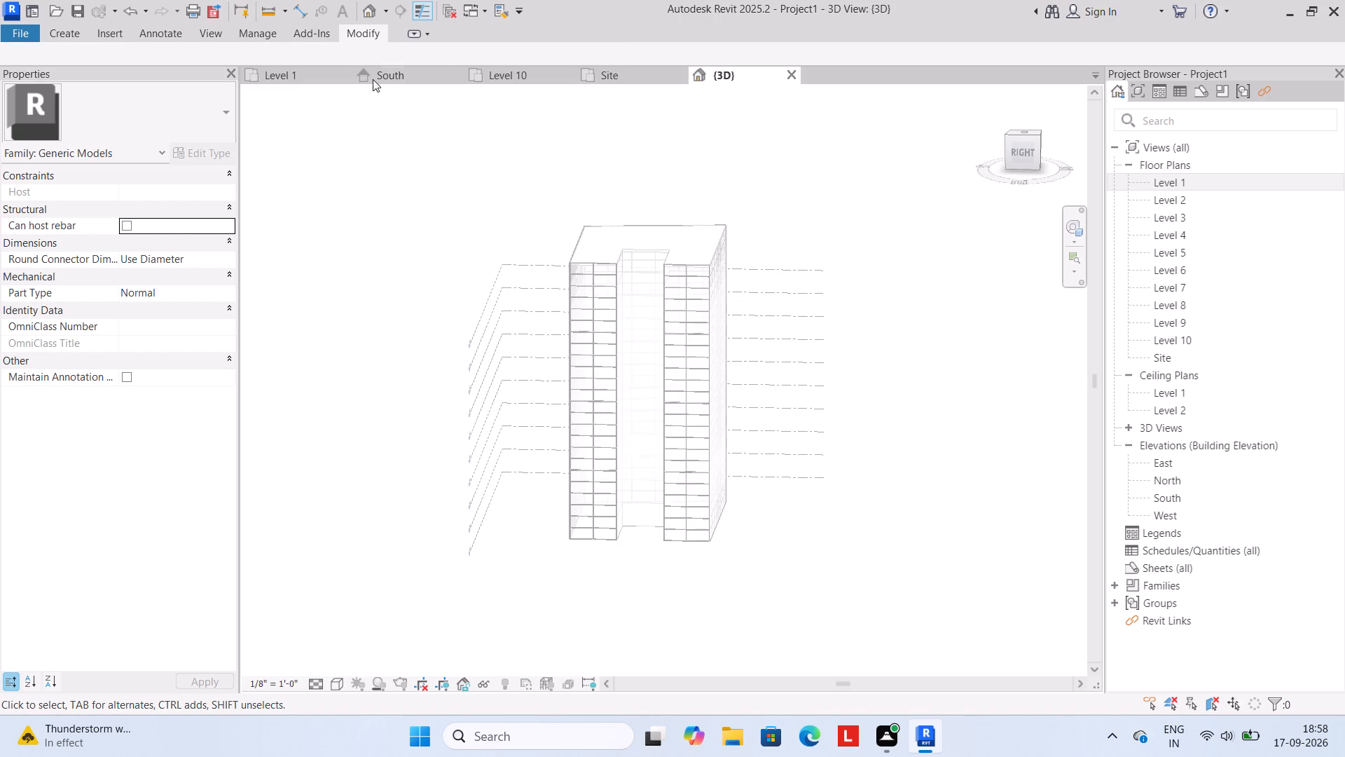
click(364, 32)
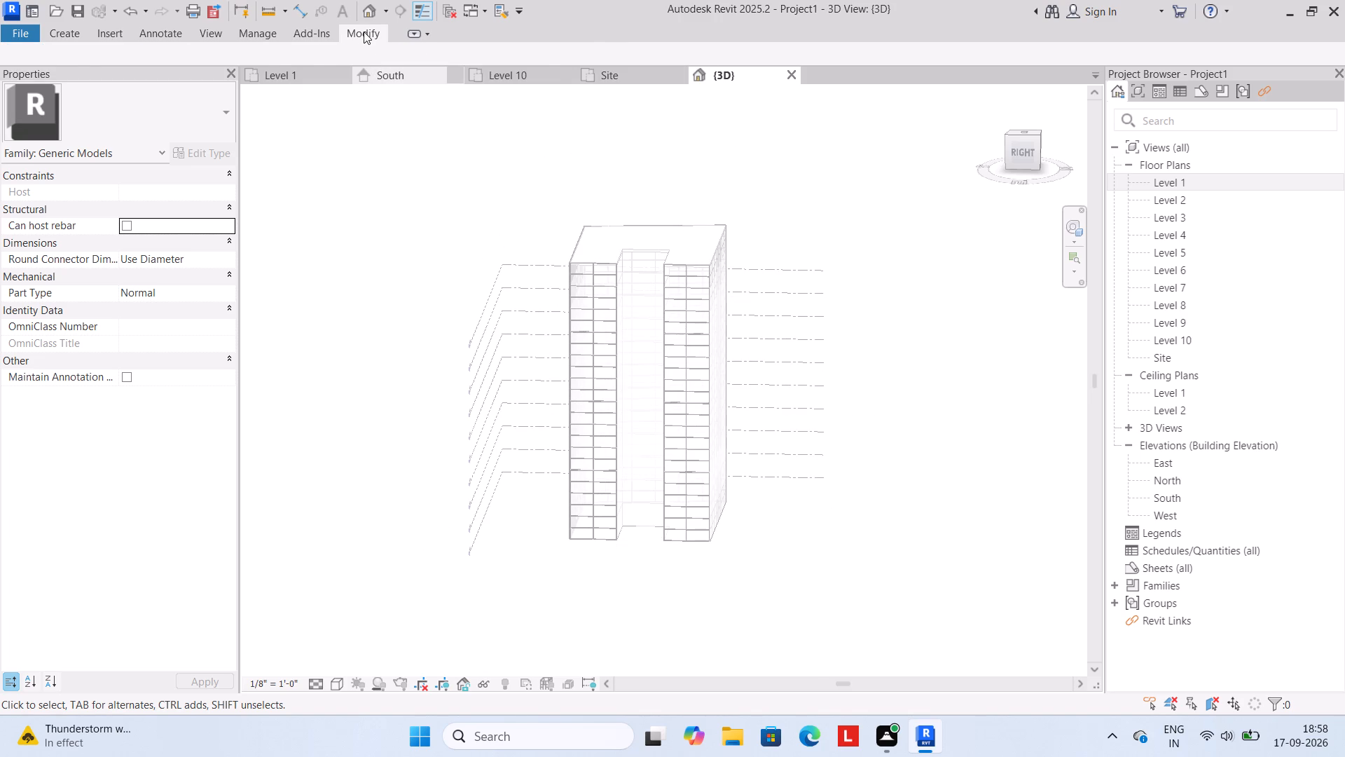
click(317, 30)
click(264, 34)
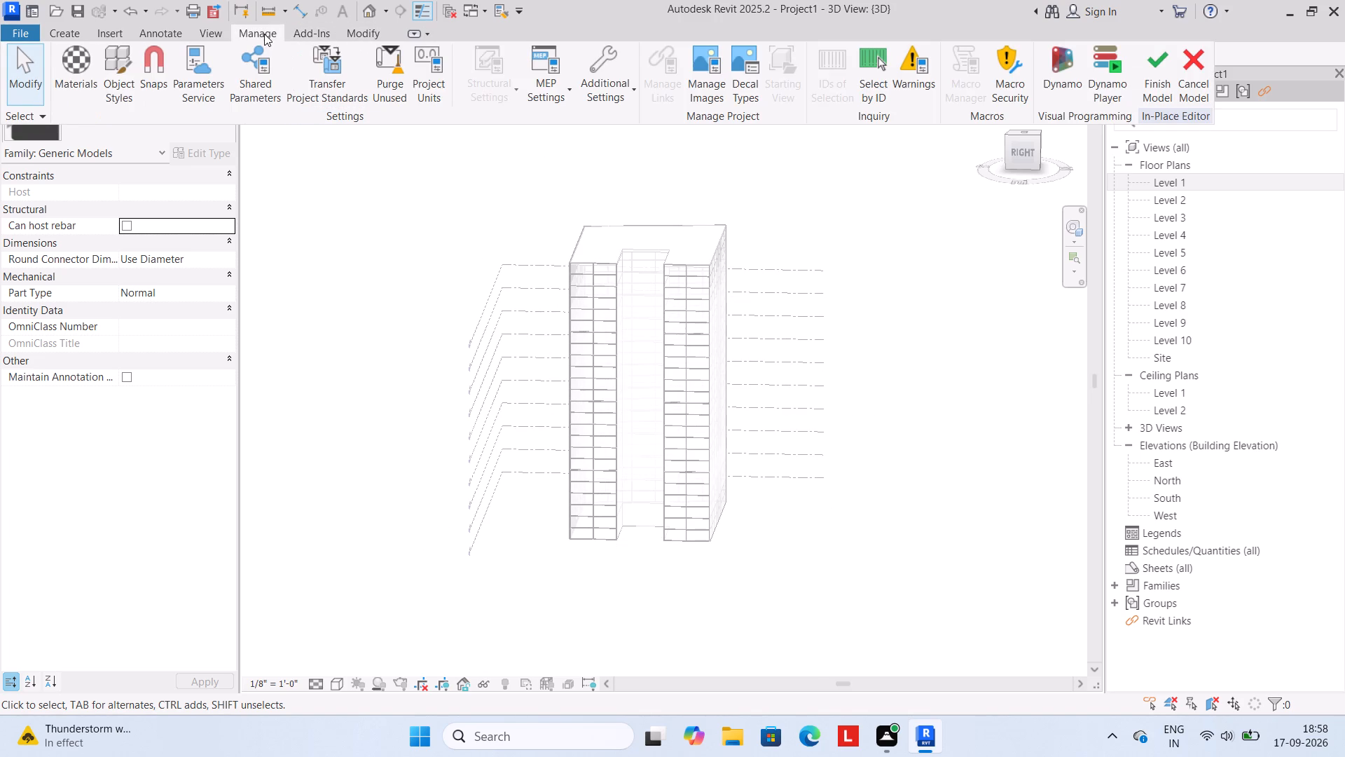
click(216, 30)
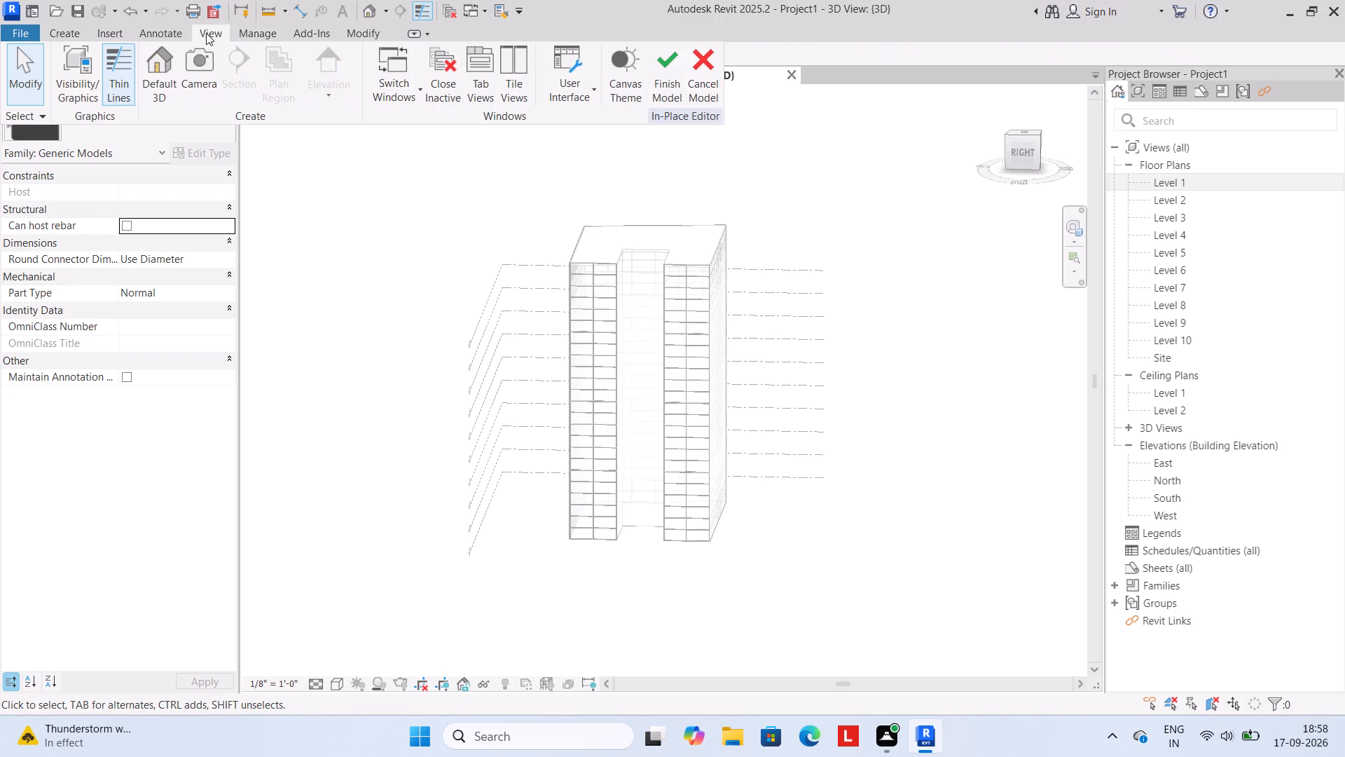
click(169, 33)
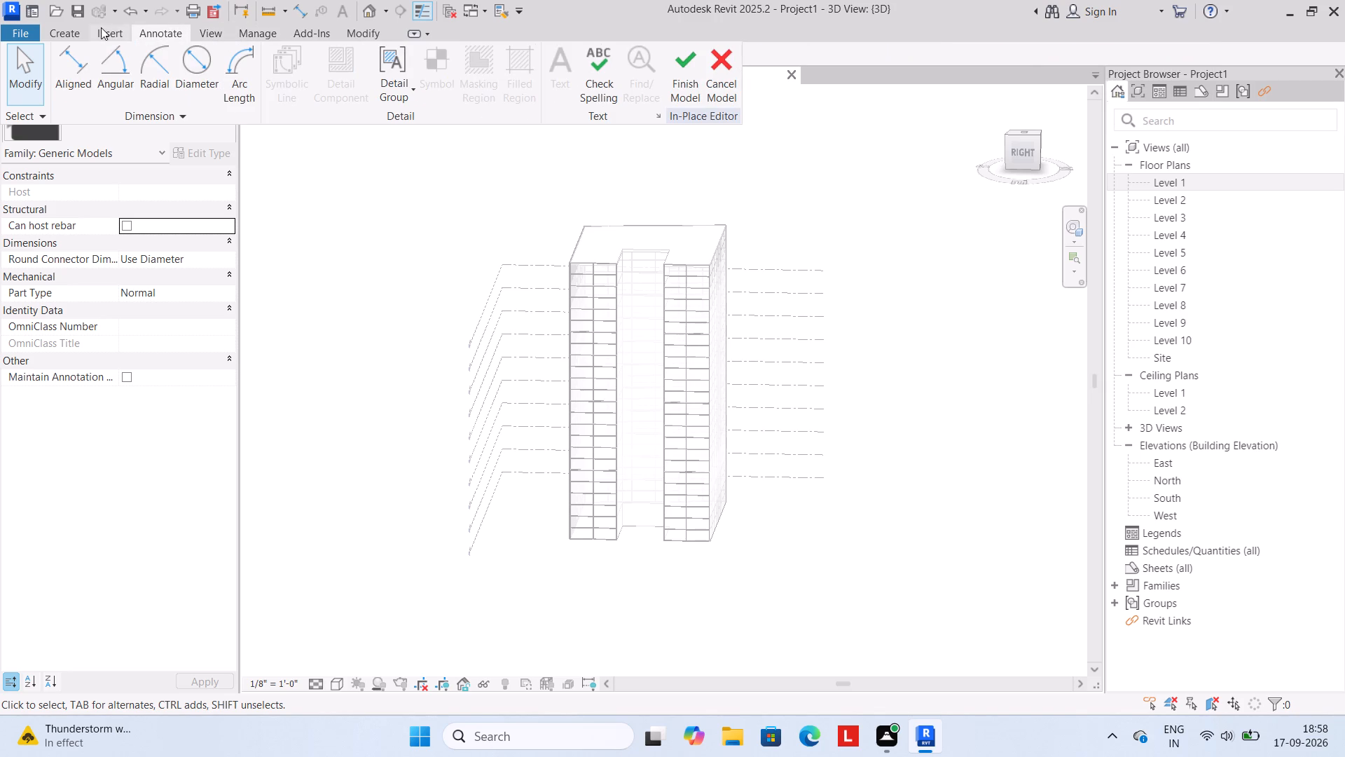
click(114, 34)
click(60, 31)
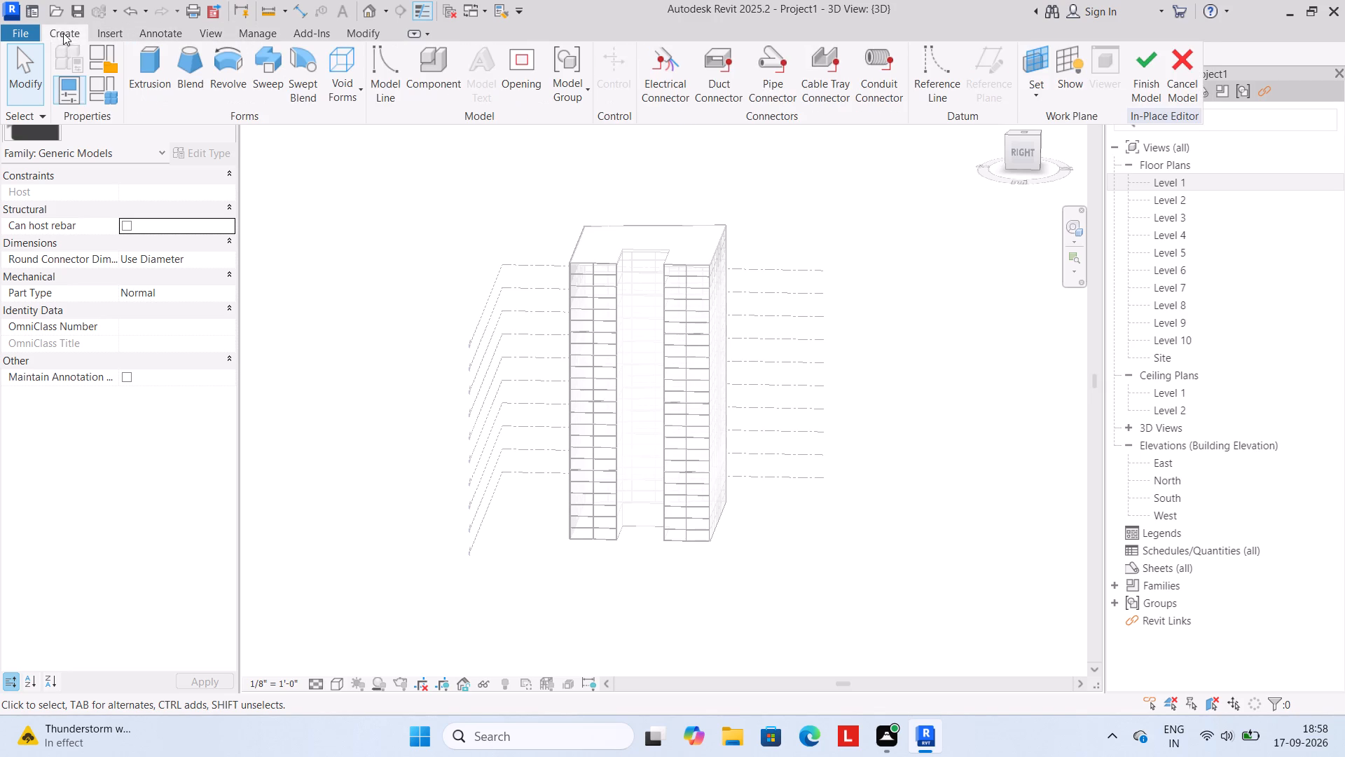
Start an extrusion and sketch its base line, about 39'-6" long, between the middle mullions of the two front bays at ground level.
click(153, 86)
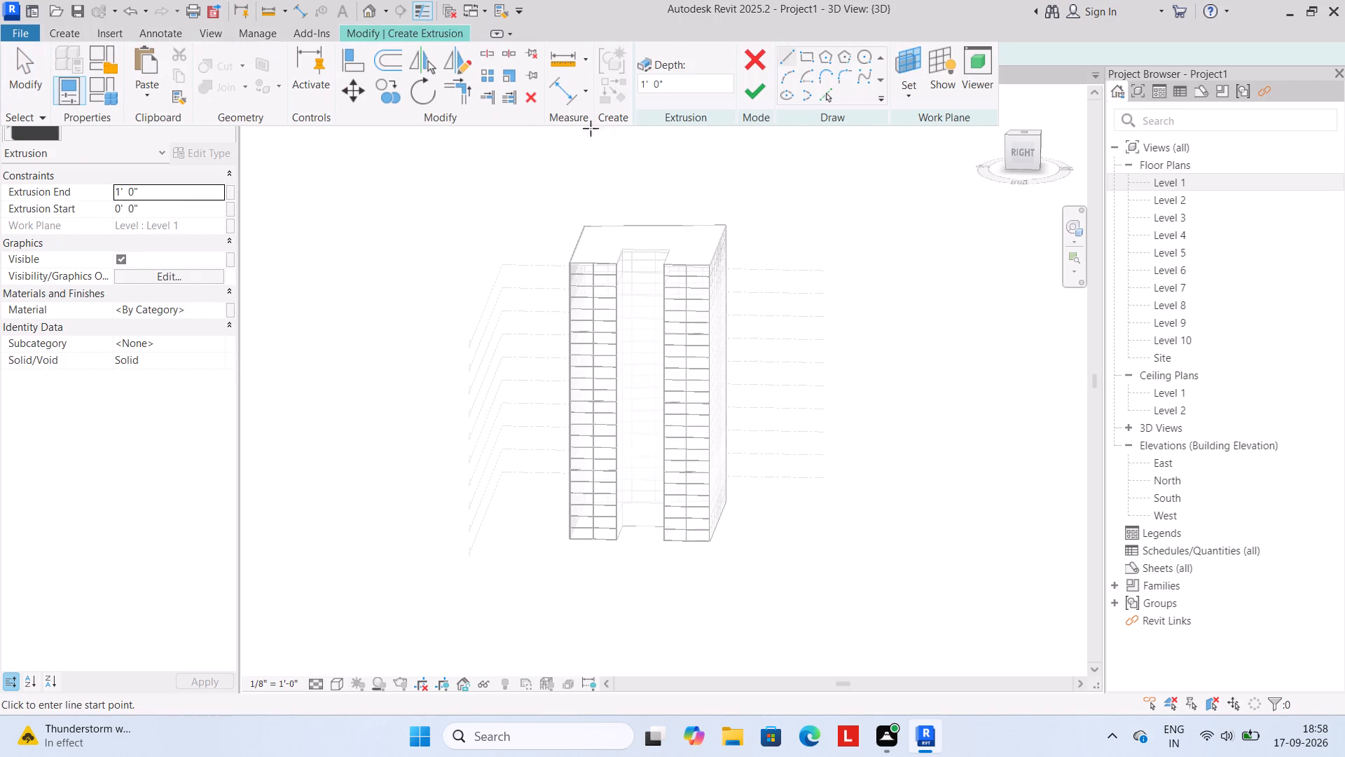
click(786, 51)
scroll(648, 537, up, 4)
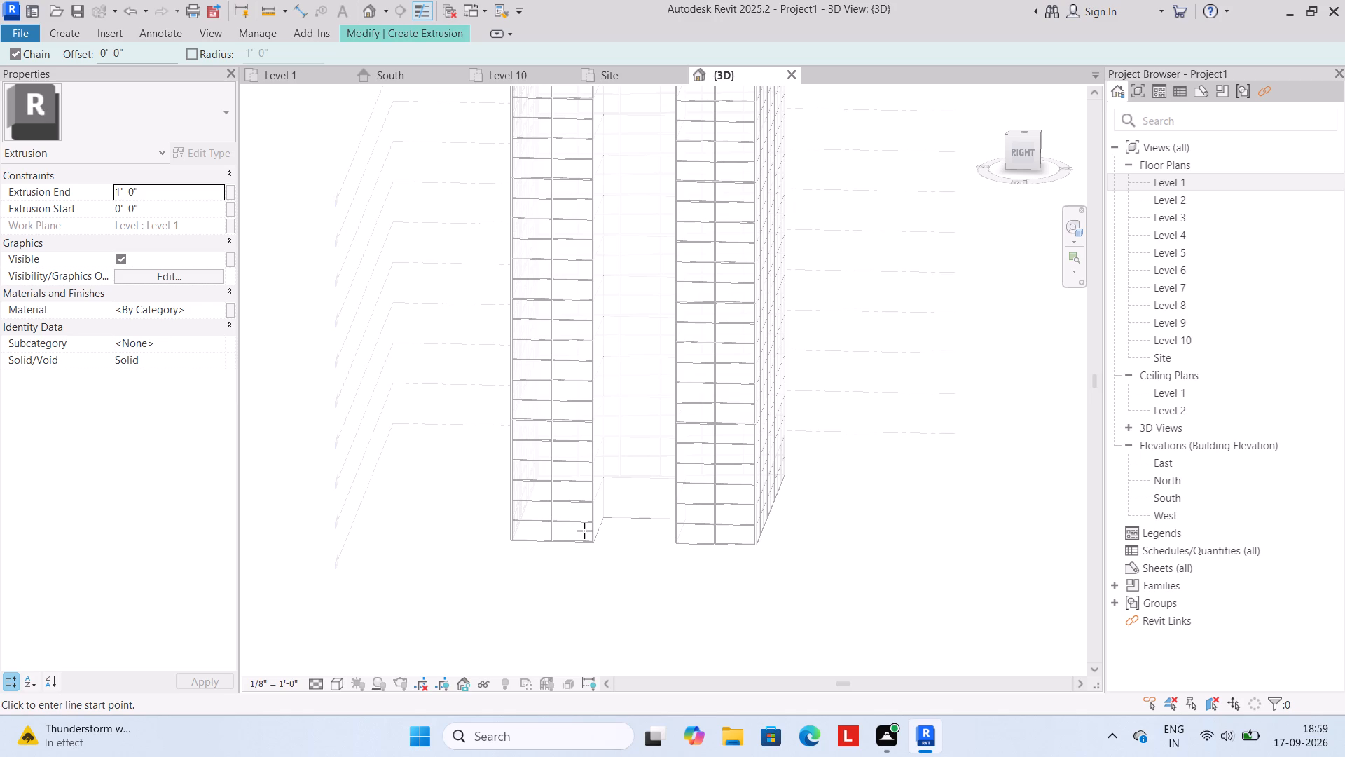
click(715, 543)
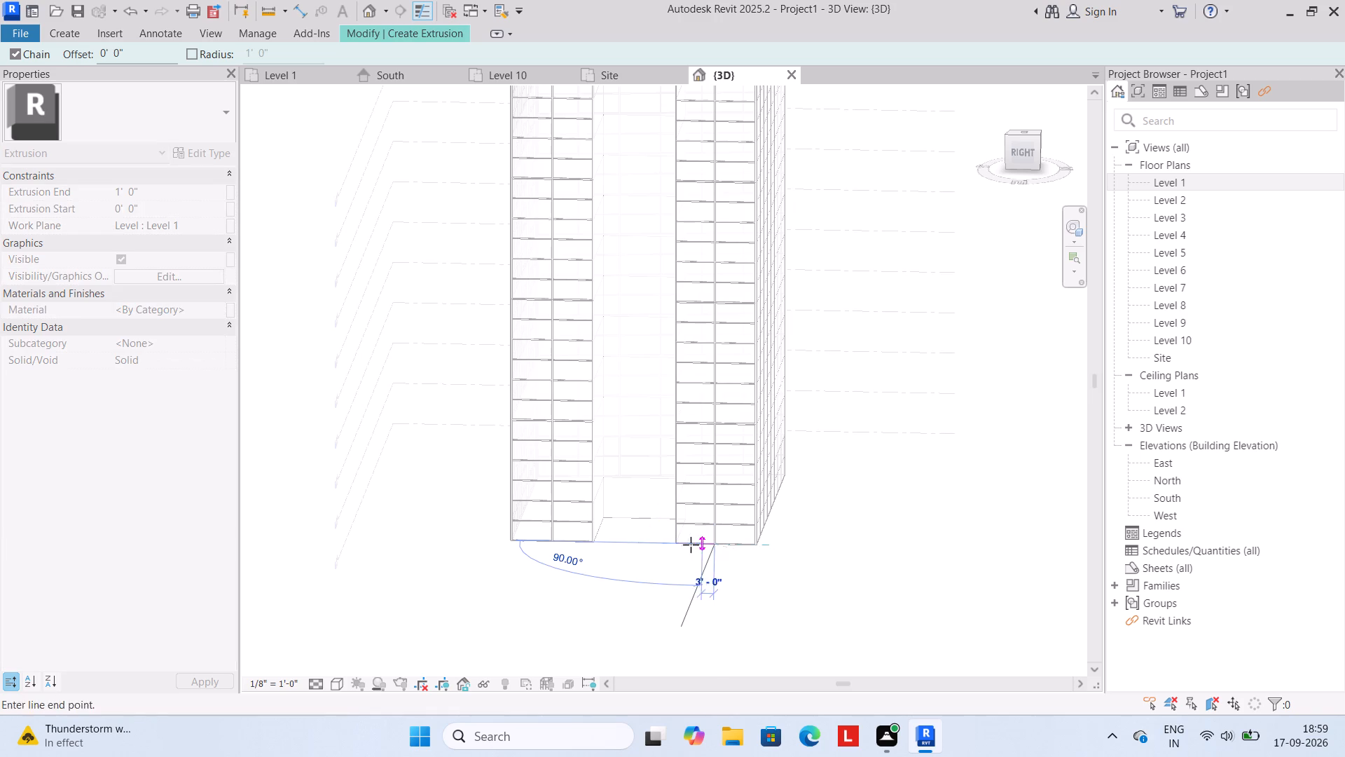
click(552, 542)
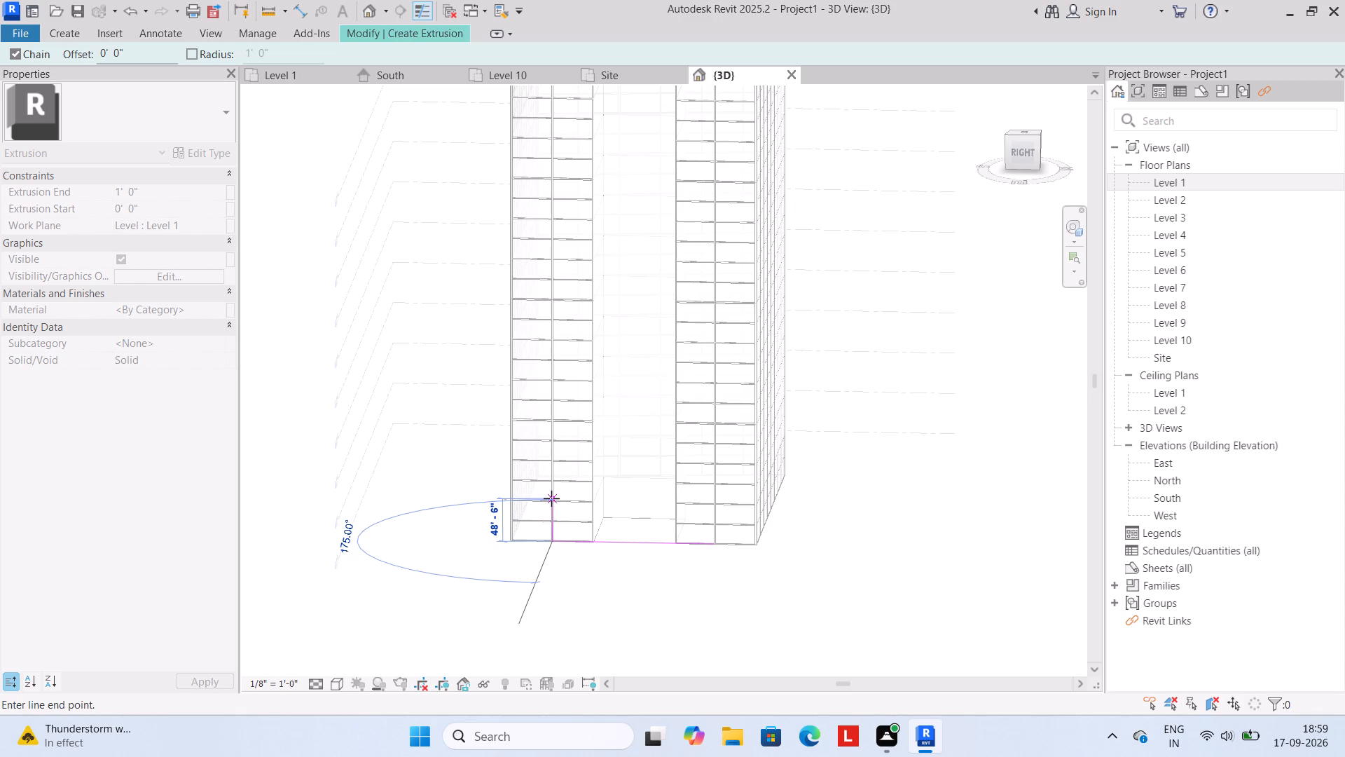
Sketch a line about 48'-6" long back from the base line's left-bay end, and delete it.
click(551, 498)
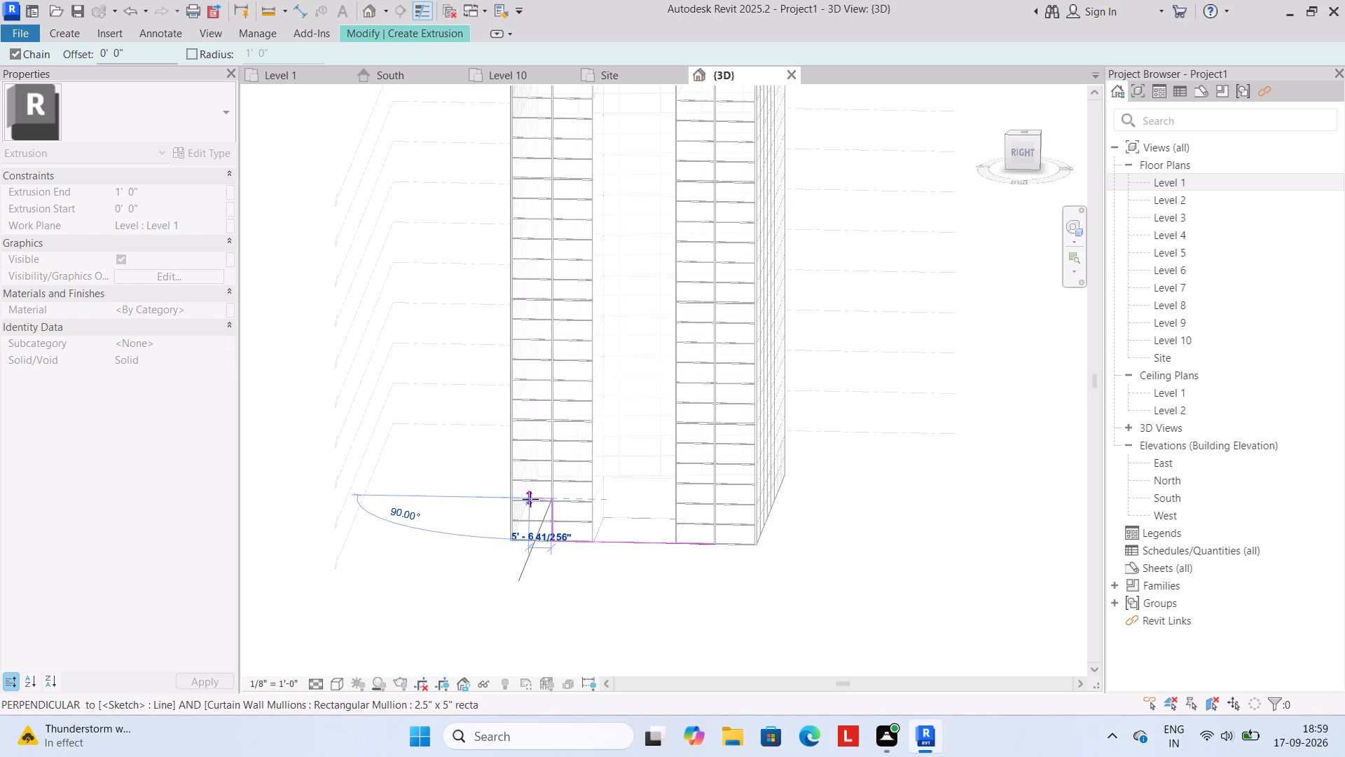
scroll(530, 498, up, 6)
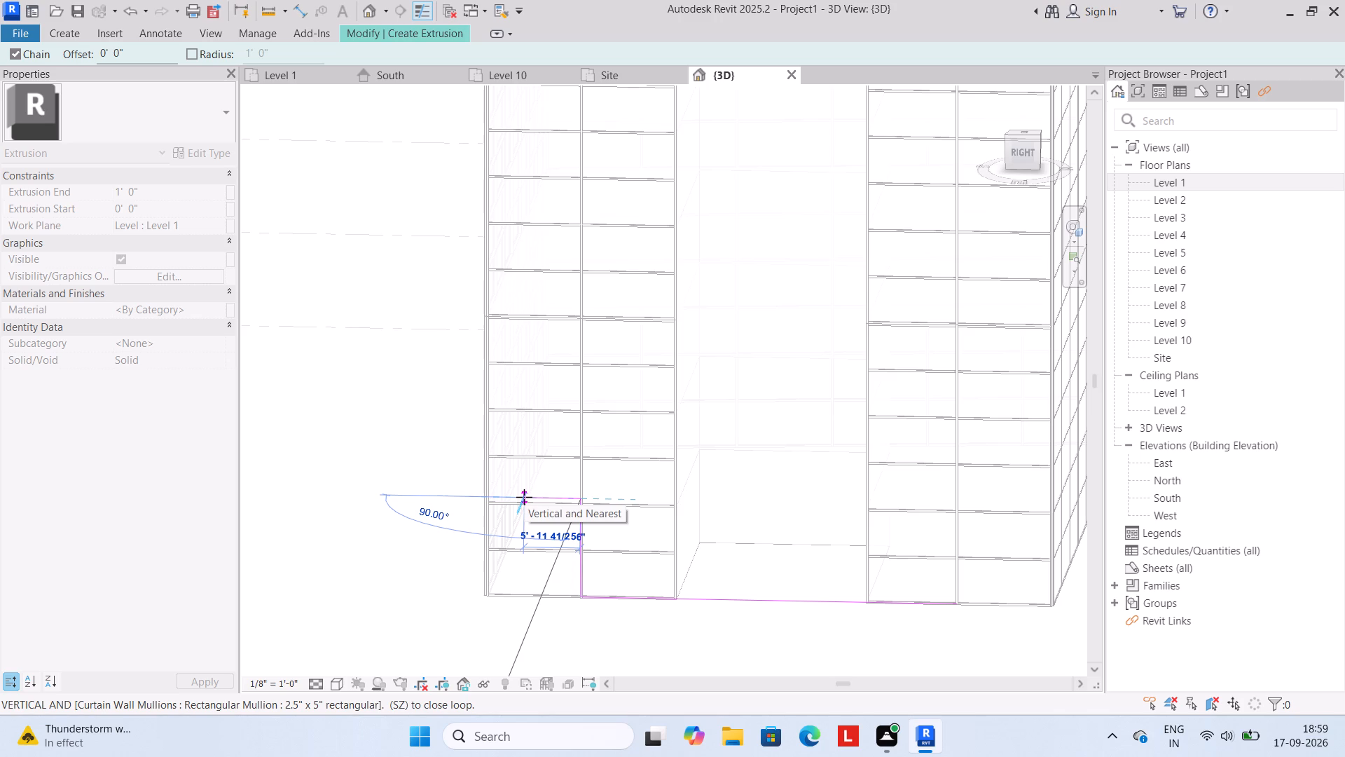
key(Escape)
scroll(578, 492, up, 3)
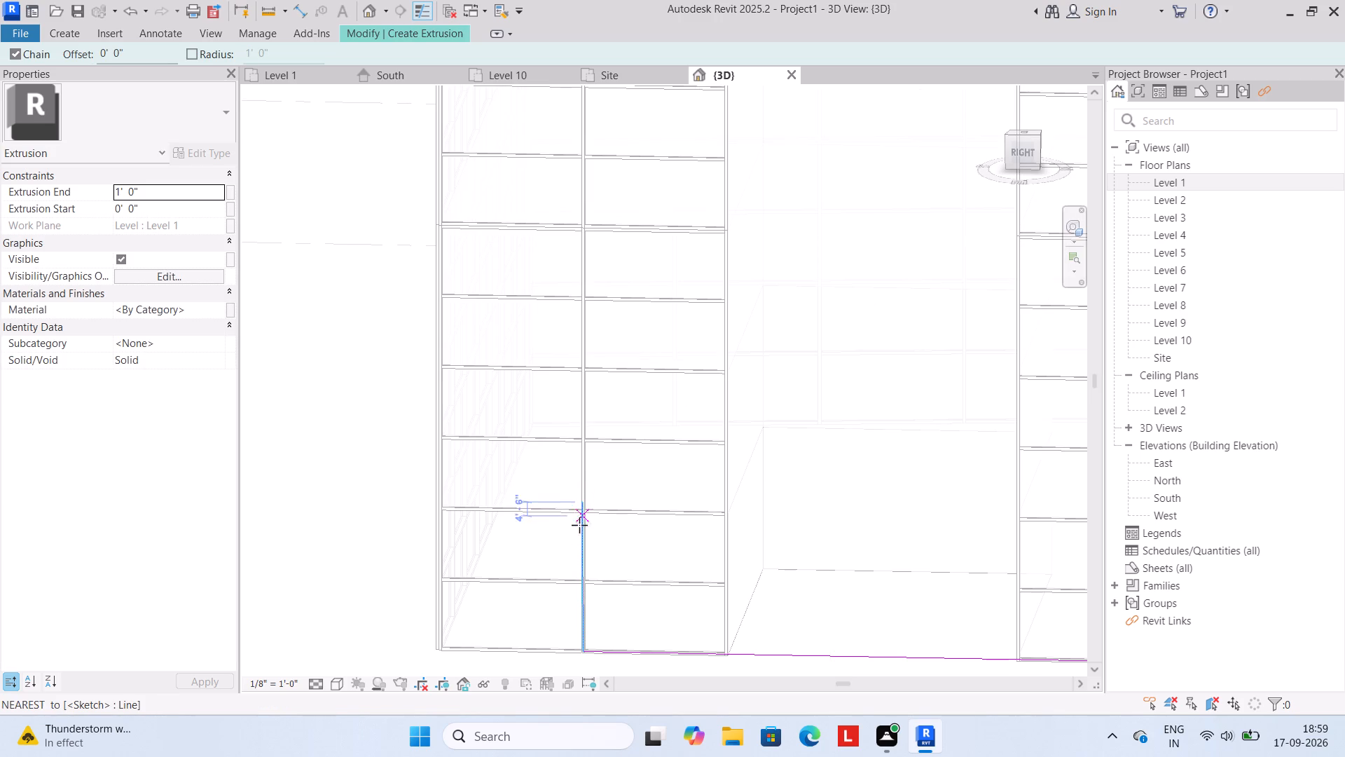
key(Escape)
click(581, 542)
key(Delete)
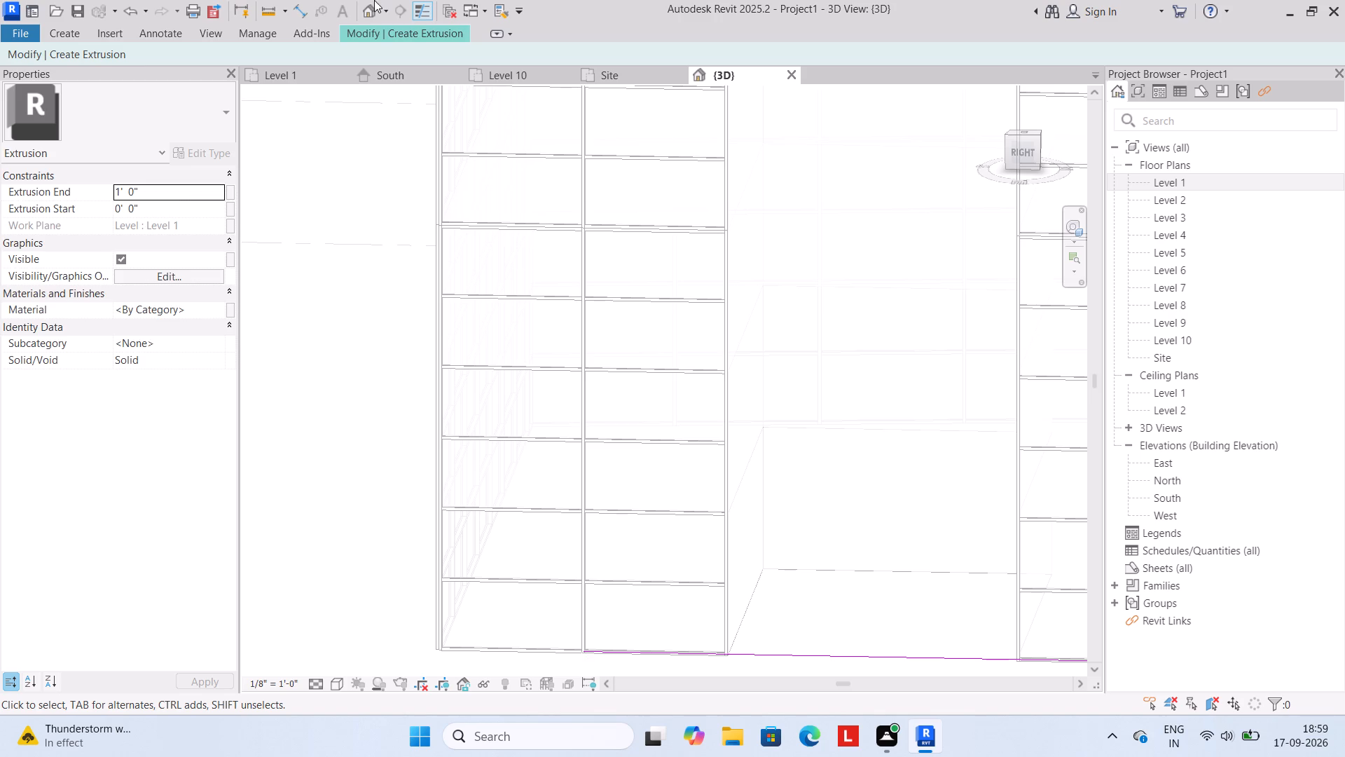
Sketch two chained lines from the base line's left-bay end: about 24'-6" back and about 6'-0" outward.
click(397, 31)
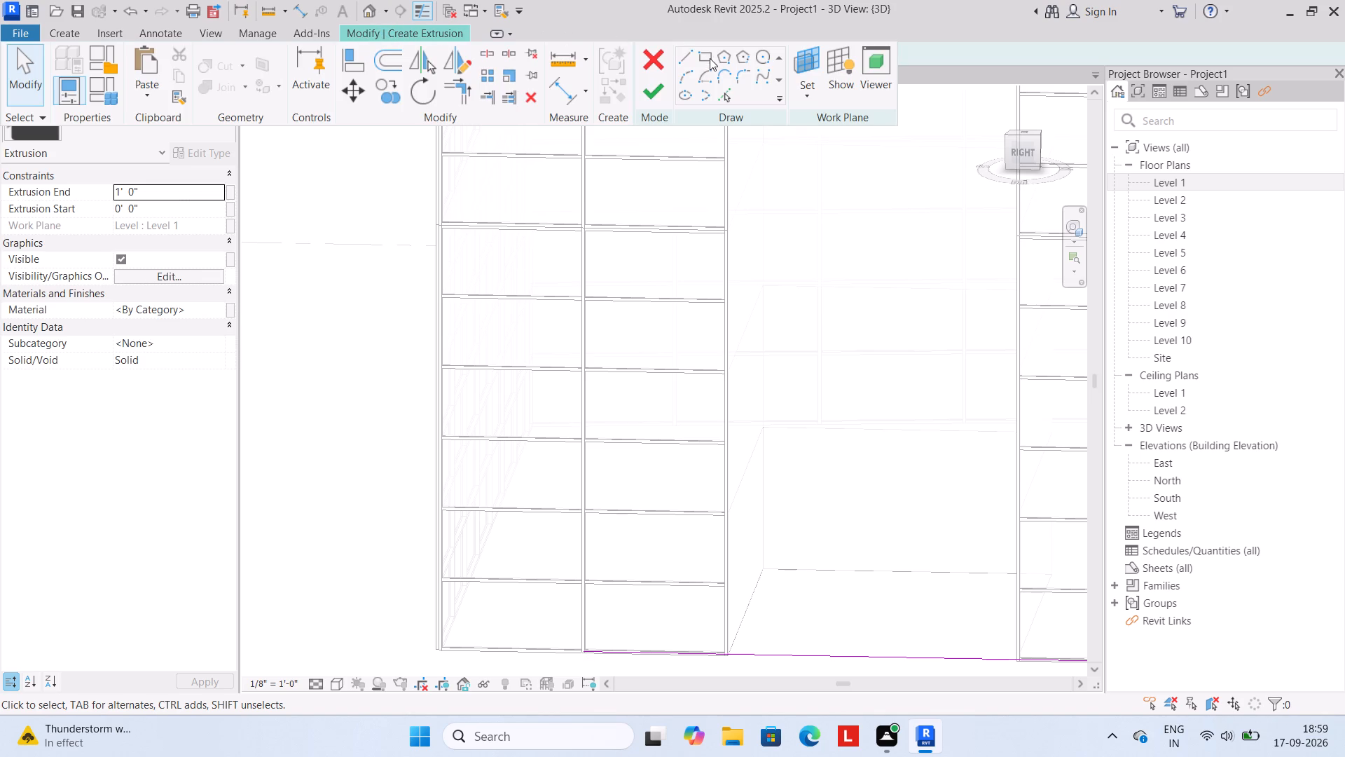
click(680, 55)
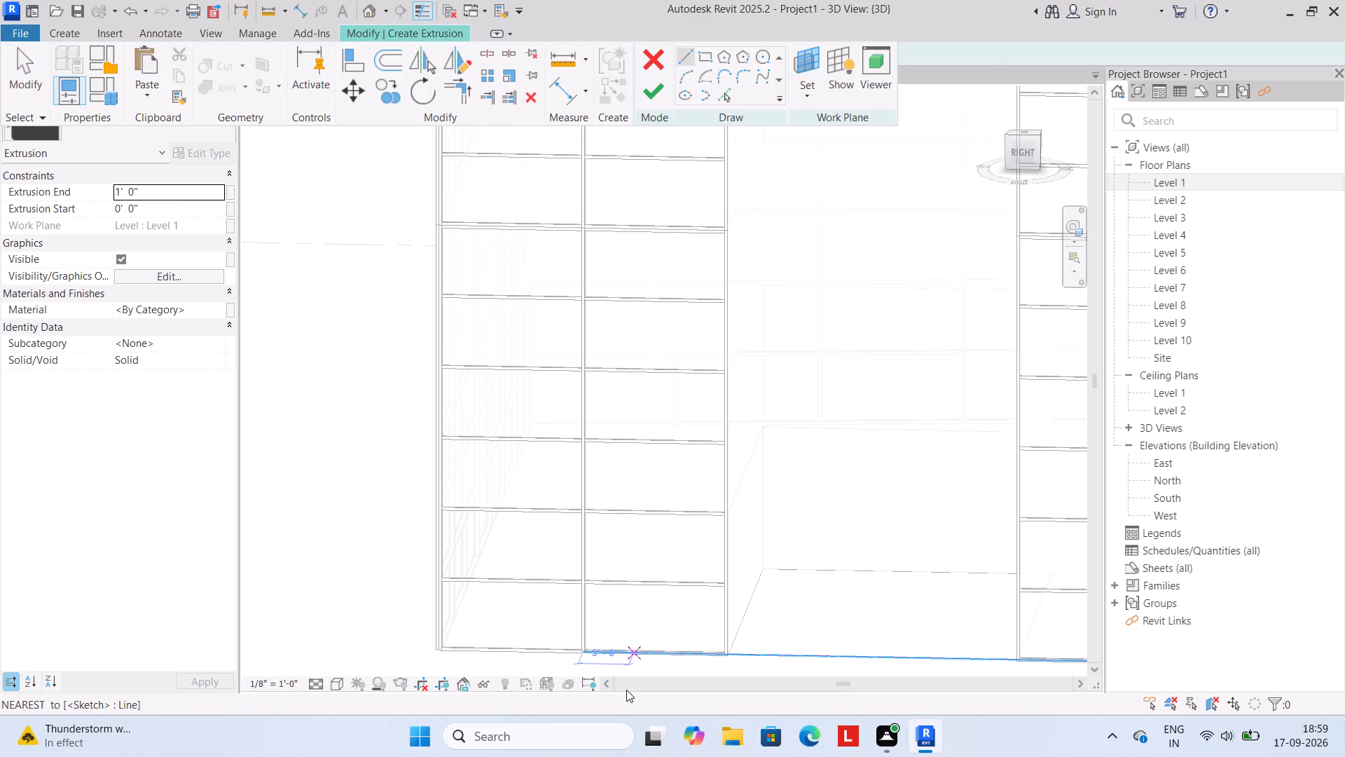
scroll(584, 624, up, 4)
scroll(605, 589, down, 2)
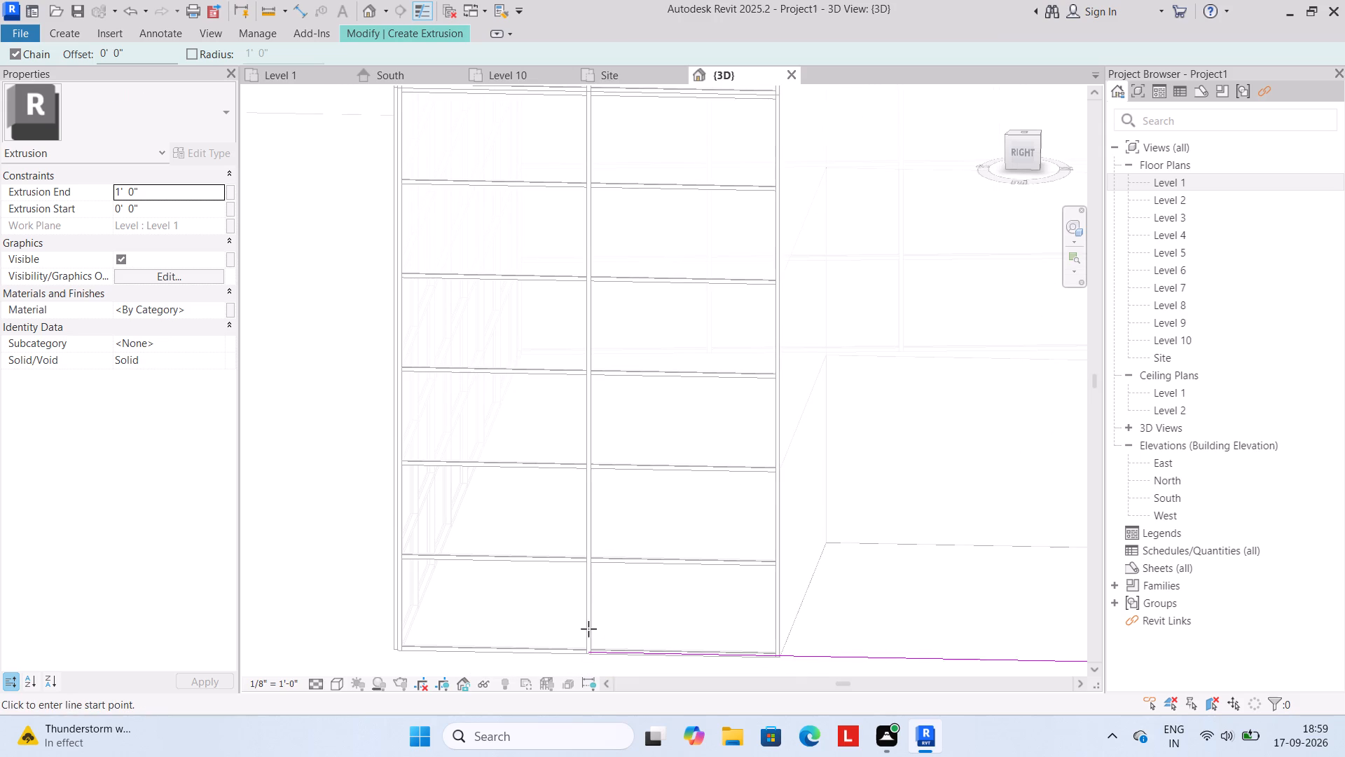
drag(587, 655, 591, 647)
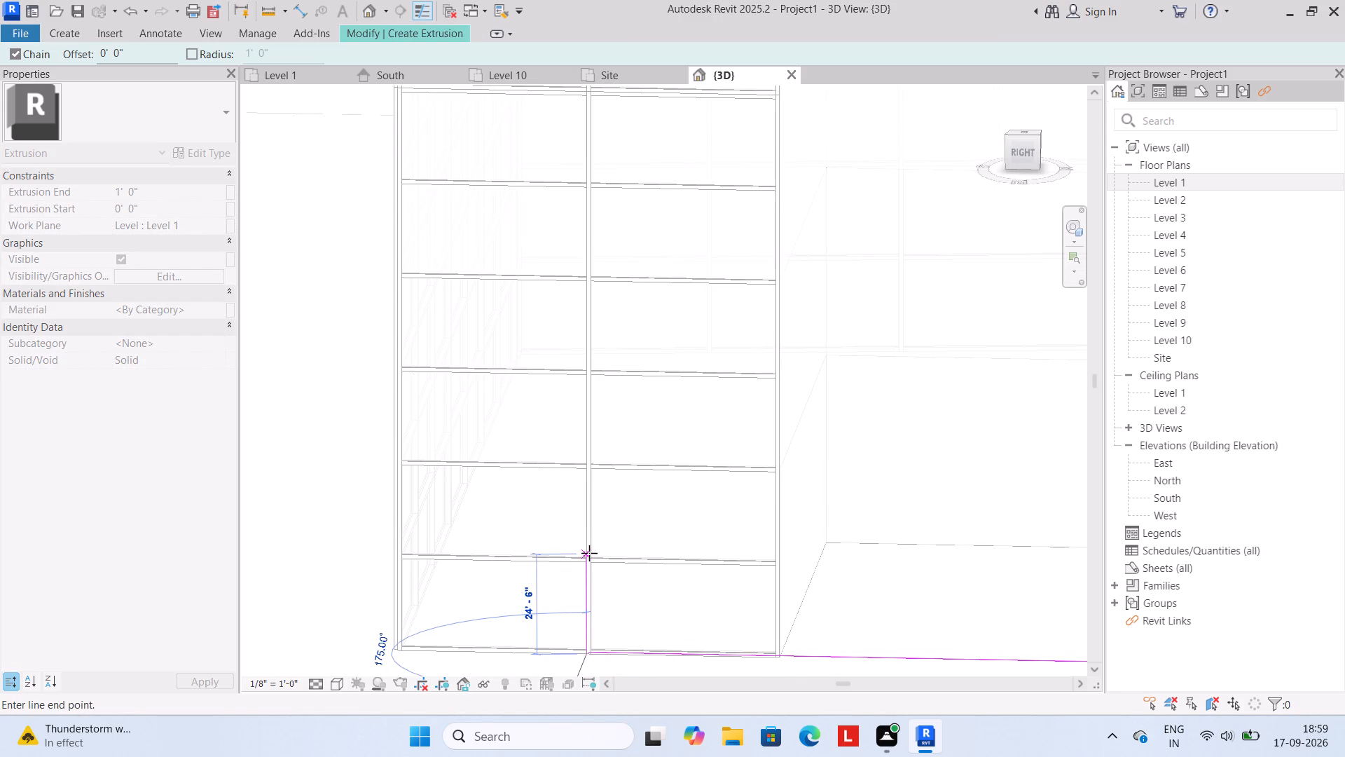
click(589, 553)
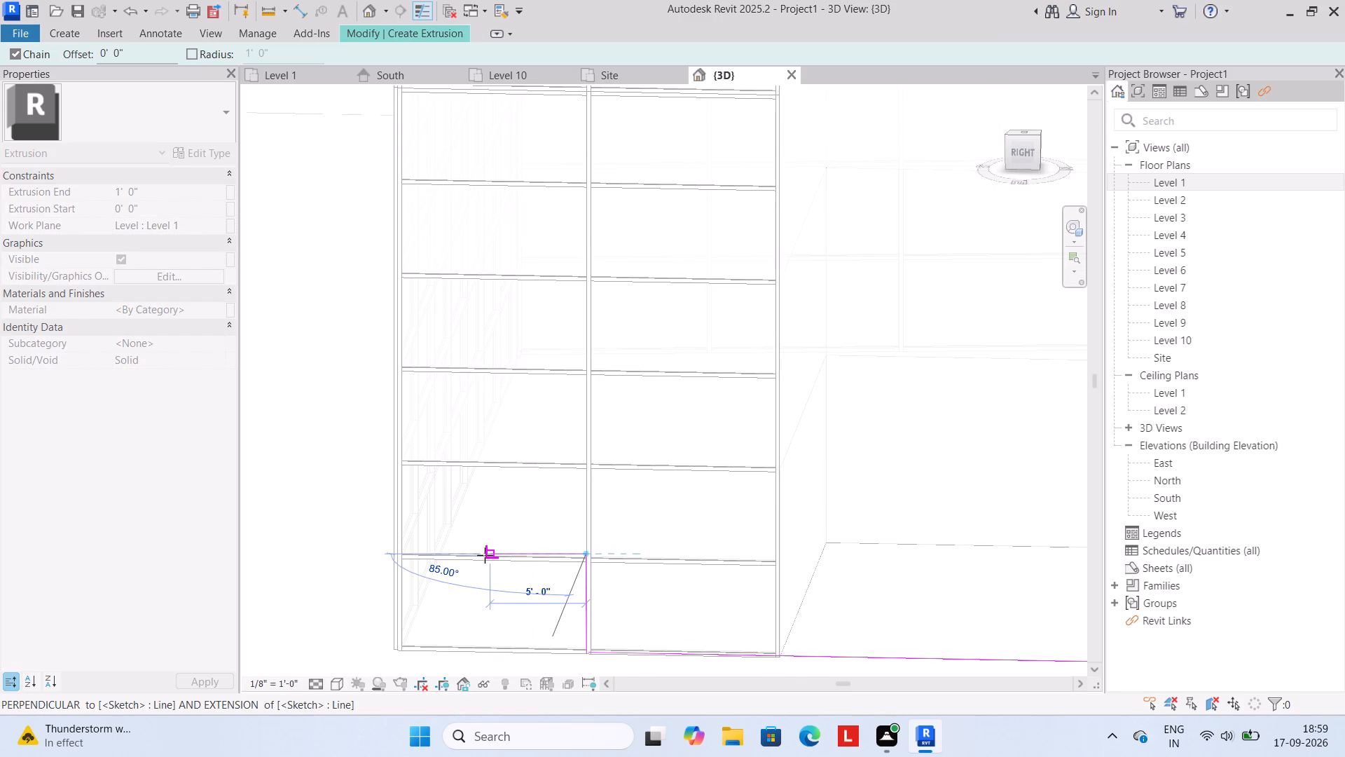
click(476, 555)
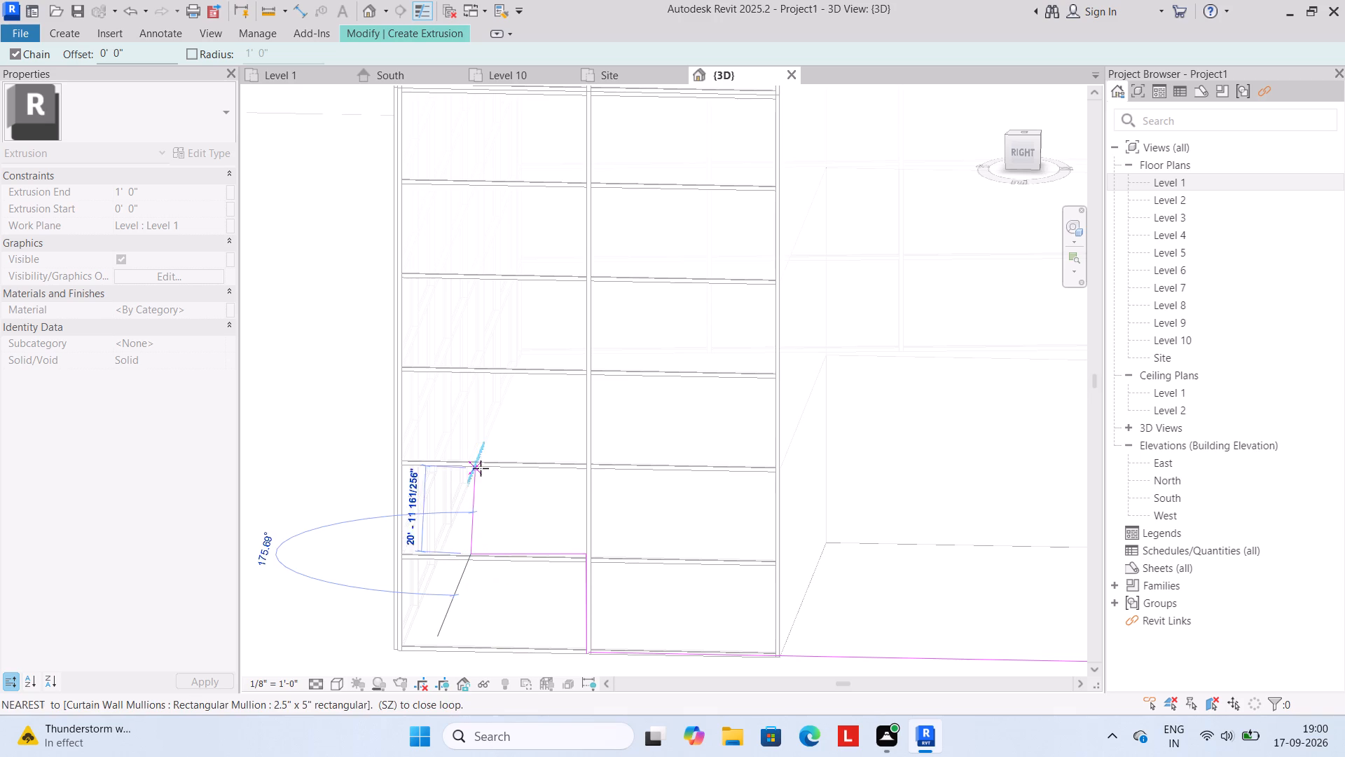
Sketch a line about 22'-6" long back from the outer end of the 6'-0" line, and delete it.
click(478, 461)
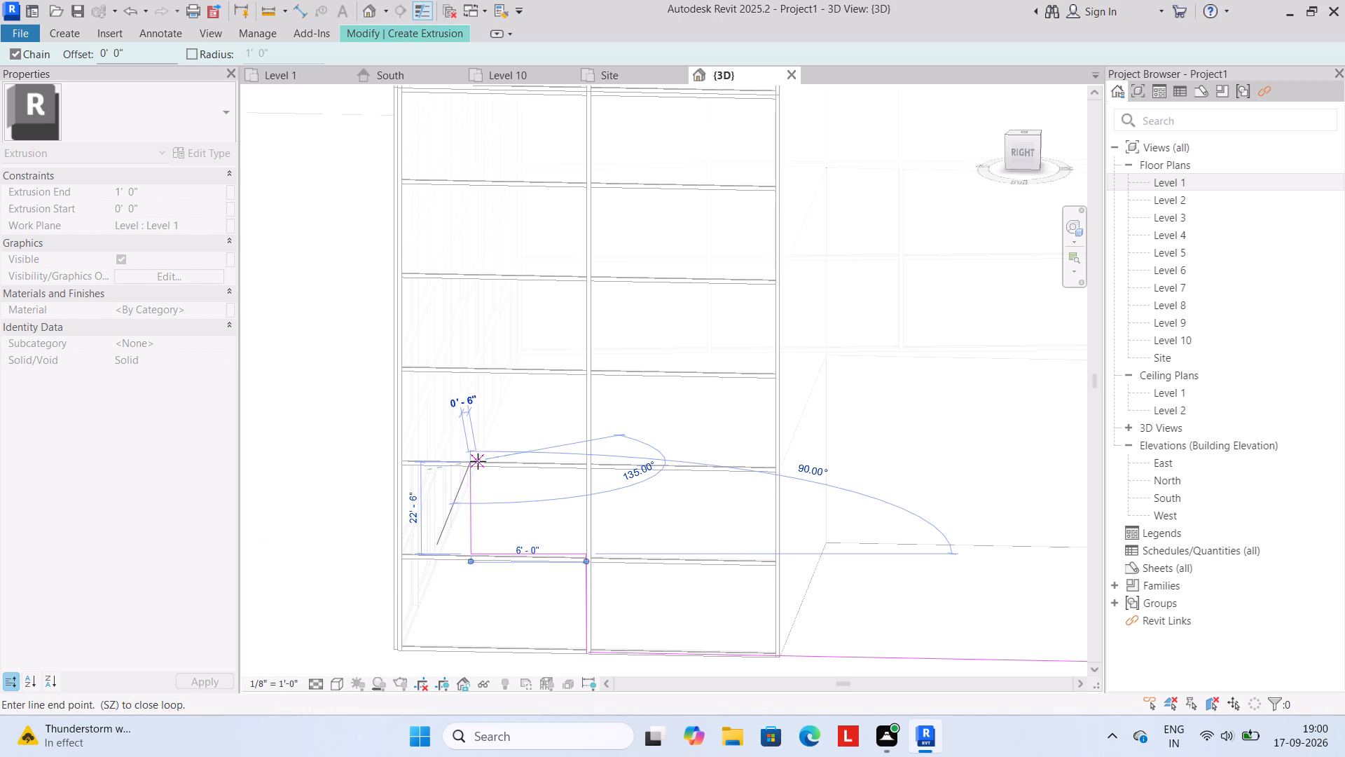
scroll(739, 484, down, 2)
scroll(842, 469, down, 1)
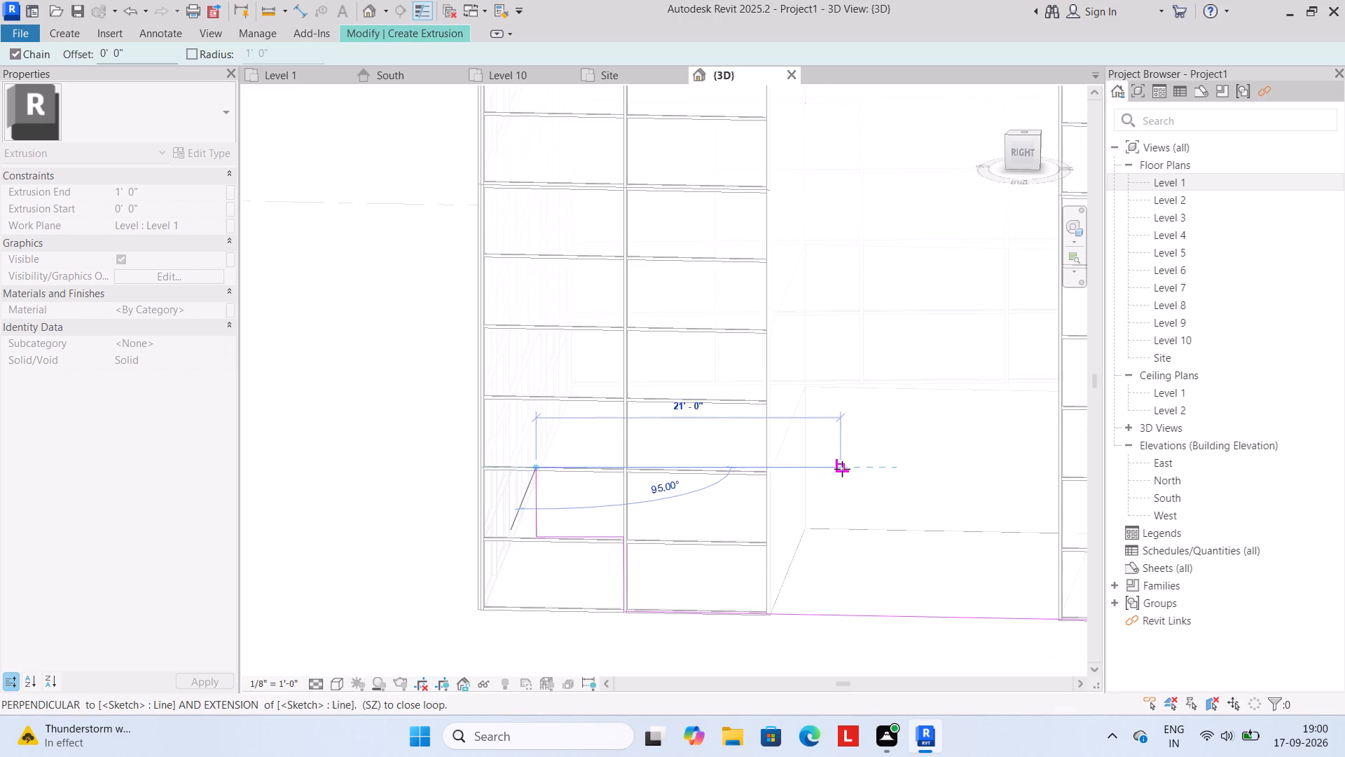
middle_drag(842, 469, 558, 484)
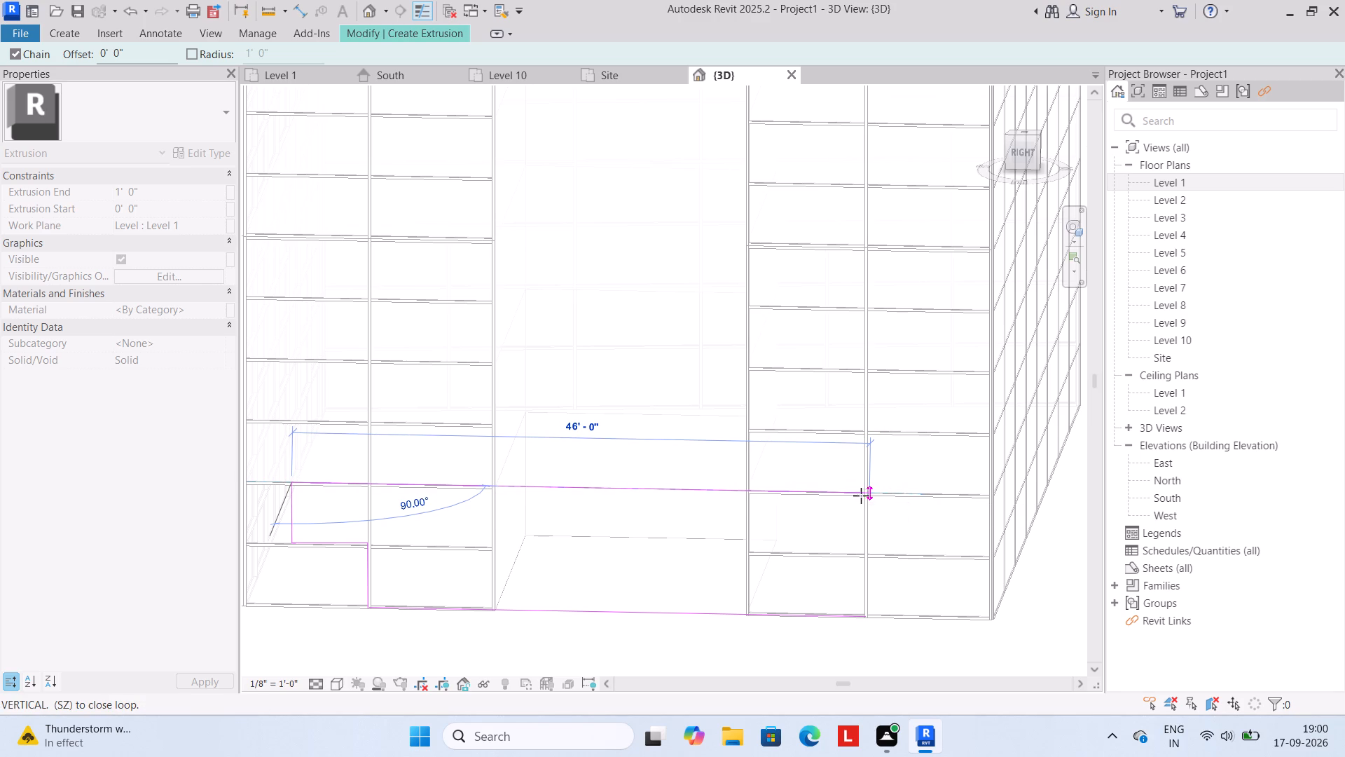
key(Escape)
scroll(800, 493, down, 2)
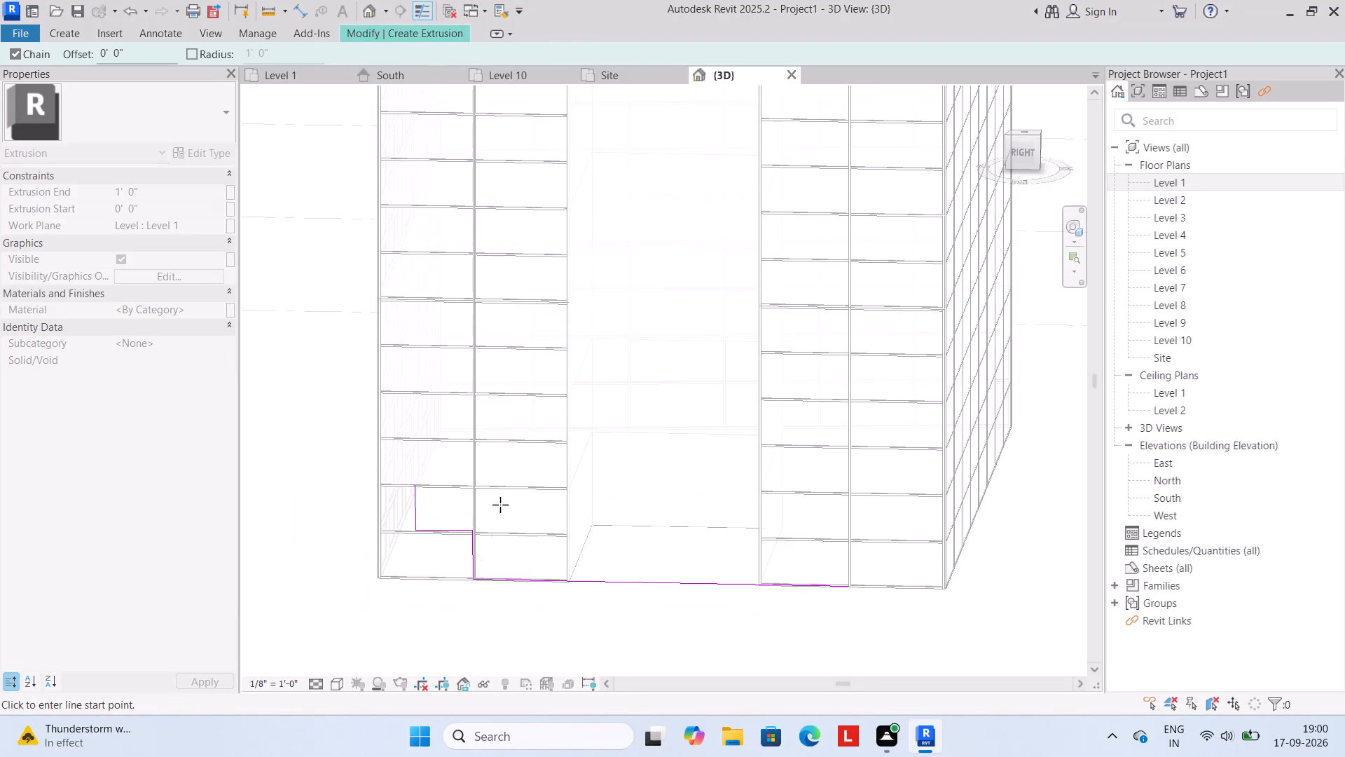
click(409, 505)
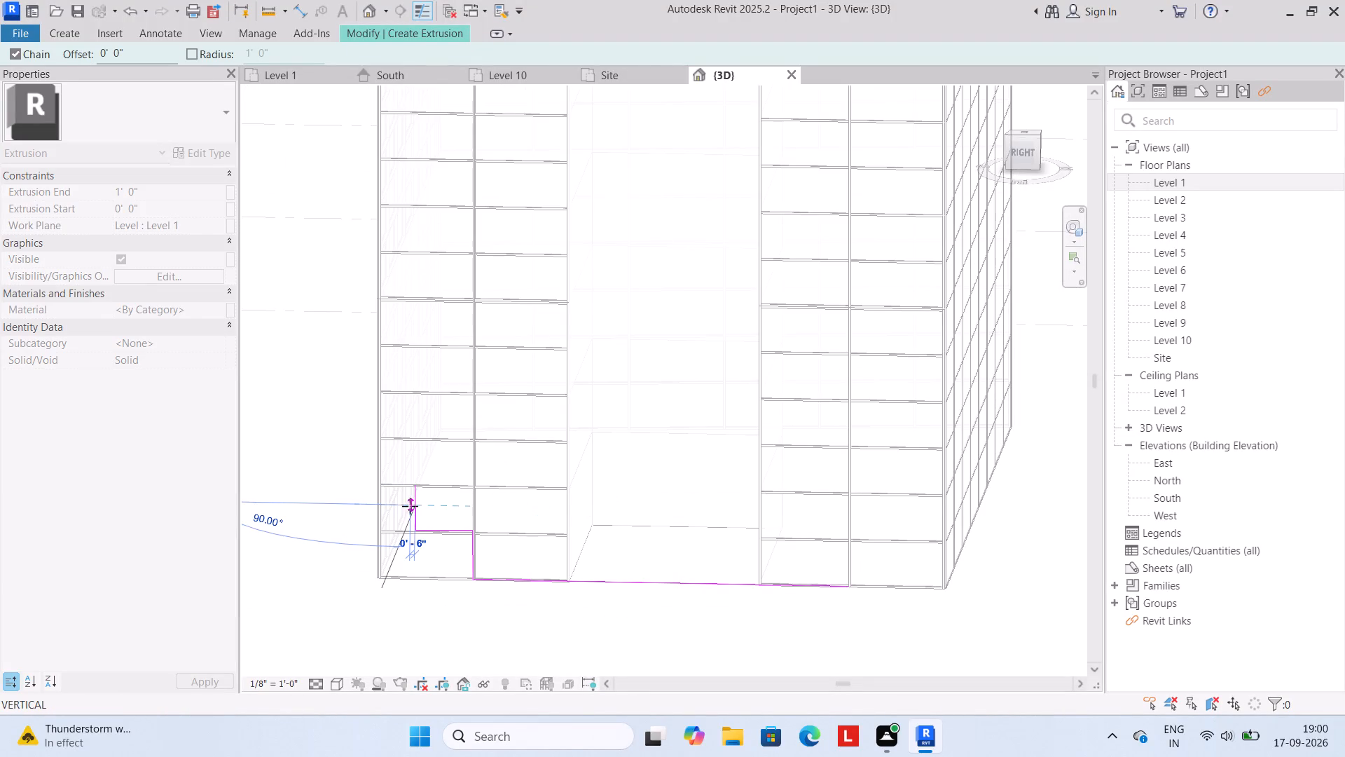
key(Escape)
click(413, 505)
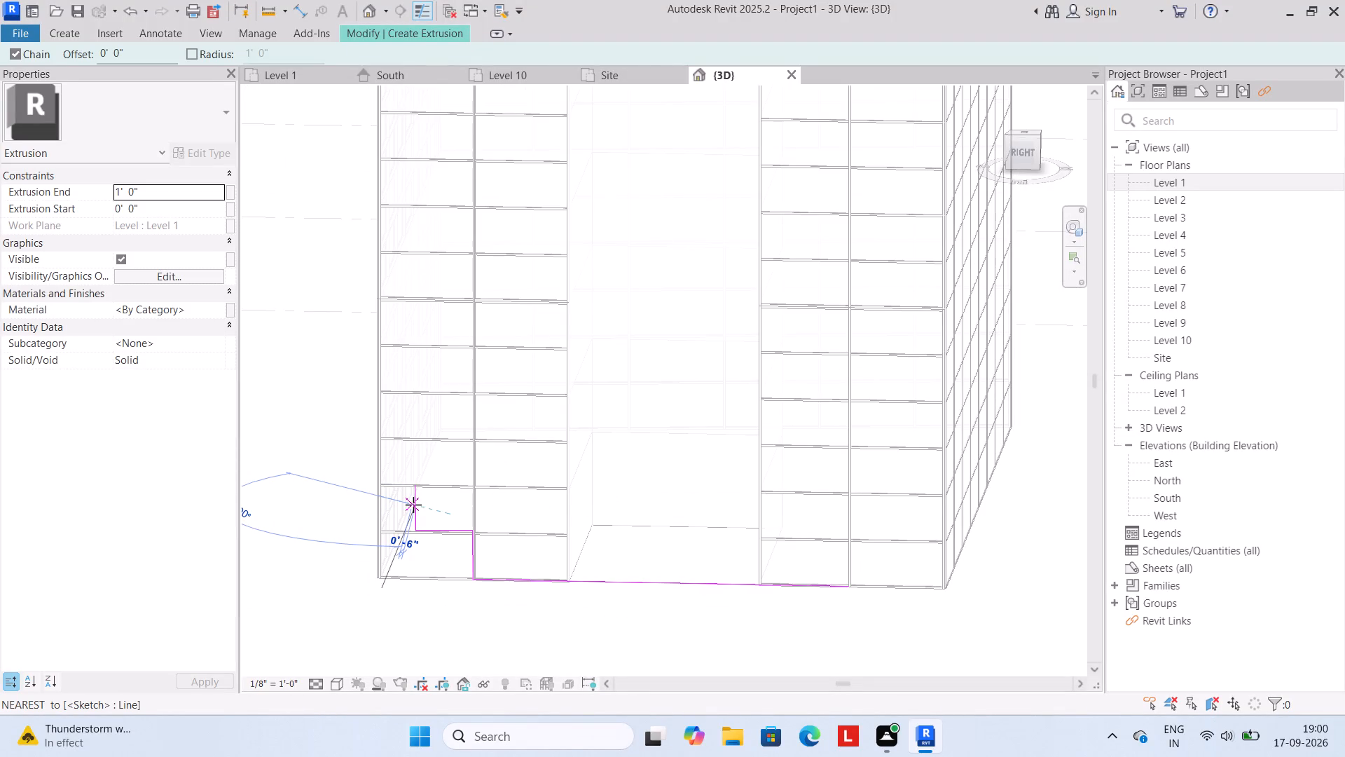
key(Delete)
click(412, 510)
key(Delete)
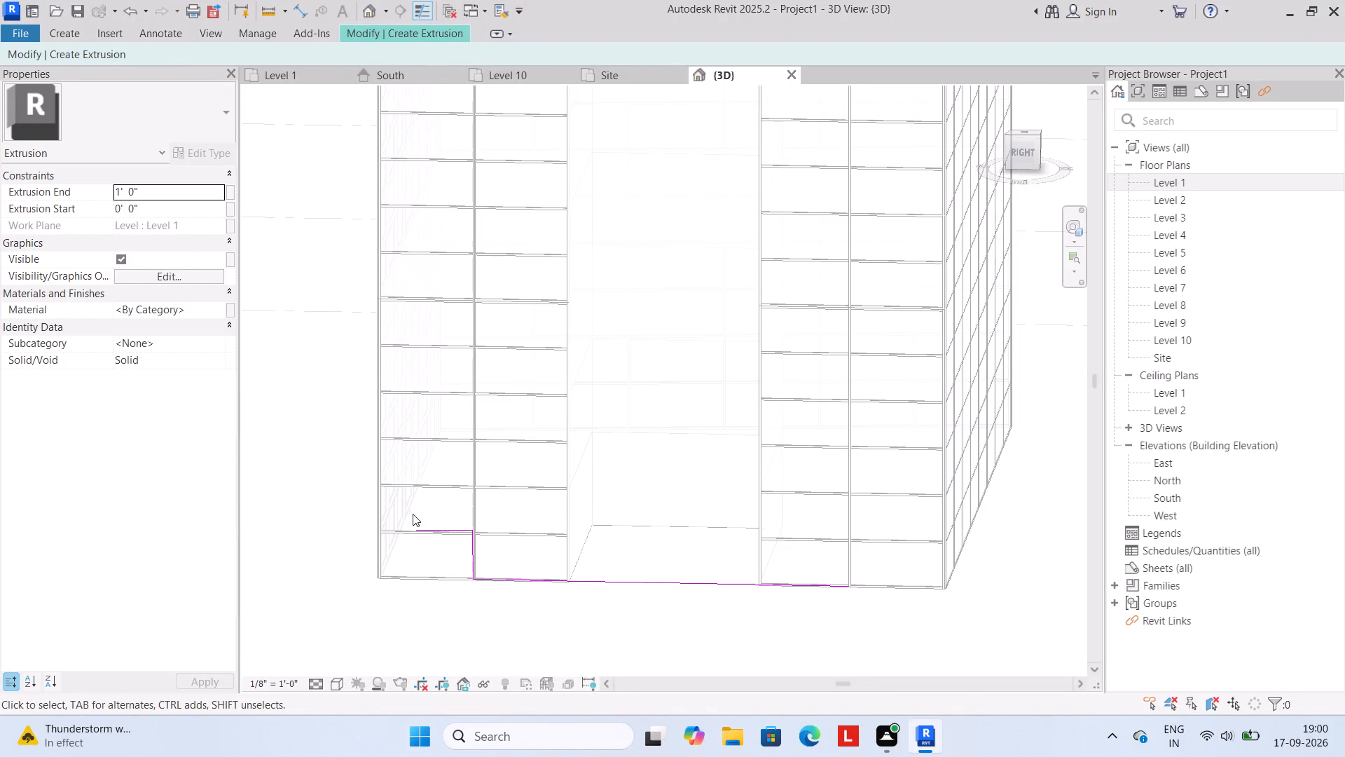
Continue the profile from the 6'-0" line's outer end with lines about 43'-6" back and 6'-6" inward to the mullion line.
click(414, 33)
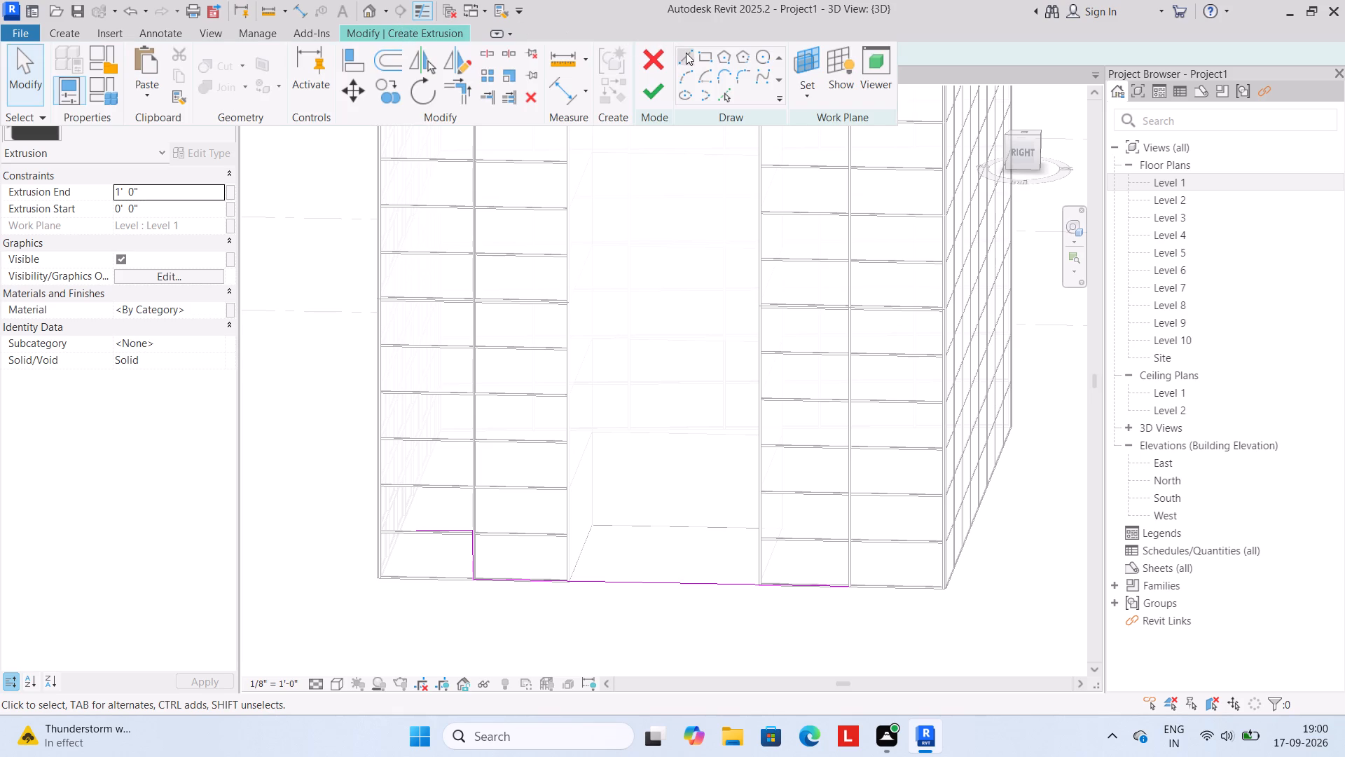
click(686, 53)
drag(415, 528, 420, 517)
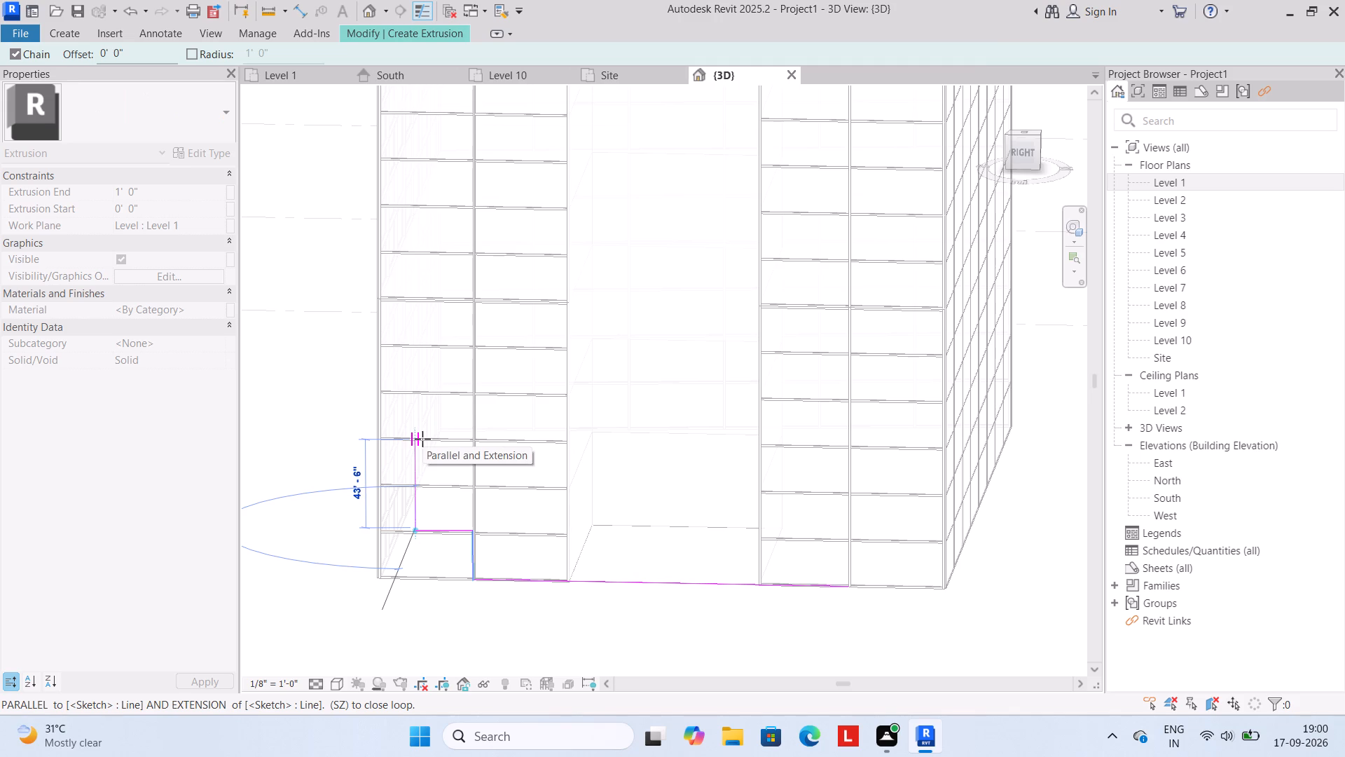
click(422, 439)
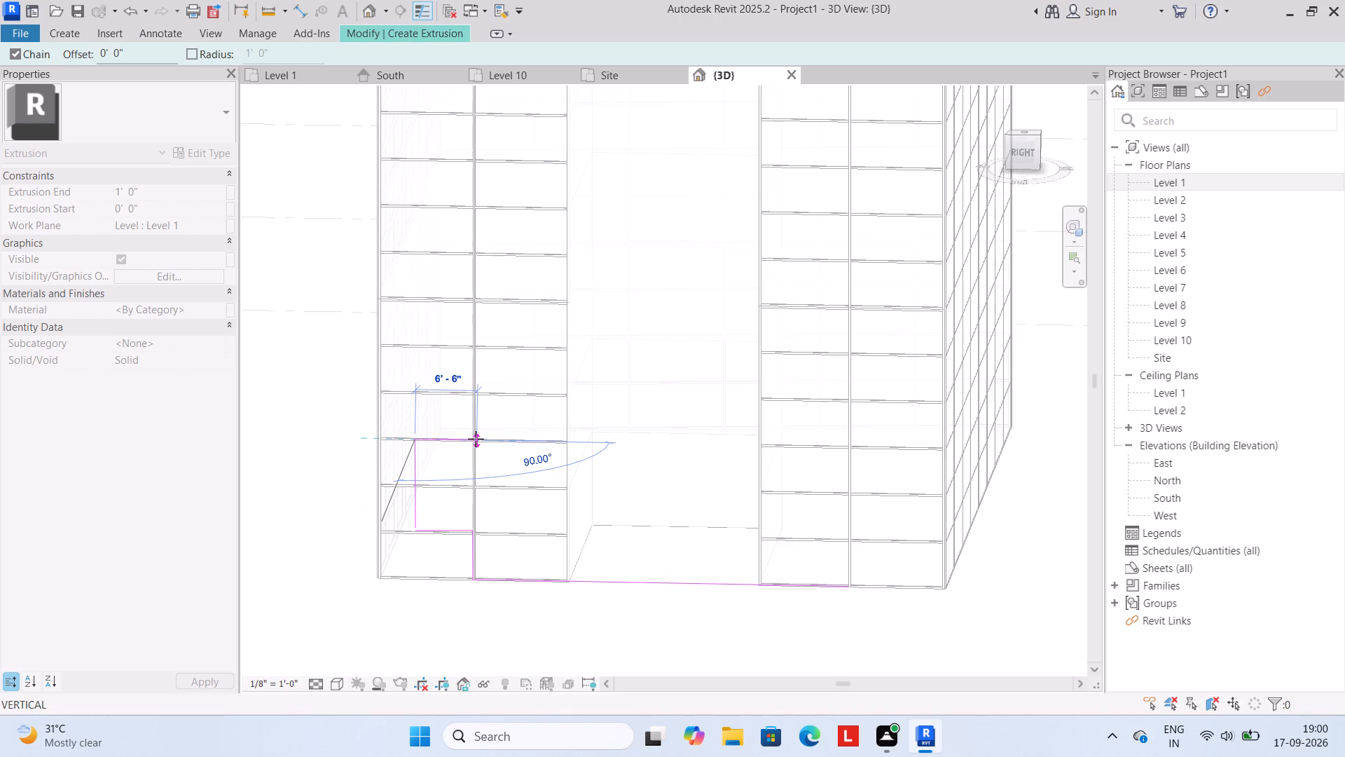
click(476, 439)
Extend the profile about 4'-0" back, 39'-0" across to the right bay's mullion line, and 15'-4" forward.
drag(475, 412, 556, 411)
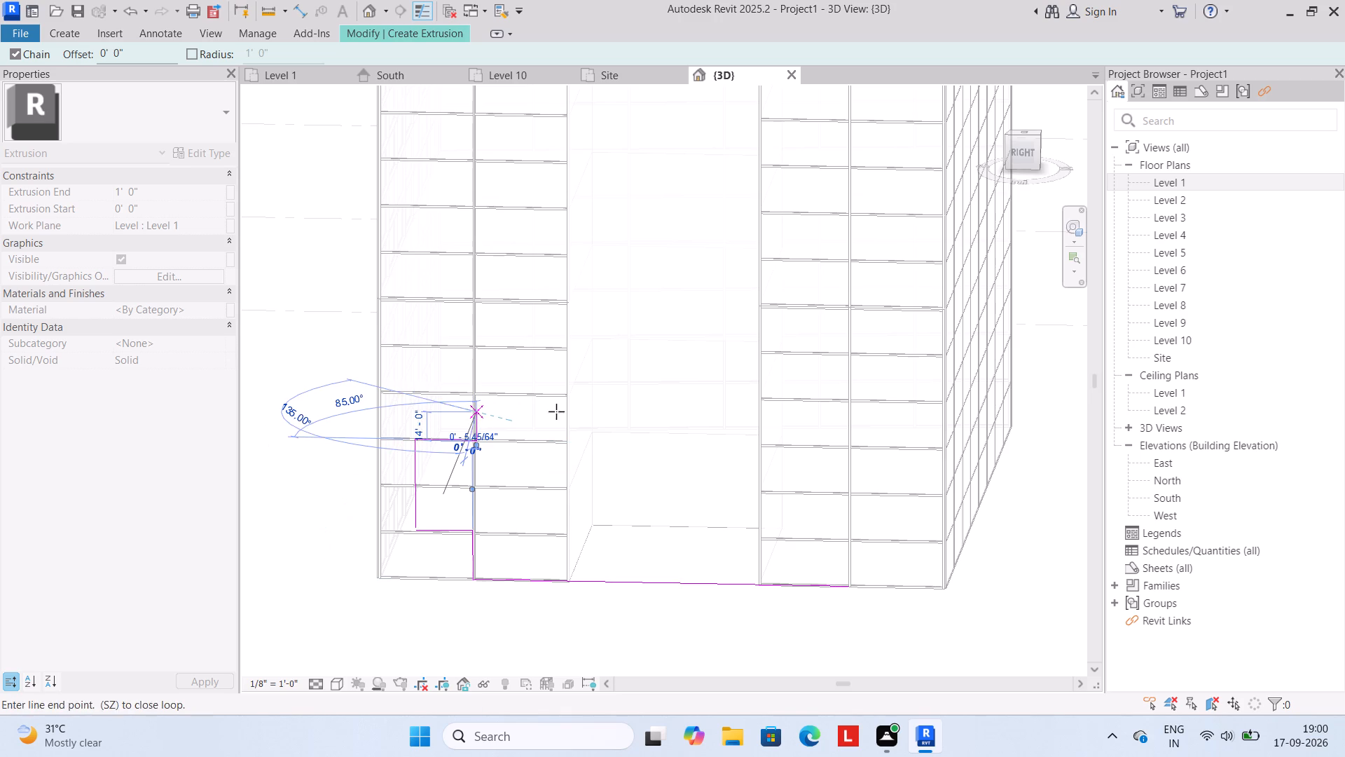
drag(556, 411, 693, 414)
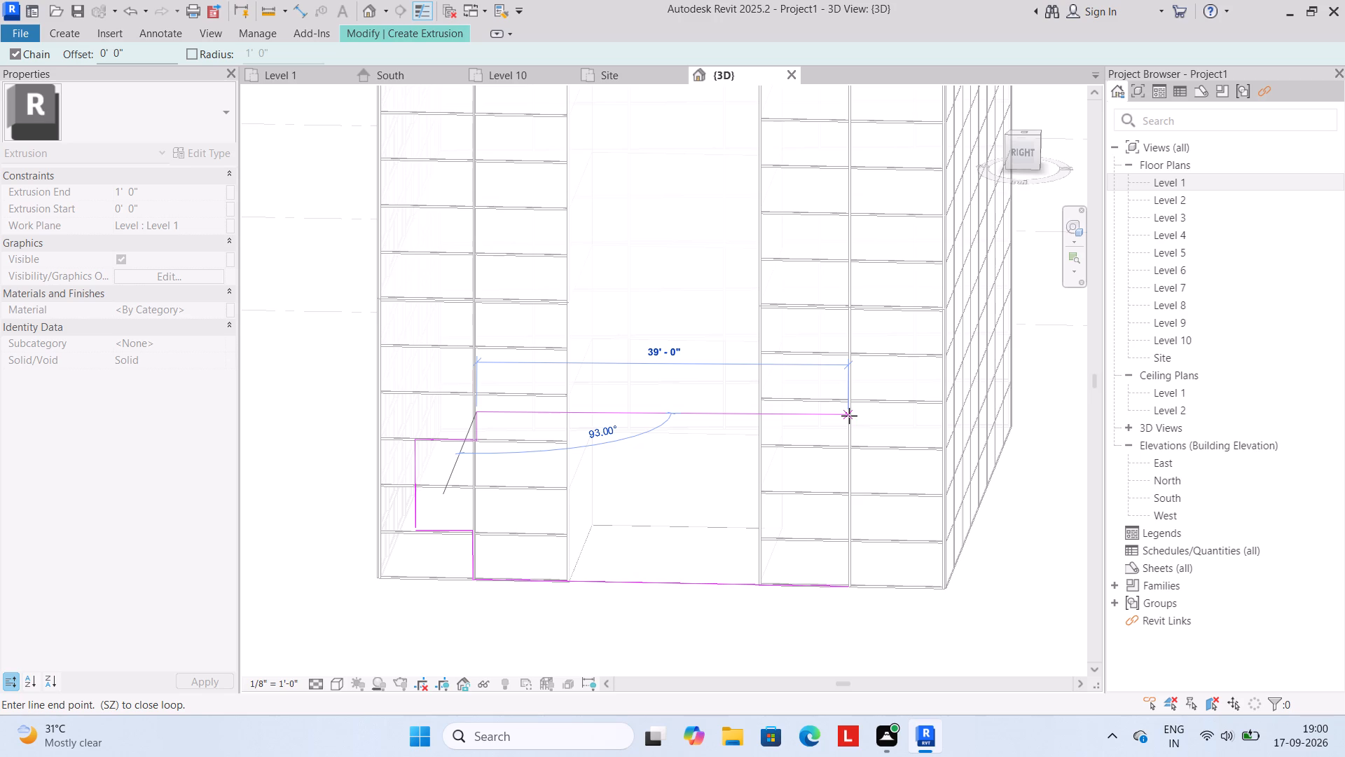
click(849, 416)
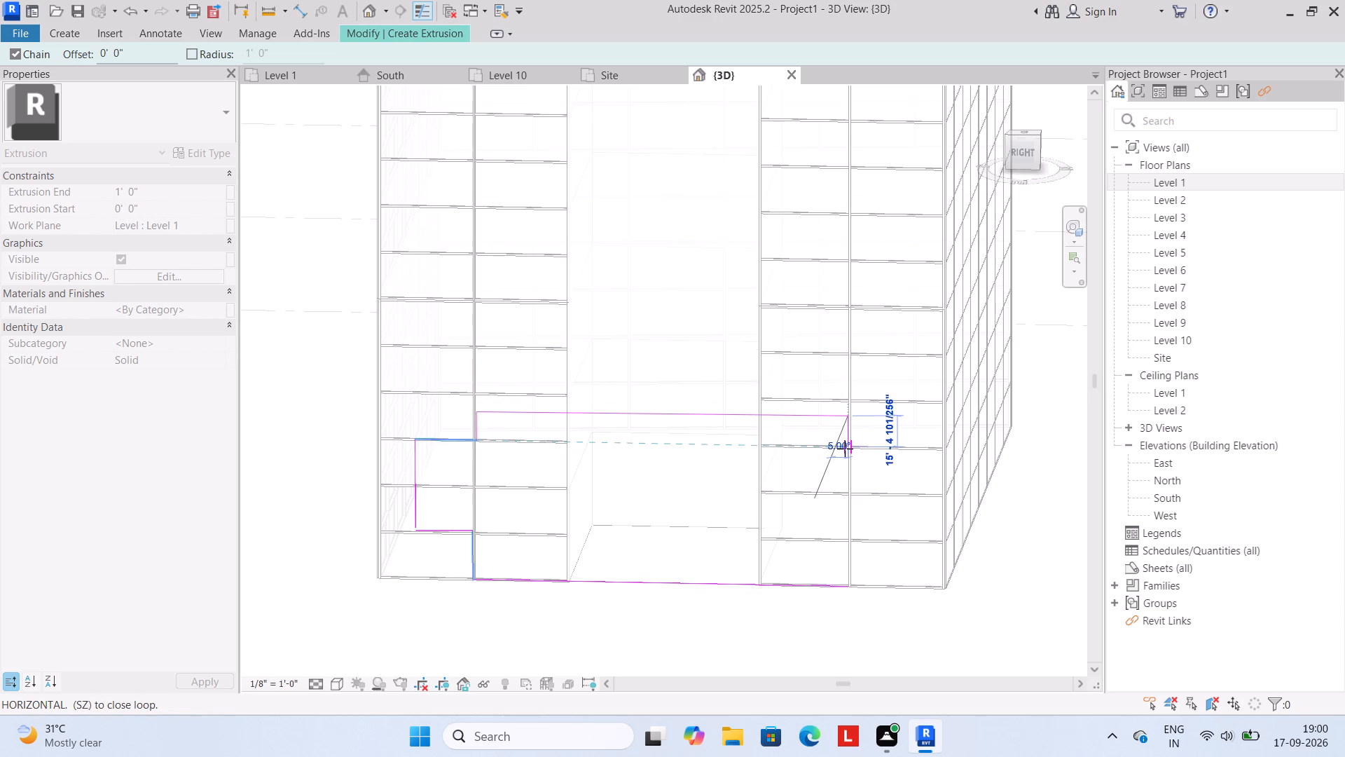
click(845, 450)
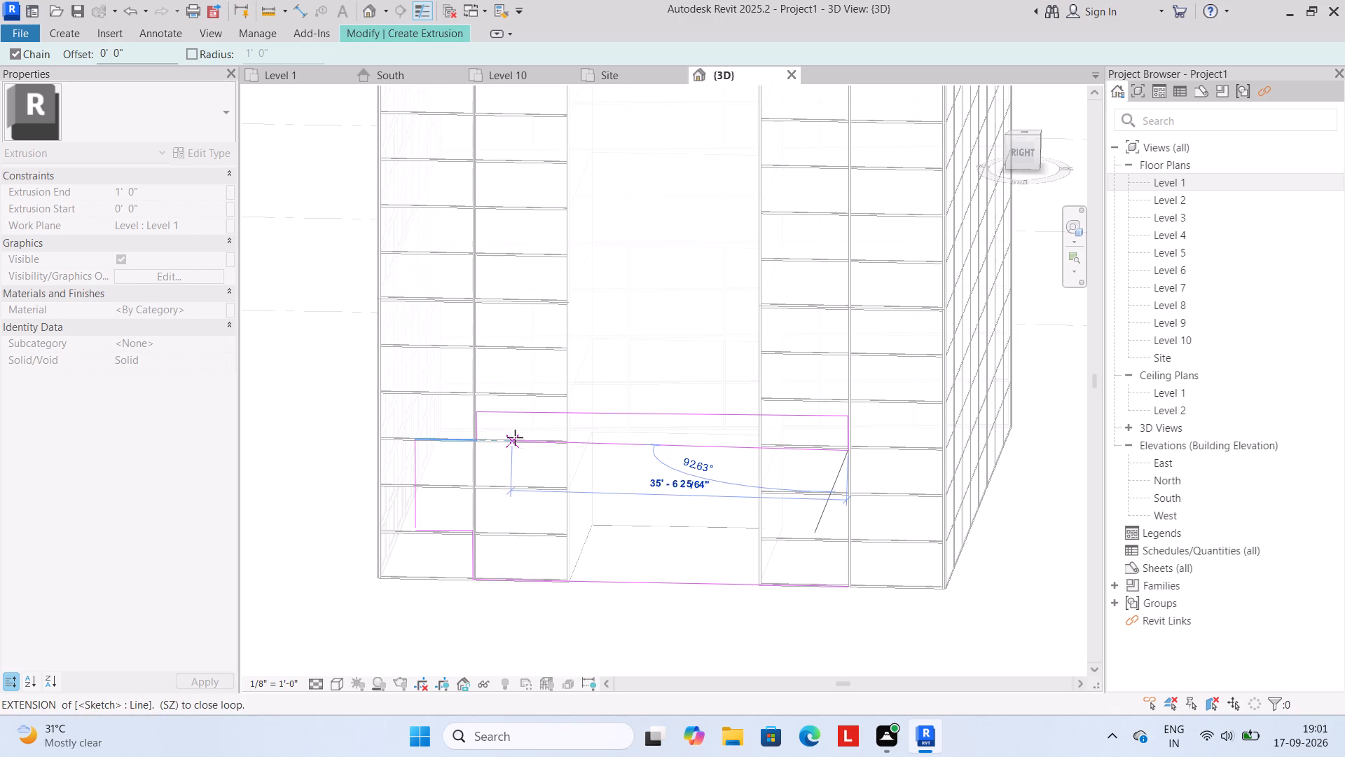
Close the profile with lines about 36'-0" inward, 53'-0" forward, 36'-0" across to the right bay's mullion line, and 15'-10" to the base line.
scroll(515, 437, up, 2)
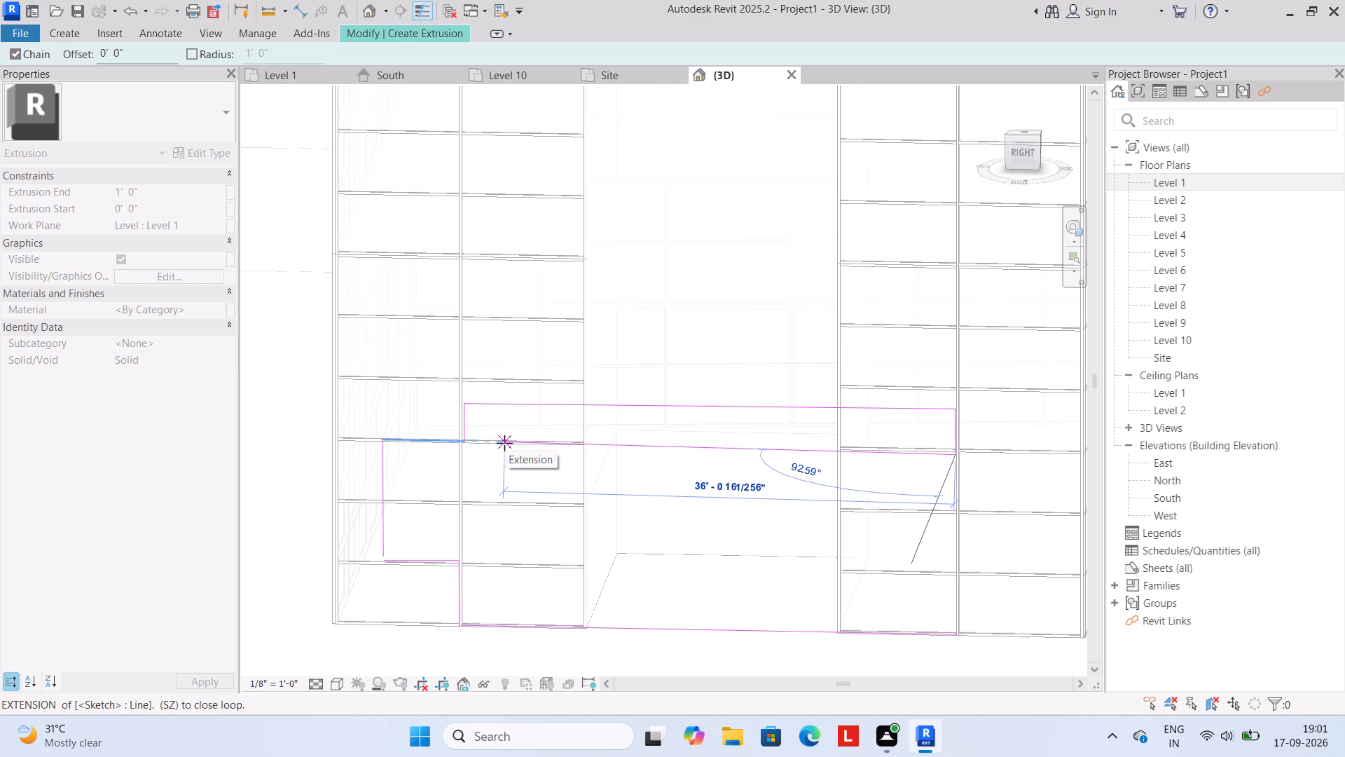
click(504, 443)
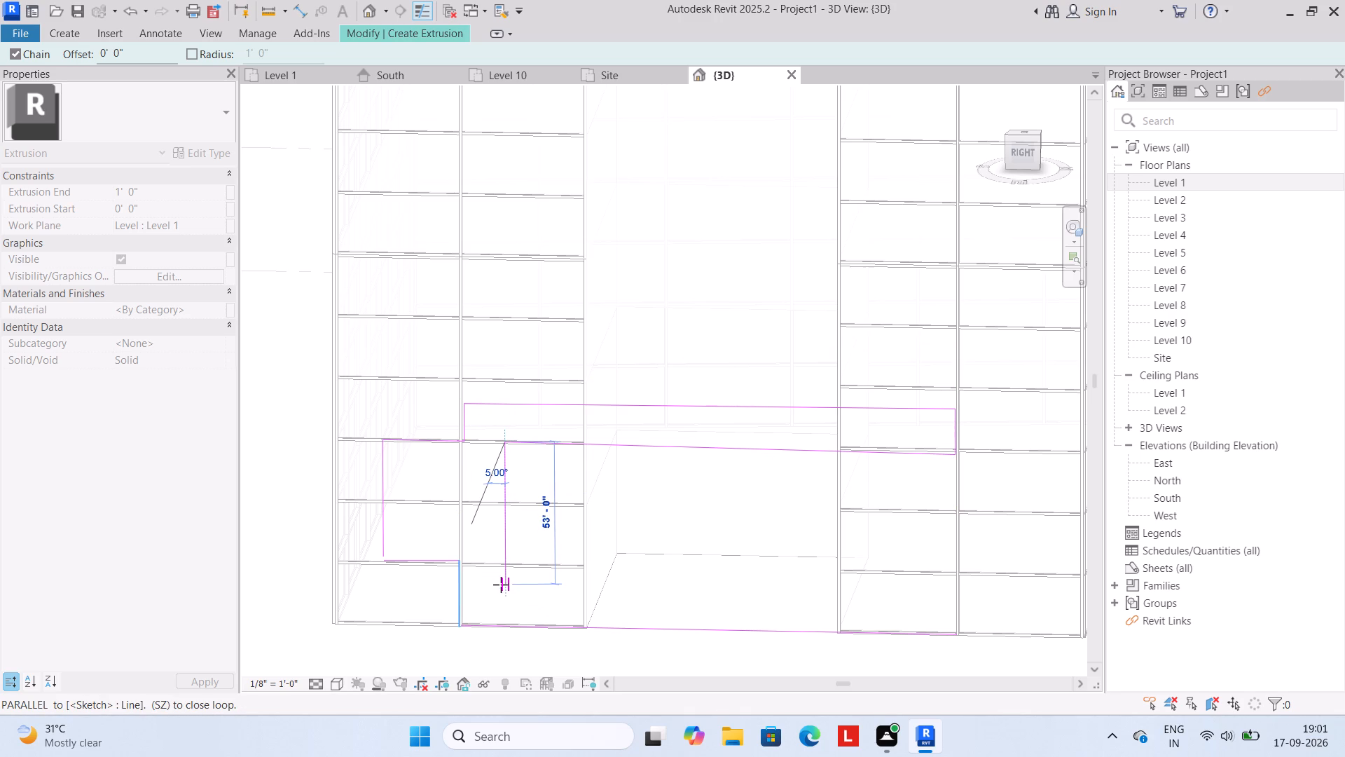
drag(504, 580, 631, 588)
scroll(890, 587, down, 1)
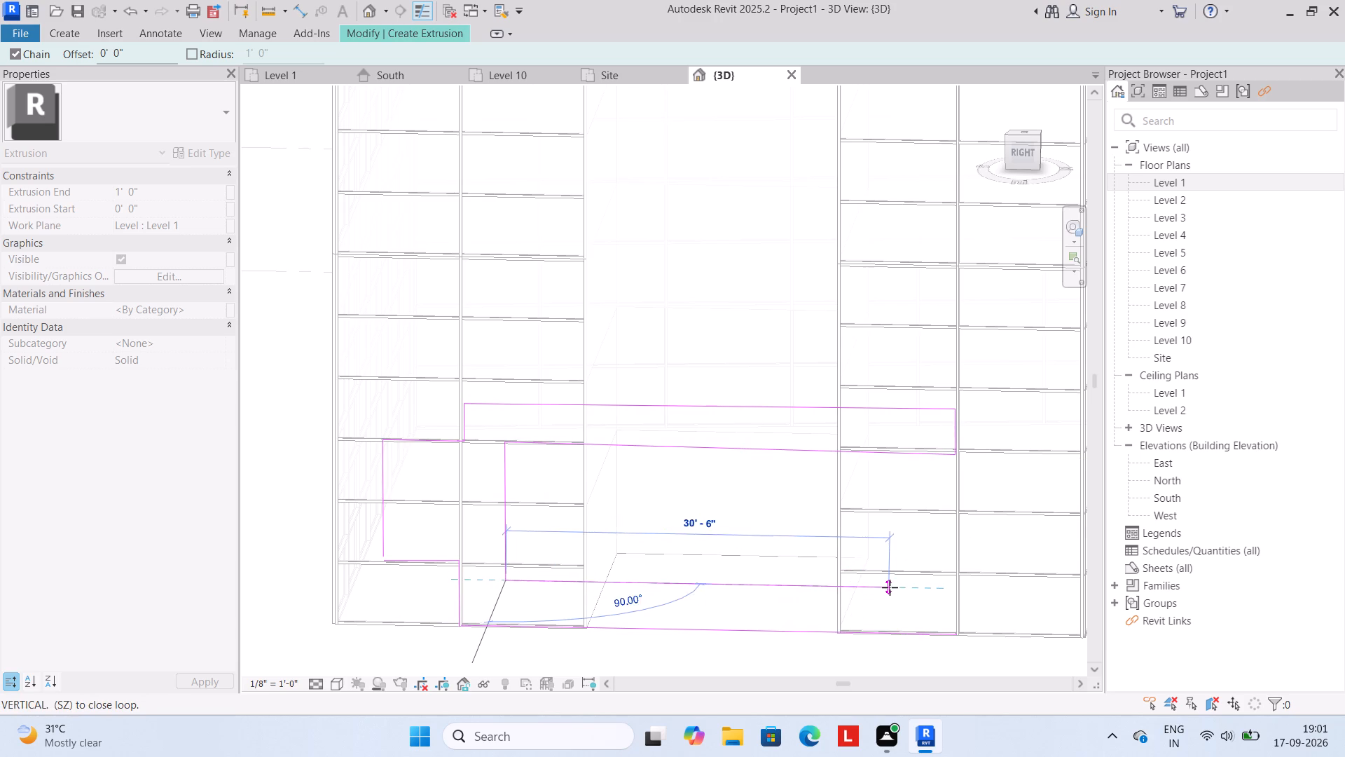
middle_drag(884, 587, 776, 591)
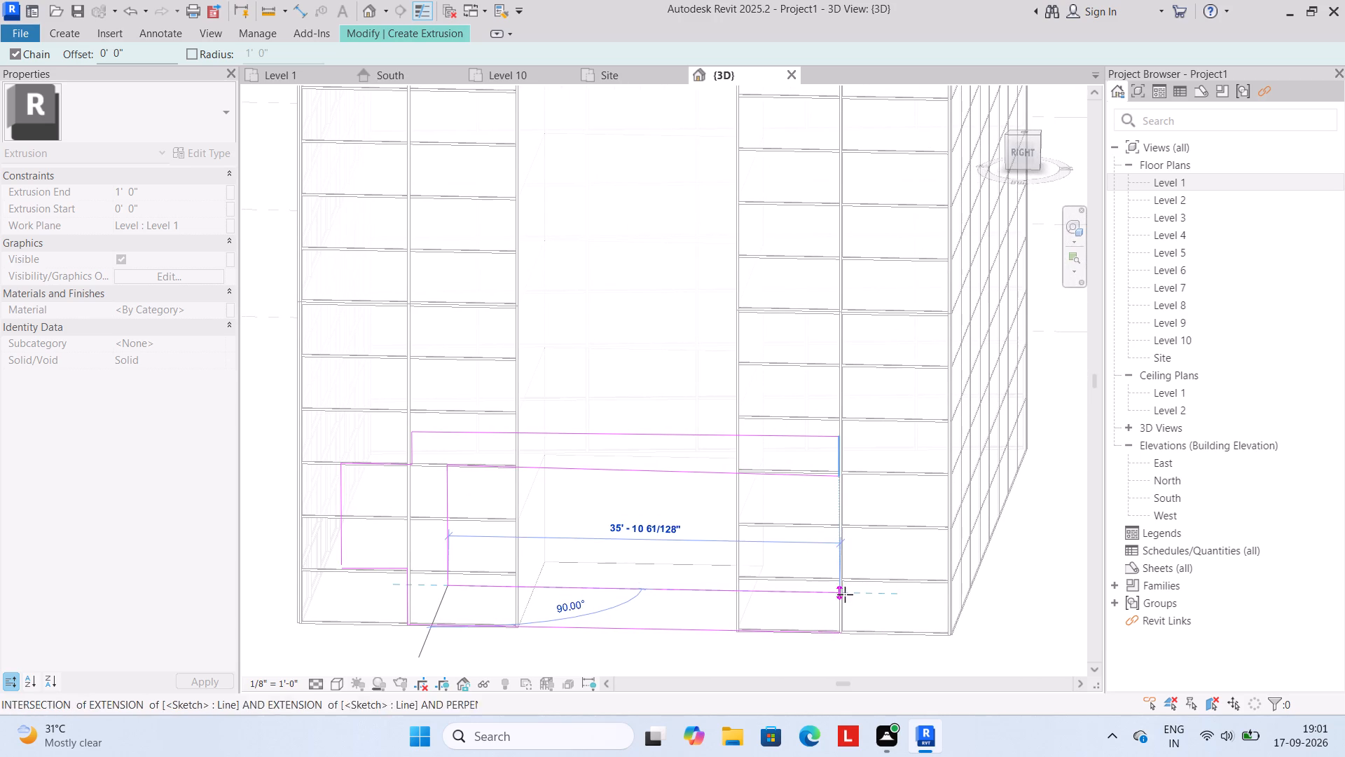
scroll(845, 596, up, 2)
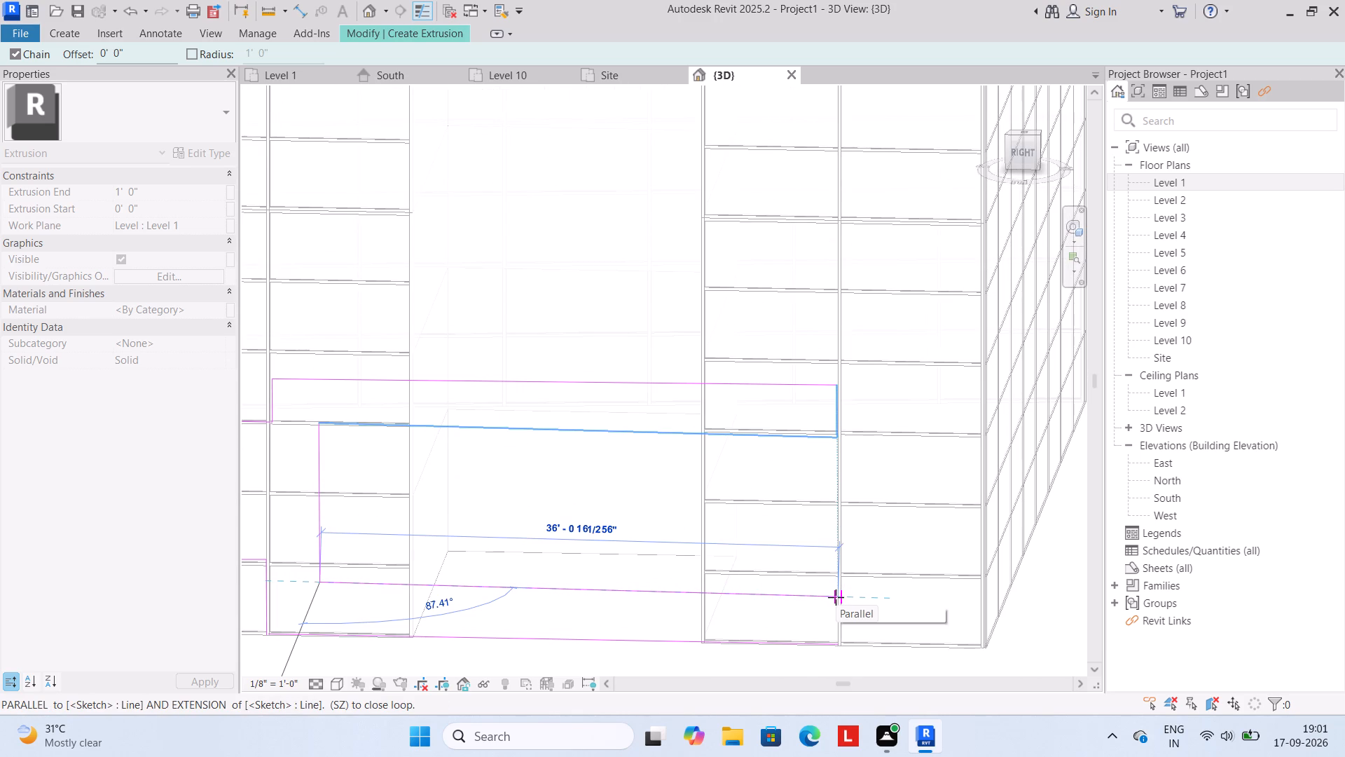
click(836, 597)
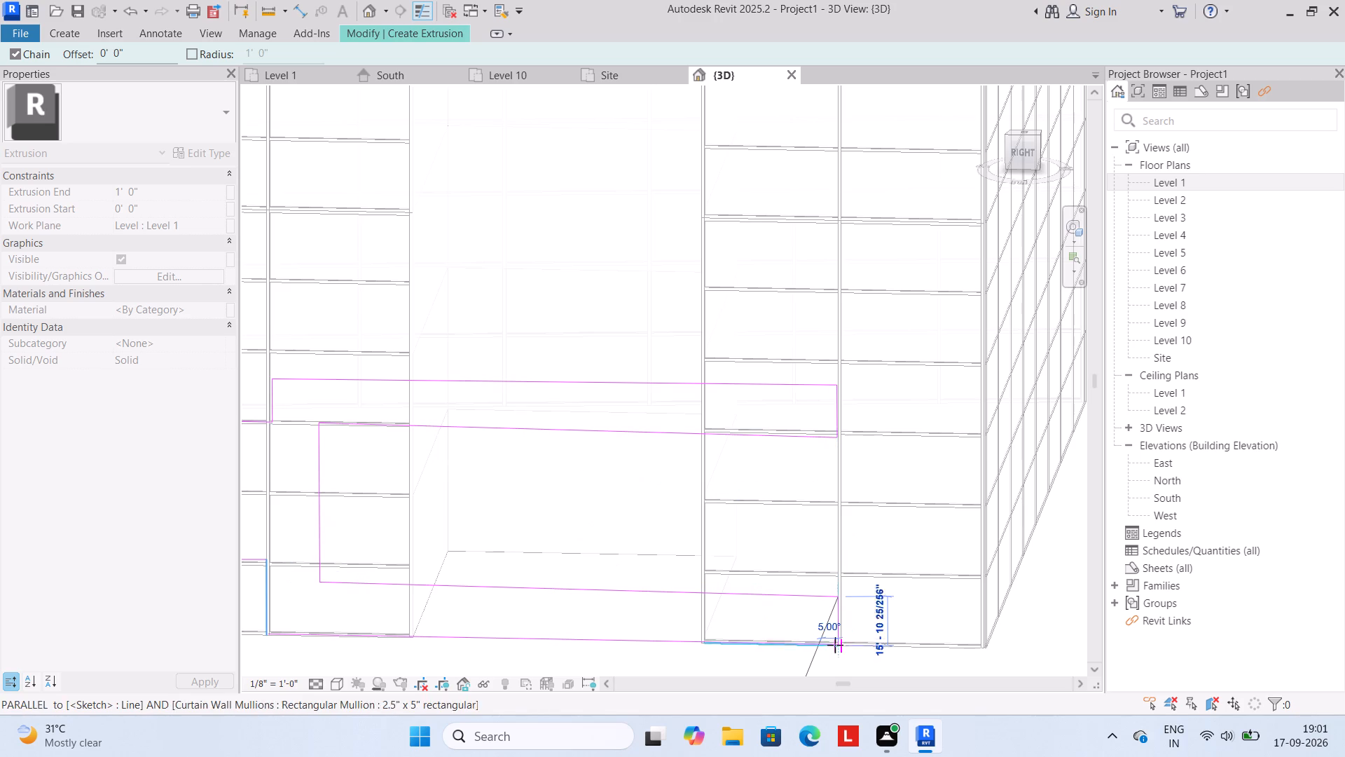
click(835, 645)
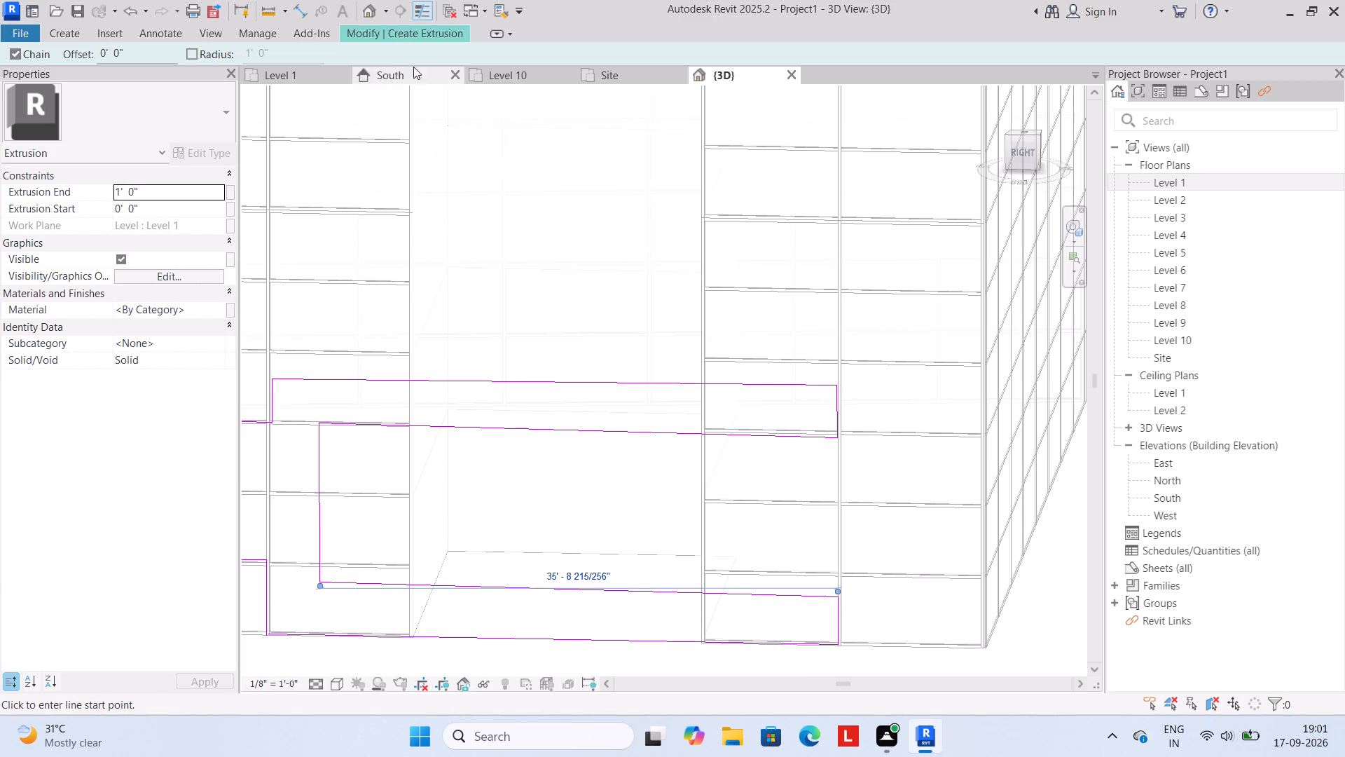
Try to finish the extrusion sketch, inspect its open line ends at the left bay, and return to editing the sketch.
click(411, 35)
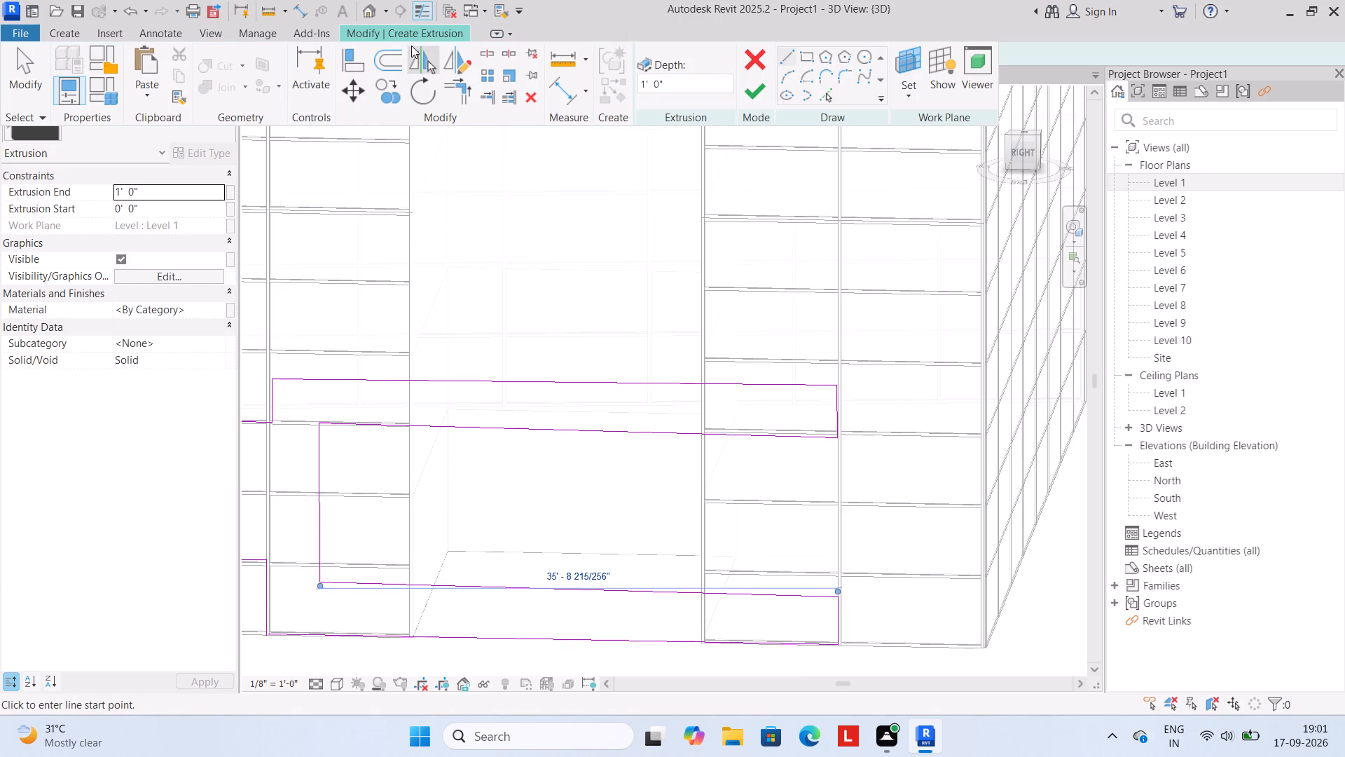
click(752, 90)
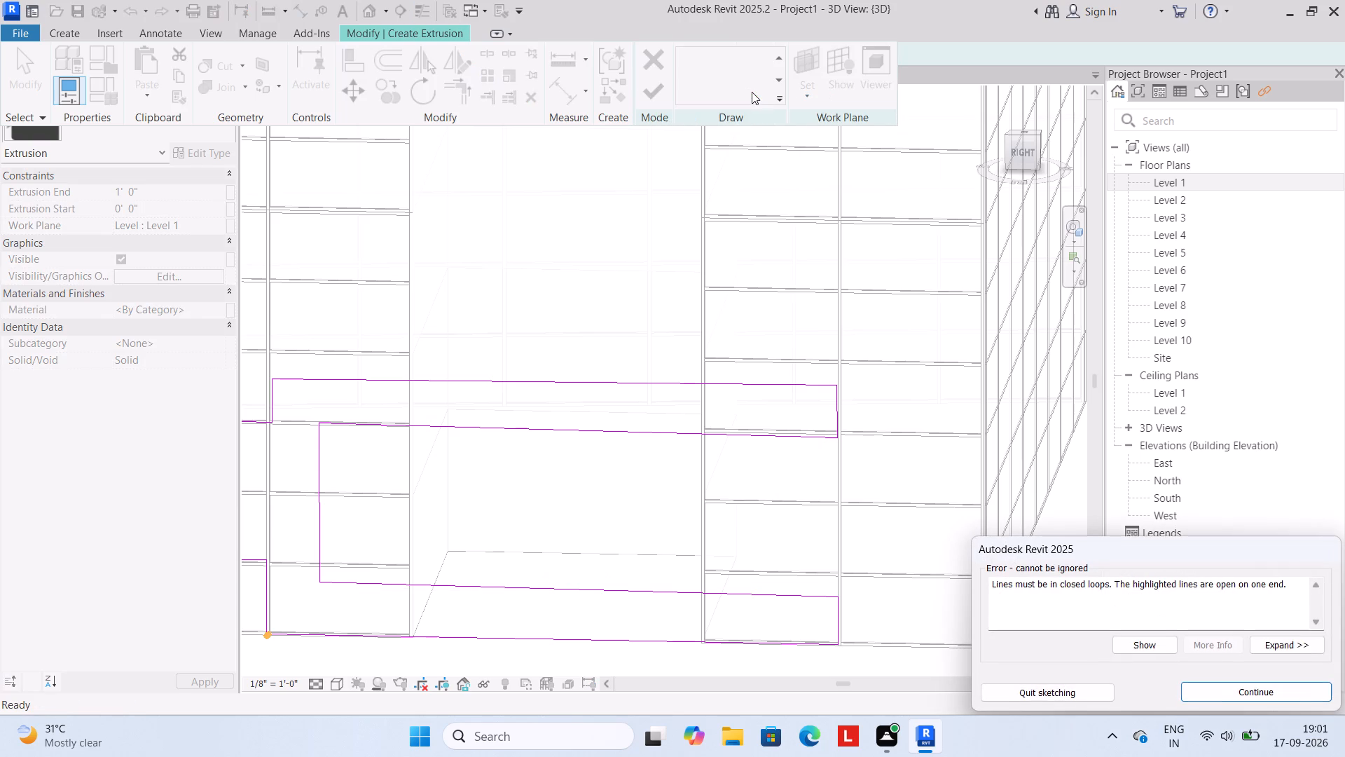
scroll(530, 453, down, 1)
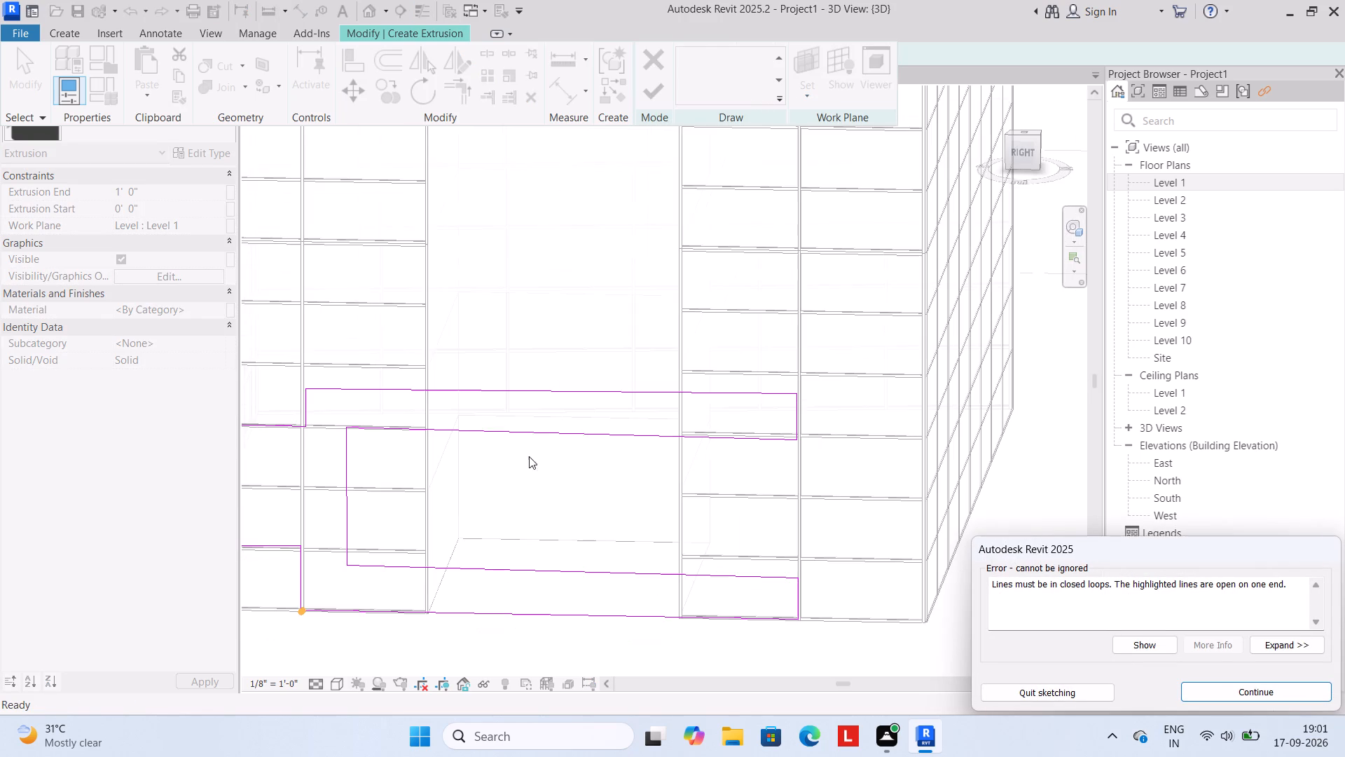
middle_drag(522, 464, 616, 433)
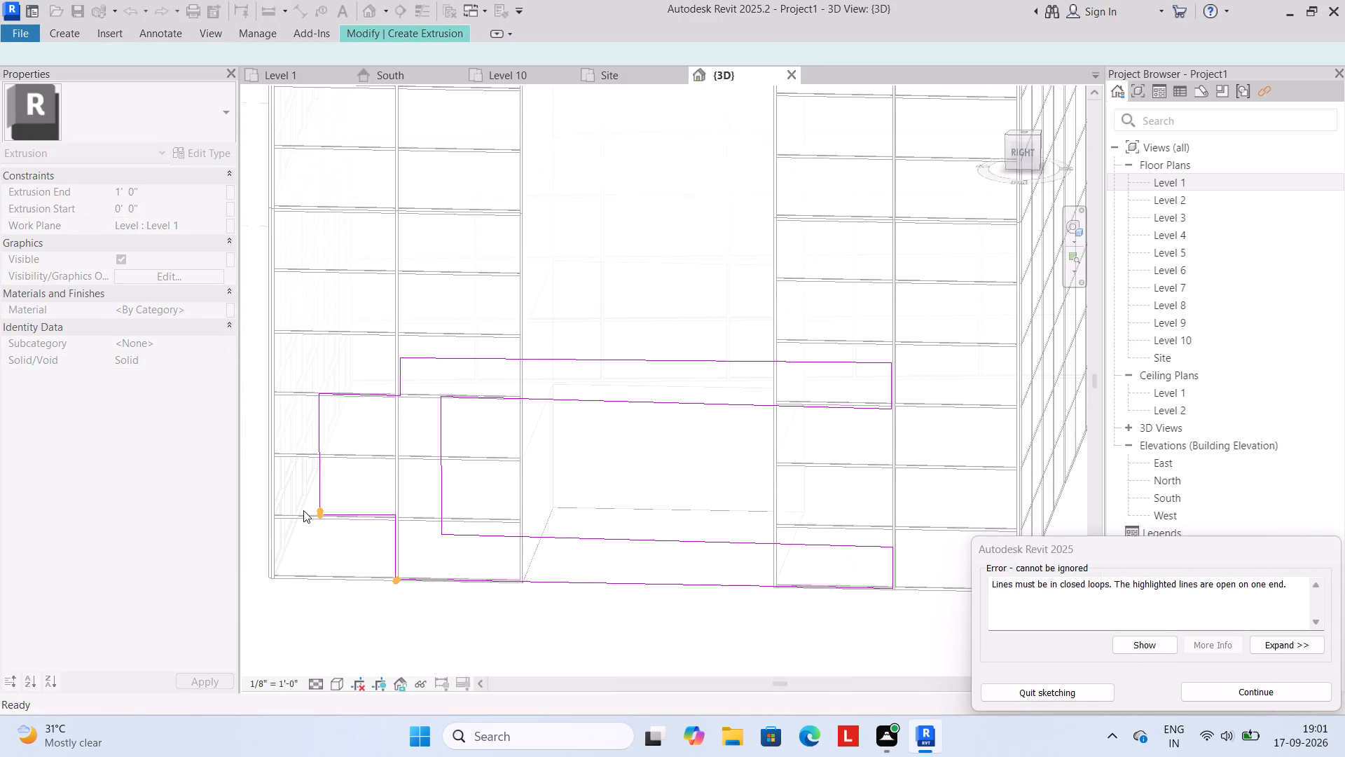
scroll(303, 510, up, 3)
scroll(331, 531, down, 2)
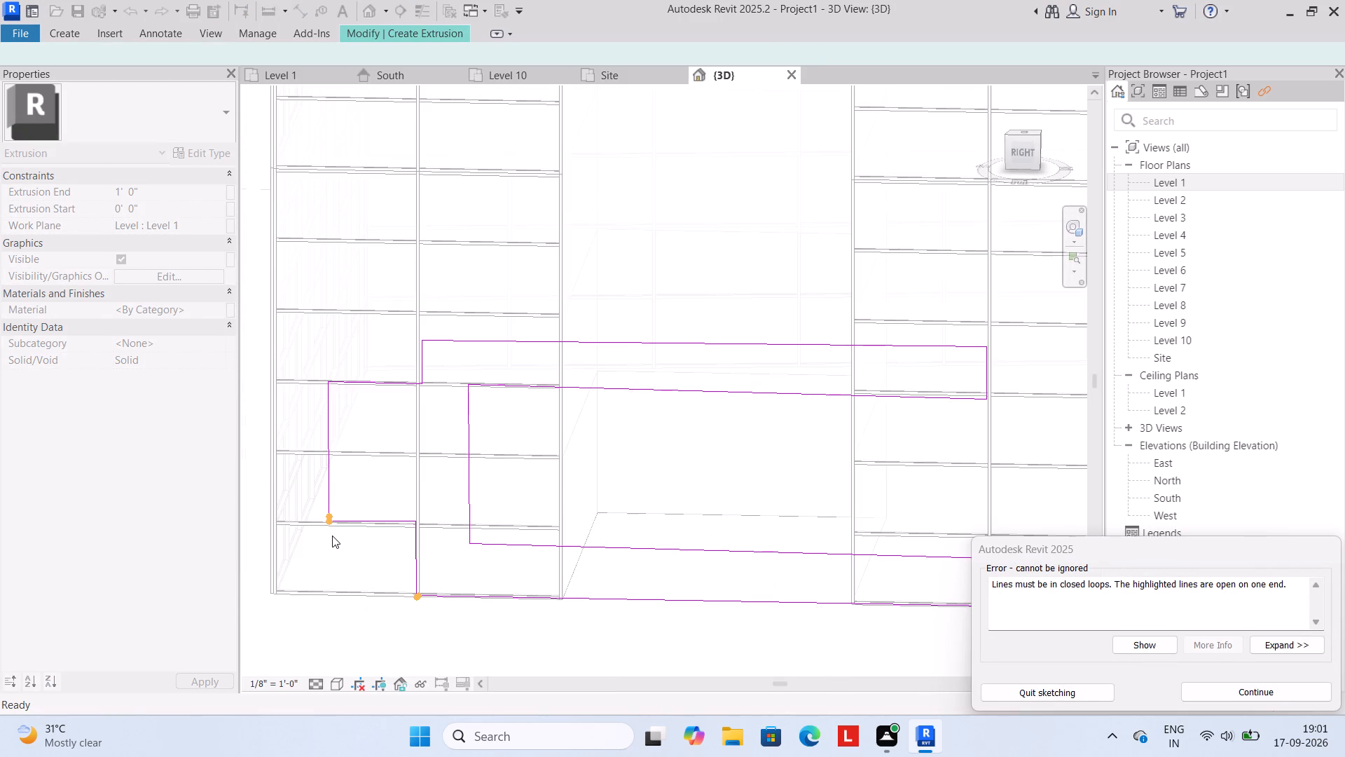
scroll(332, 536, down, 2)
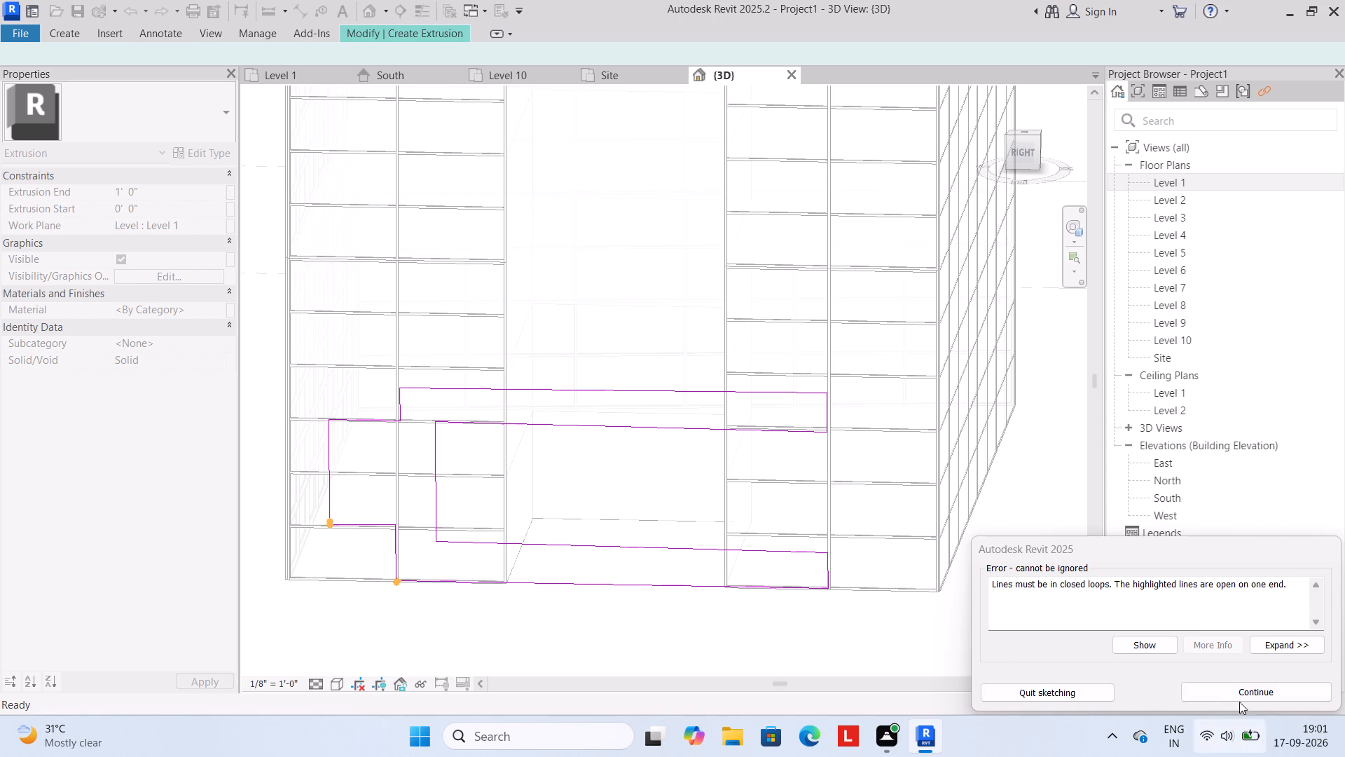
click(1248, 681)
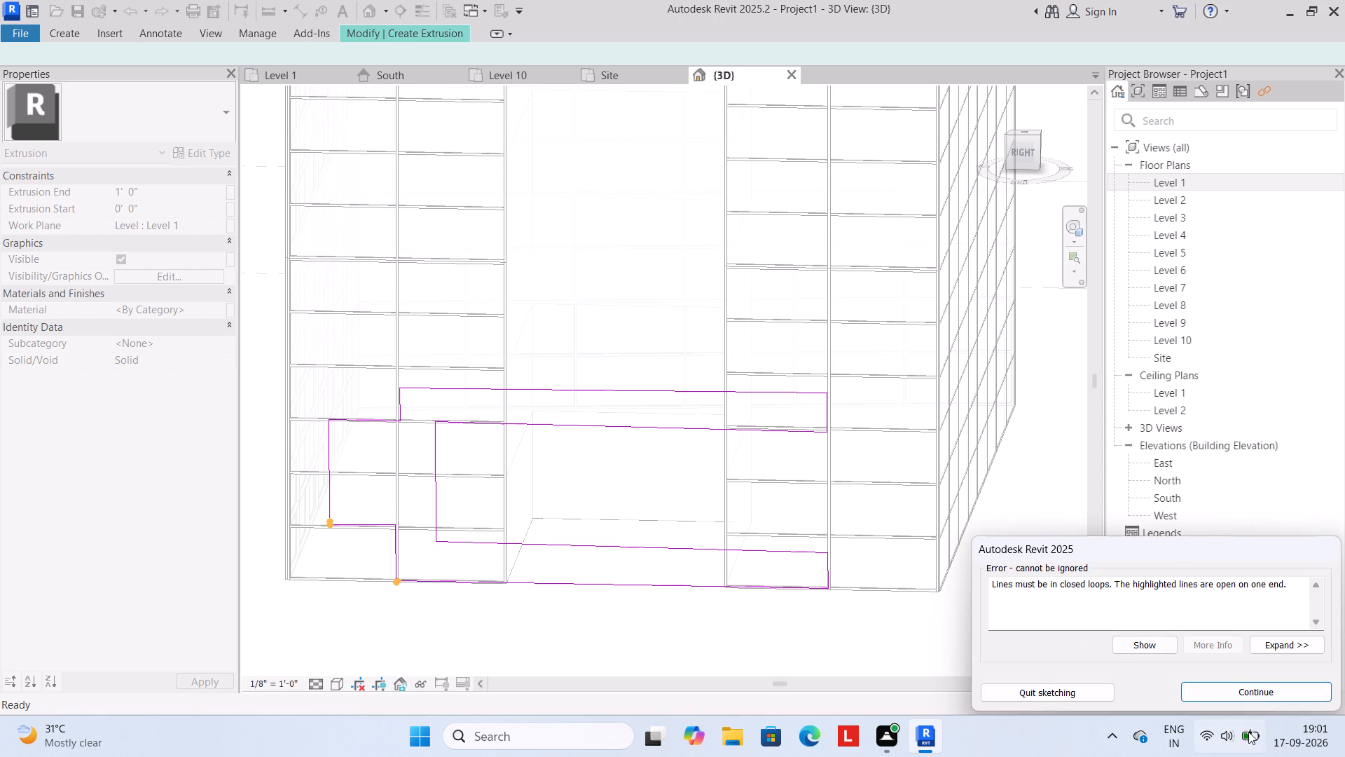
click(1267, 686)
Trim/Extend to Corner the profile lines at the left bay's outer step, the inner outline's front-left corner and the base line's left end.
scroll(307, 499, up, 3)
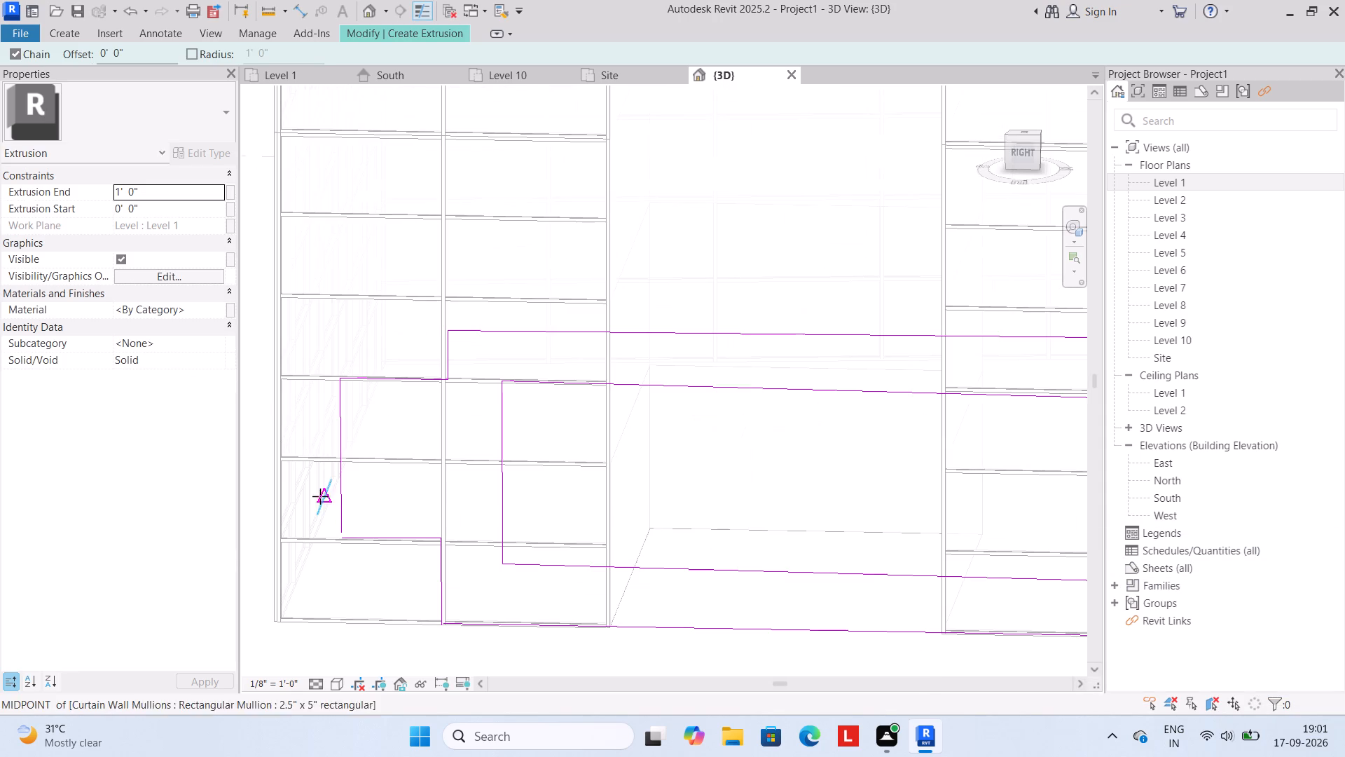
click(407, 32)
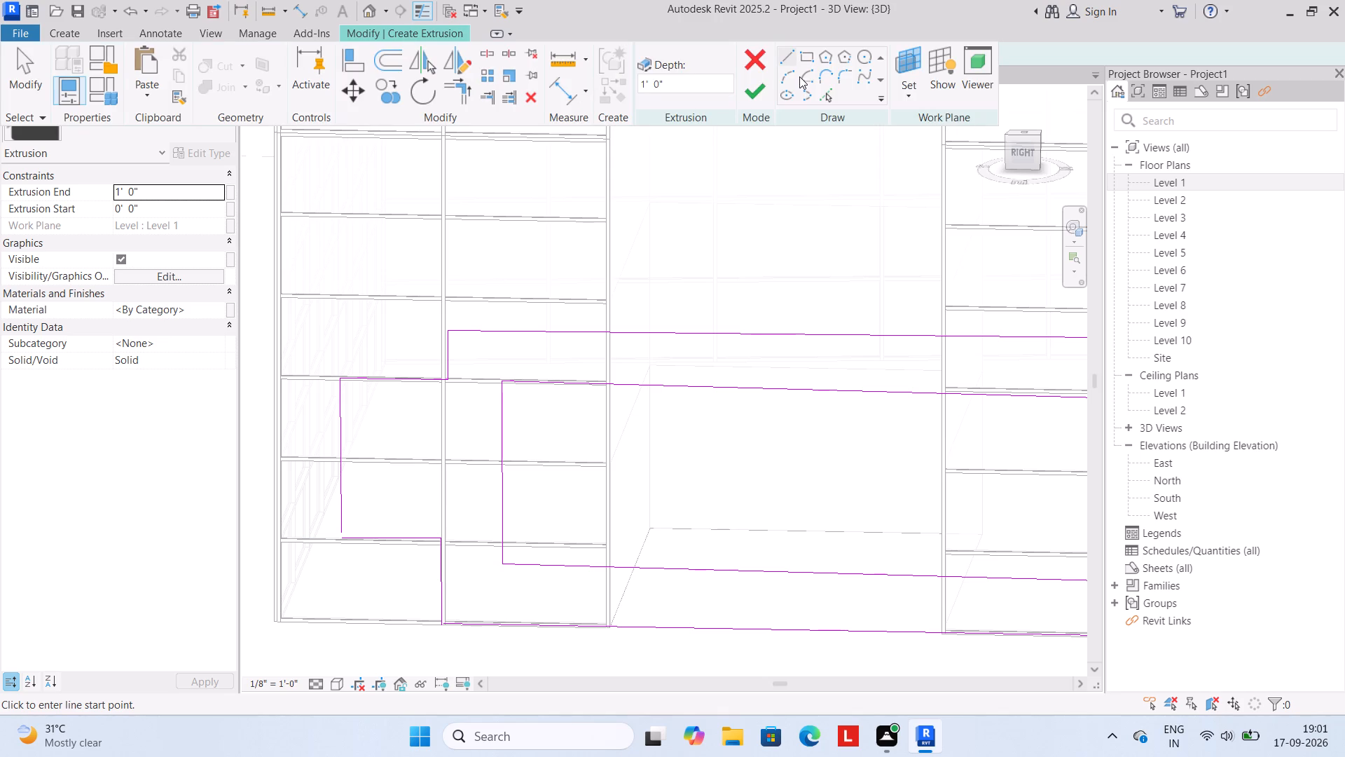
click(462, 92)
drag(341, 496, 352, 529)
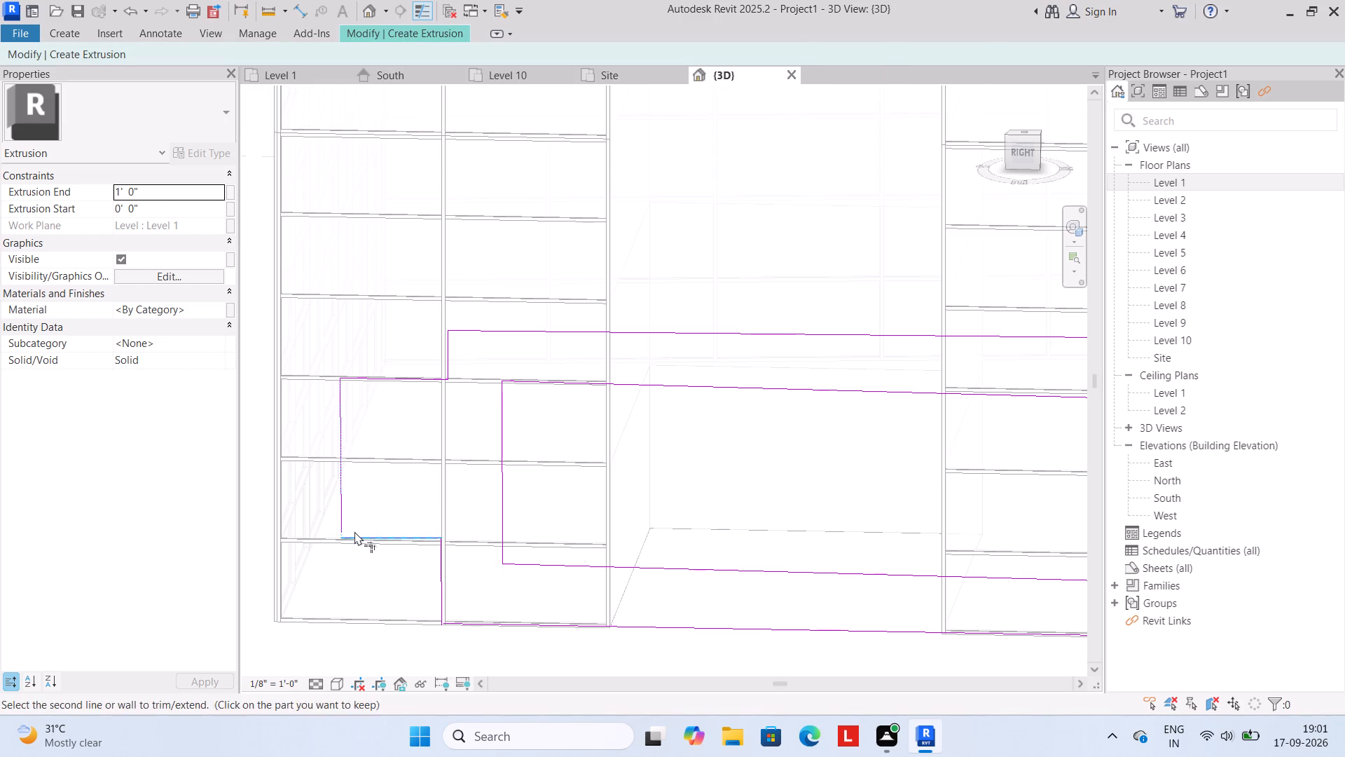
click(357, 531)
drag(502, 528, 508, 559)
drag(514, 559, 492, 577)
scroll(457, 602, up, 3)
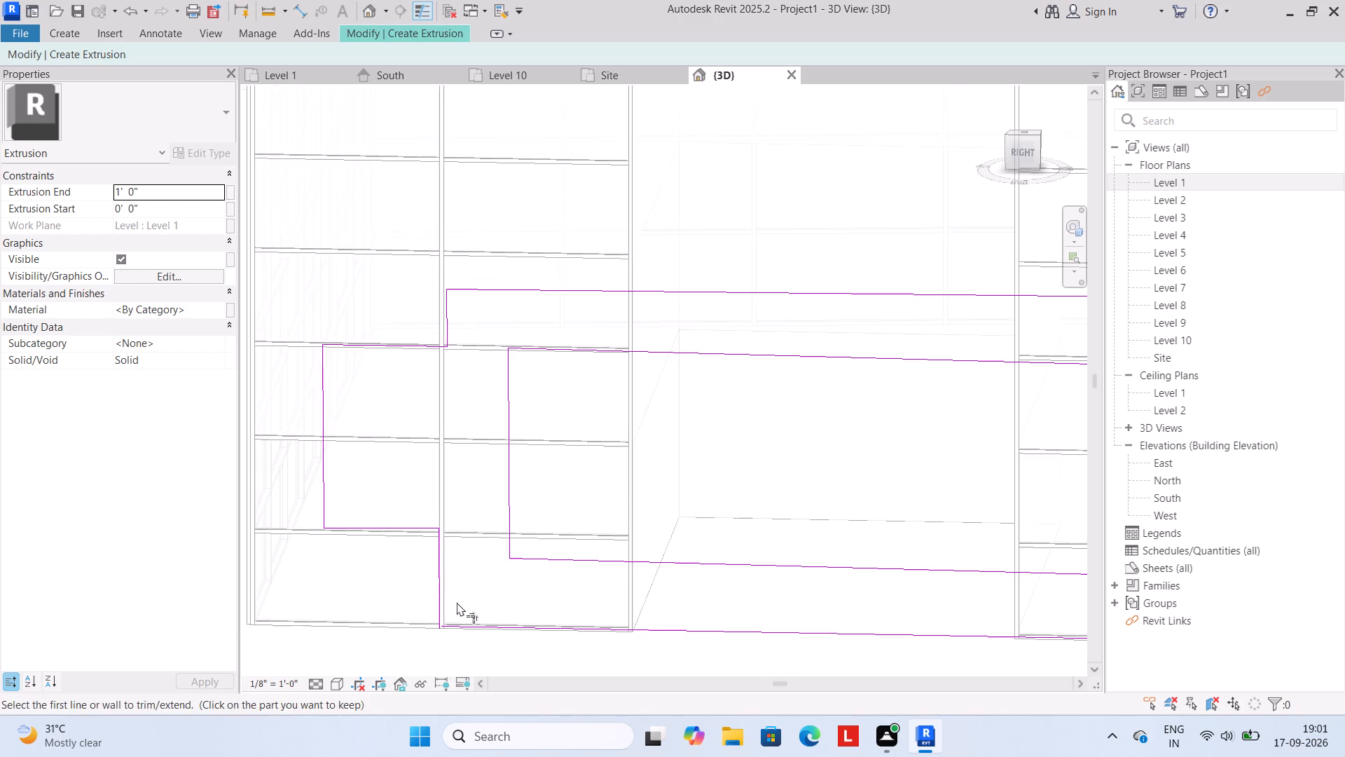
click(434, 604)
click(449, 628)
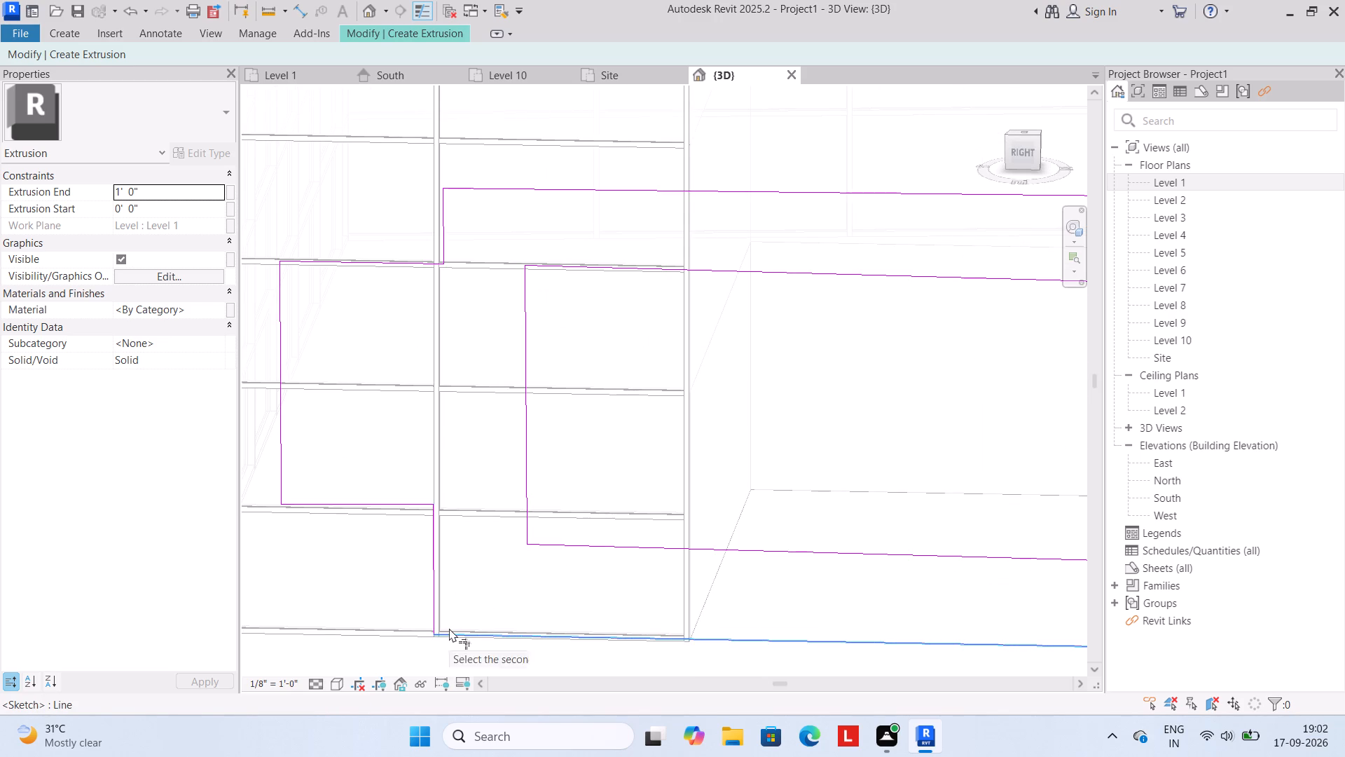
scroll(432, 626, up, 8)
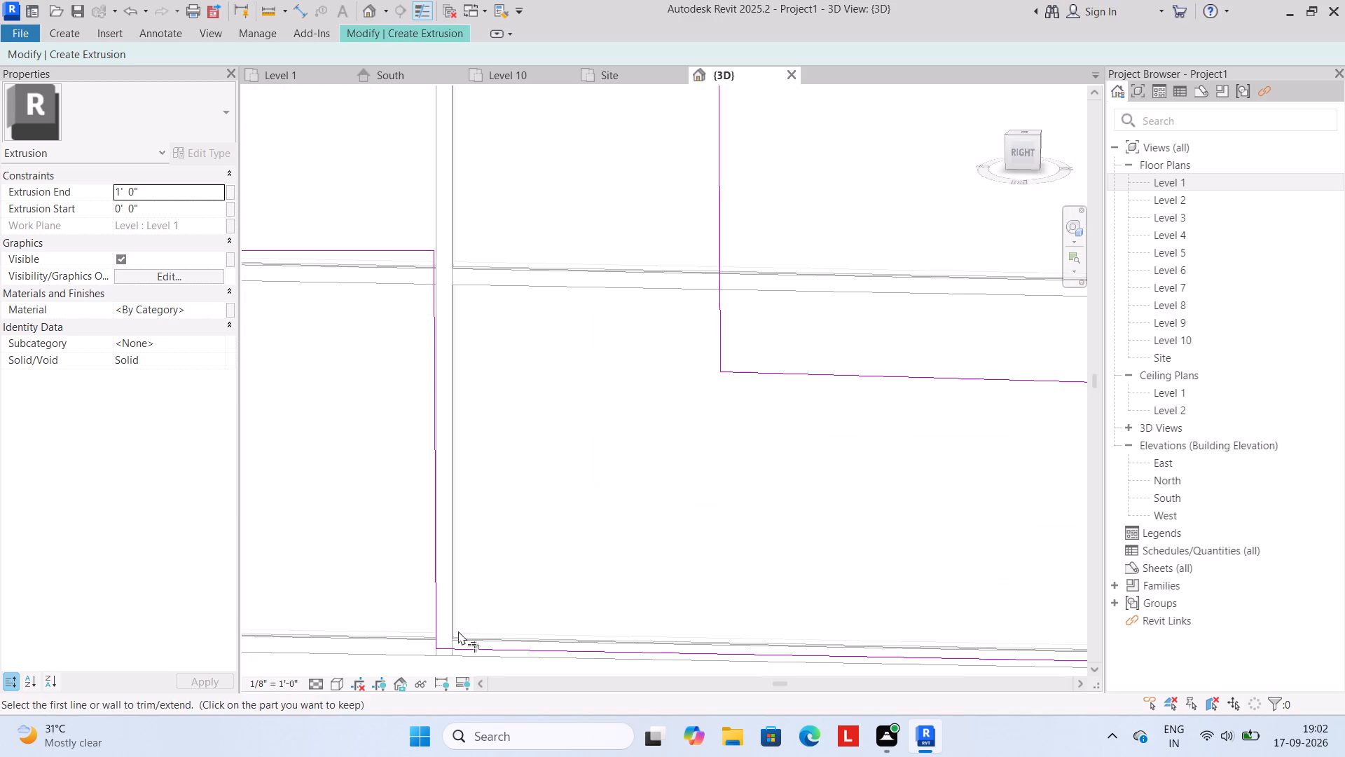
middle_drag(458, 631, 470, 536)
scroll(452, 556, up, 8)
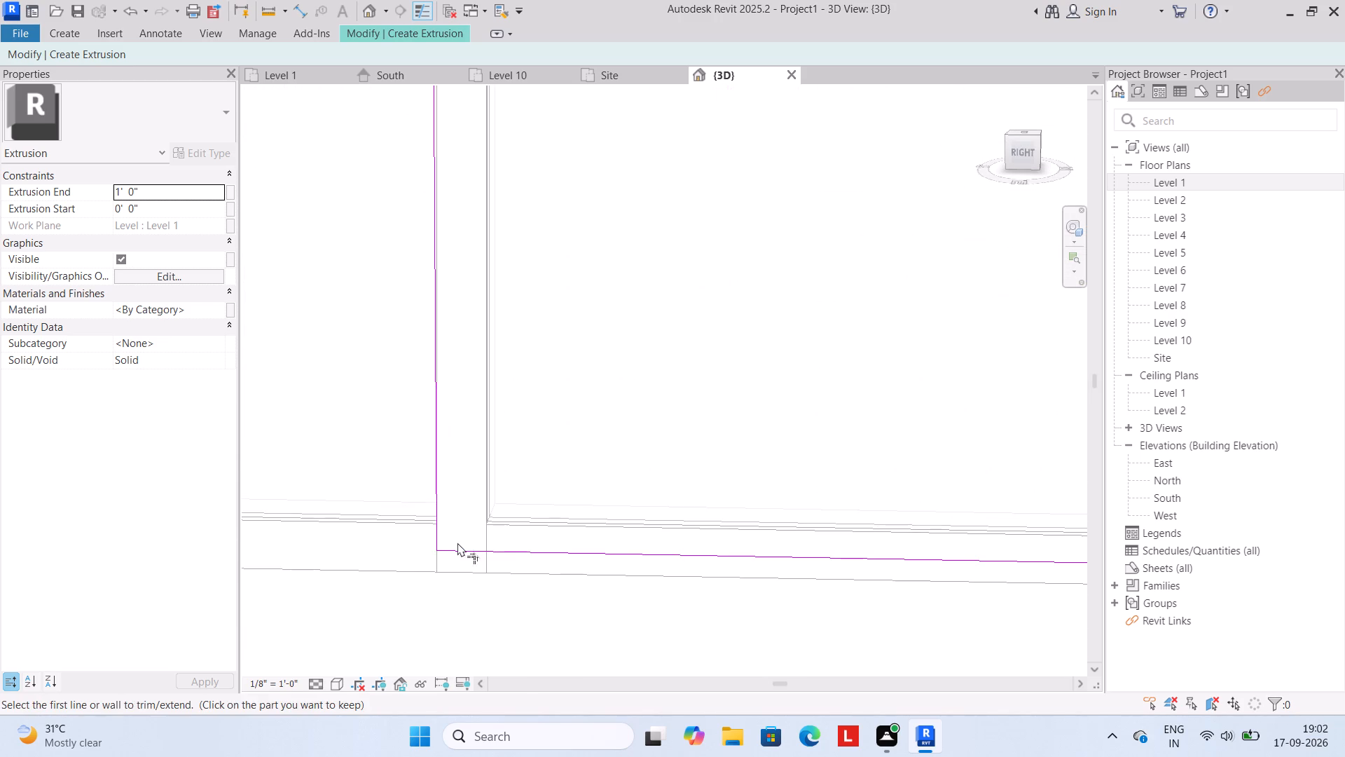
scroll(457, 542, down, 13)
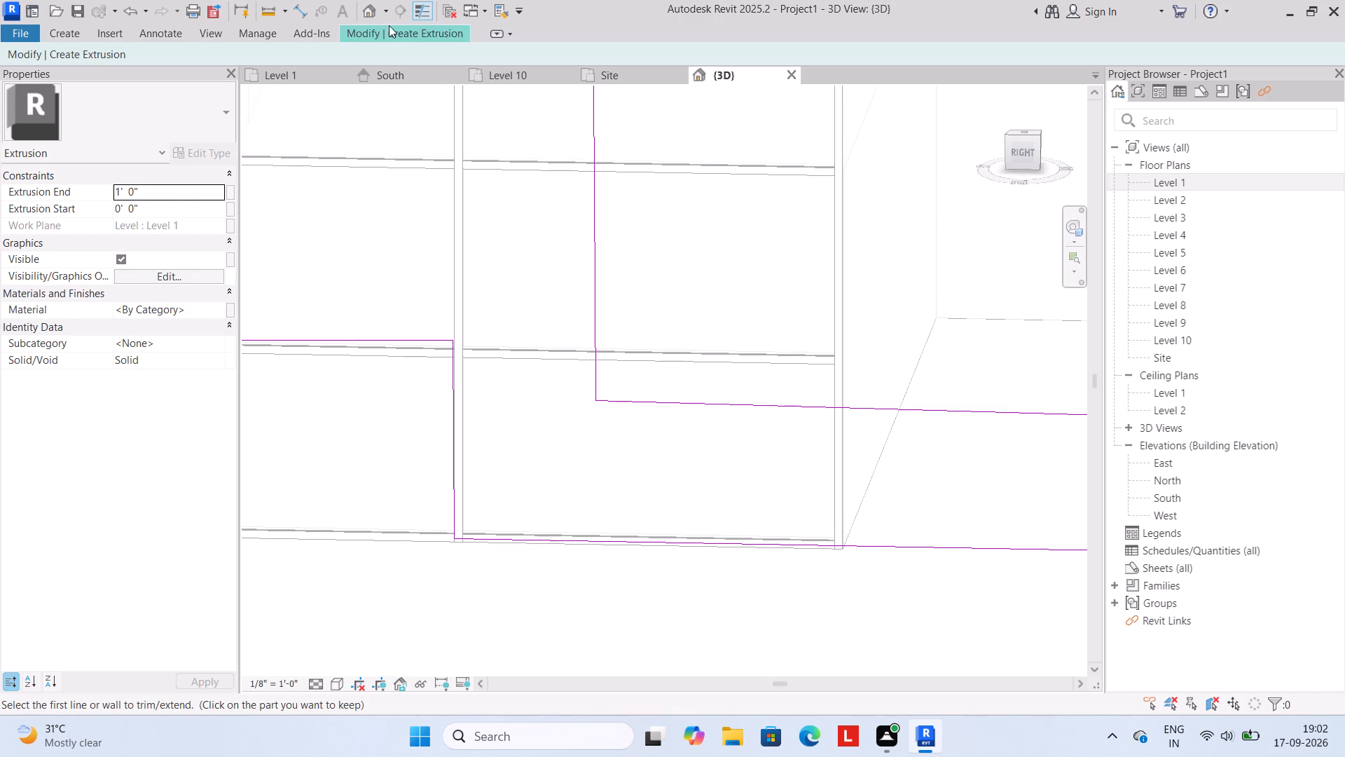
Finish the sketch to create the solid extrusion with a depth of 1'-0".
click(403, 25)
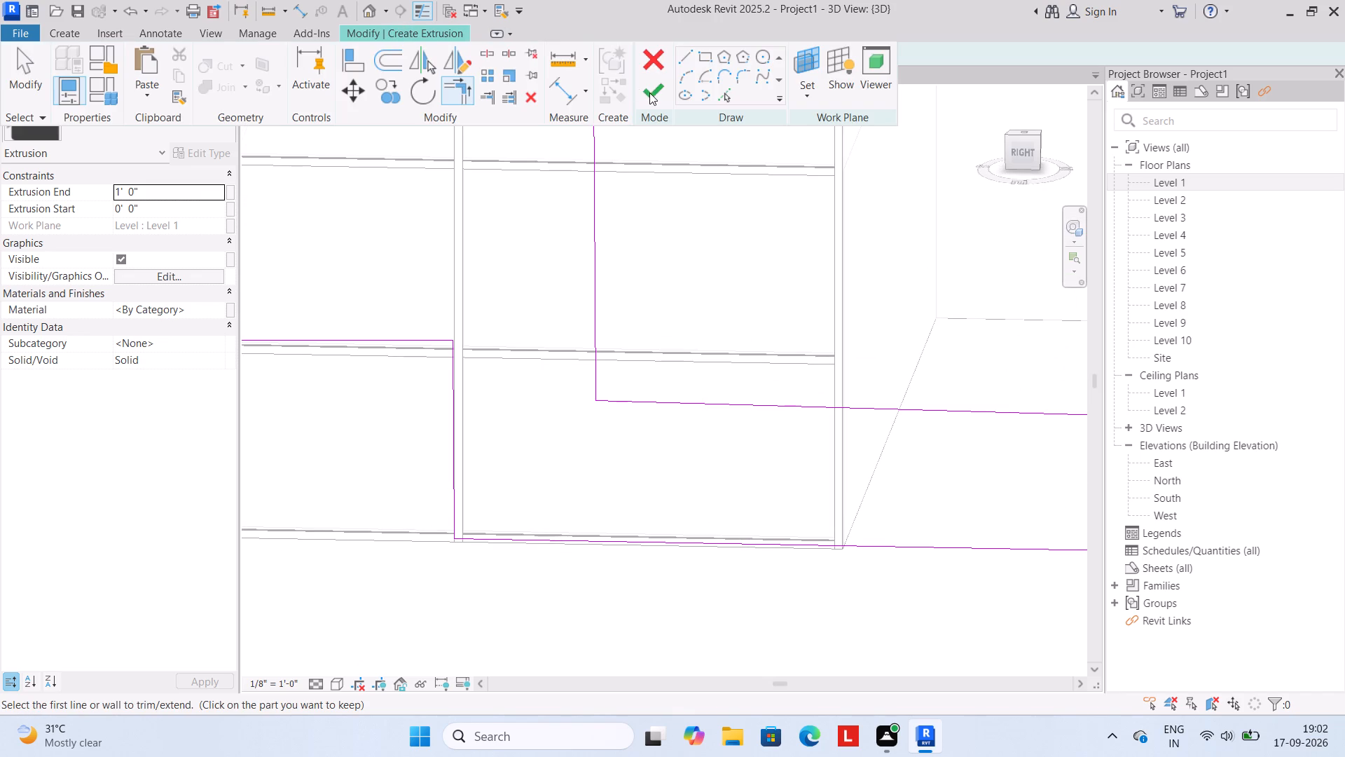
click(653, 97)
scroll(654, 326, down, 6)
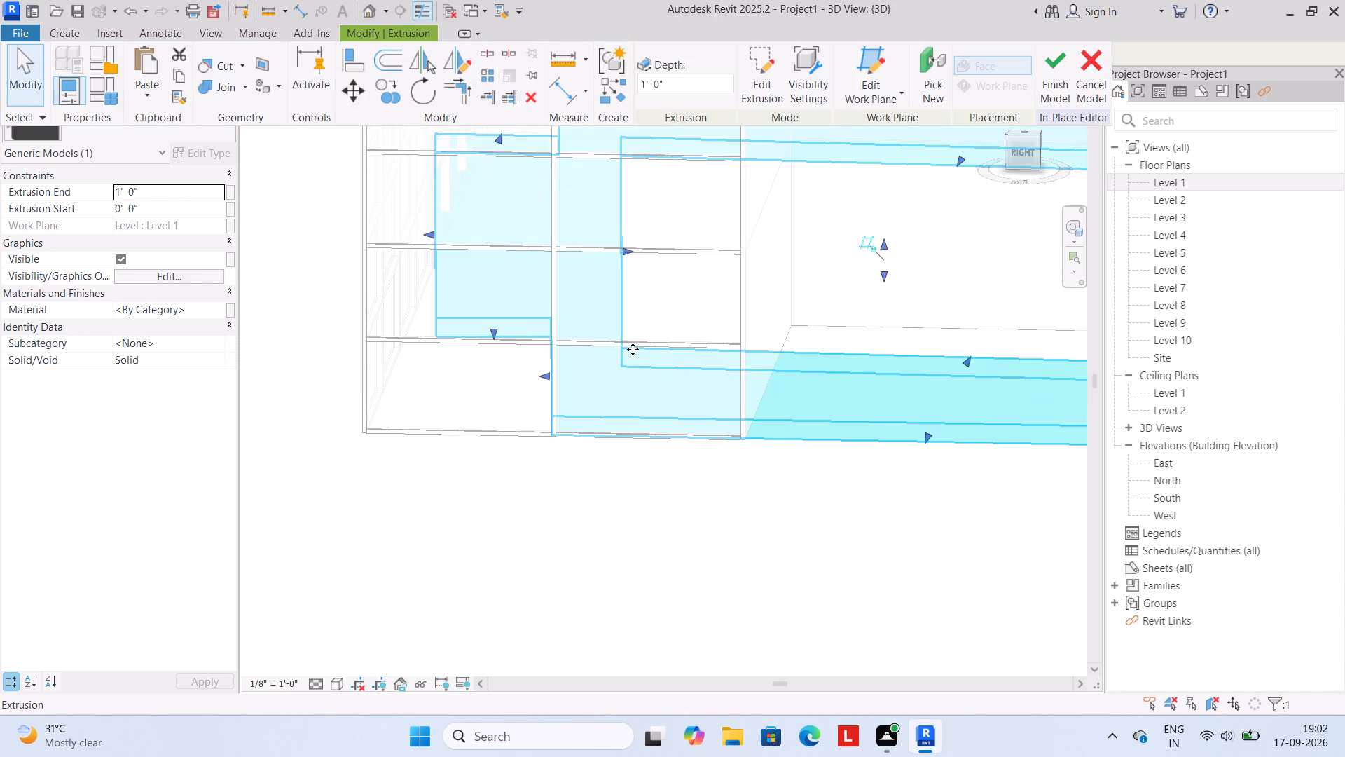
middle_drag(623, 355, 510, 404)
scroll(515, 379, down, 4)
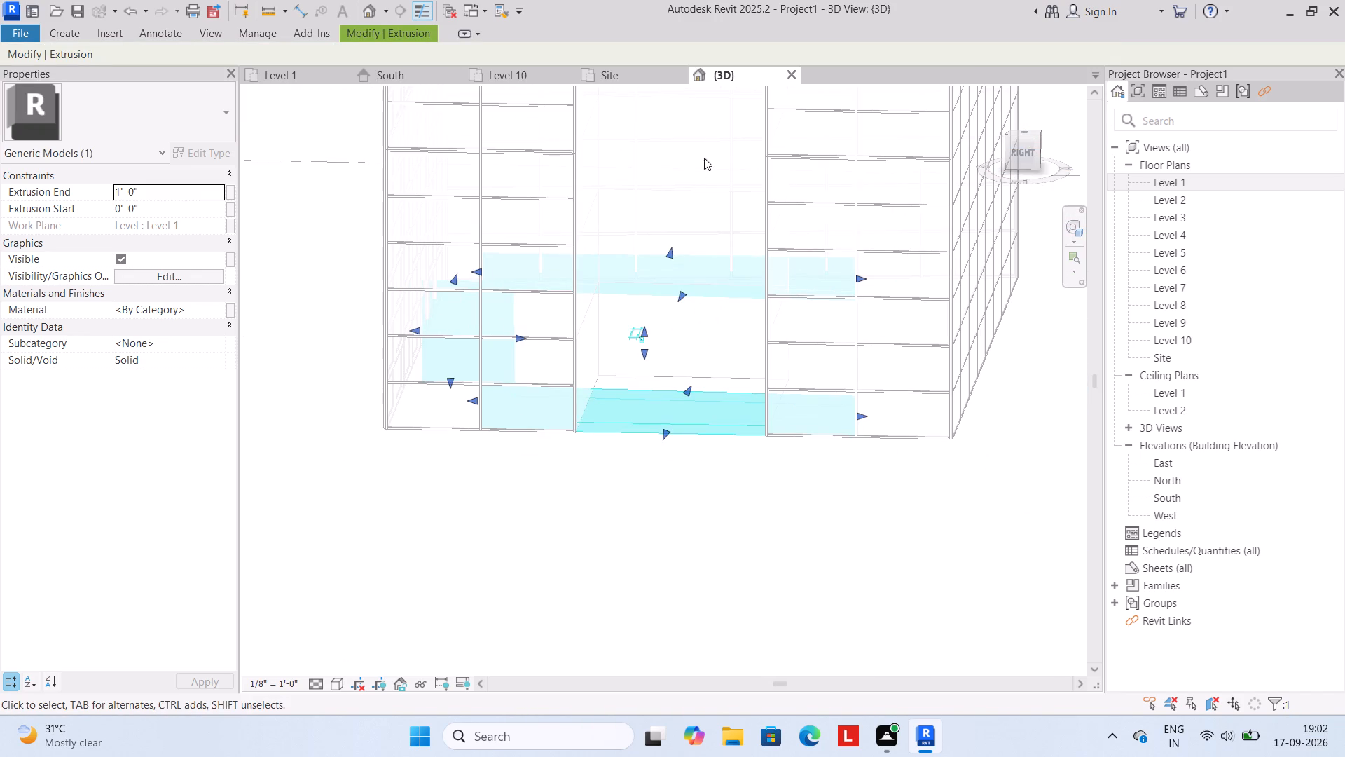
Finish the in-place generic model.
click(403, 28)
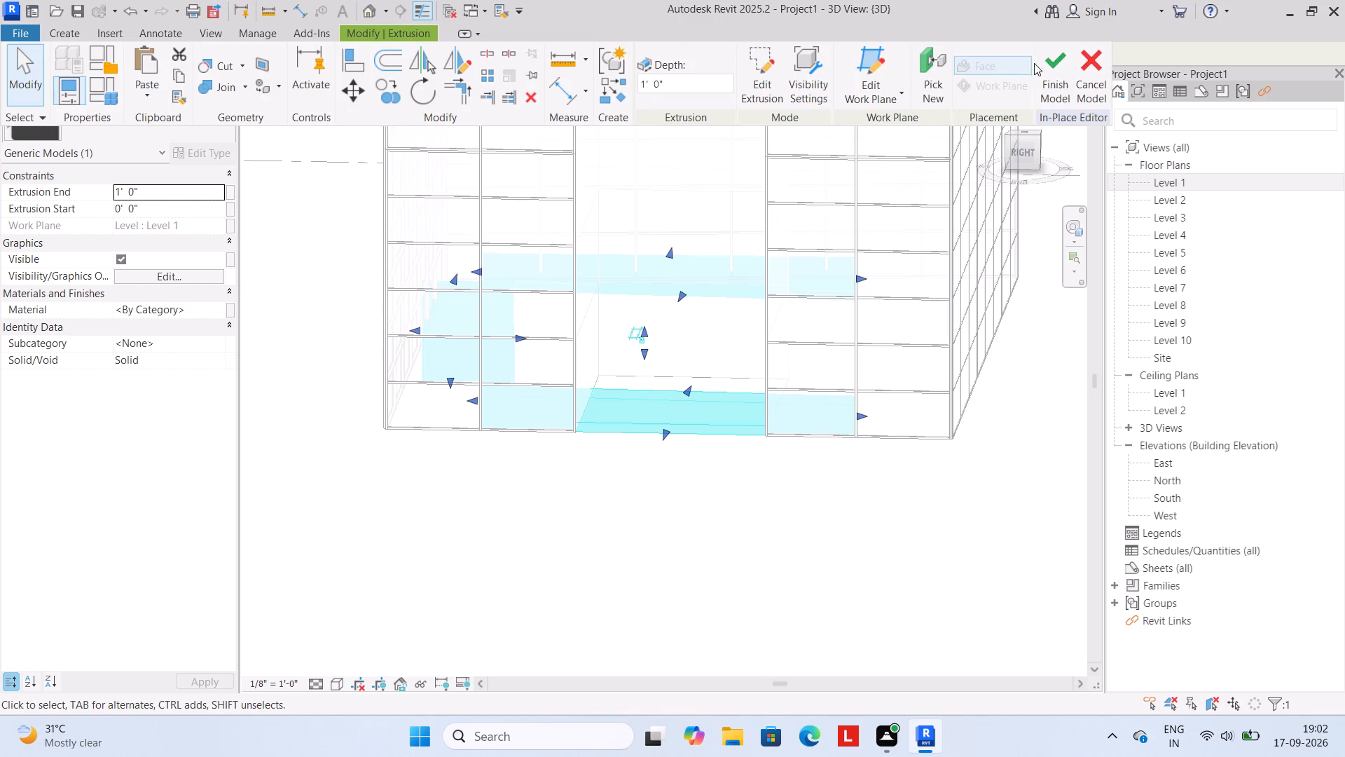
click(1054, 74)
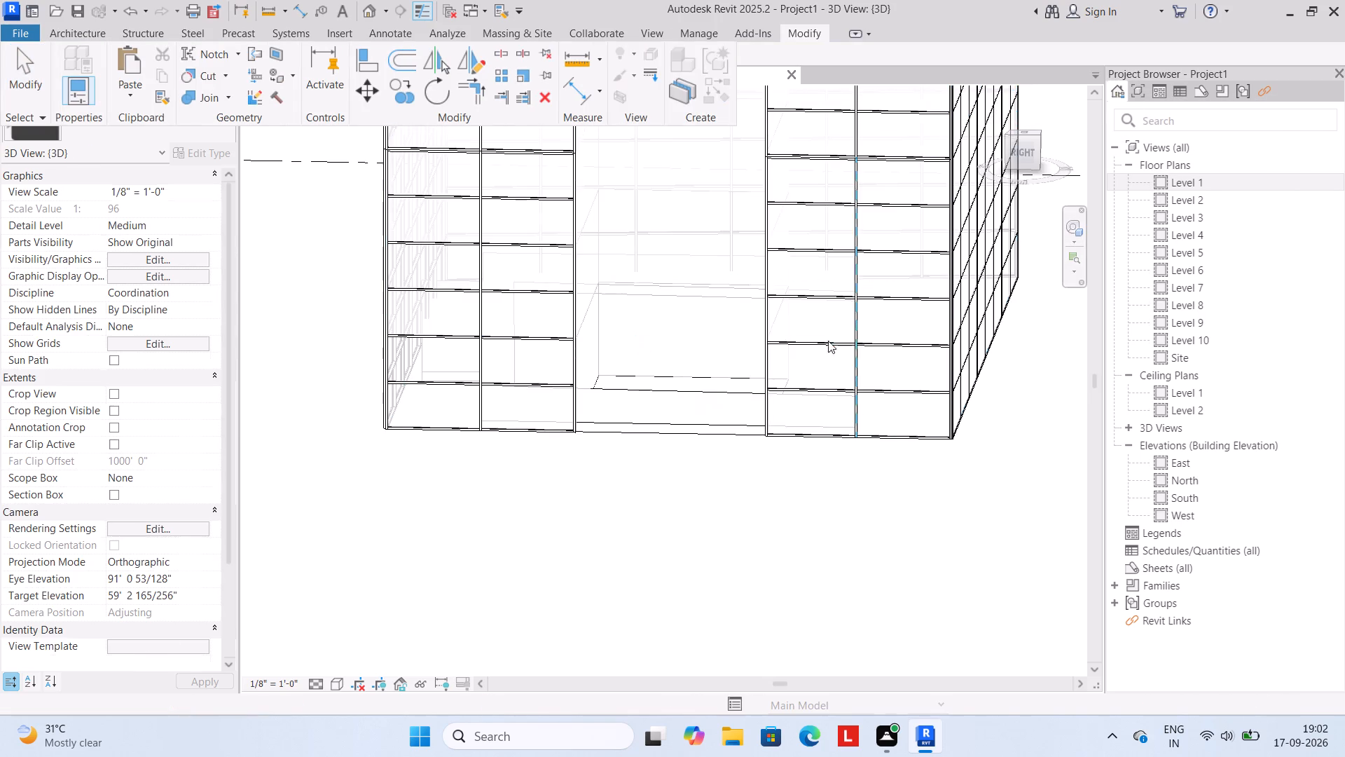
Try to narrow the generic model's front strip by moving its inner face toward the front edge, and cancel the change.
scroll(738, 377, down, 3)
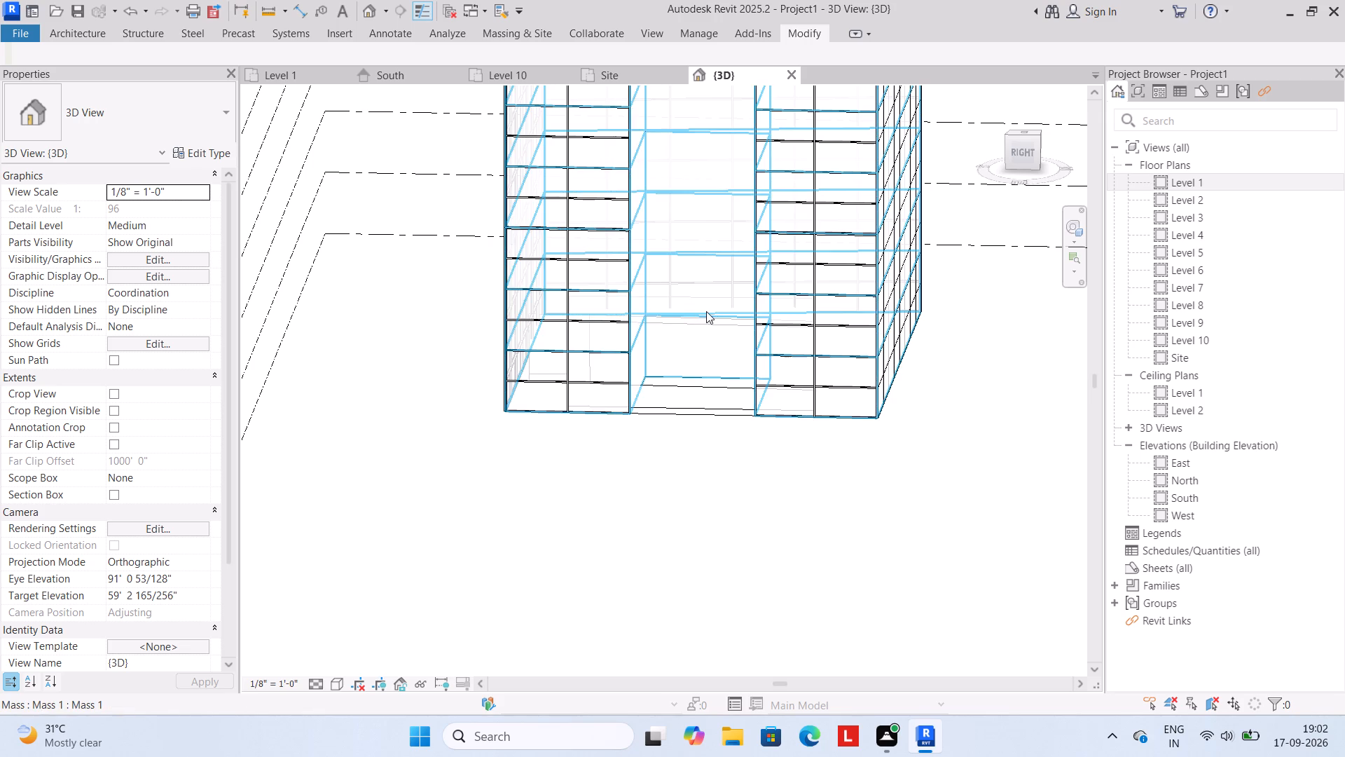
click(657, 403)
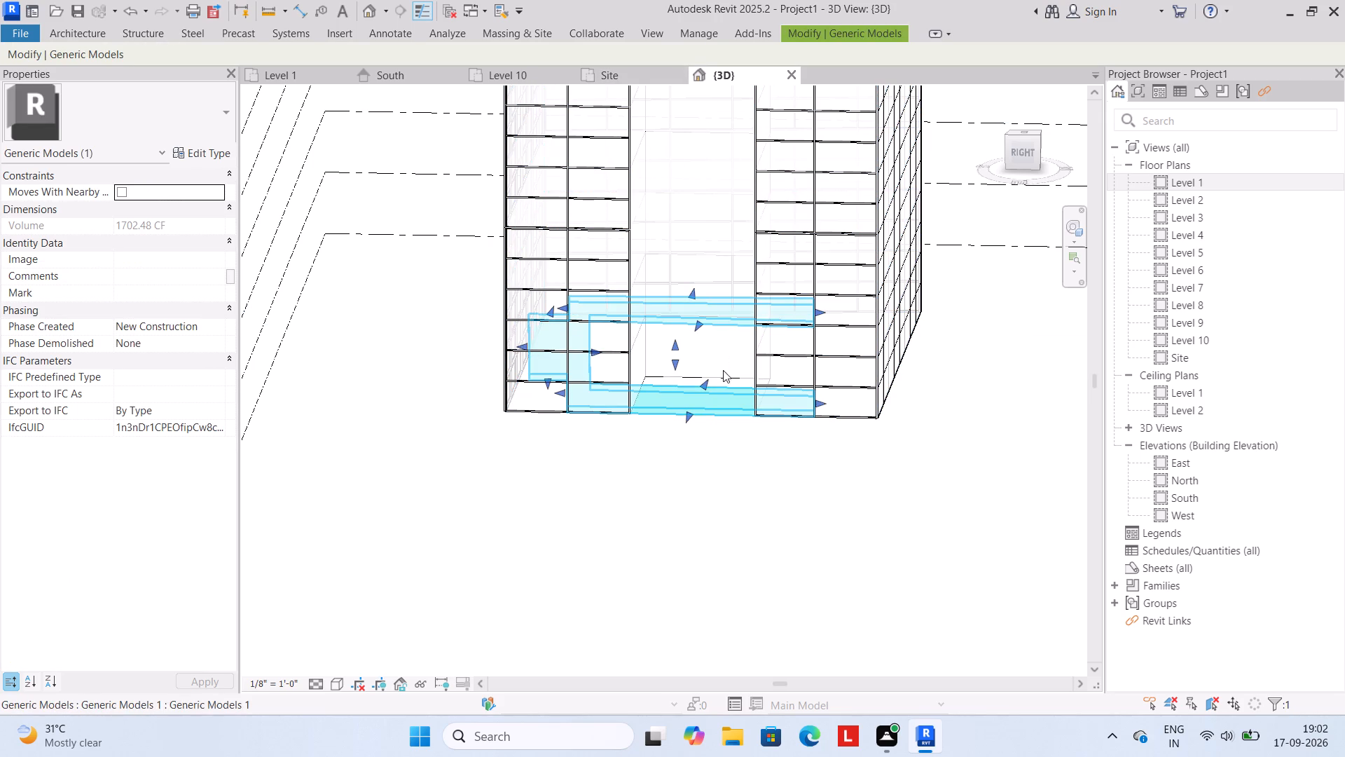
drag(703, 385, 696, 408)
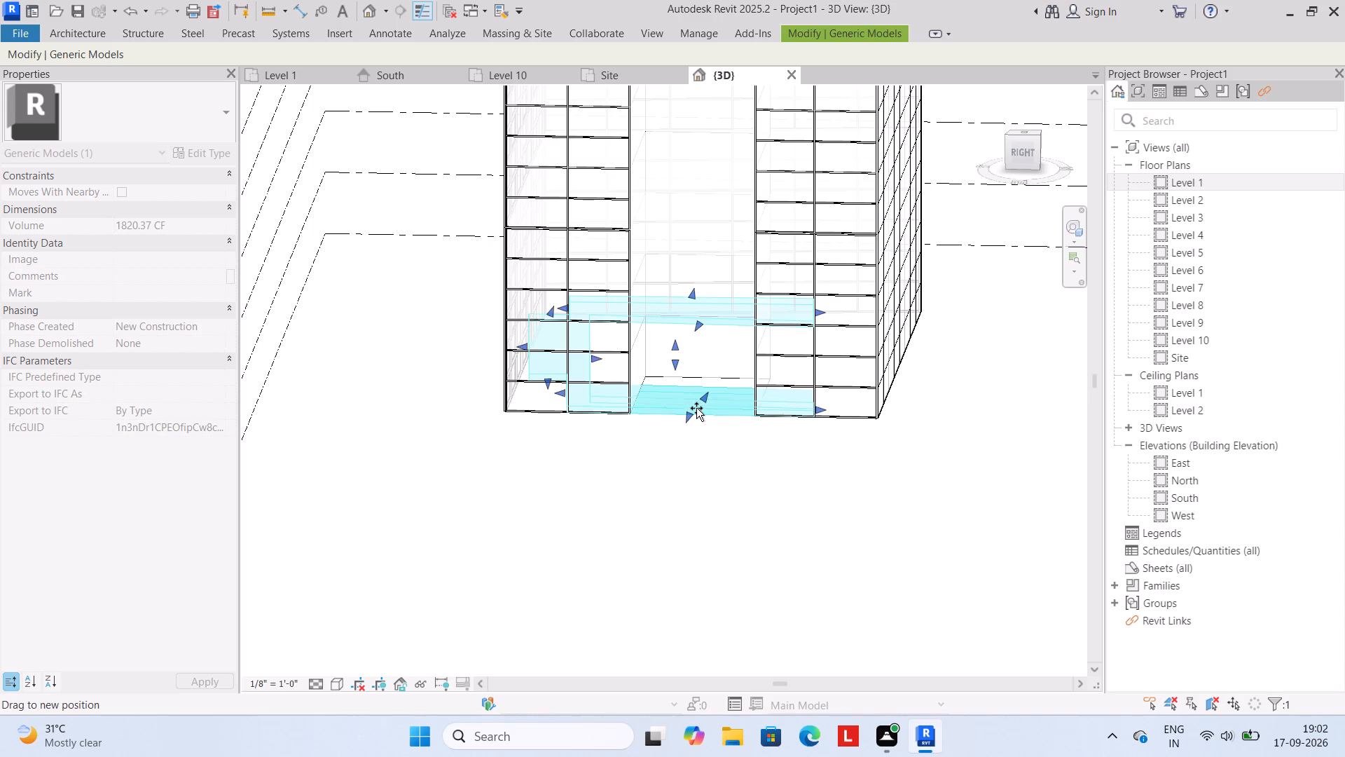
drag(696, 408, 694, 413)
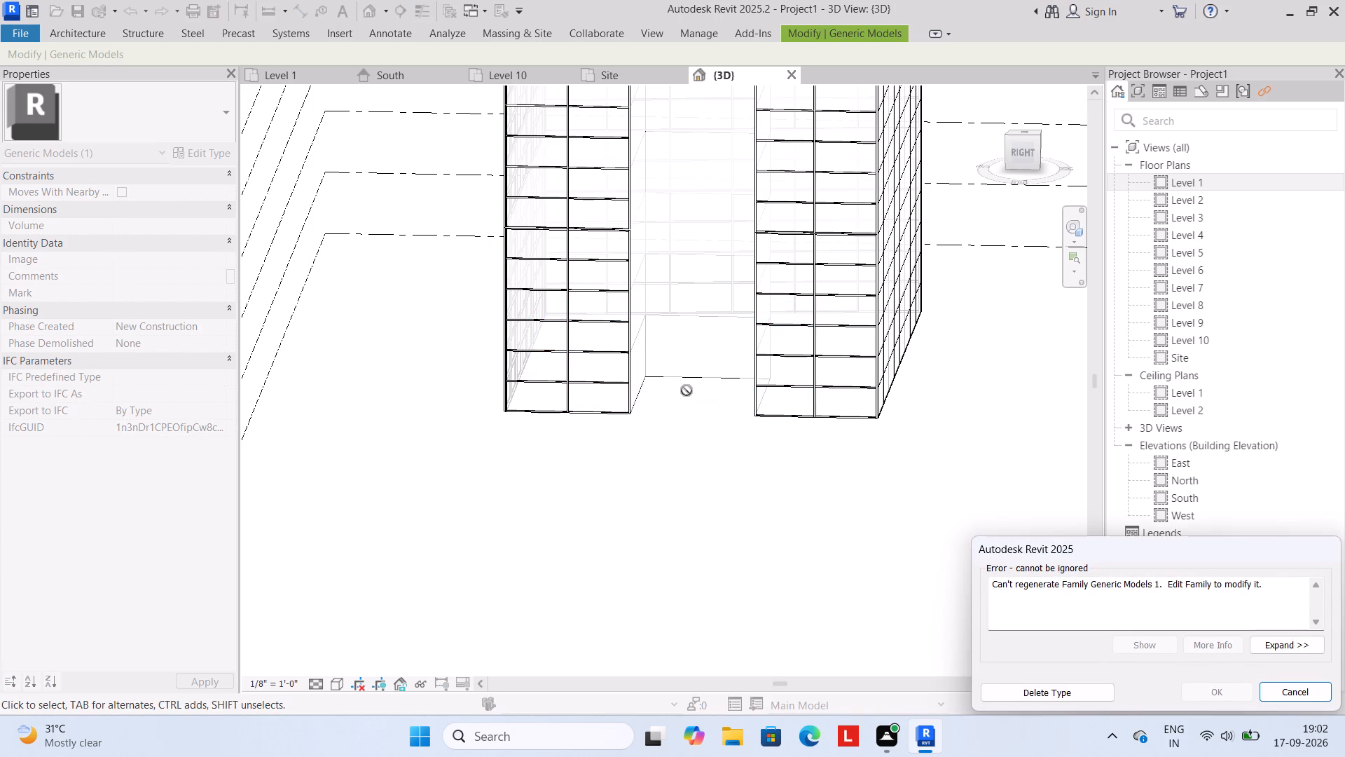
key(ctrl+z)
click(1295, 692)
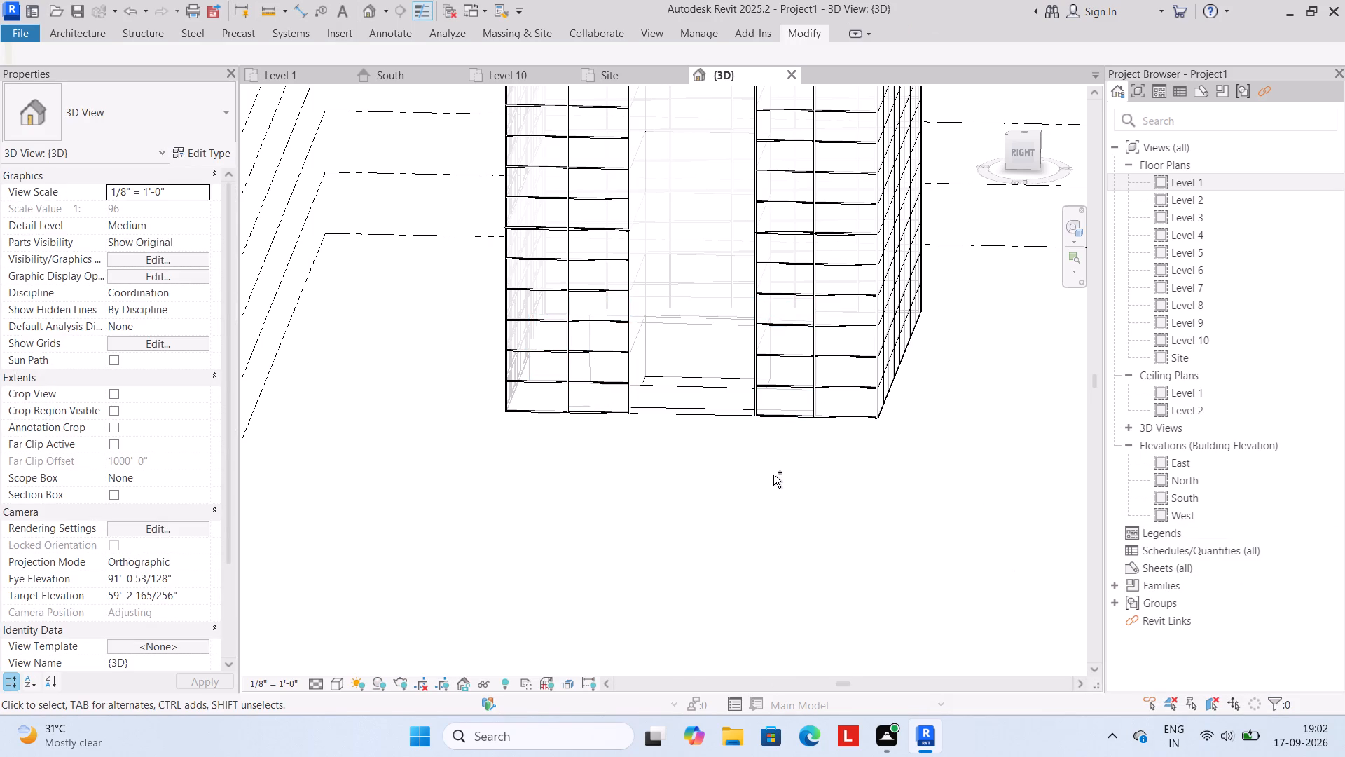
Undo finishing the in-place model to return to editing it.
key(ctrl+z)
Nudge the generic model extrusion slightly outward from the tower's front base.
scroll(650, 414, down, 2)
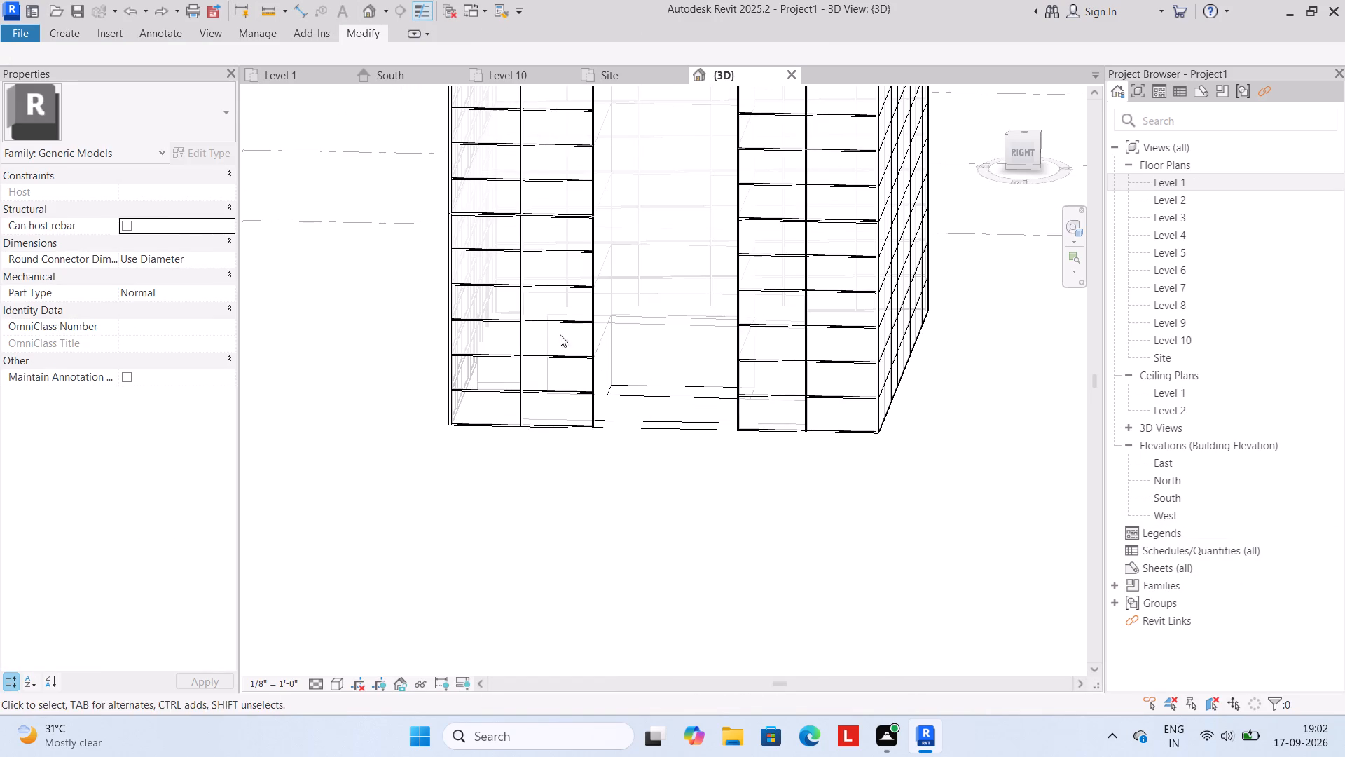
click(551, 342)
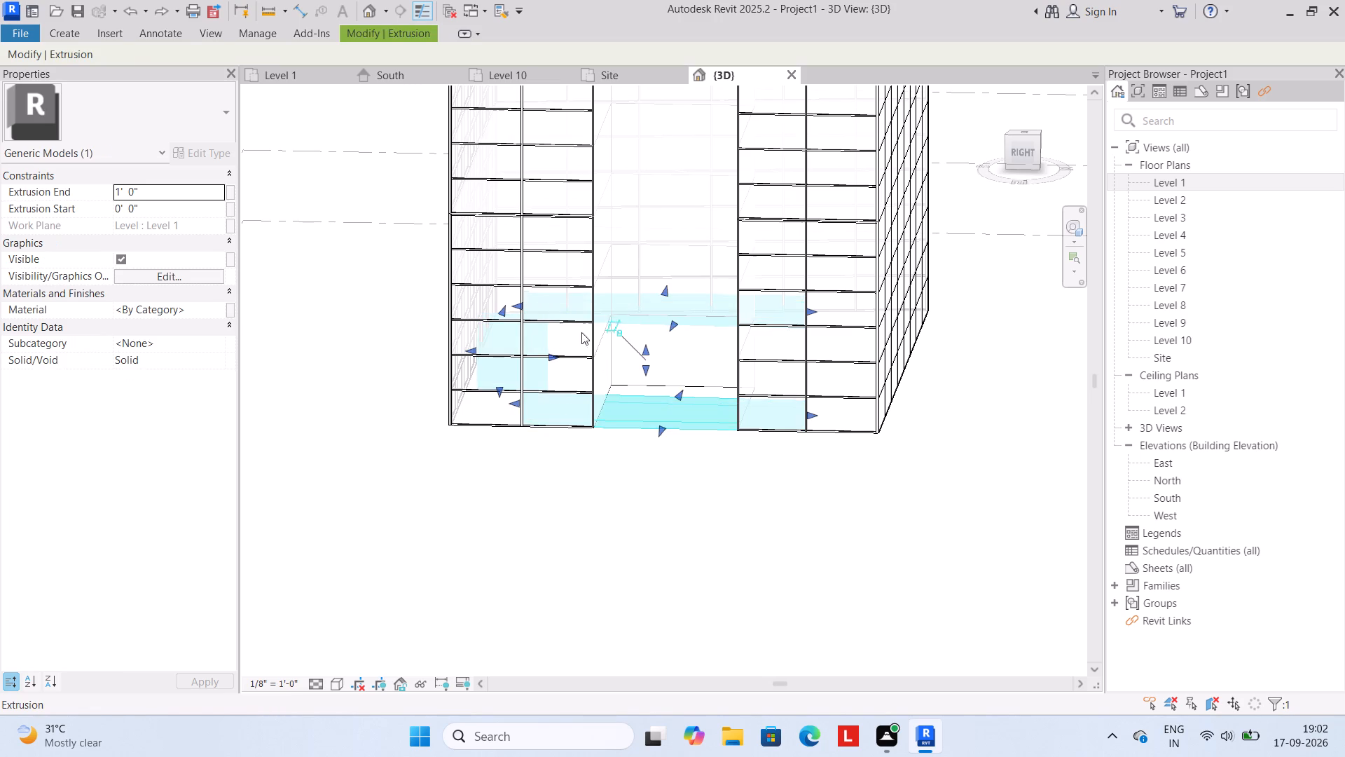
scroll(759, 318, down, 2)
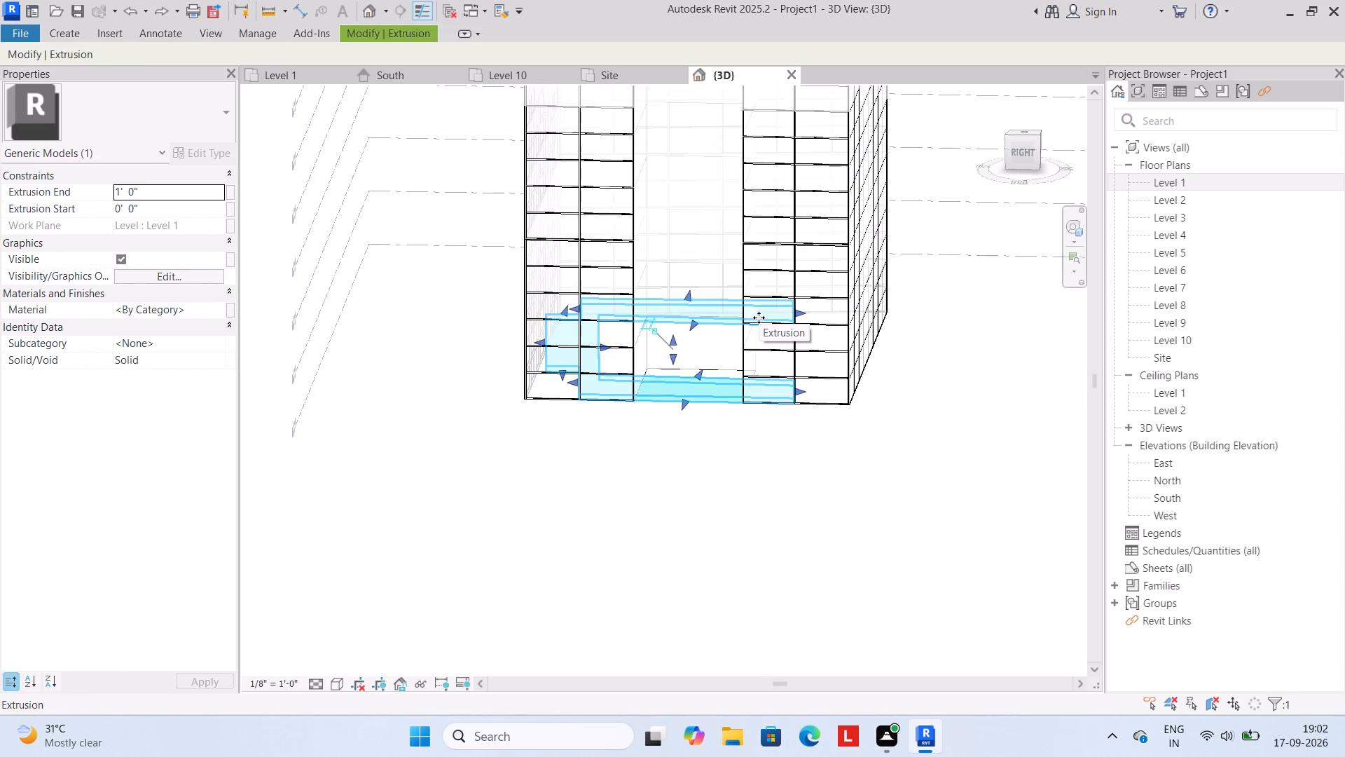
key(Down)
key(Down)
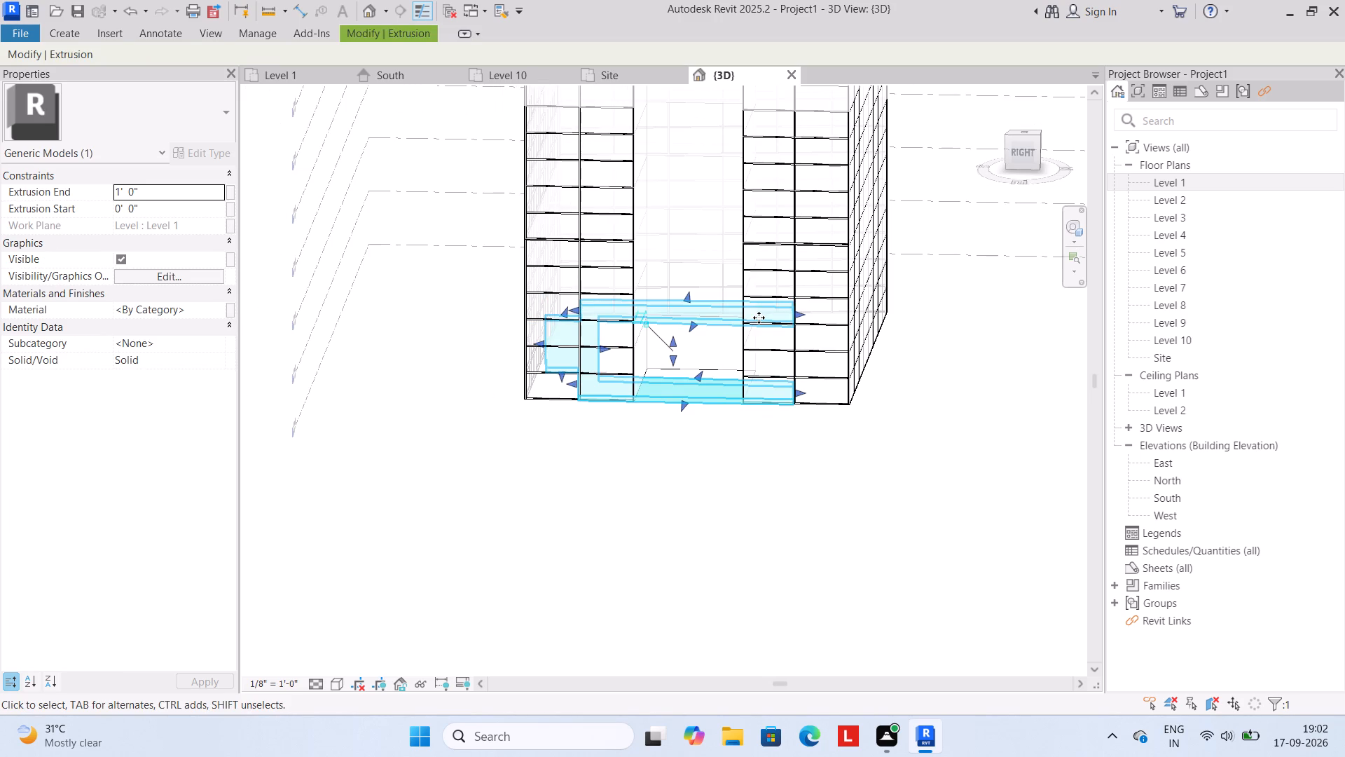
key(Down)
key(Down)
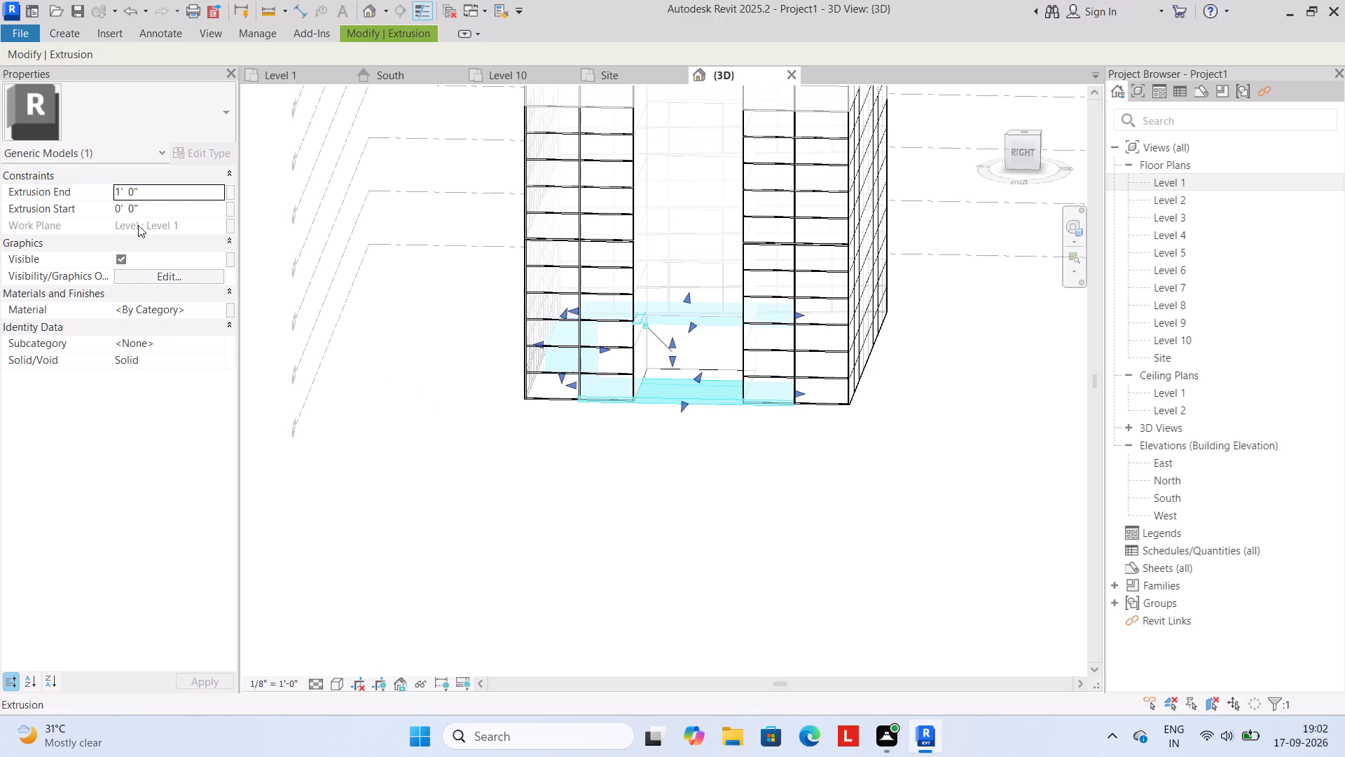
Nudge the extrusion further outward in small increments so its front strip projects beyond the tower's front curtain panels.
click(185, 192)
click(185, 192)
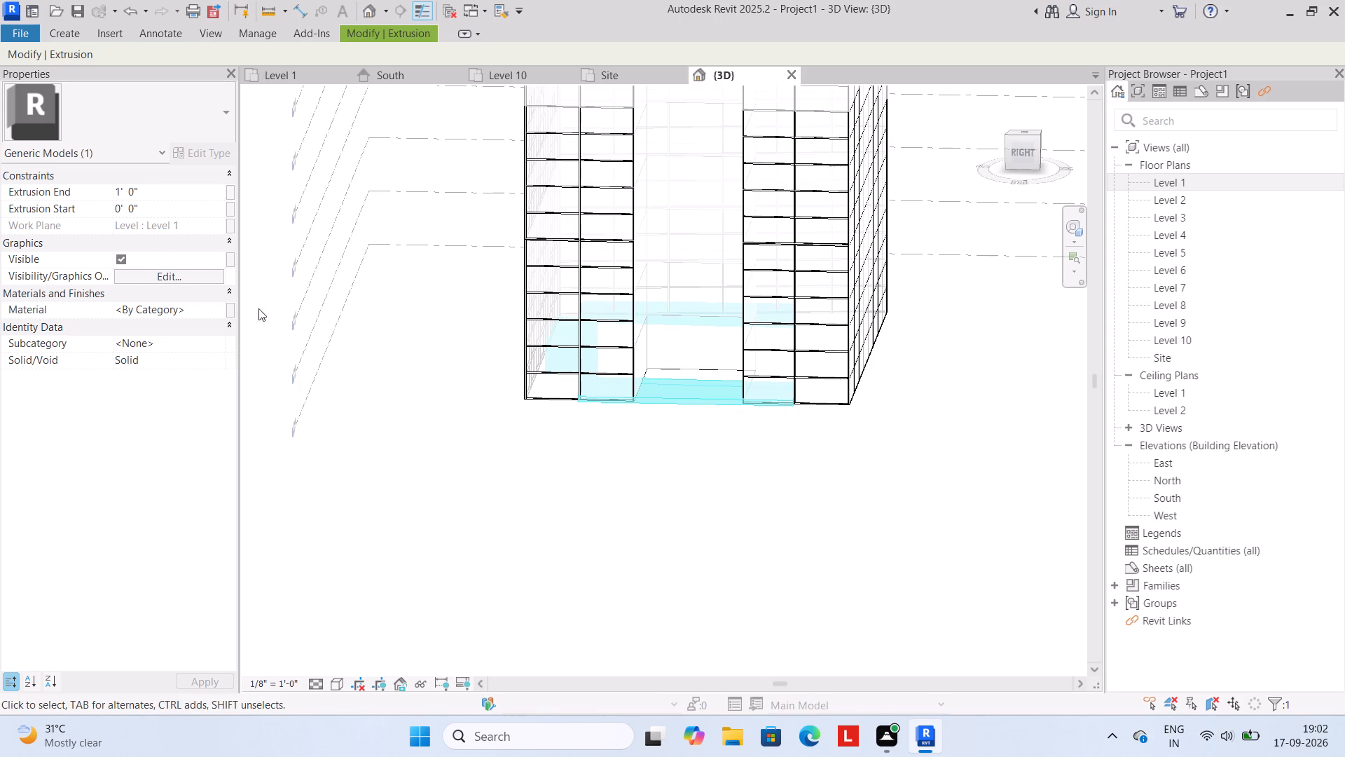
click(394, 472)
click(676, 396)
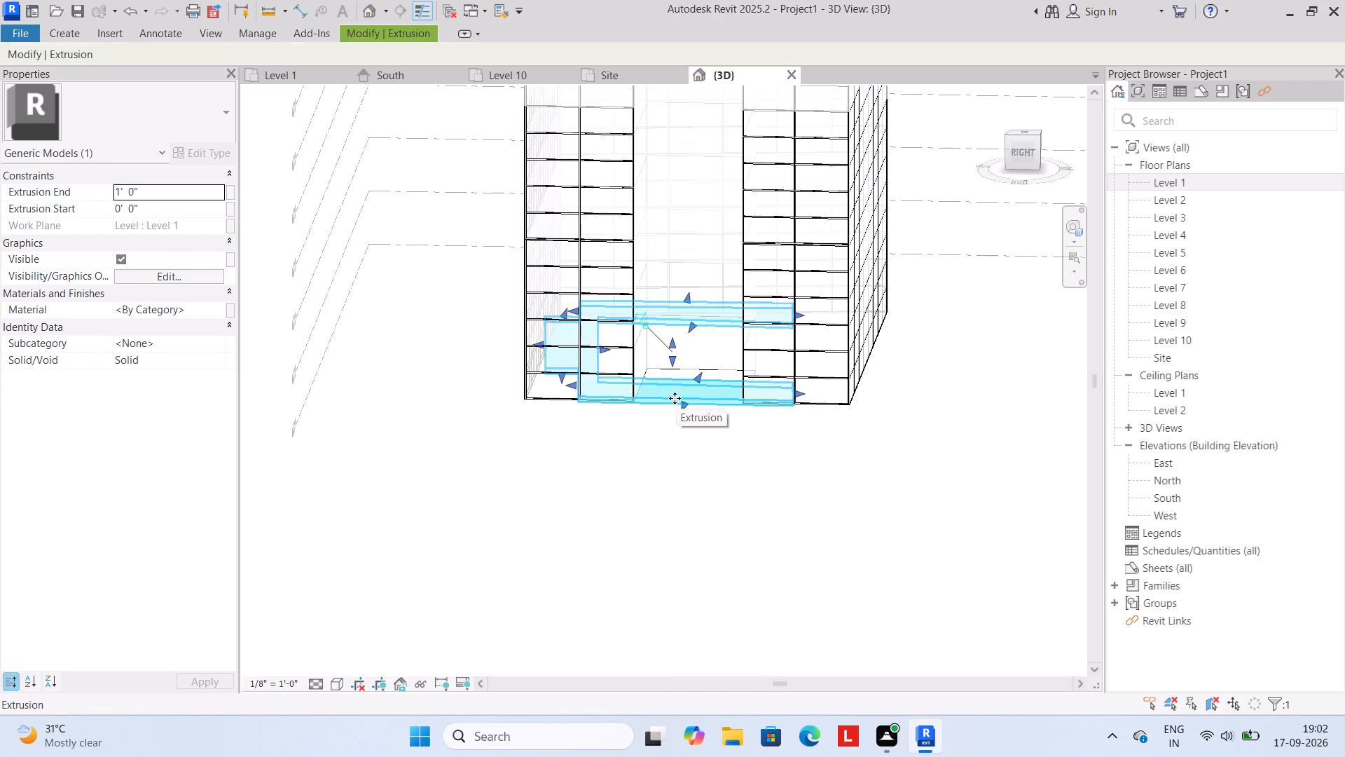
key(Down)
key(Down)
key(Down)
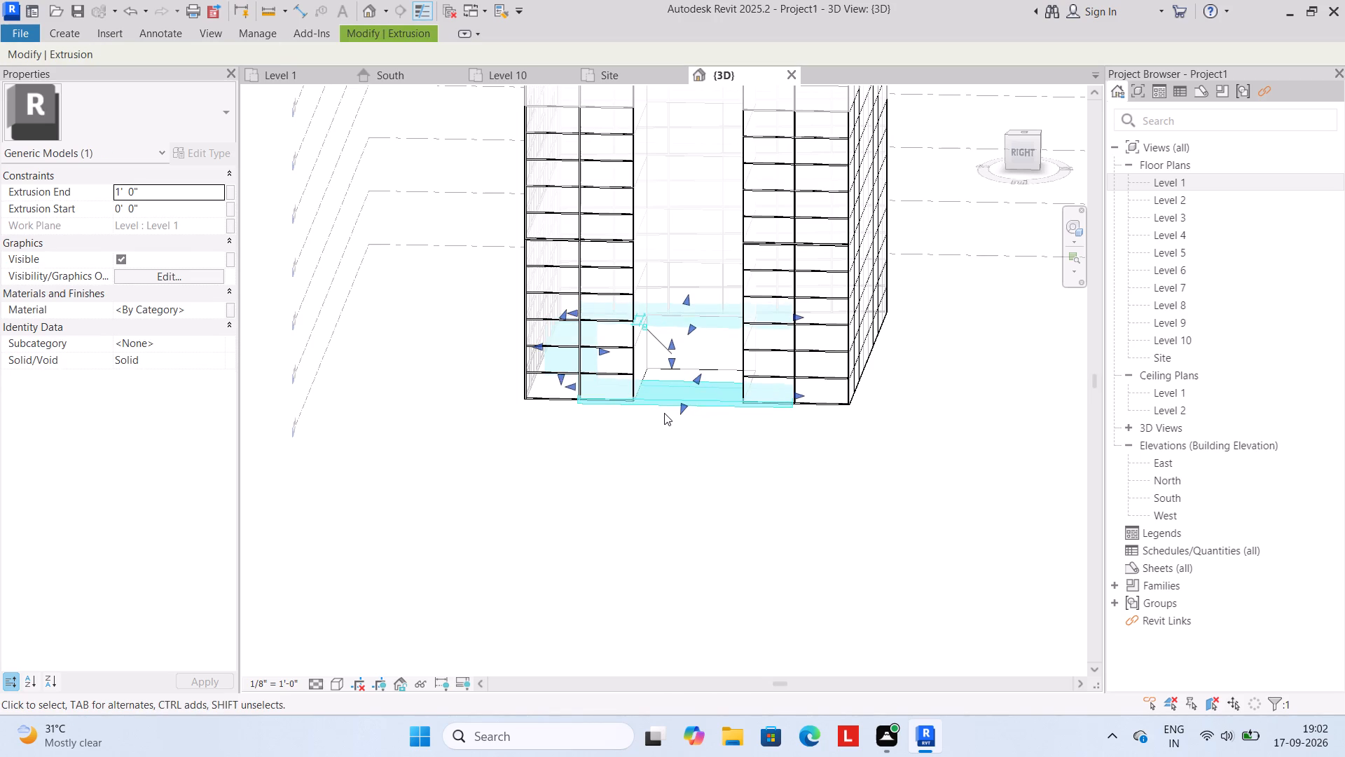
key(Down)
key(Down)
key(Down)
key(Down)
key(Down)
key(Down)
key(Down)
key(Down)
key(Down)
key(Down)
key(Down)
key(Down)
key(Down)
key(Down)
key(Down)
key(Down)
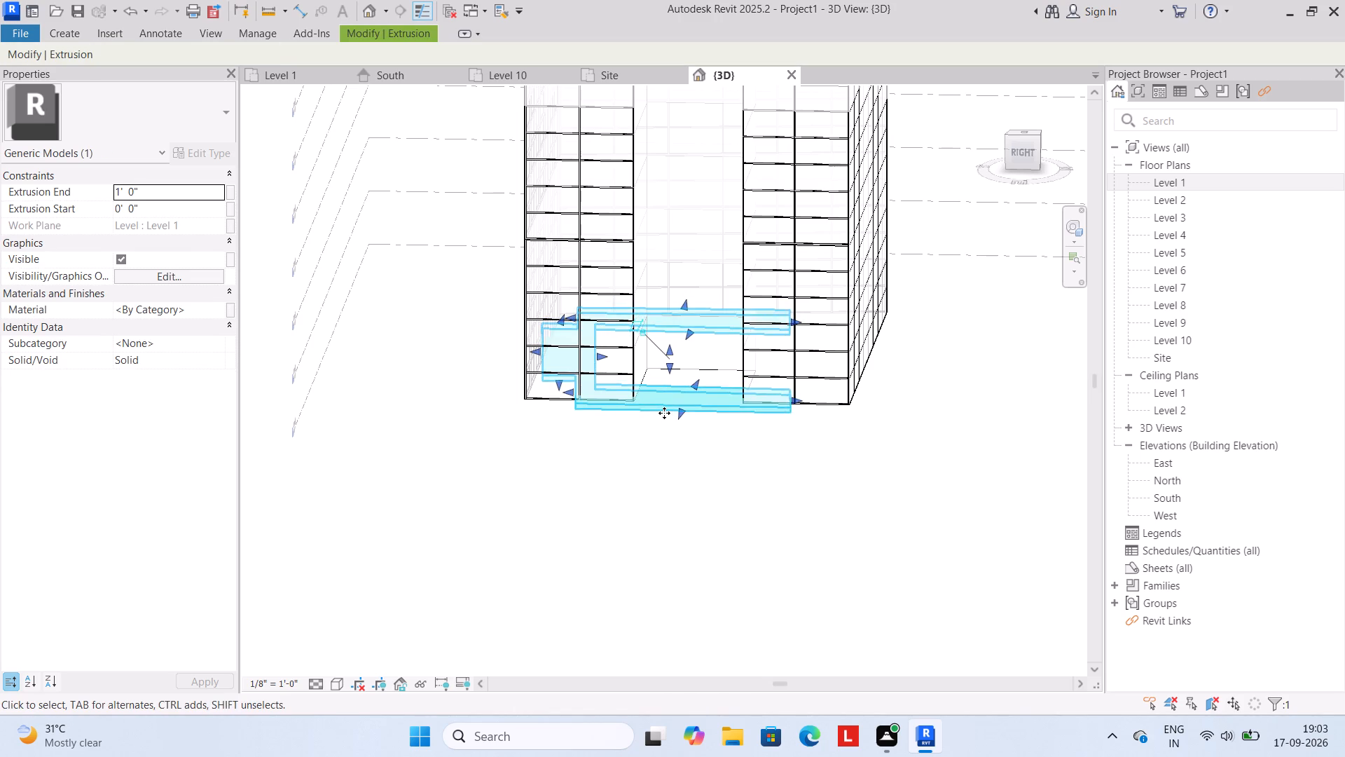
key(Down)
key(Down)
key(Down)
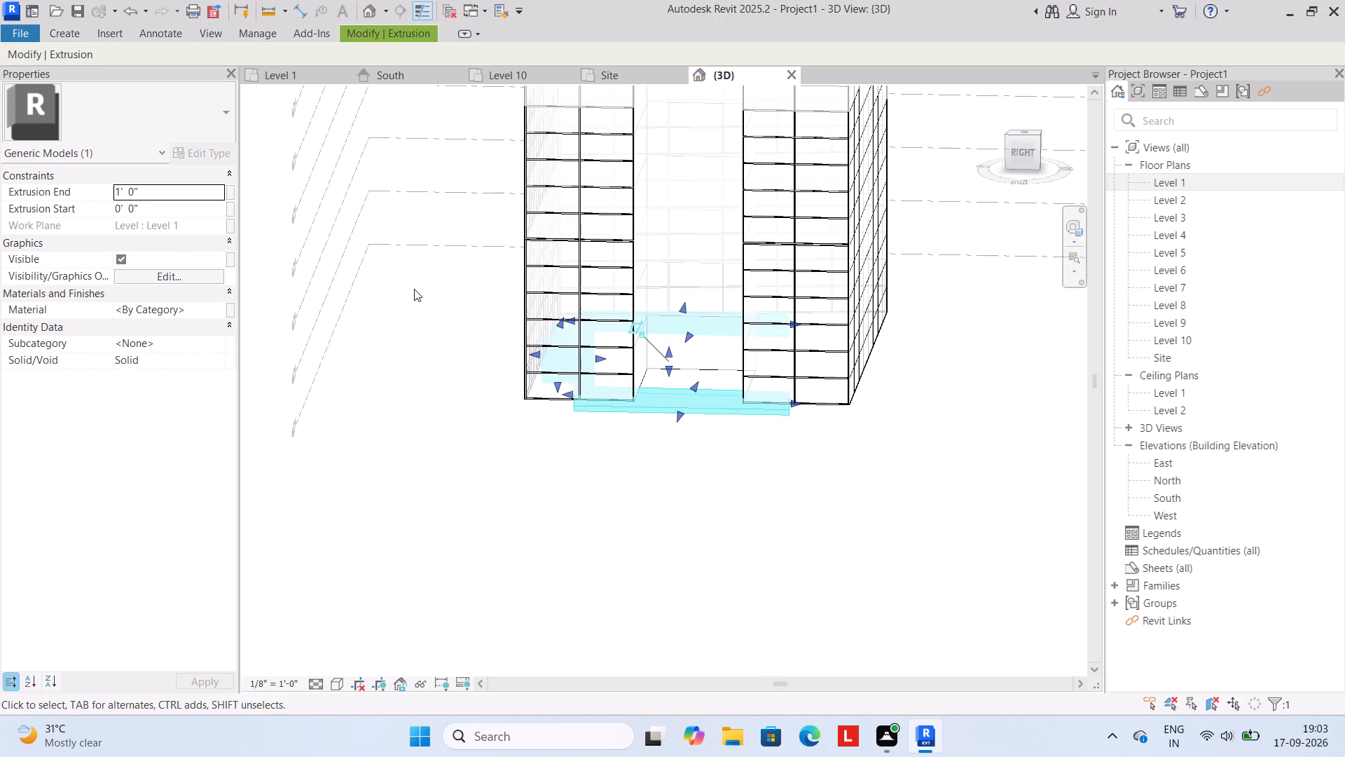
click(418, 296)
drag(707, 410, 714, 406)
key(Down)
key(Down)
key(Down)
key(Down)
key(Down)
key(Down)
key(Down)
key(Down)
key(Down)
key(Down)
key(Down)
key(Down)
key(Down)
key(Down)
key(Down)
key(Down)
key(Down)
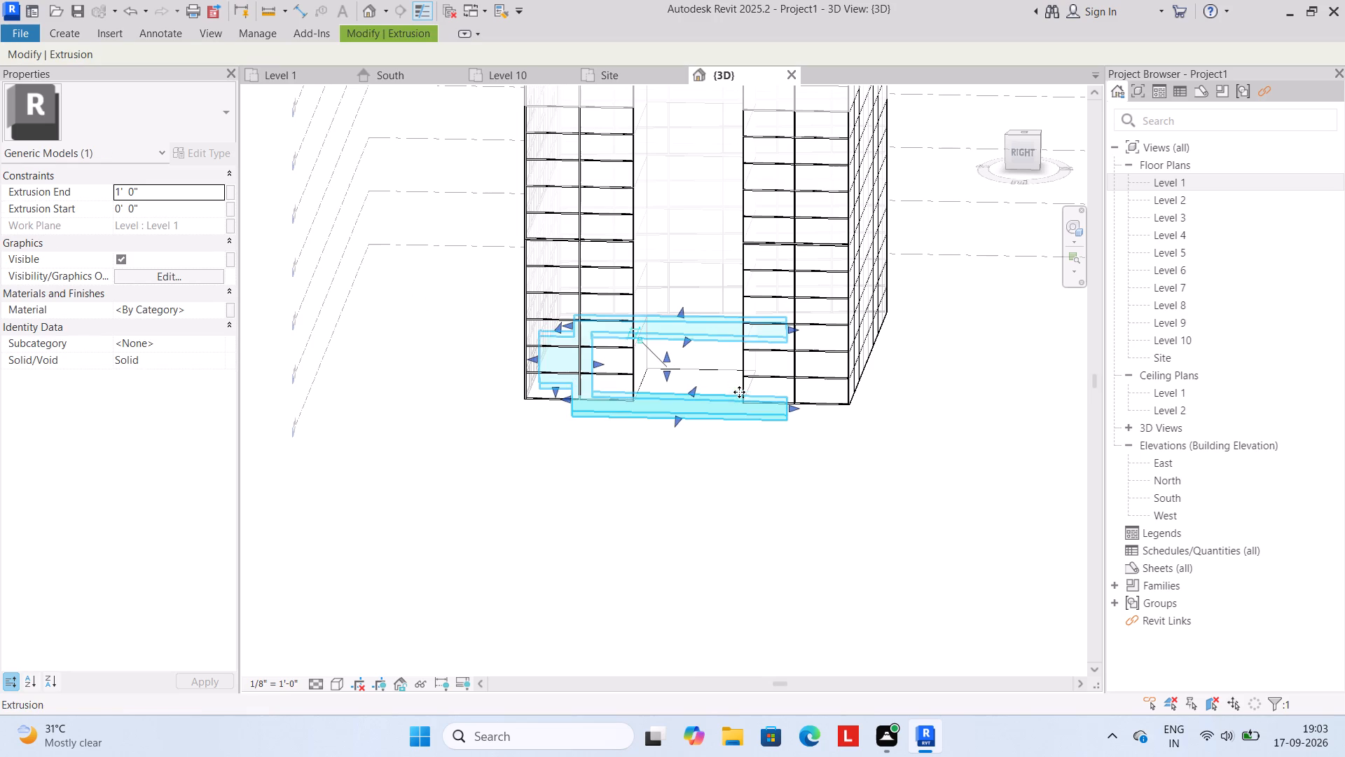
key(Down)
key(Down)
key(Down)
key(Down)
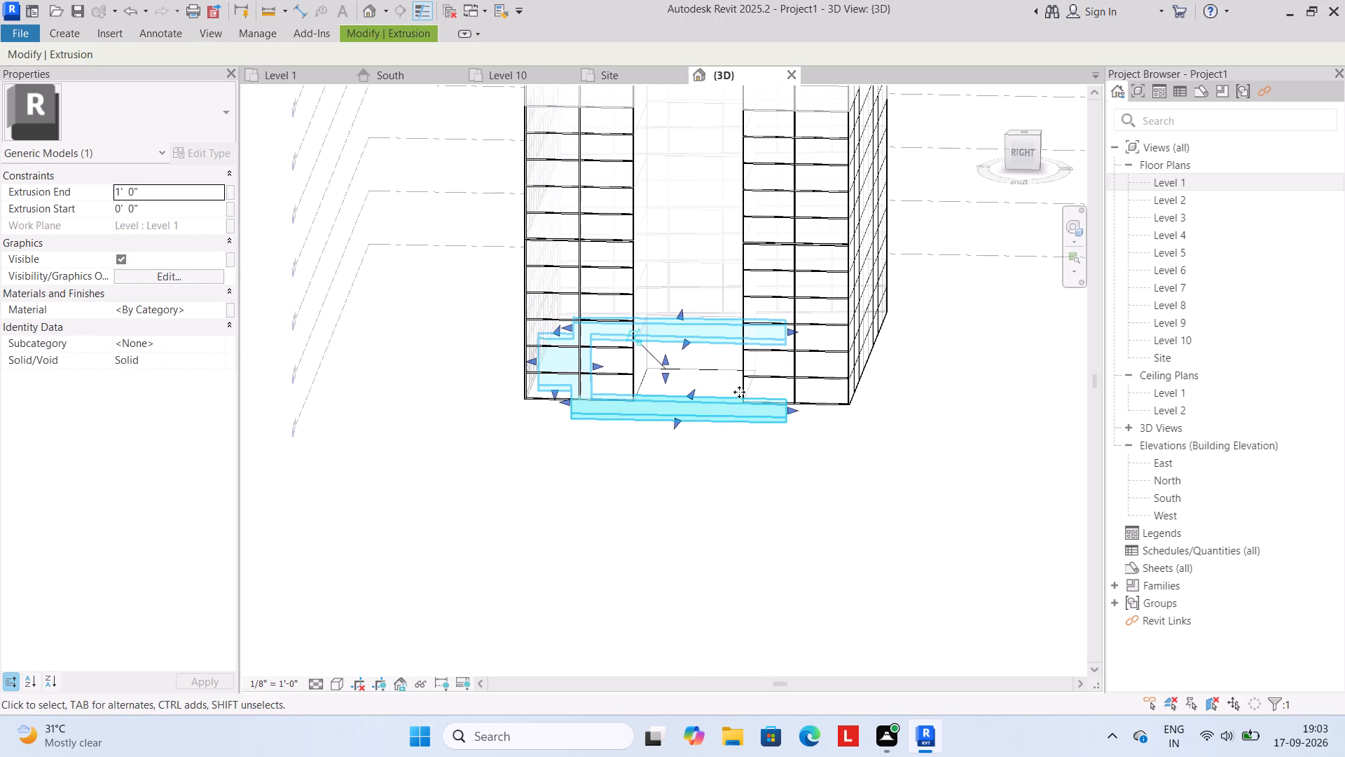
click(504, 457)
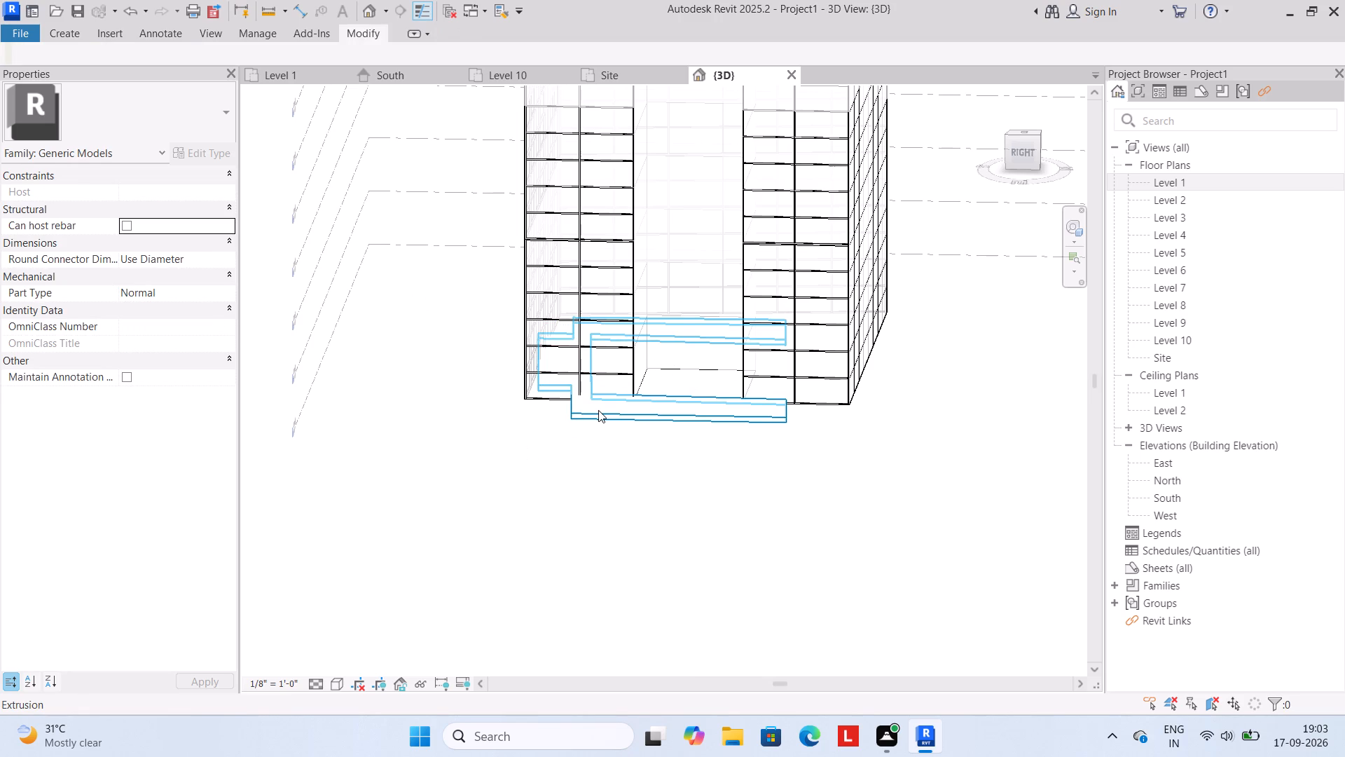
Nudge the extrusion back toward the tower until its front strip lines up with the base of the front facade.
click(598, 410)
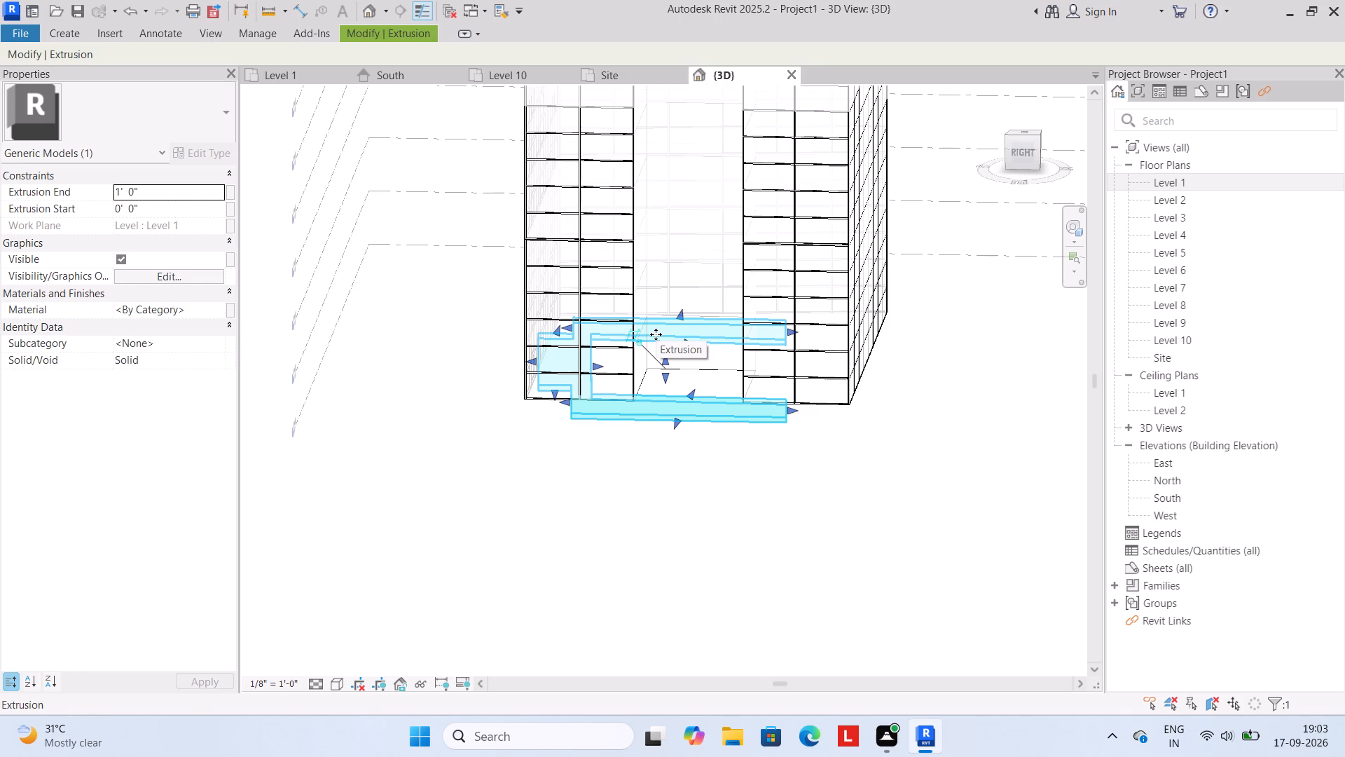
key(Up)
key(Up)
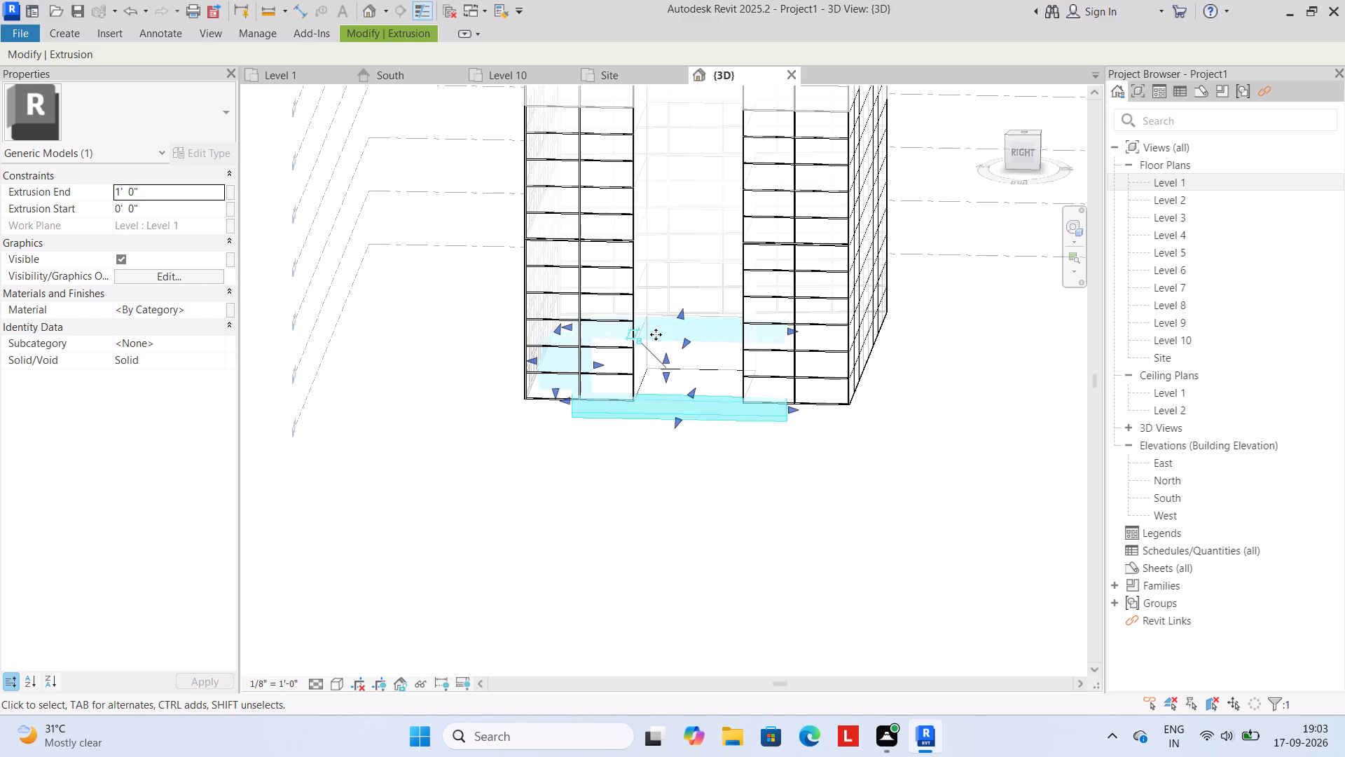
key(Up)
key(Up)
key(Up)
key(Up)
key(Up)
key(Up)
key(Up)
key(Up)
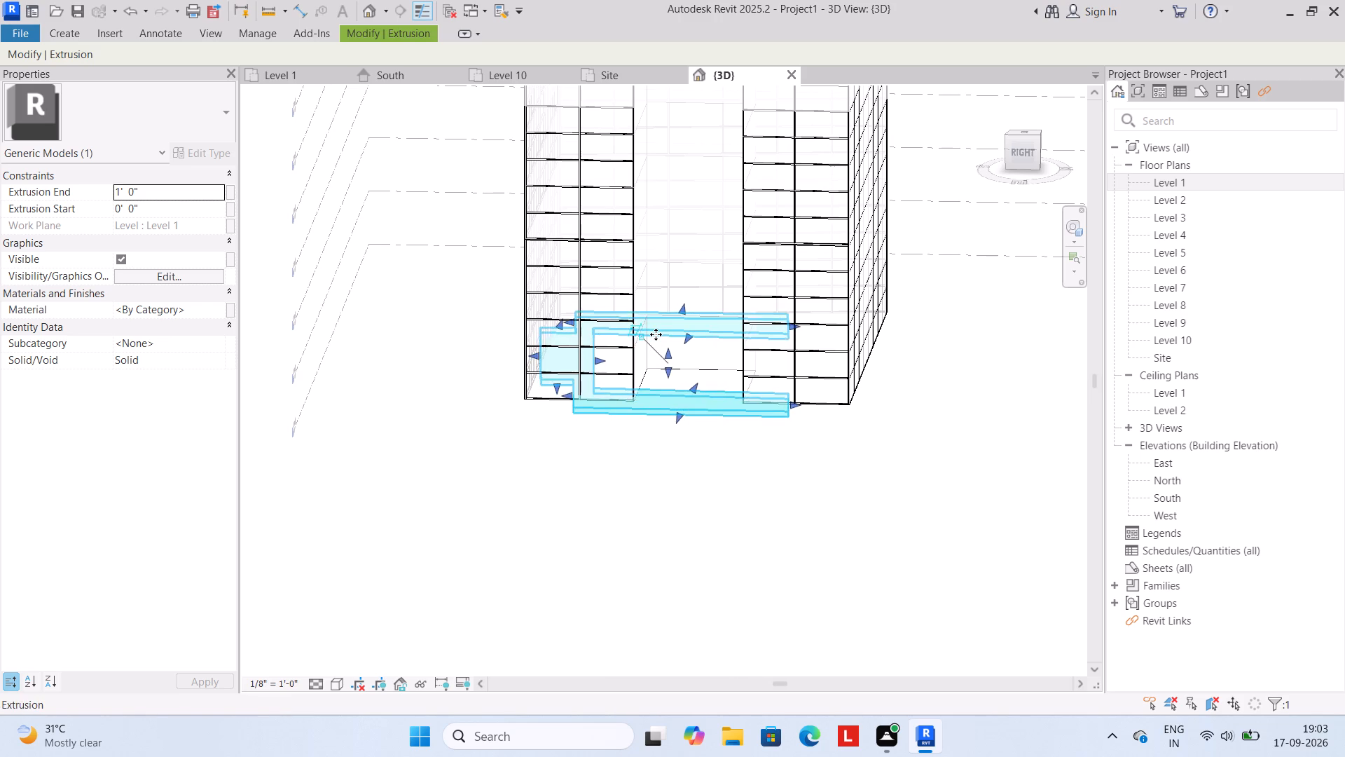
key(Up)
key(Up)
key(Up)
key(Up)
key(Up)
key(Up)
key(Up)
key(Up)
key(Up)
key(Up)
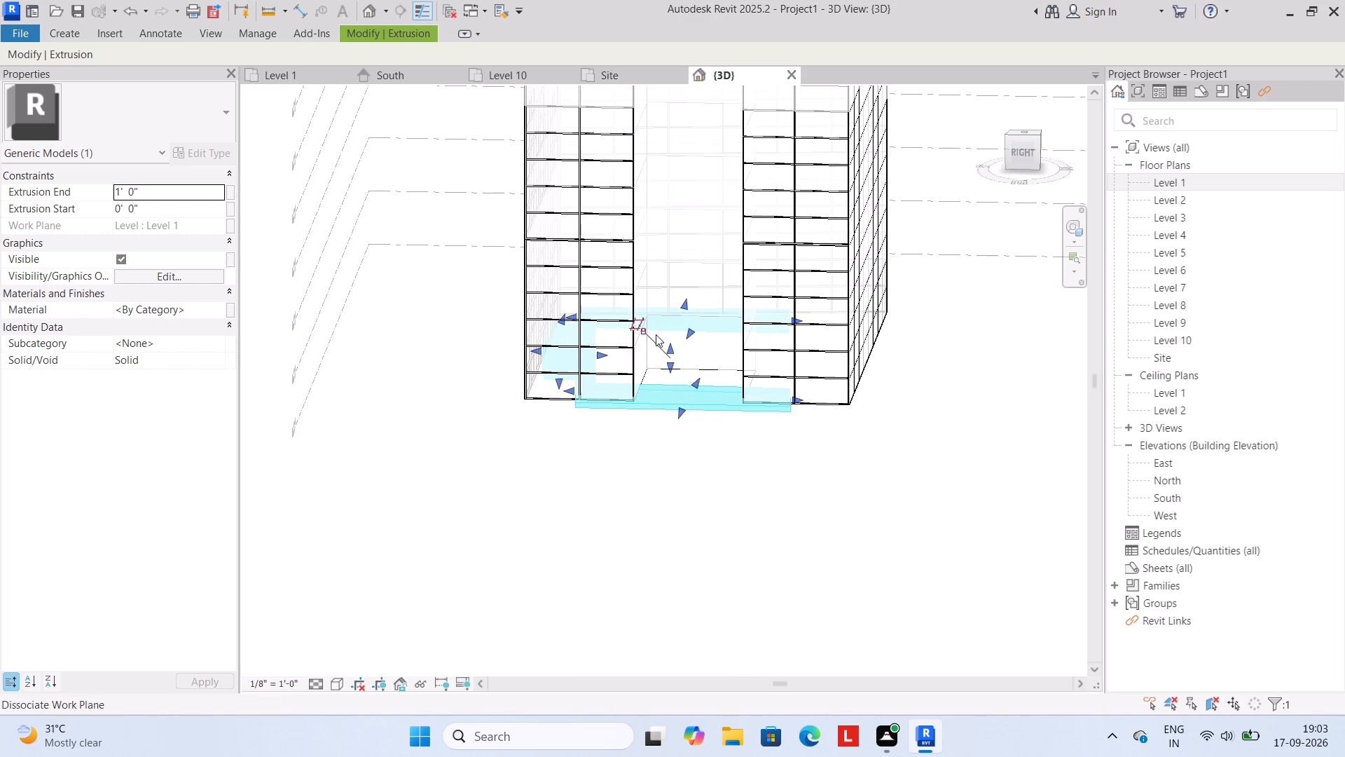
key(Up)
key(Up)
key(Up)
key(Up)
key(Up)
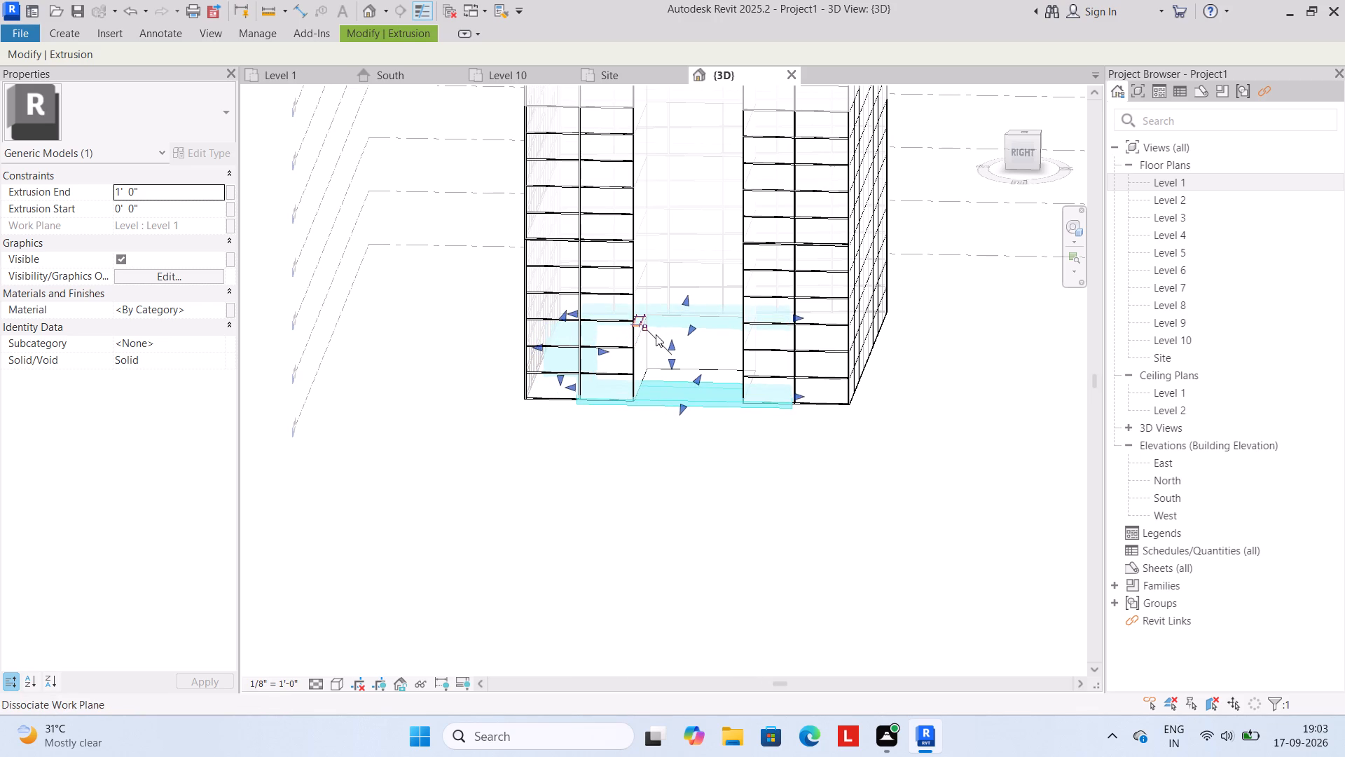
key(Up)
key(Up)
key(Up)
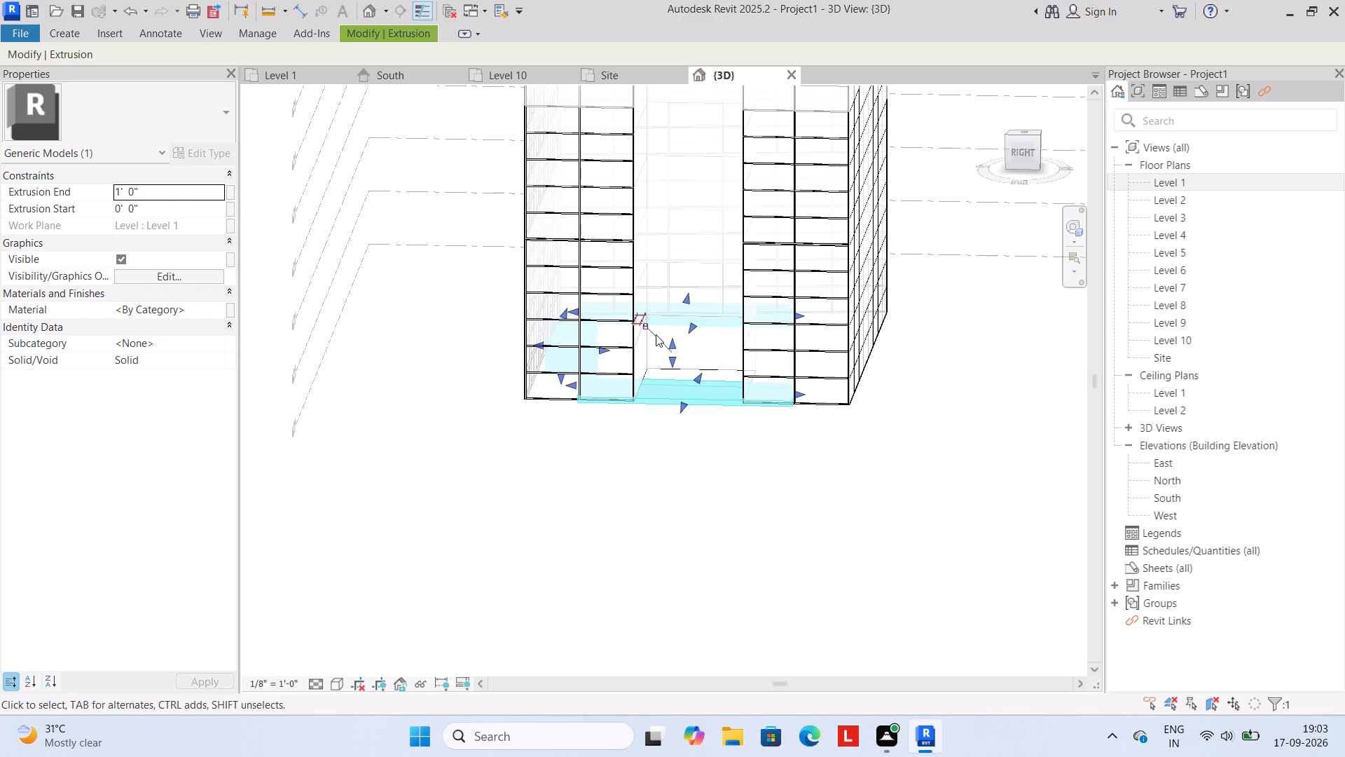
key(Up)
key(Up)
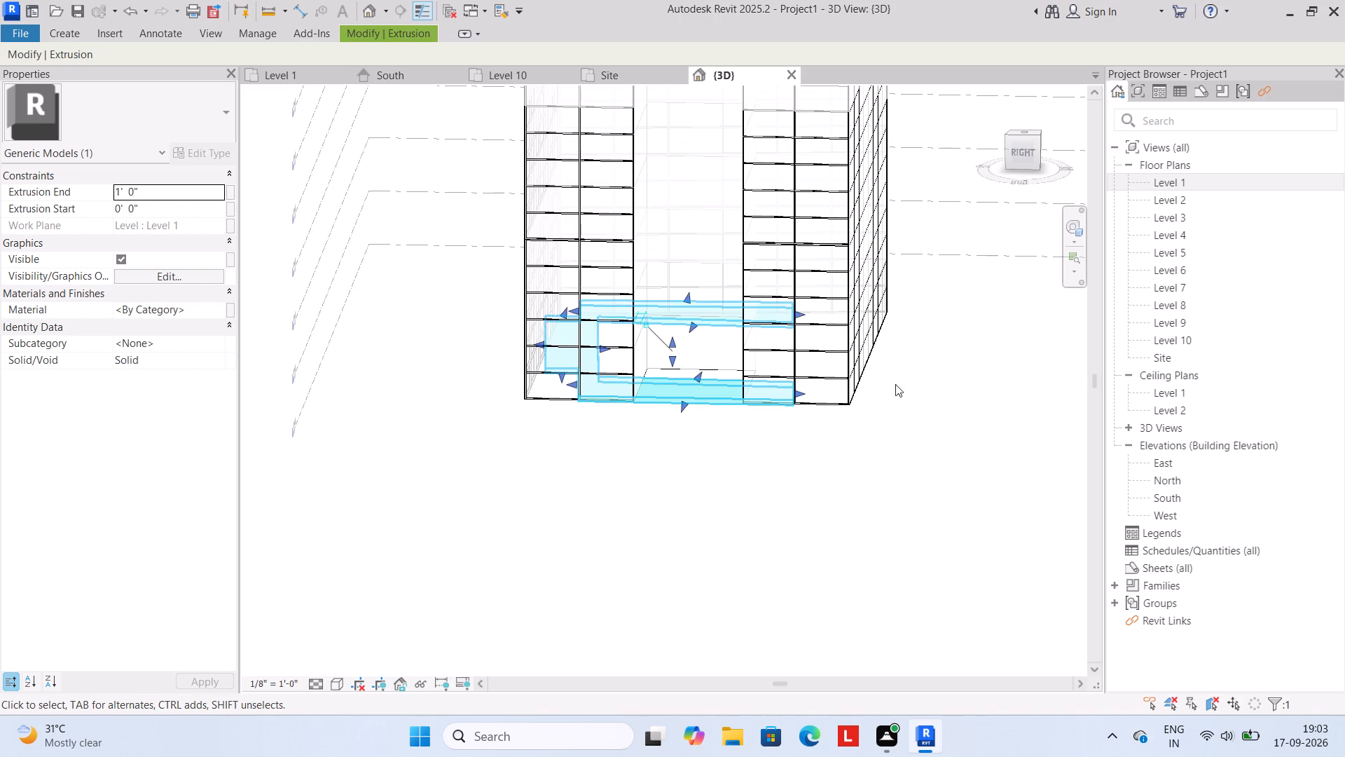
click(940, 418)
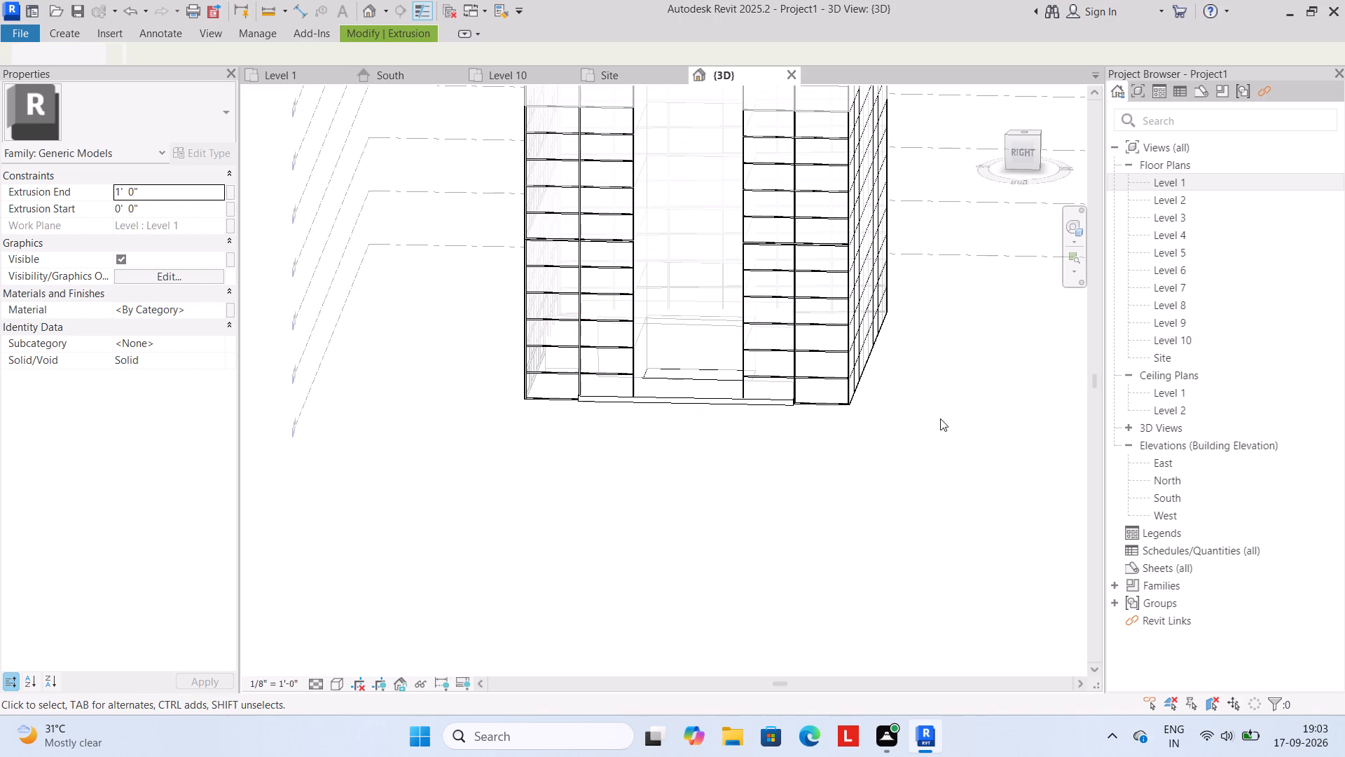
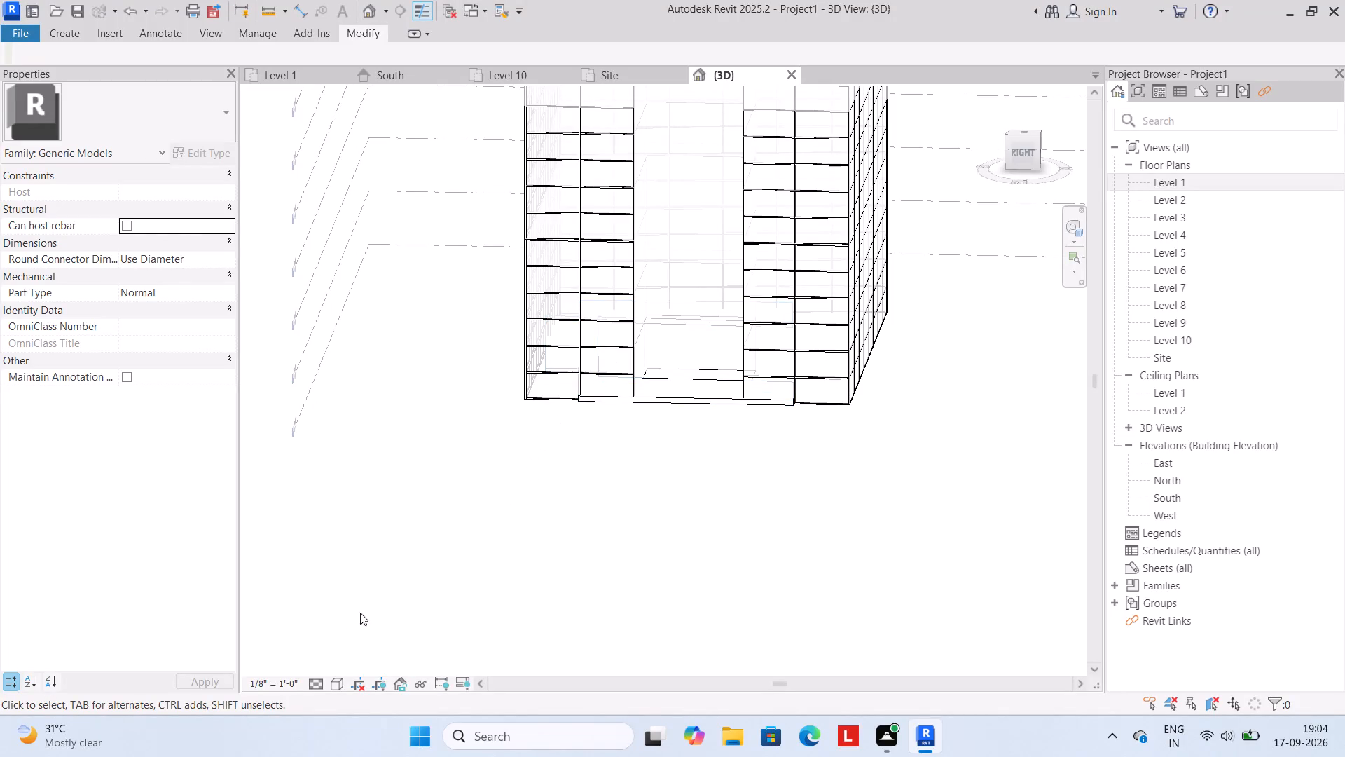
Set the 3D view's visual style to Shaded.
click(336, 683)
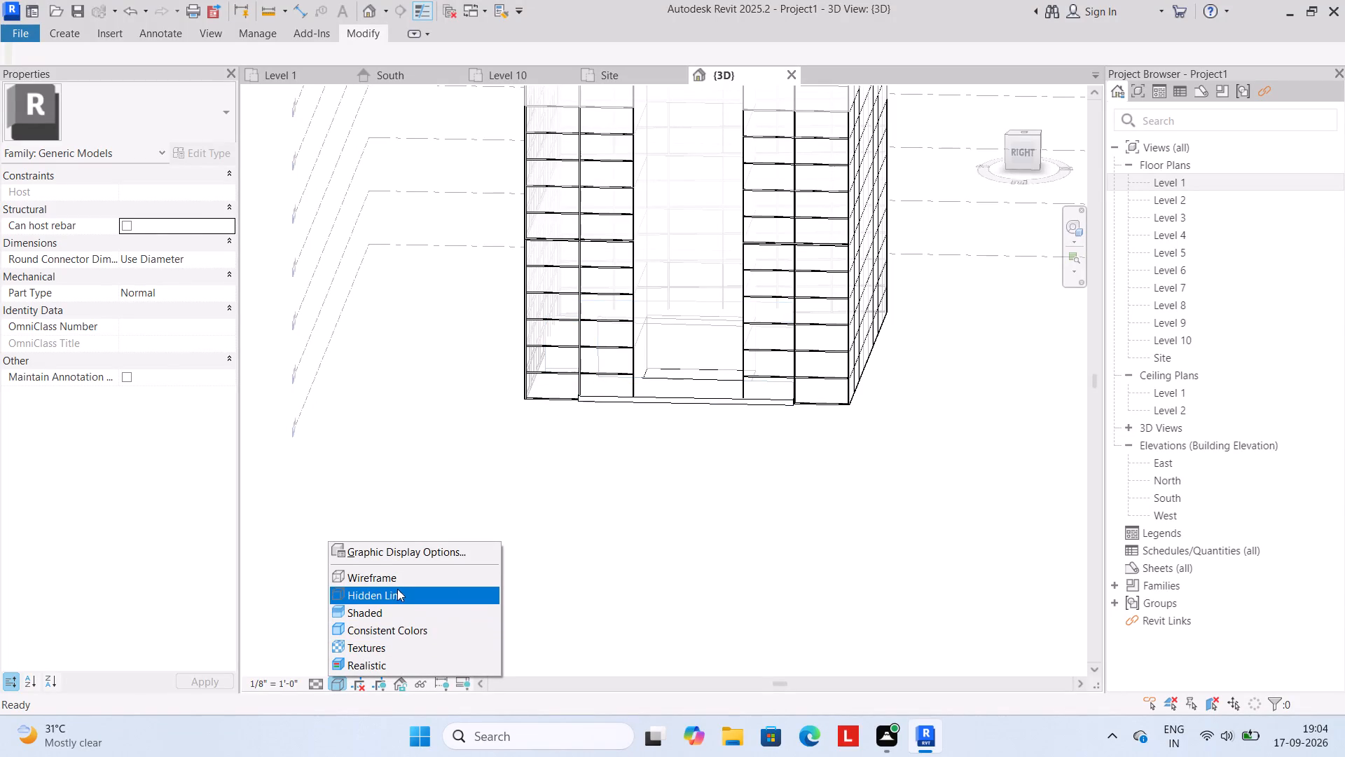
click(420, 611)
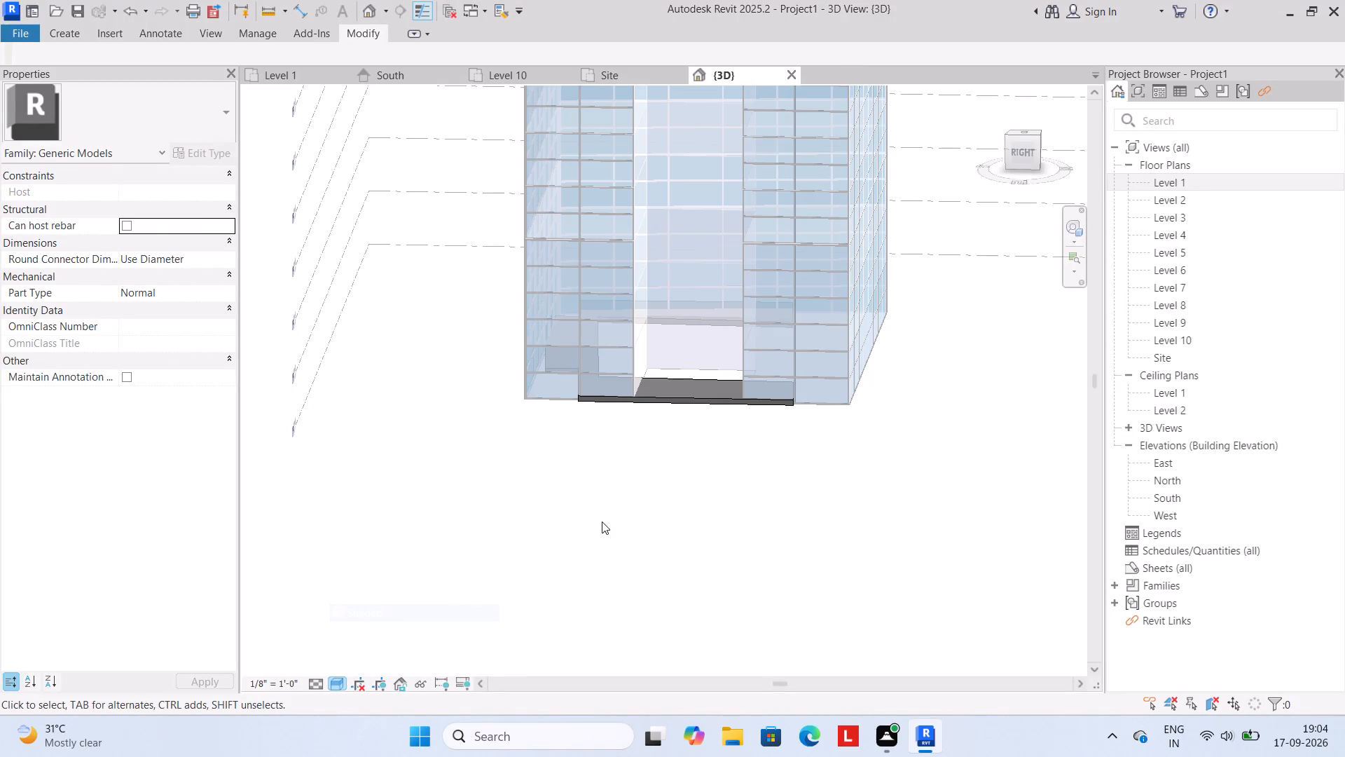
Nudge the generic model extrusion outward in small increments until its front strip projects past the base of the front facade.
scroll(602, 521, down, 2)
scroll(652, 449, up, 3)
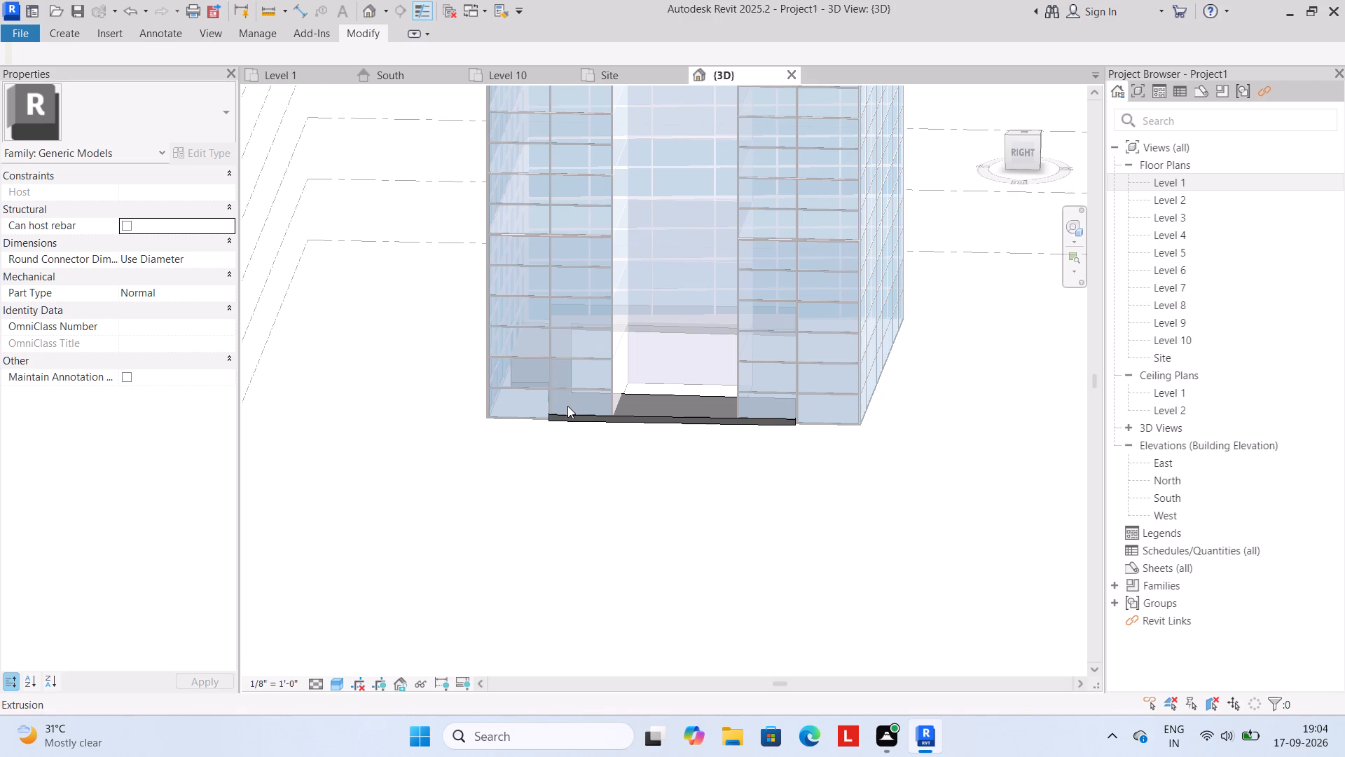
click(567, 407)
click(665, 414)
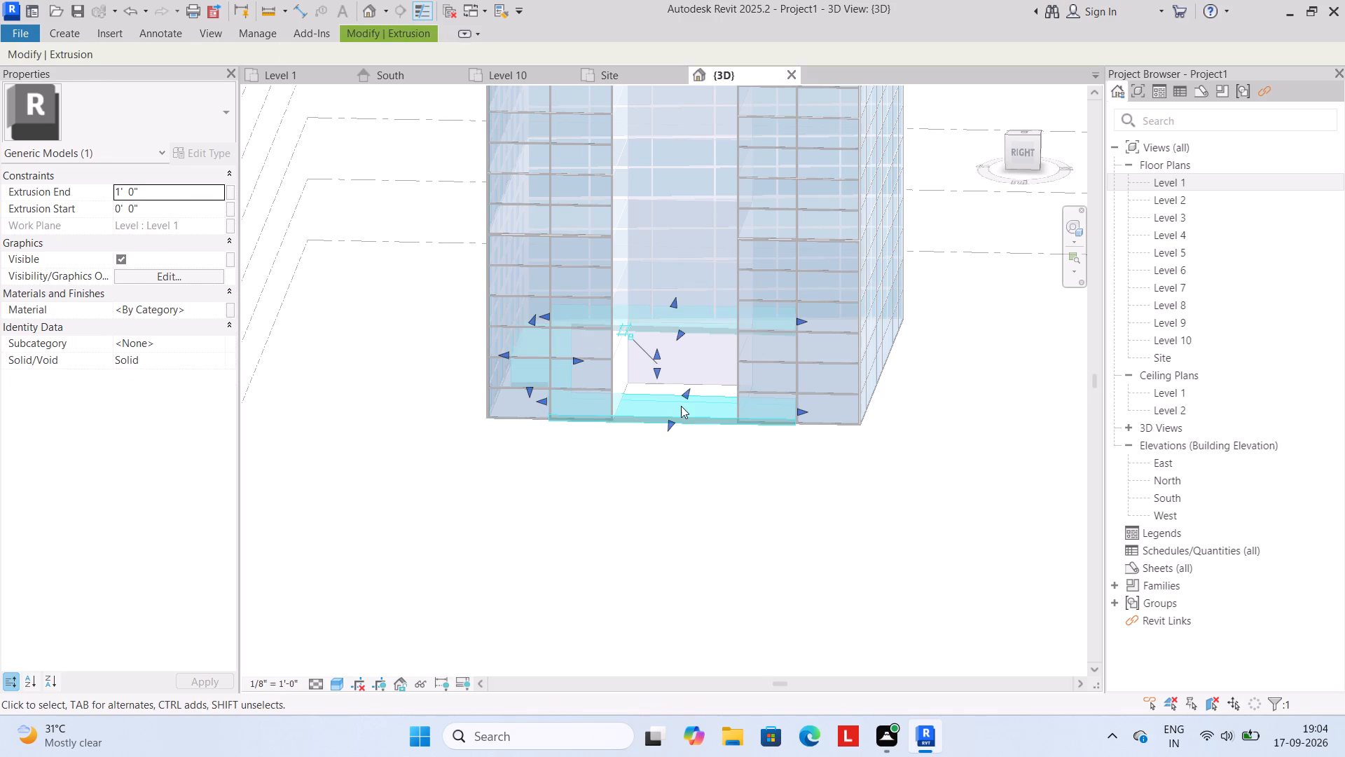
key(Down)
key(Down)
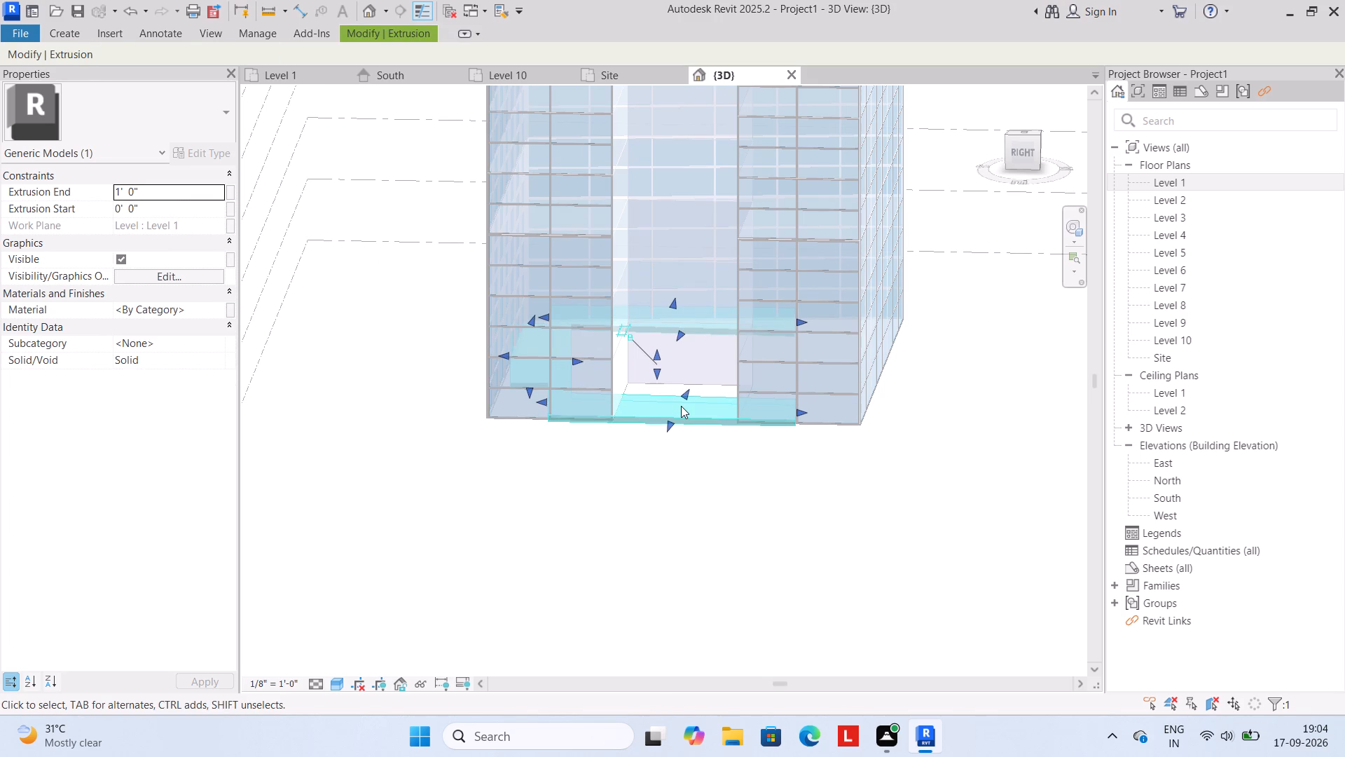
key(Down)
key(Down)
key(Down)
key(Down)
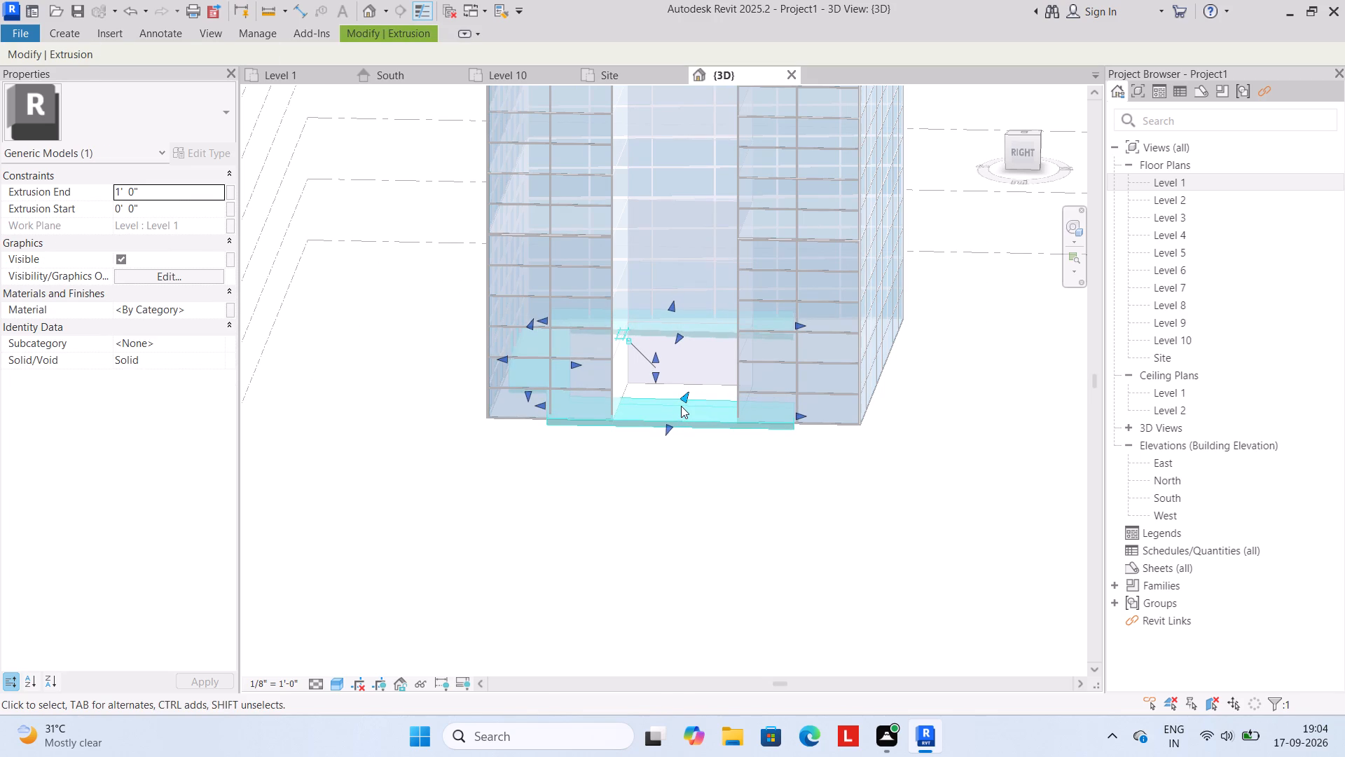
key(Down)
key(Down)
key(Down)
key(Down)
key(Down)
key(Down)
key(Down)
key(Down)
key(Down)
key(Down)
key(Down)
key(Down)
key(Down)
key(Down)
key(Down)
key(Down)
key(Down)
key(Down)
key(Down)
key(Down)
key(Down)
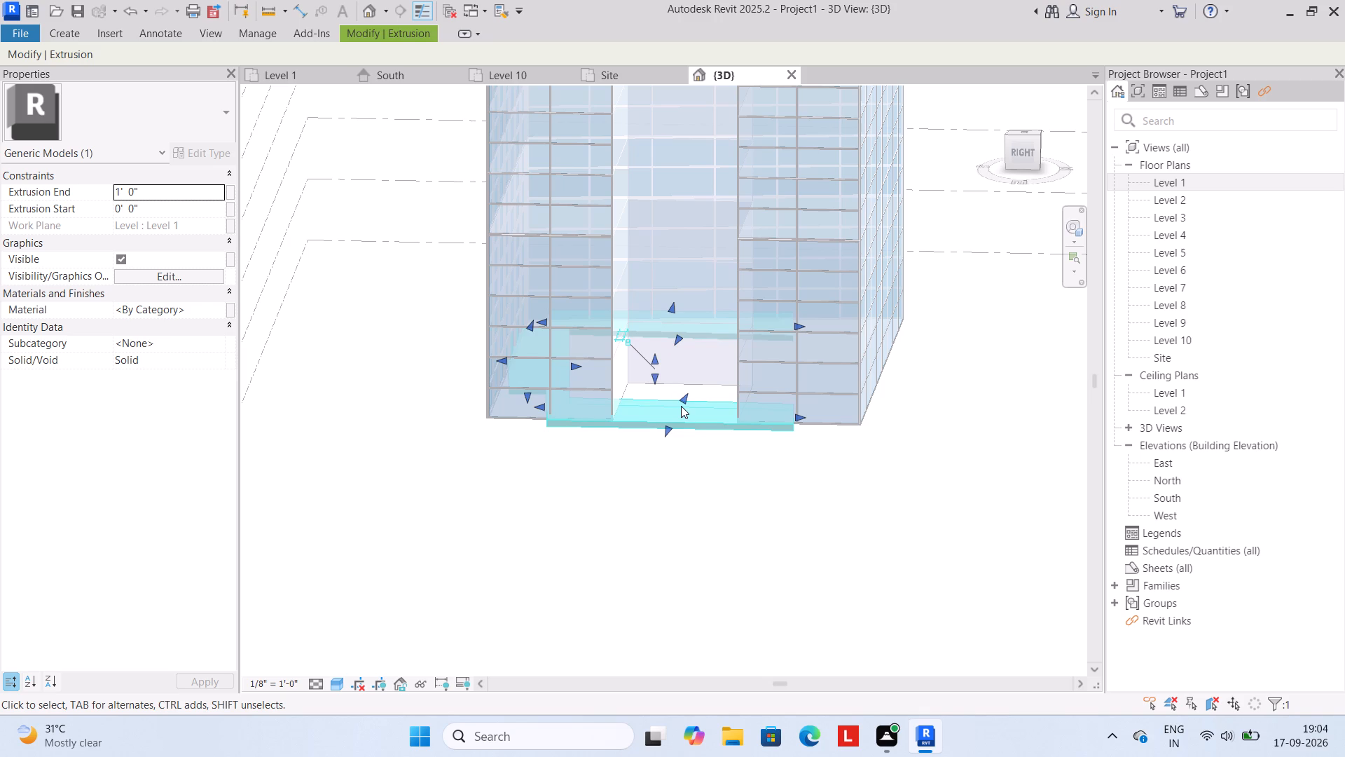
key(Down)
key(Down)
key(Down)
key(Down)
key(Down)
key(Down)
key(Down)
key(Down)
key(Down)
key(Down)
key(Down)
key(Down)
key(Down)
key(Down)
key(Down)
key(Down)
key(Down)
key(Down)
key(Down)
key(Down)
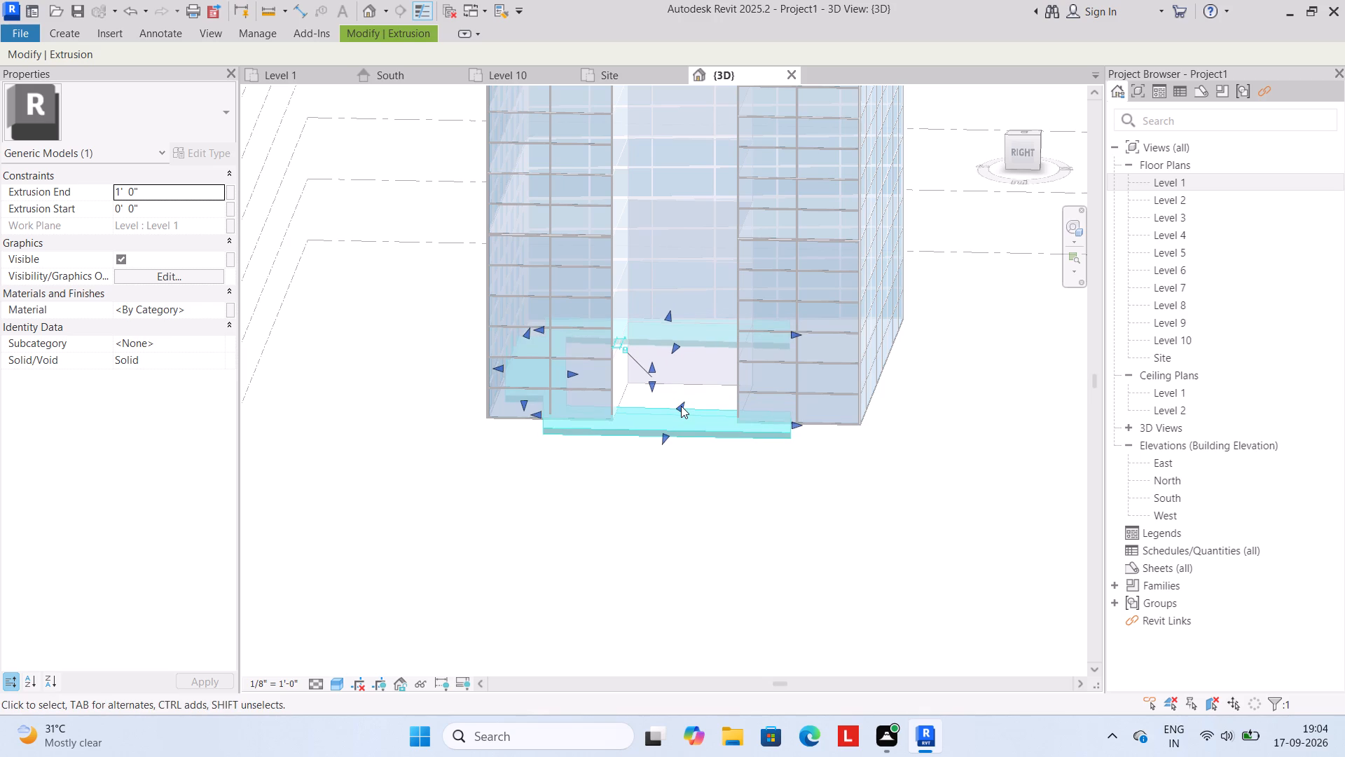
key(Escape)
Delete the horizontal generic model extrusion at the tower's front base.
click(696, 439)
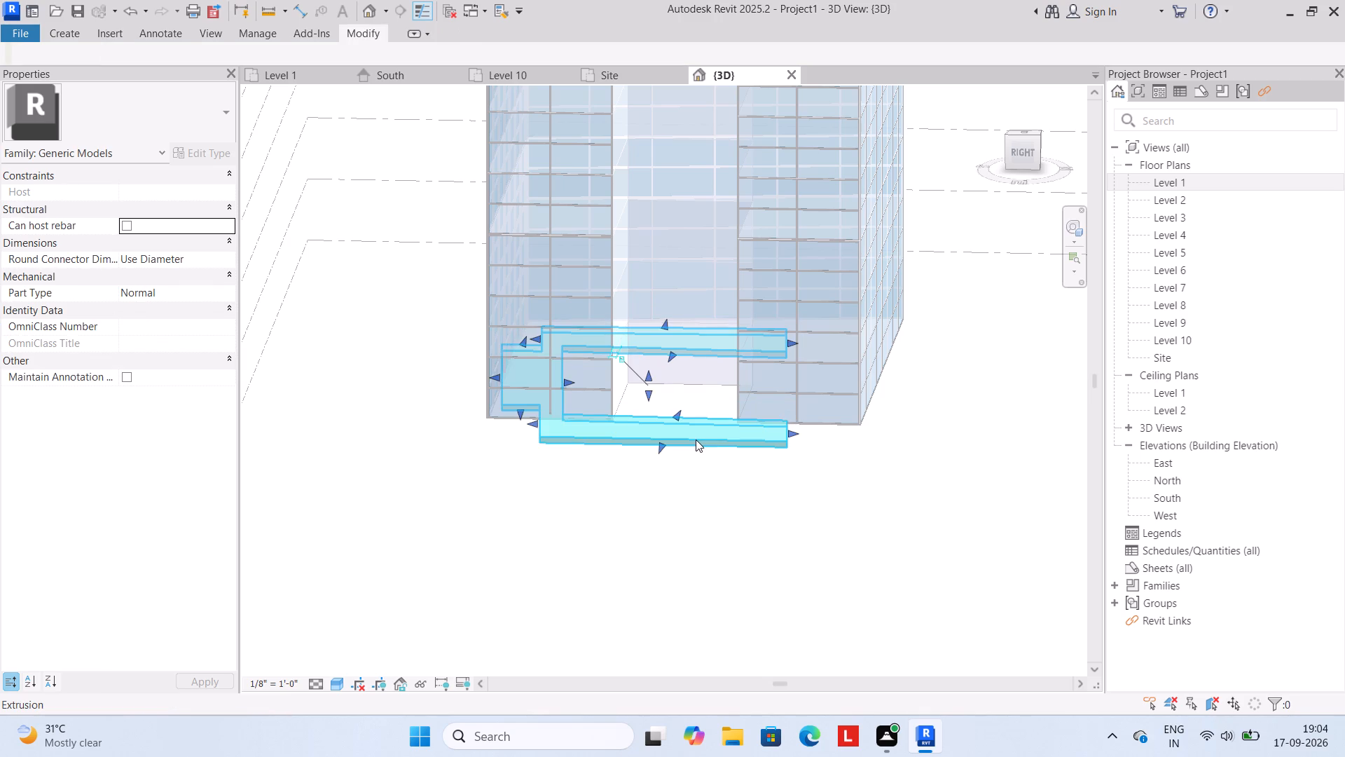
key(Delete)
Start a new solid extrusion and pick the tower's front mass face as its work plane.
scroll(614, 403, down, 3)
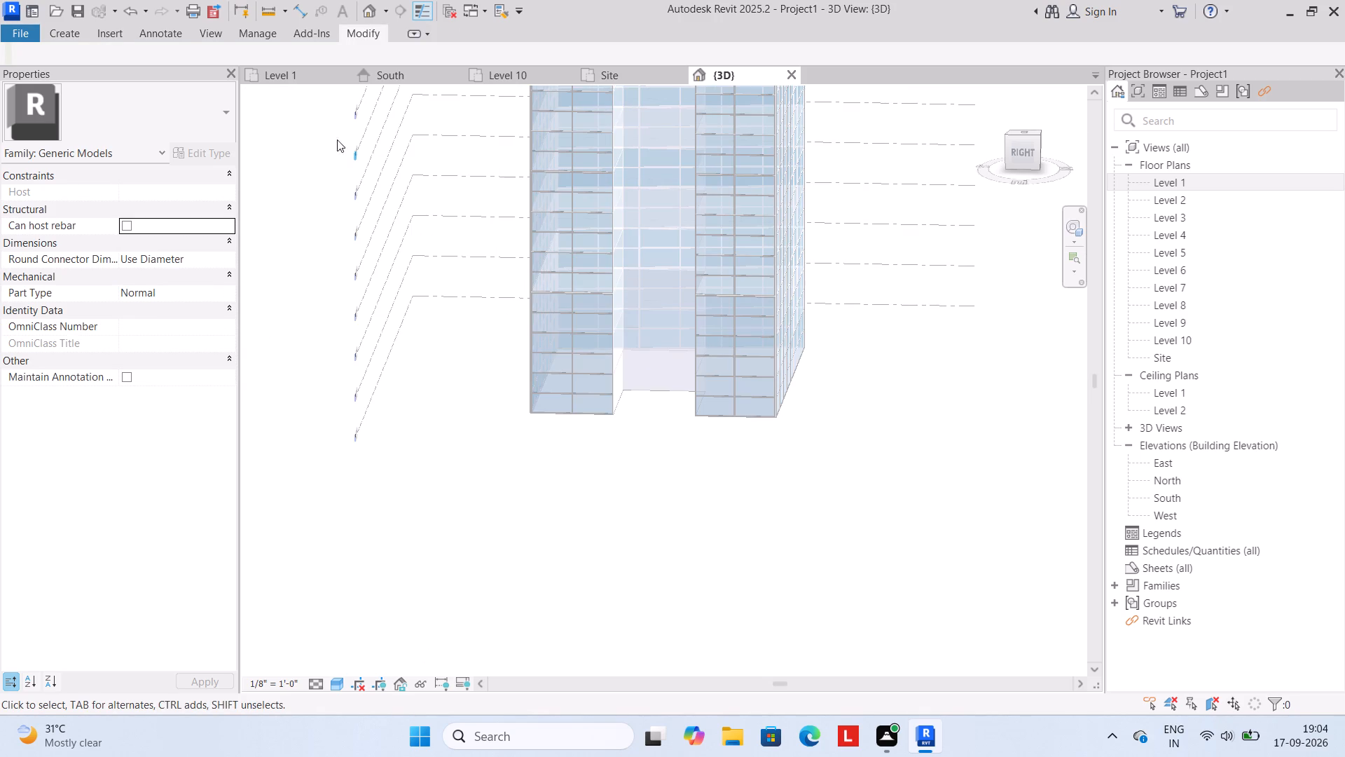
click(358, 33)
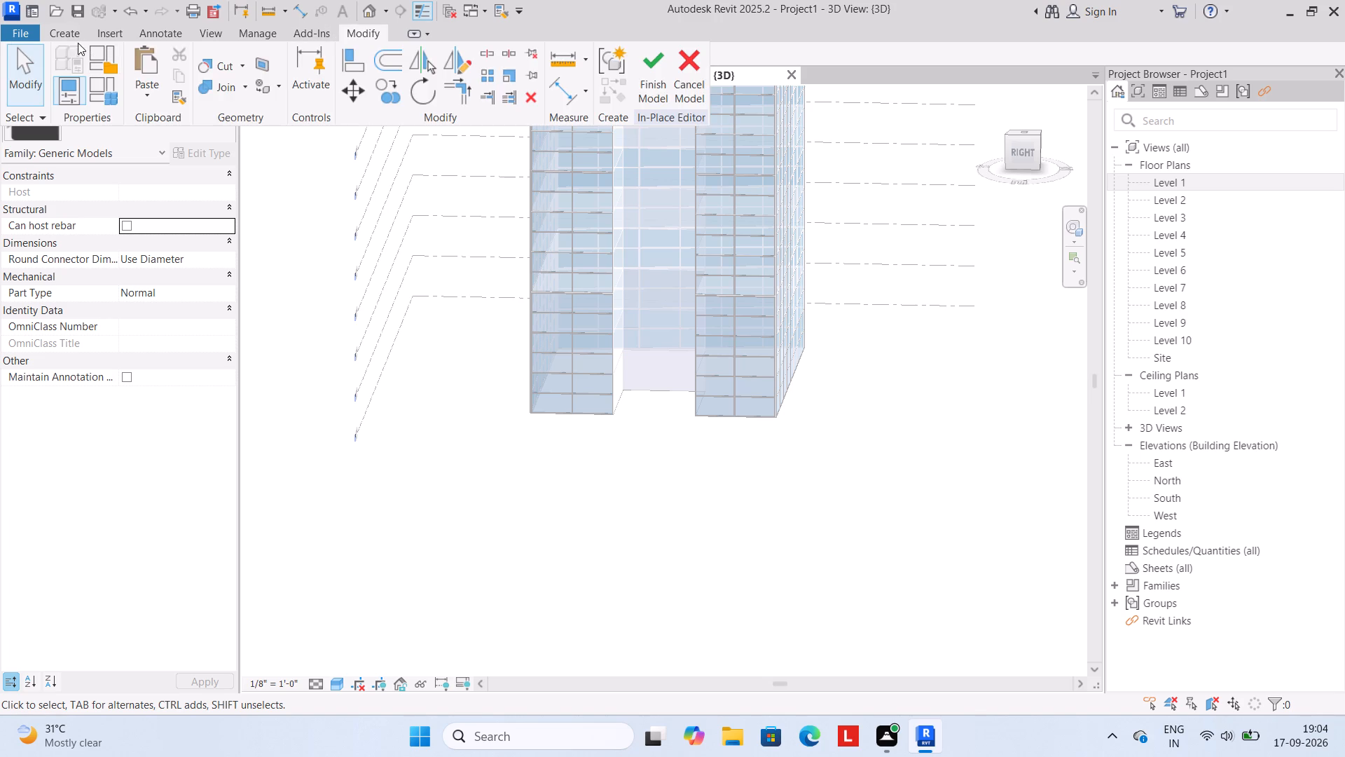
click(67, 32)
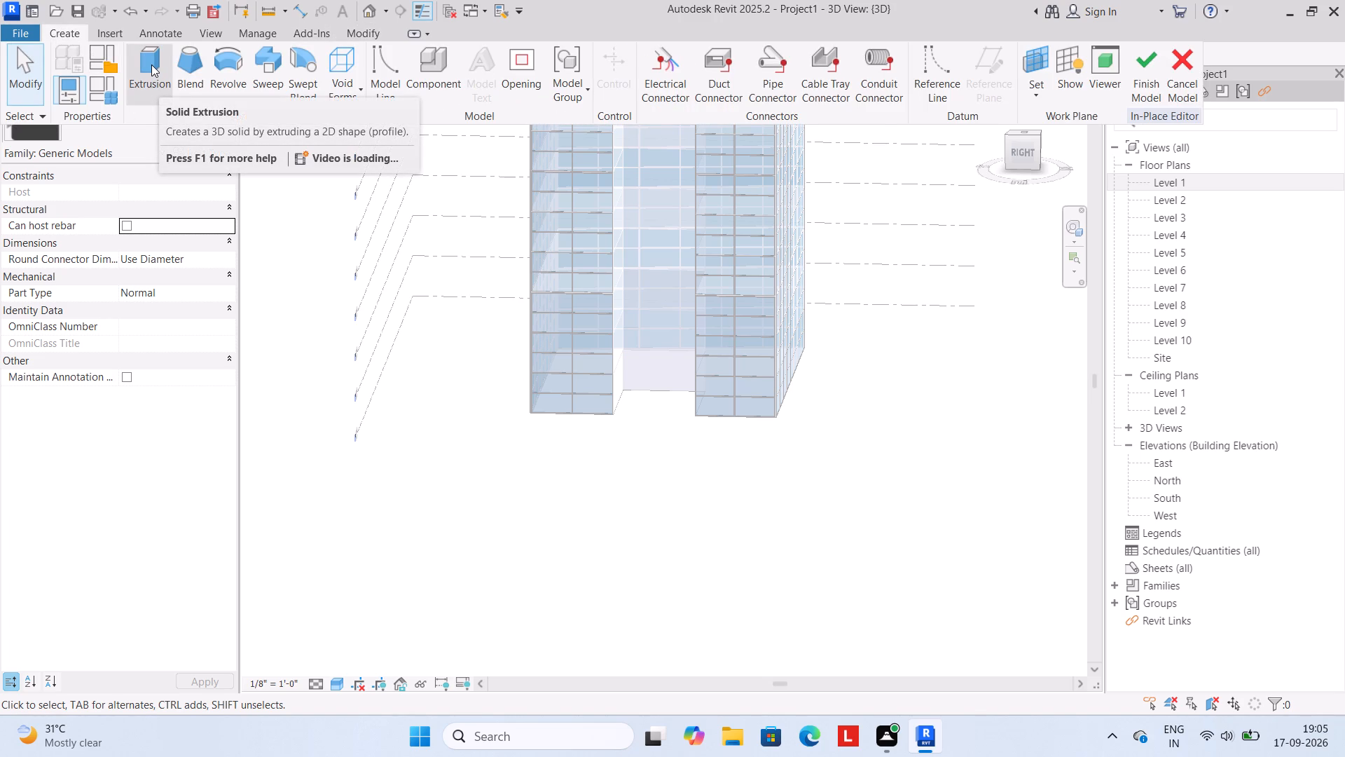
click(151, 64)
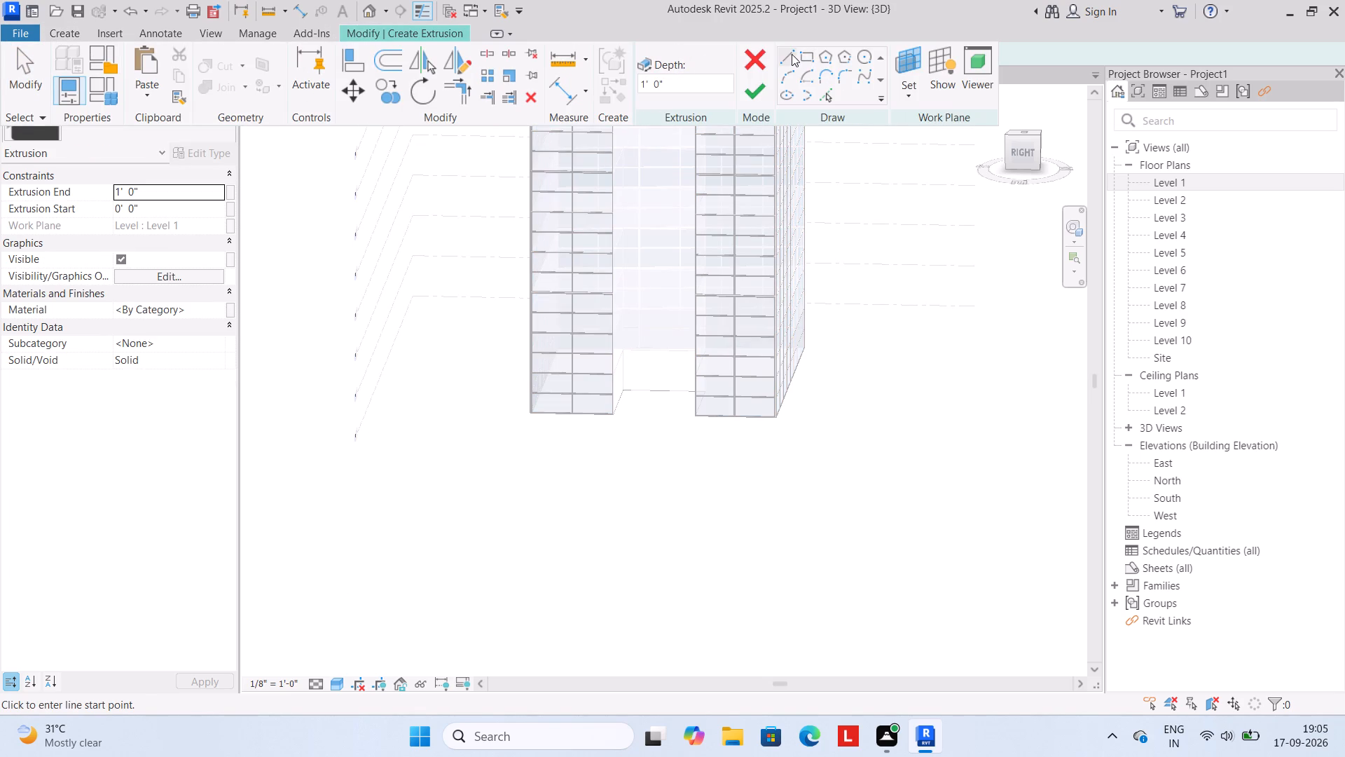
click(791, 54)
click(908, 100)
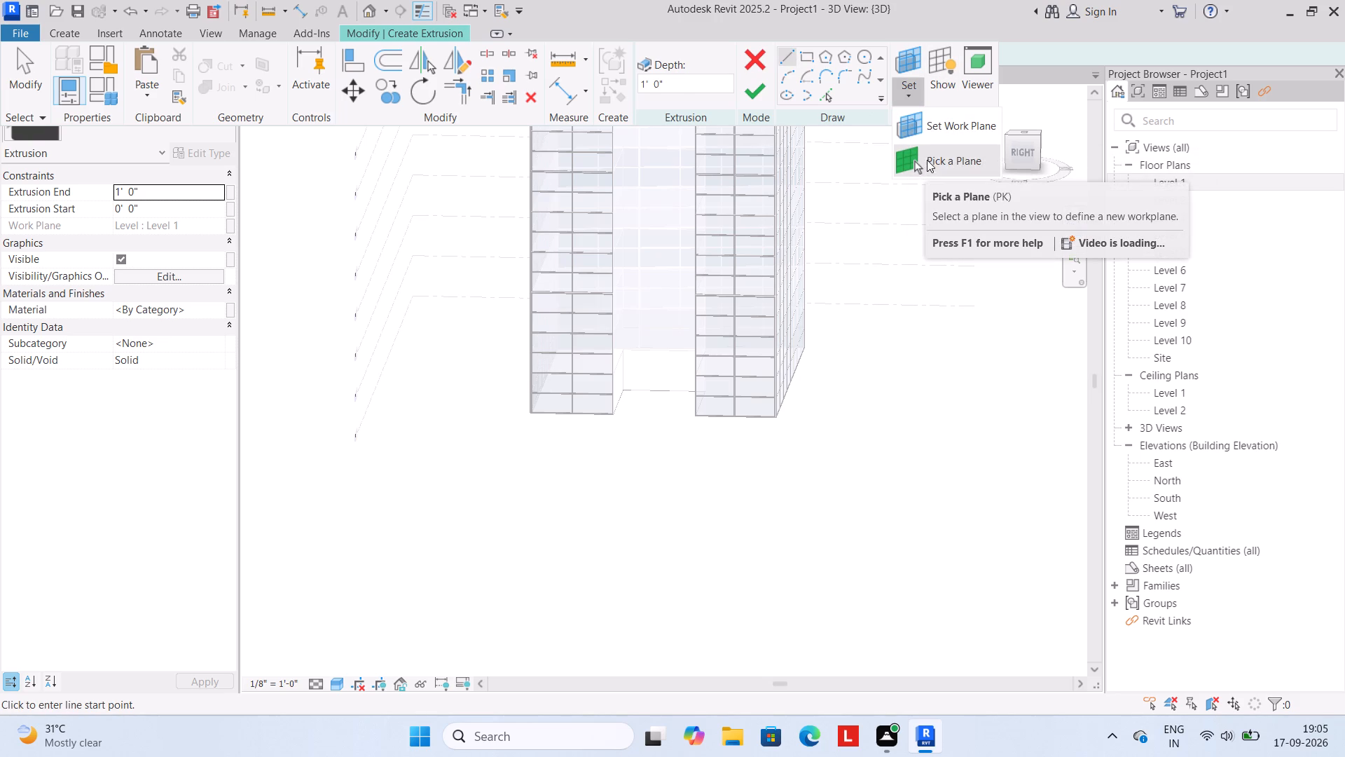
click(927, 158)
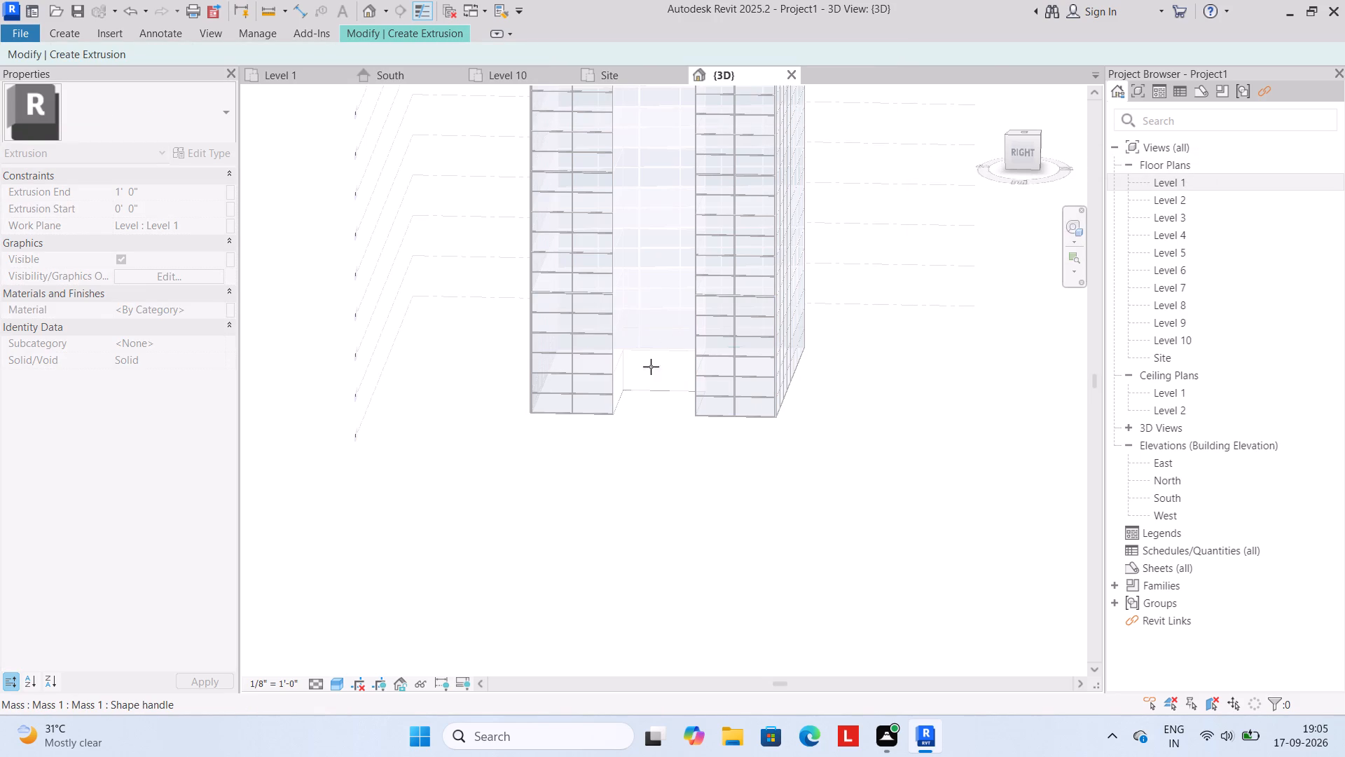
click(773, 414)
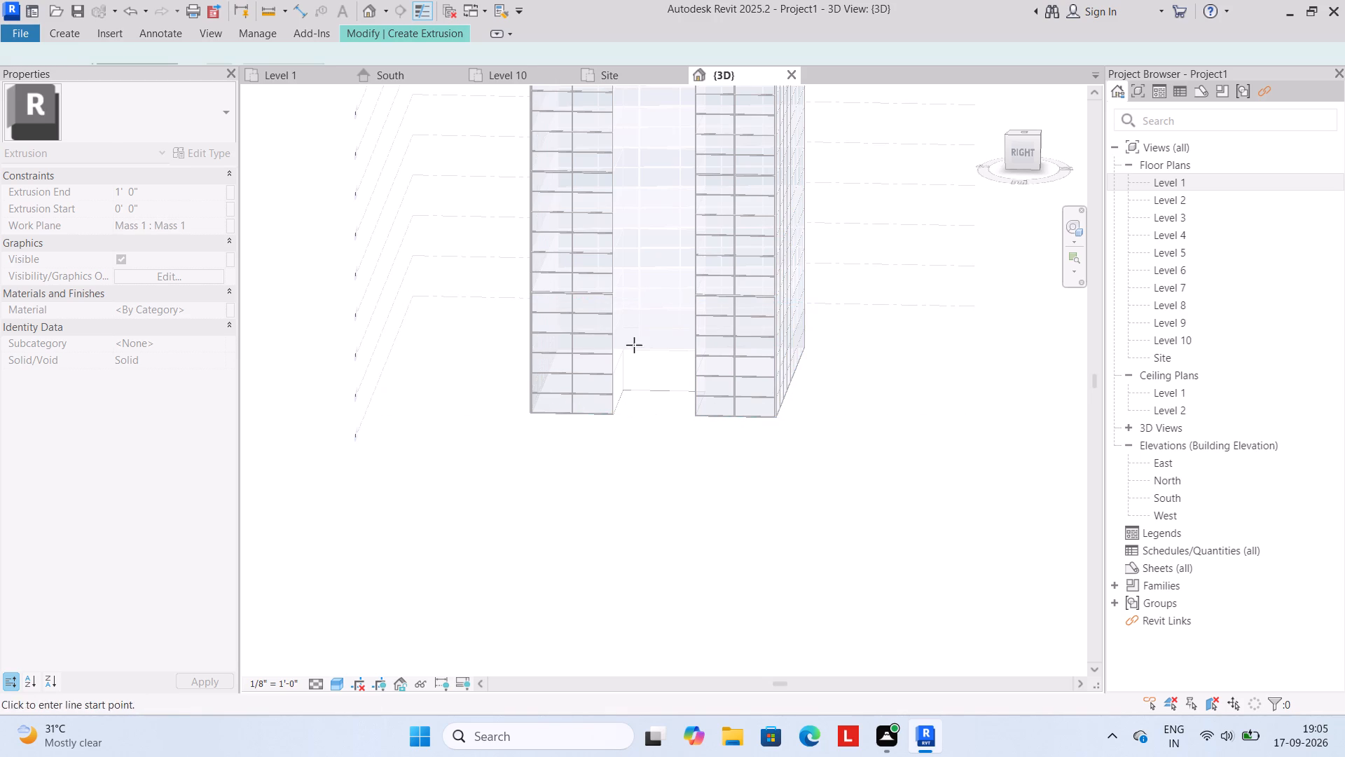
Sketch a 40' base line along the front facade's bottom, then its stepped outer side with a 10' high, roughly 5' wide projection.
click(422, 30)
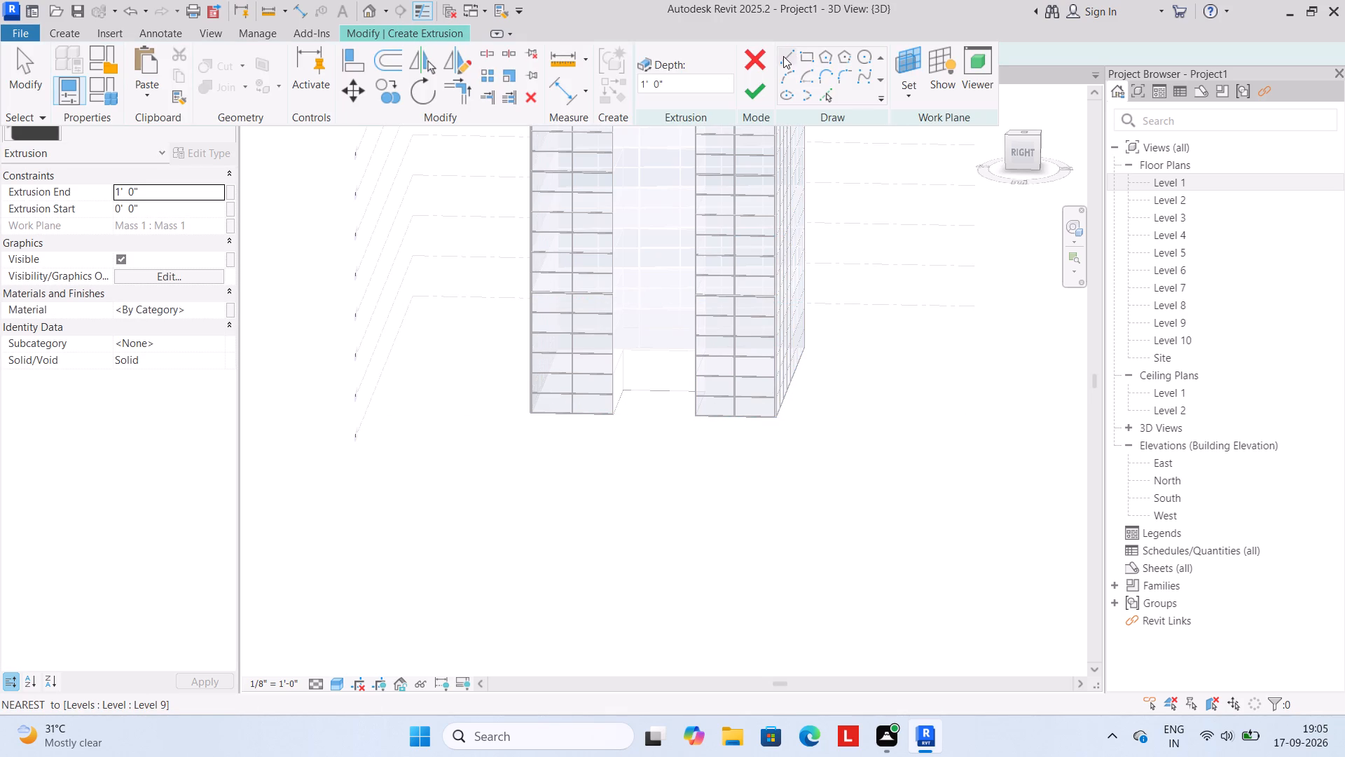
click(783, 57)
scroll(774, 414, up, 3)
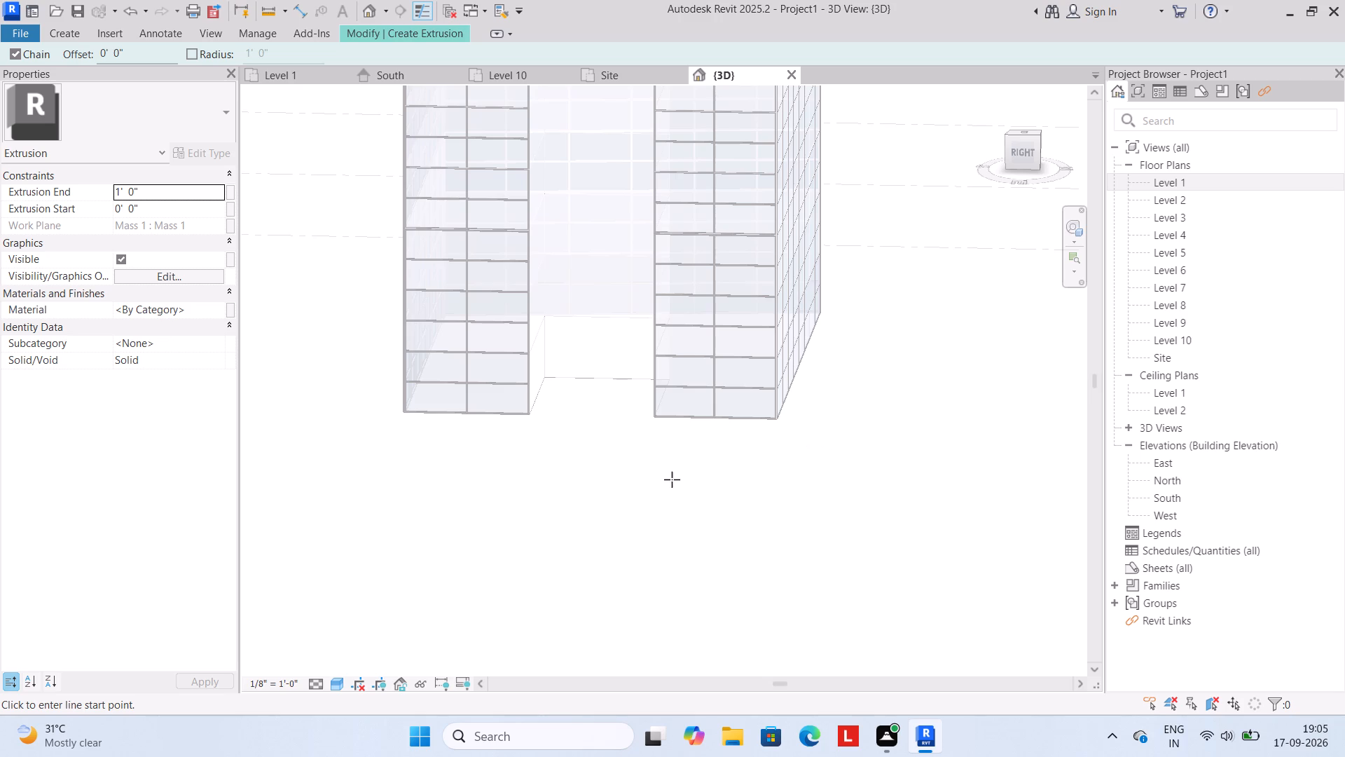
click(712, 418)
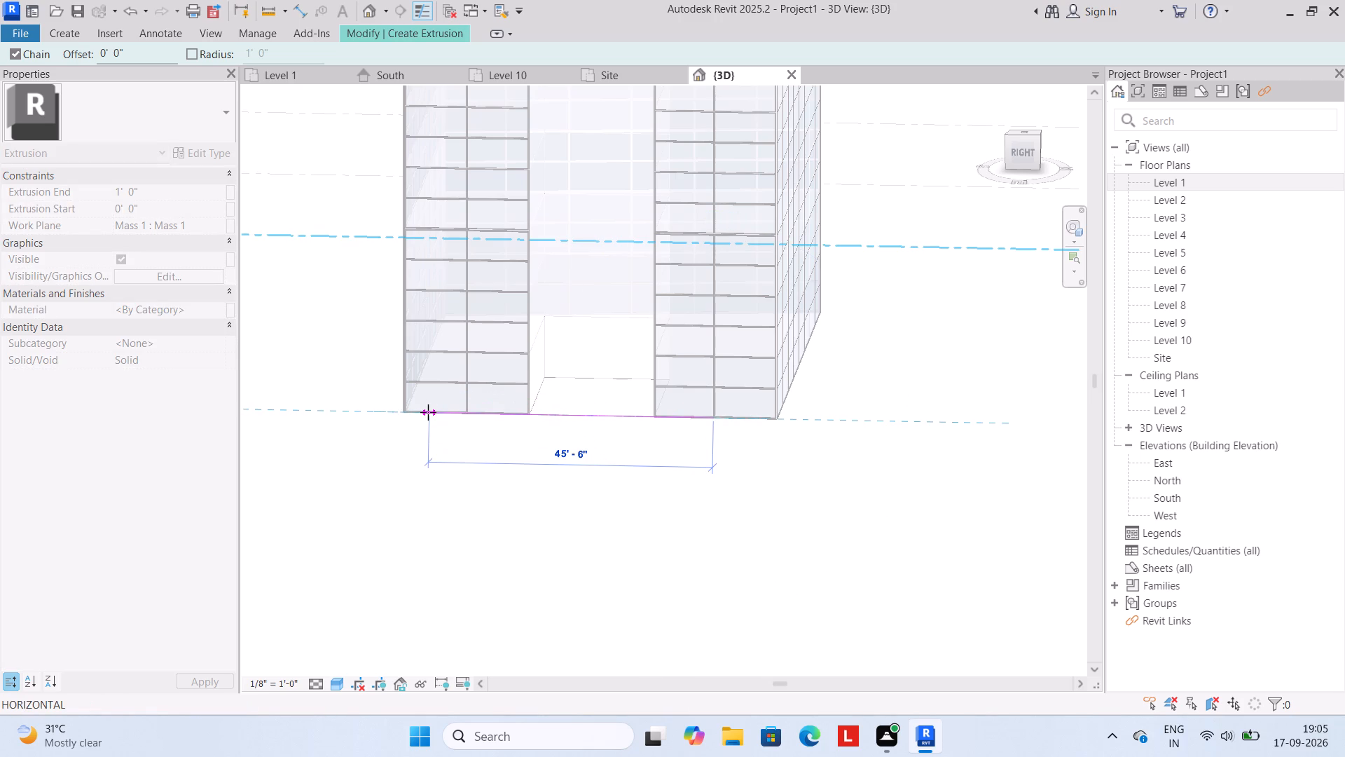
click(466, 411)
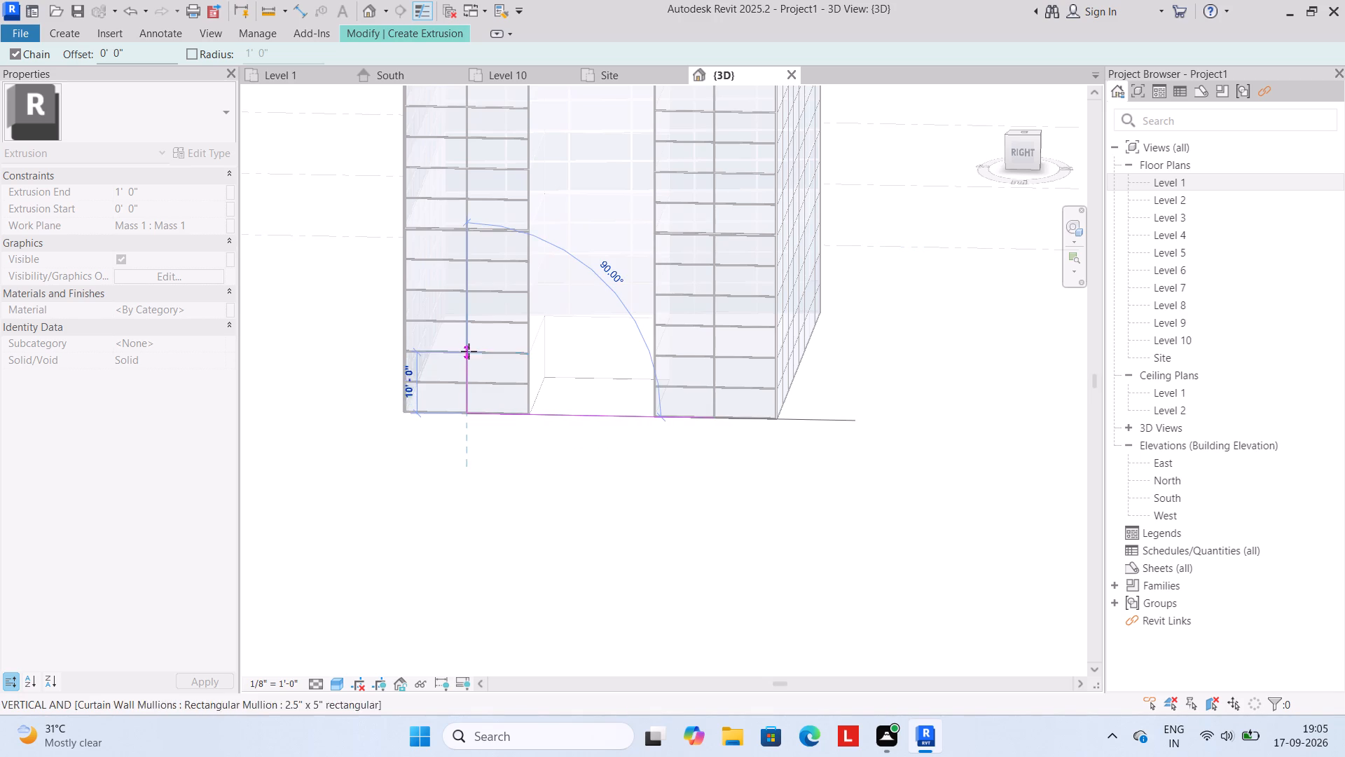
click(469, 350)
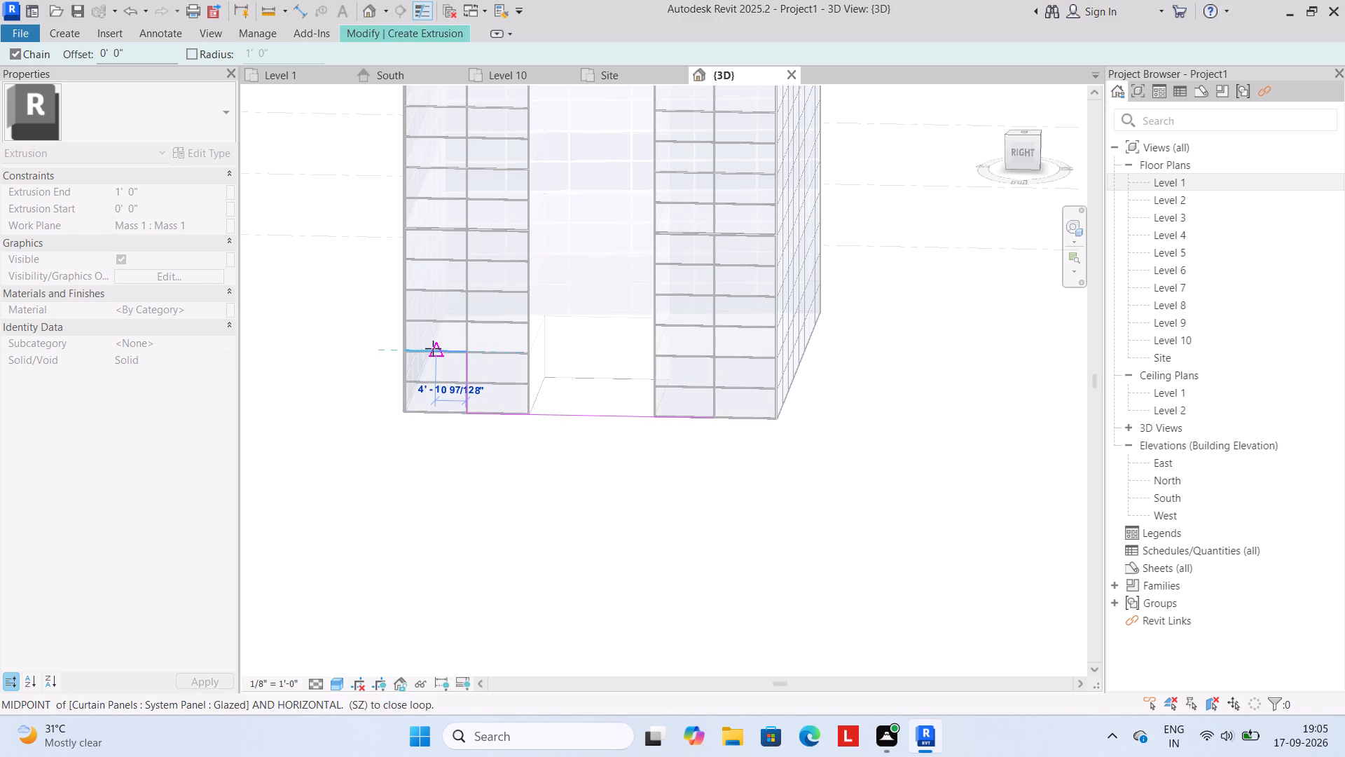
click(433, 348)
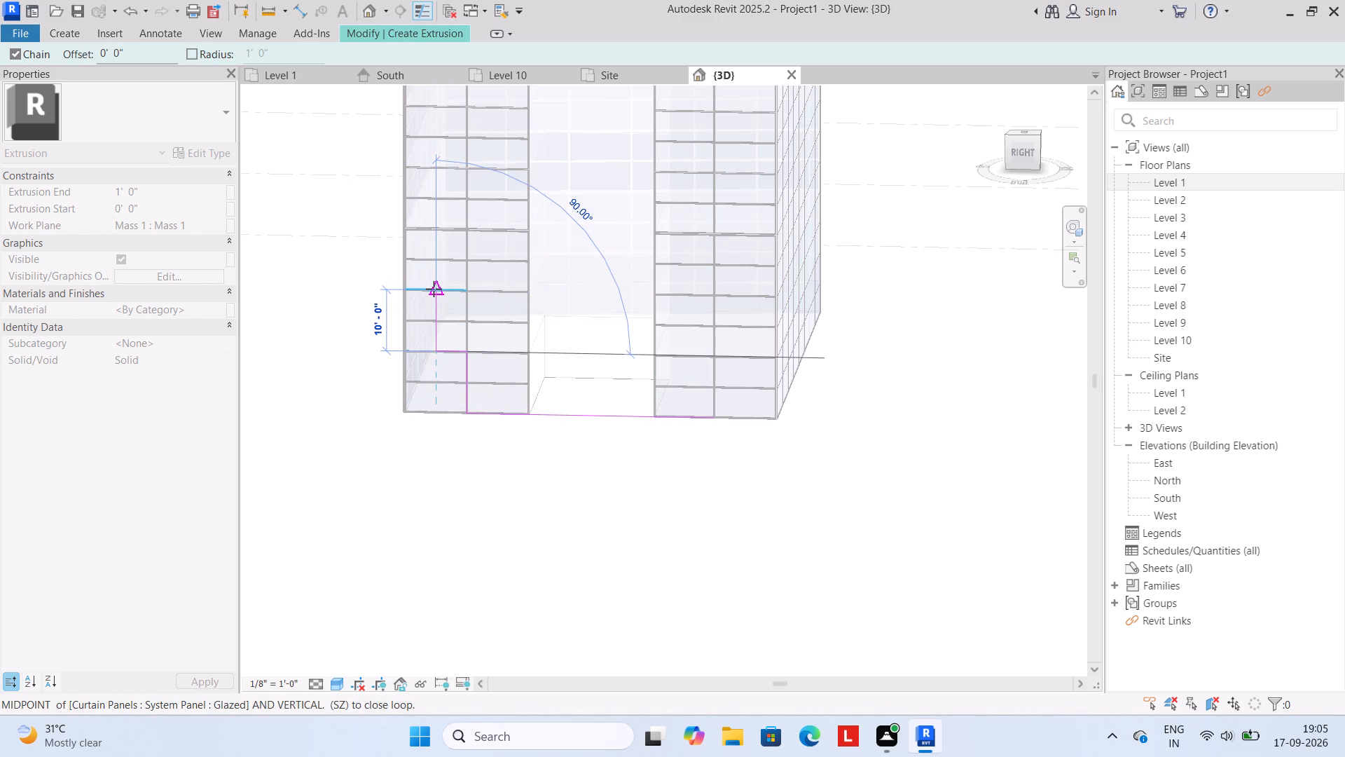
drag(434, 289, 446, 289)
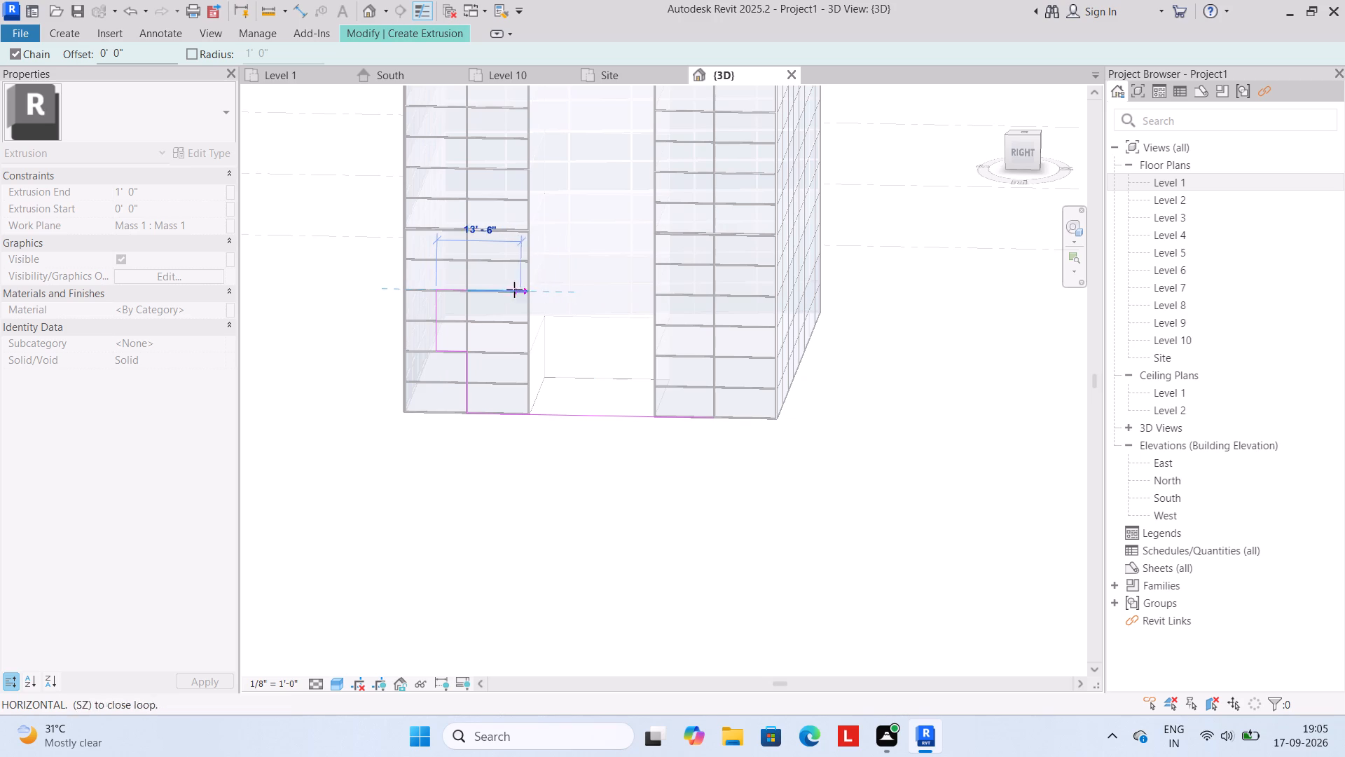
click(467, 289)
click(469, 258)
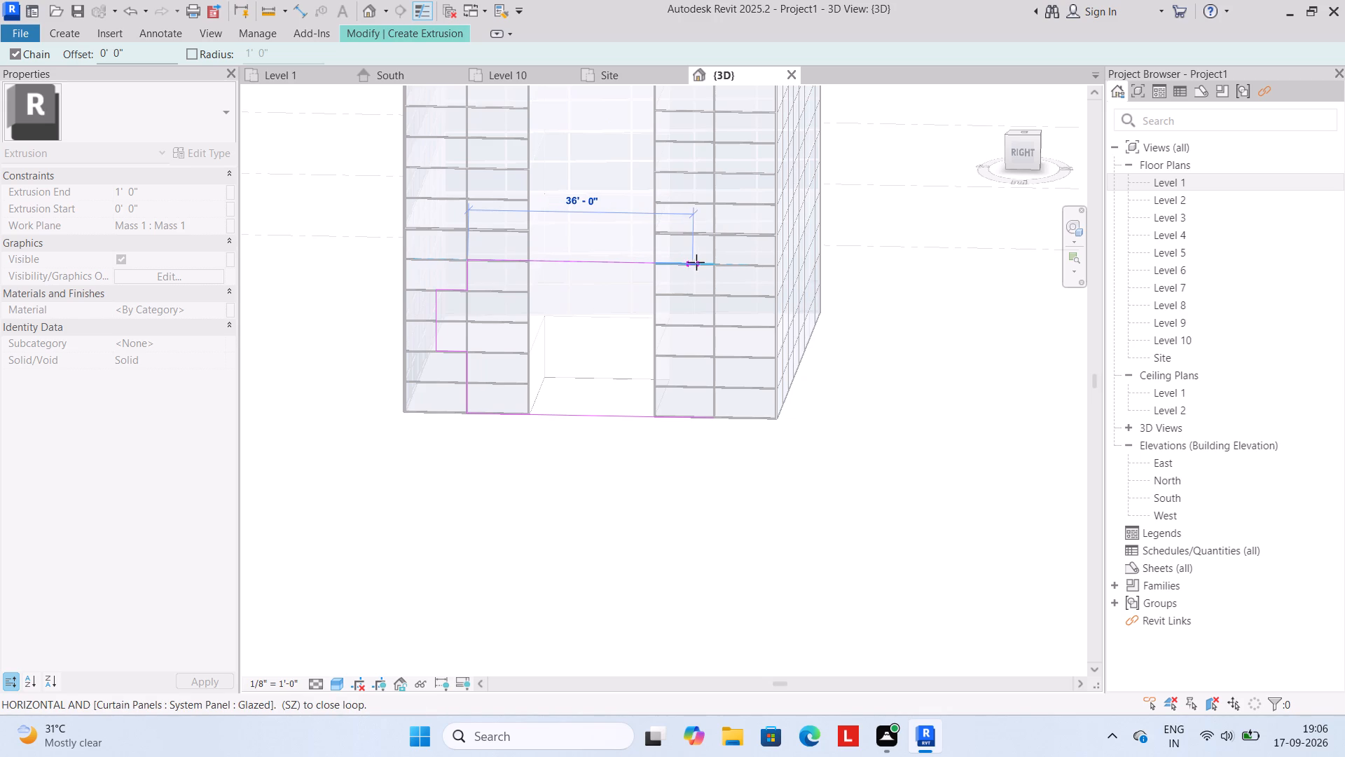
Close the C-shaped profile with a top band 5' deep, a 15' high inner side and 35'-6" inner edges.
click(715, 266)
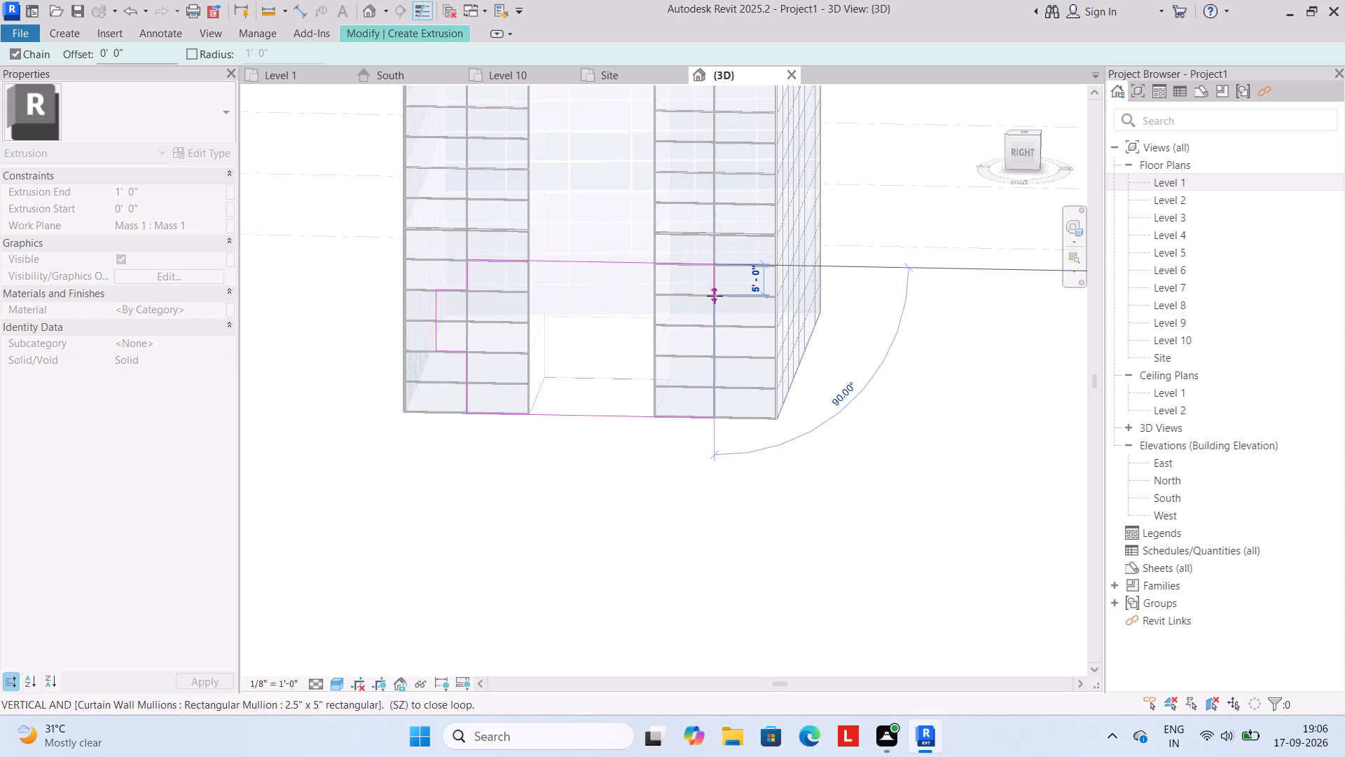
click(715, 296)
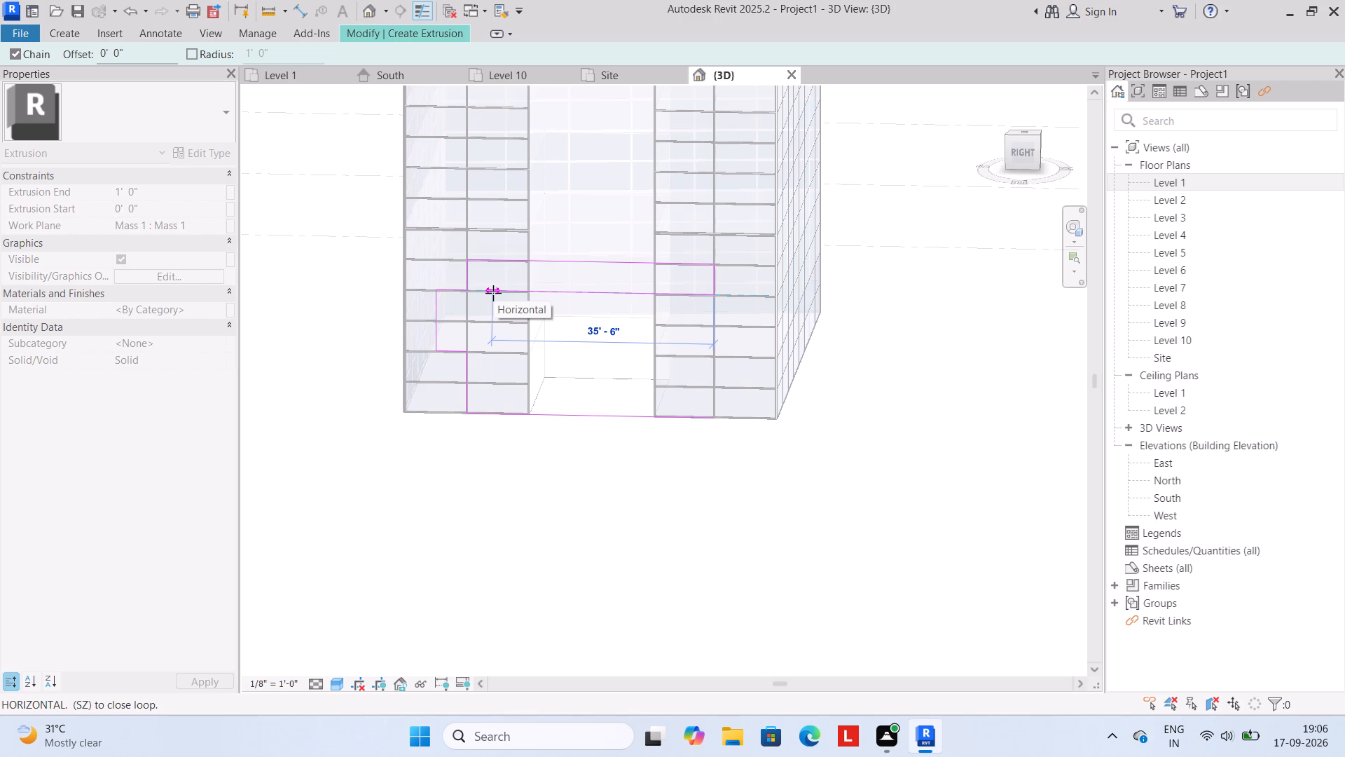
click(493, 293)
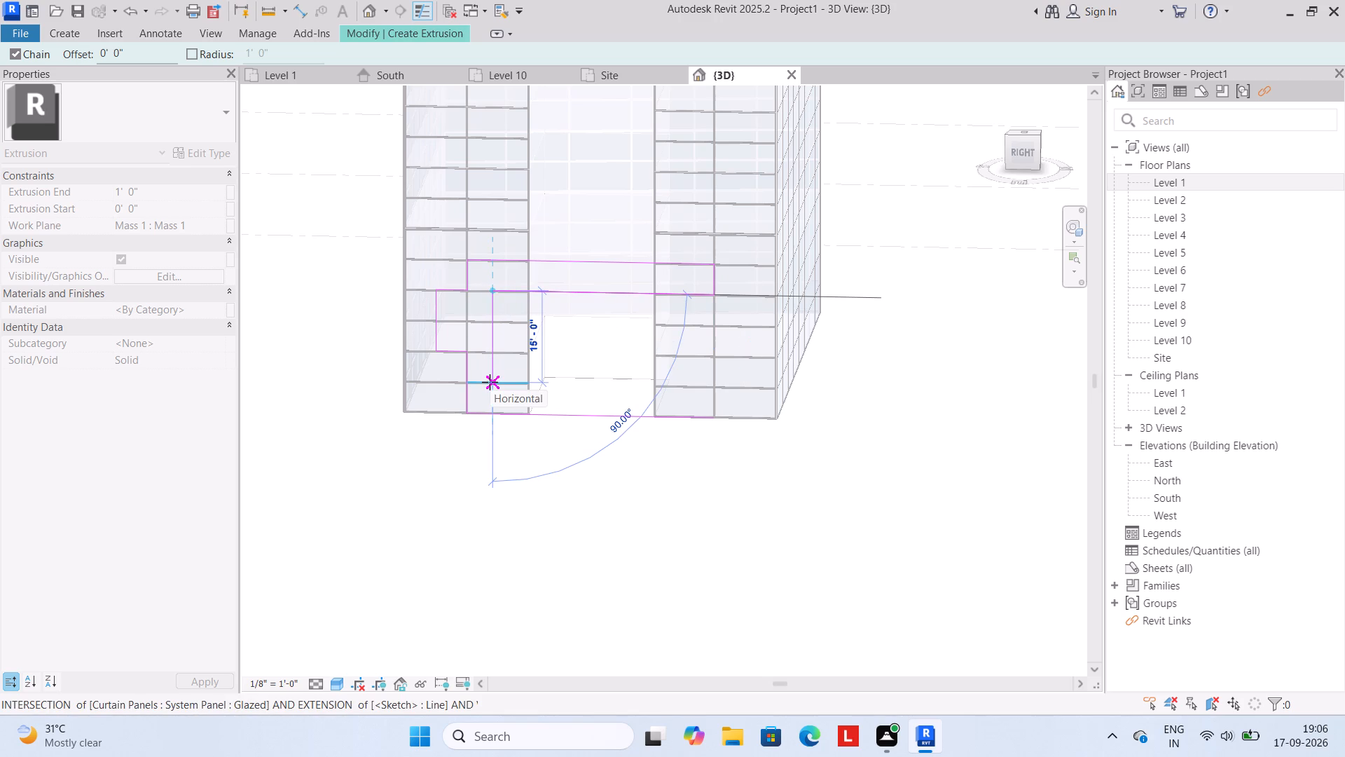
click(490, 382)
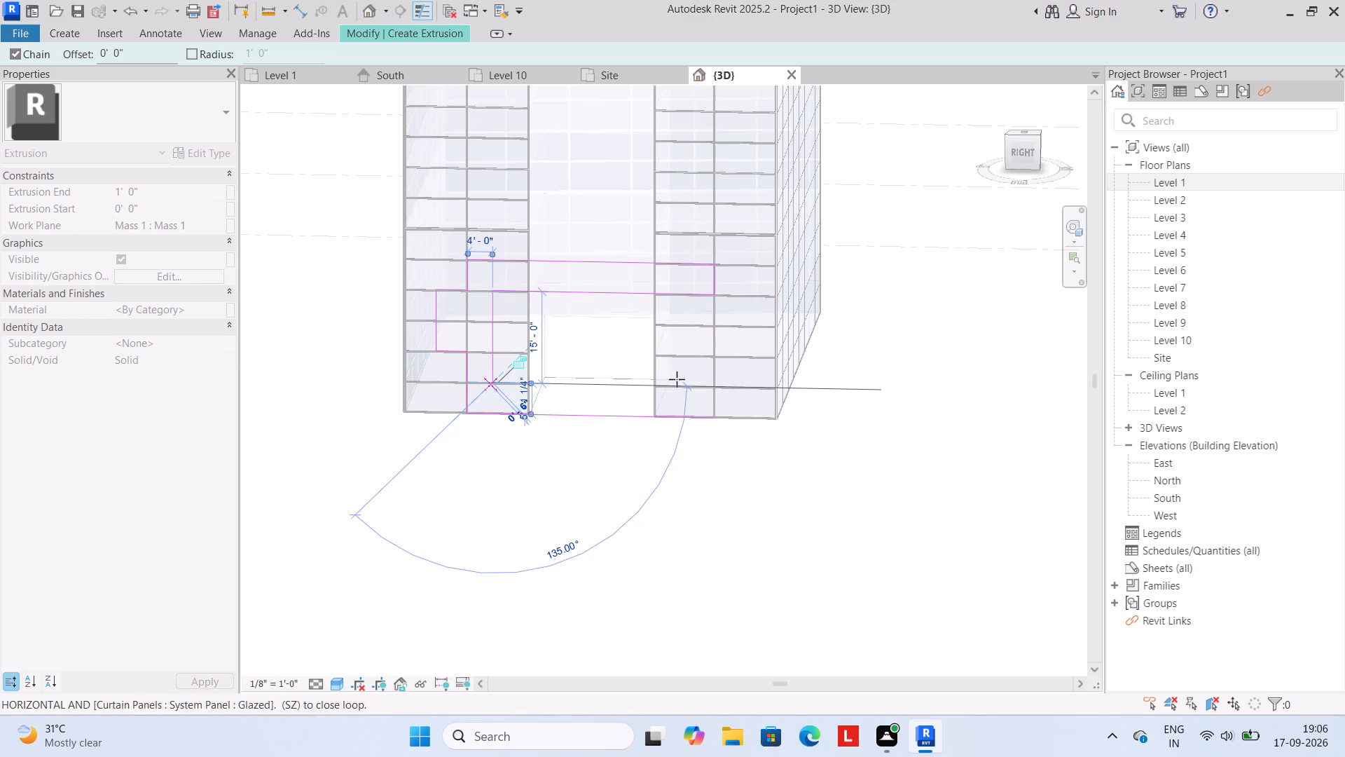
scroll(704, 392, up, 3)
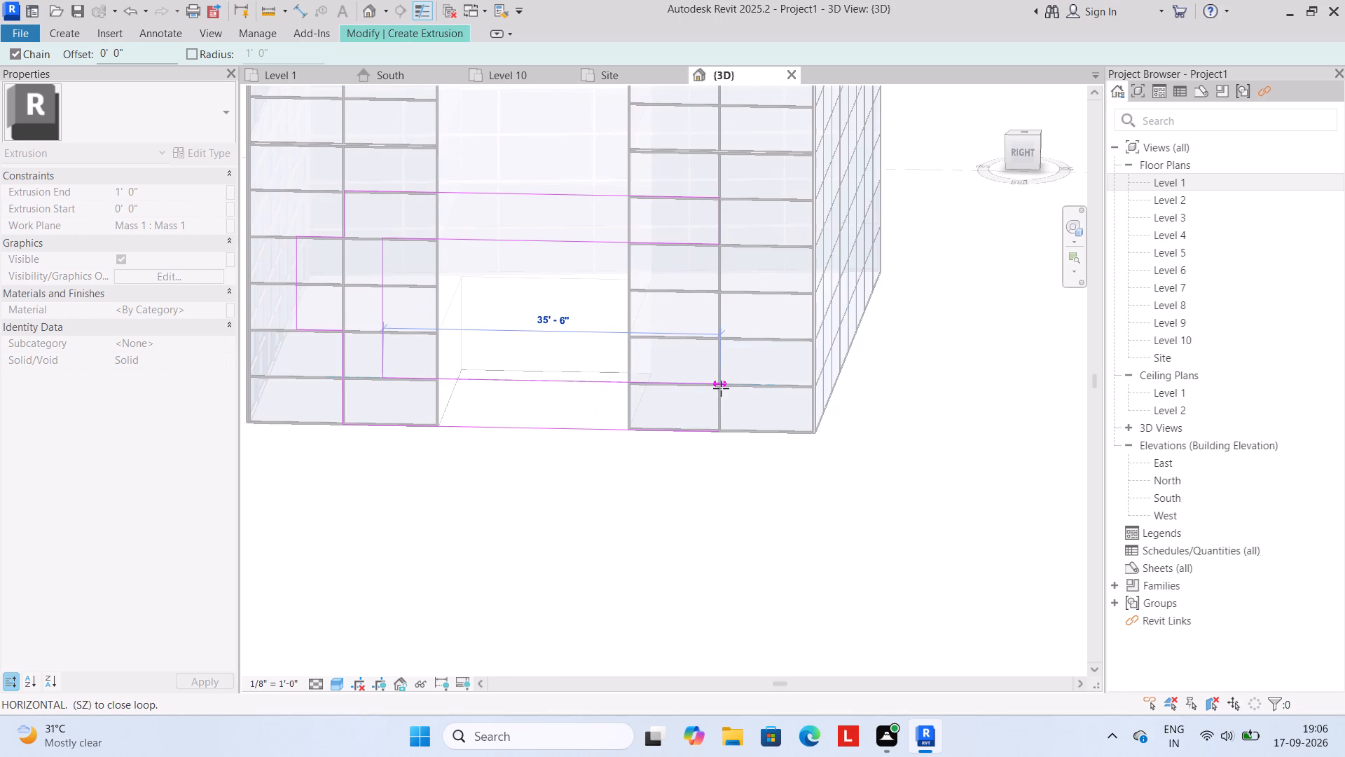
click(721, 388)
click(715, 432)
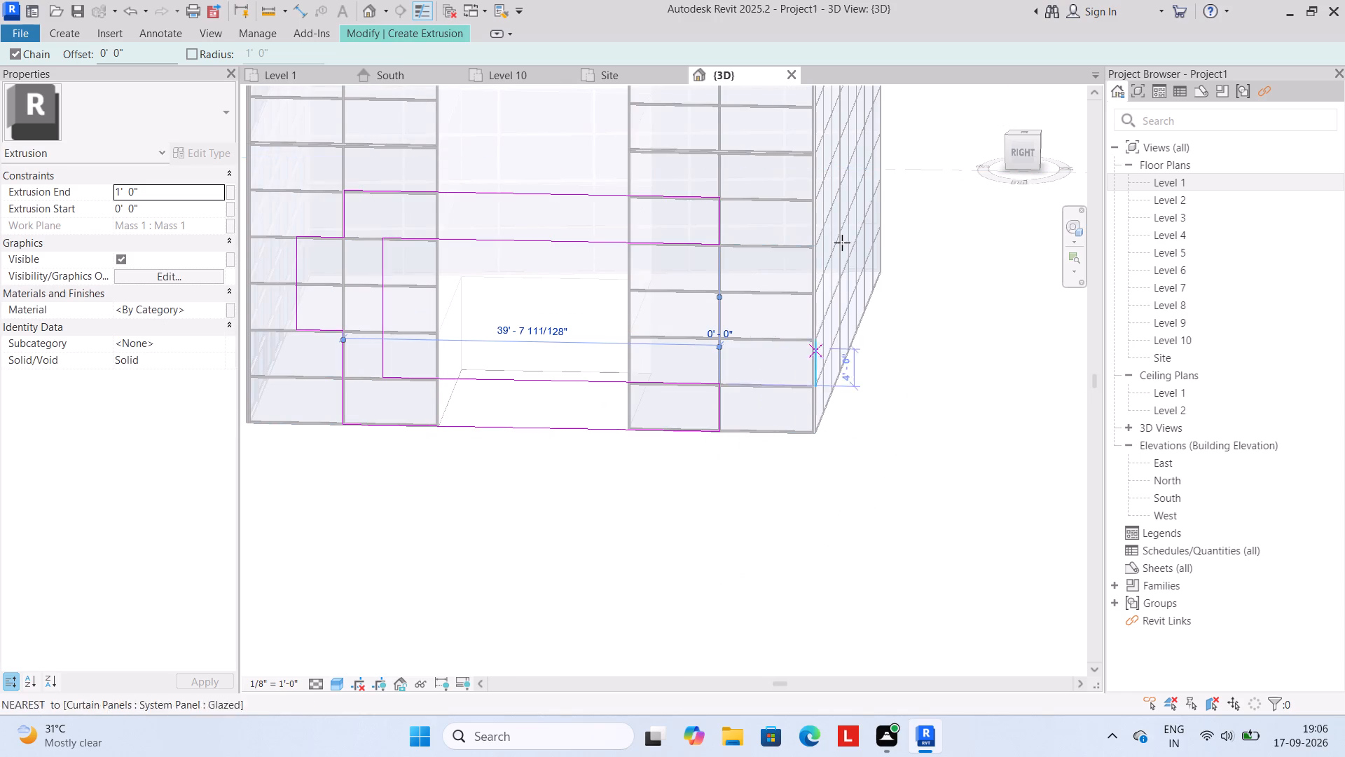
Finish the sketch as a 1' deep solid extrusion on the front facade and deselect it.
click(408, 32)
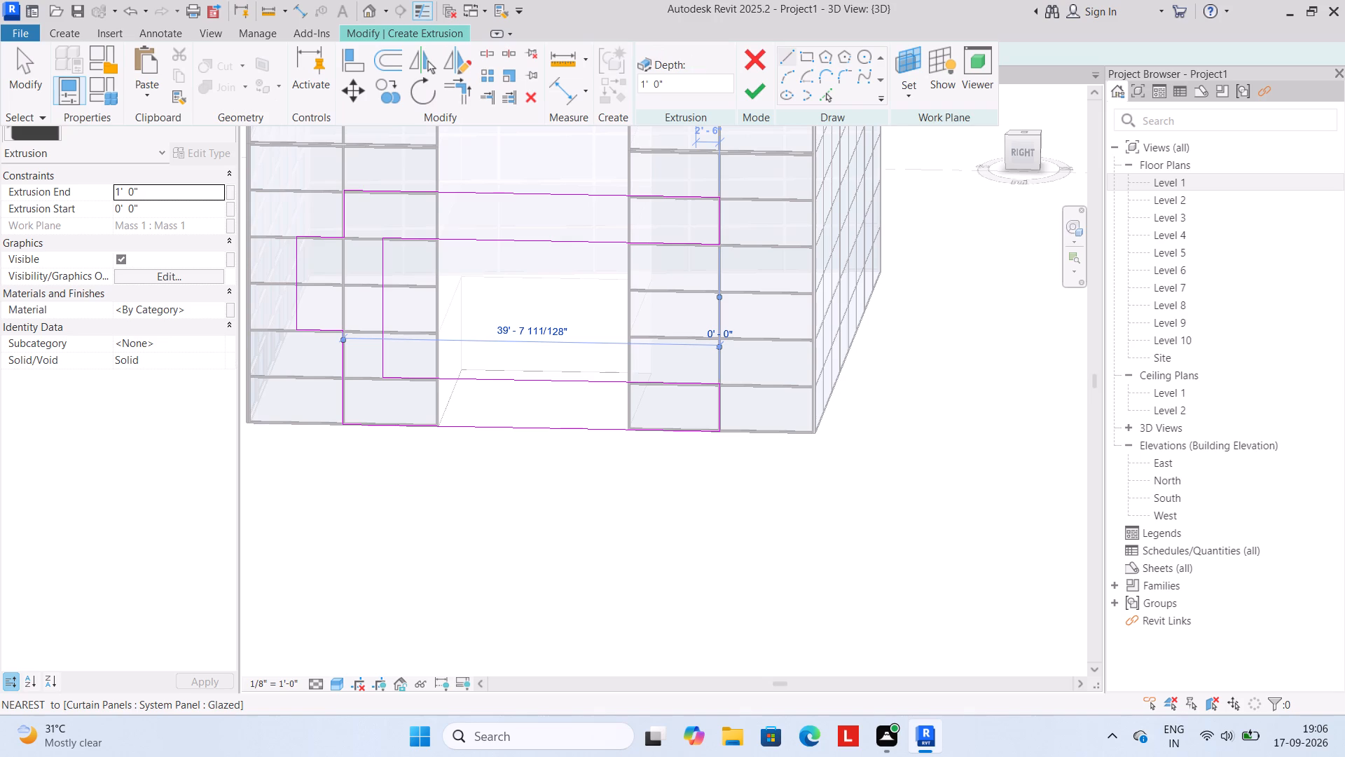
click(747, 94)
scroll(450, 500, down, 2)
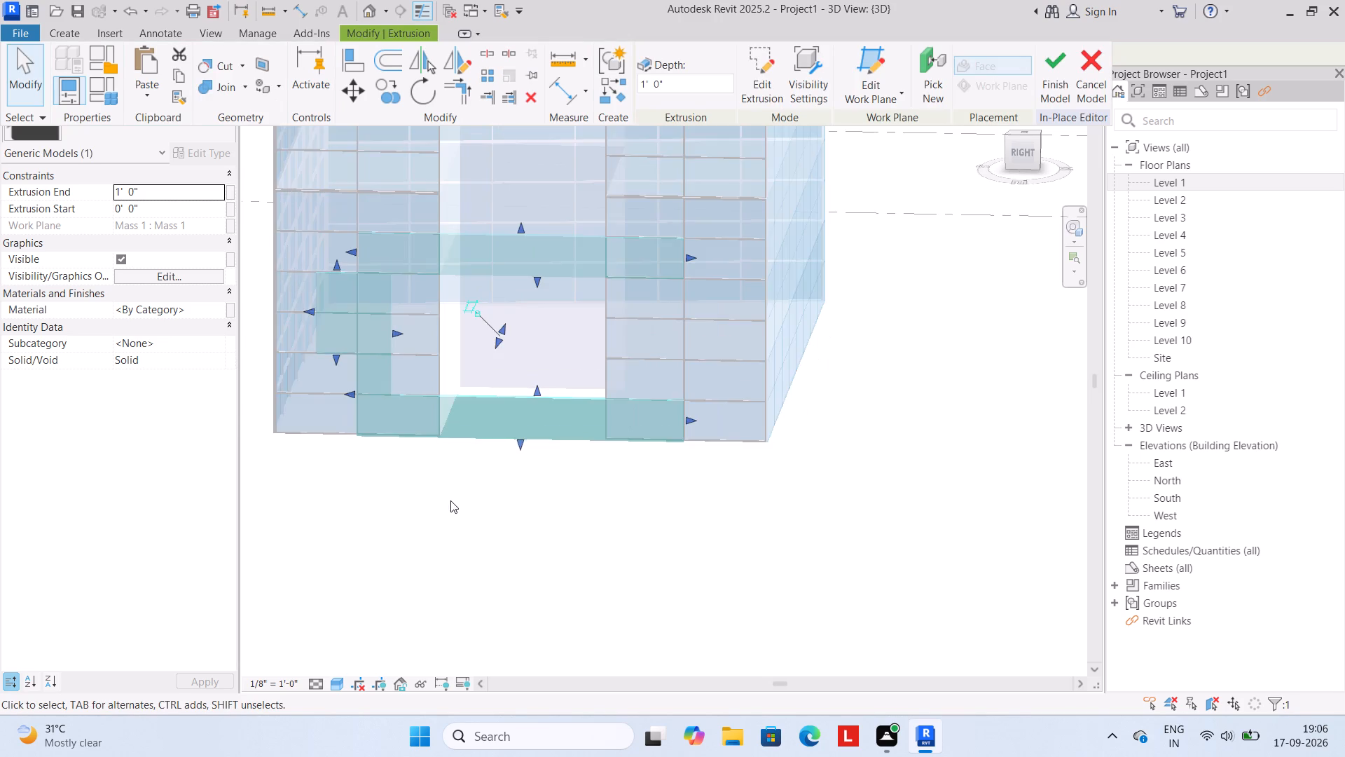
middle_drag(458, 492, 546, 436)
scroll(552, 421, up, 1)
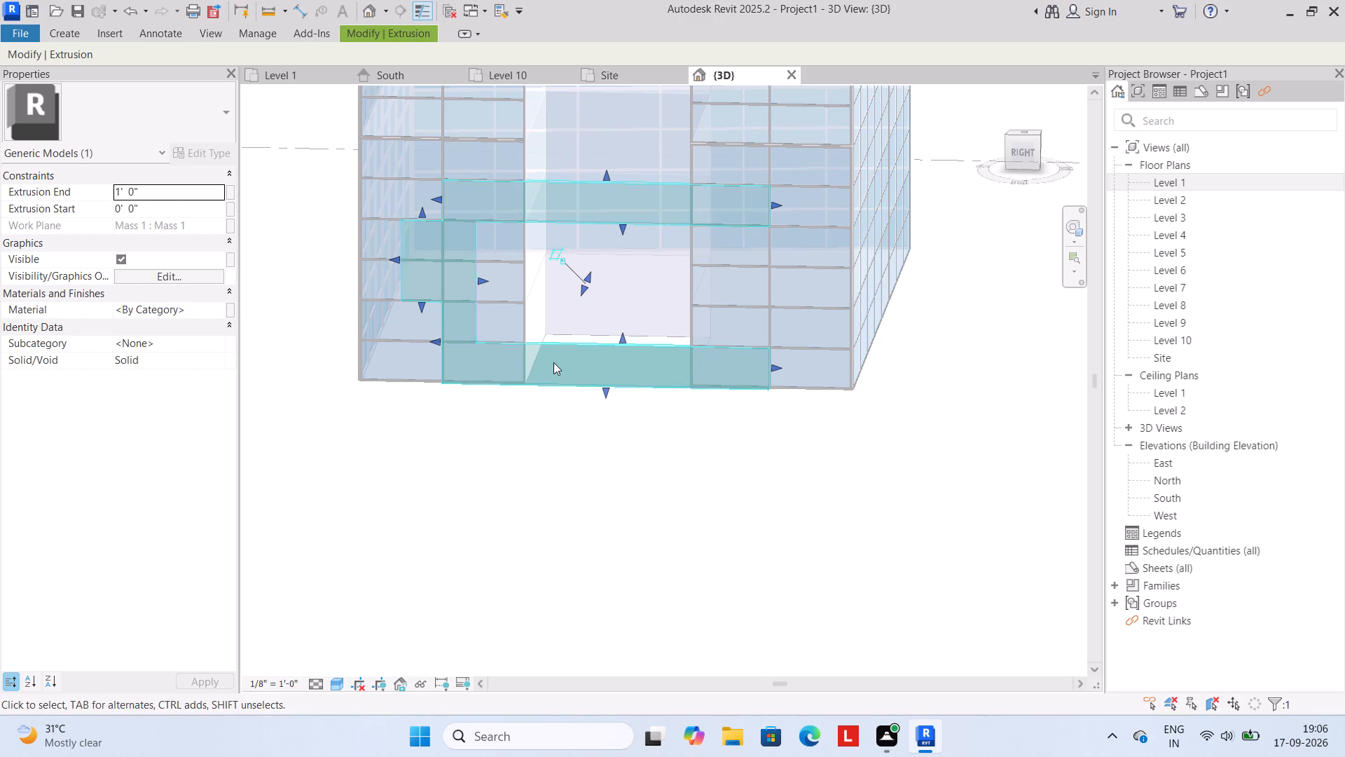
click(520, 476)
scroll(525, 453, down, 2)
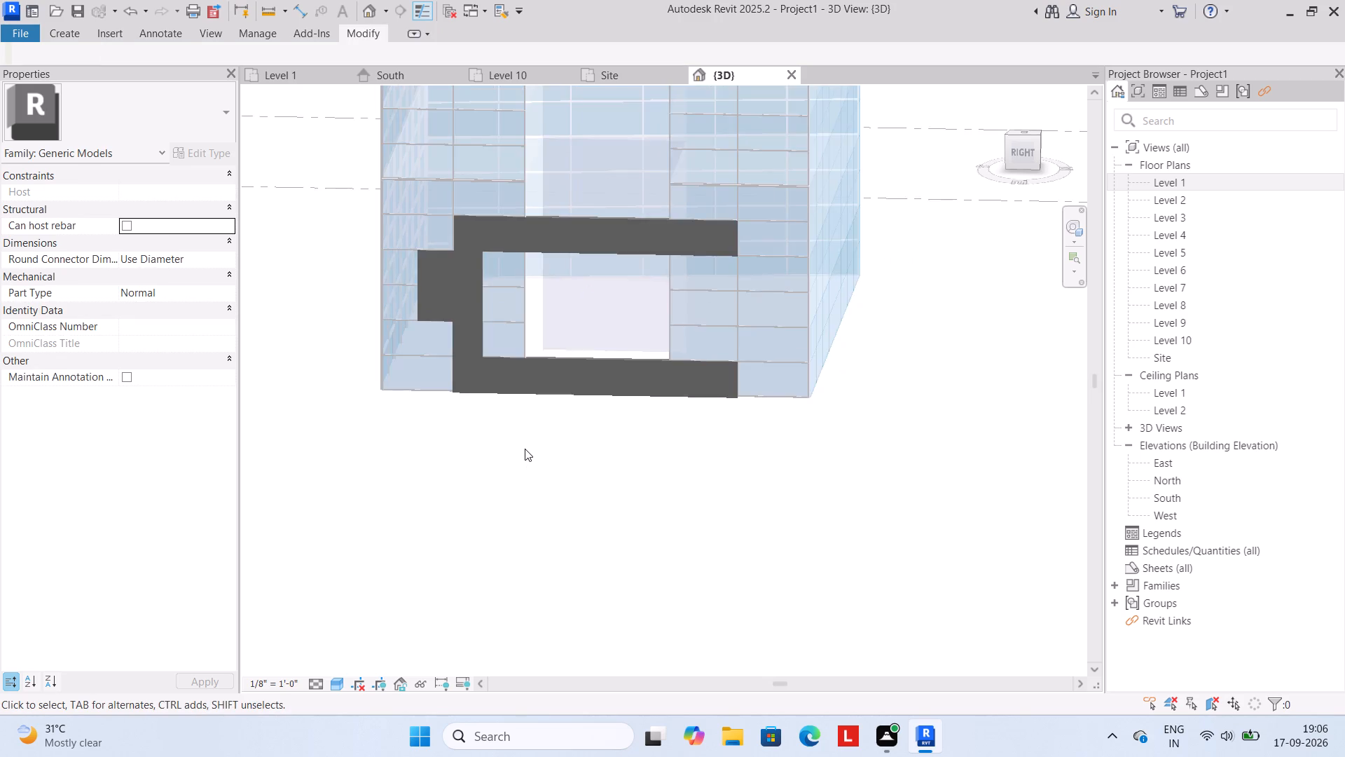
Examine the tower's front facade from the roof down to the new C-shaped extrusion at its base.
scroll(525, 449, down, 6)
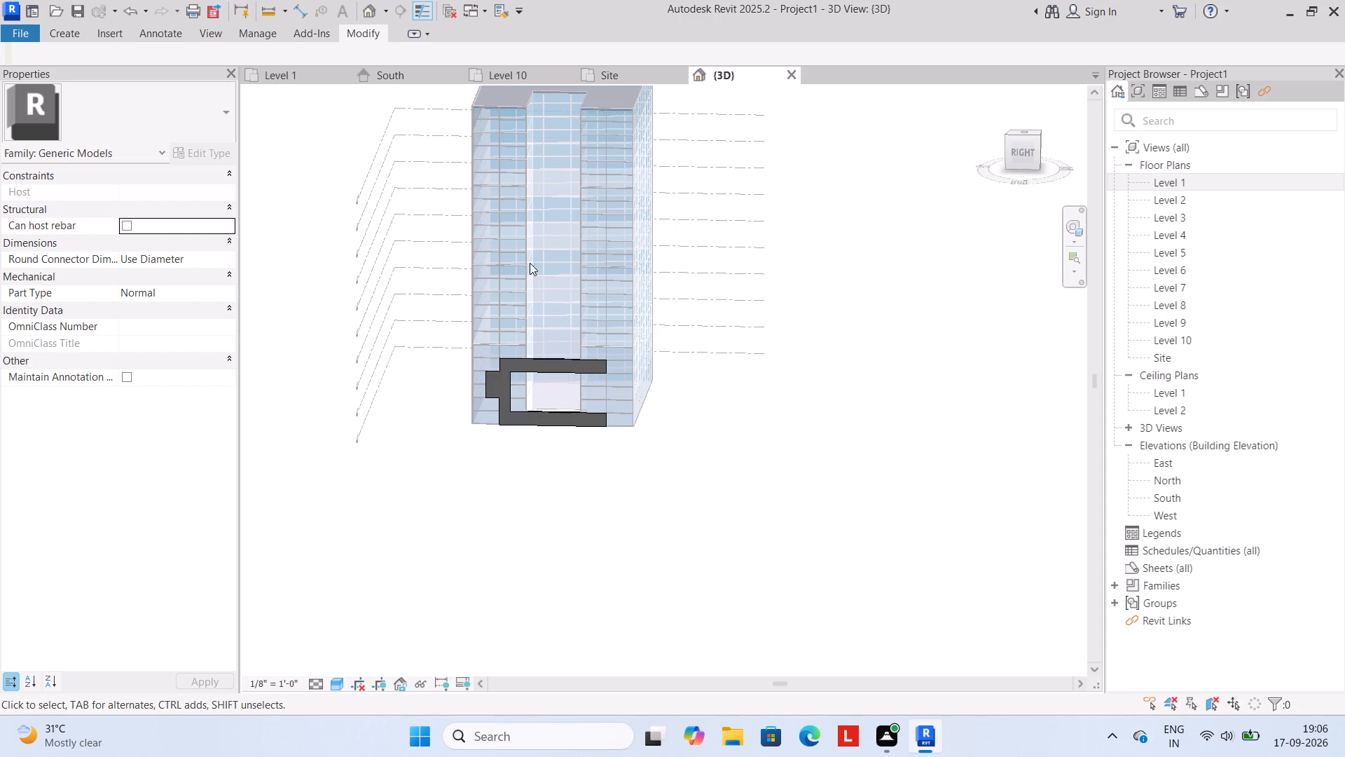
scroll(505, 264, down, 2)
middle_drag(532, 218, 485, 320)
scroll(505, 231, up, 3)
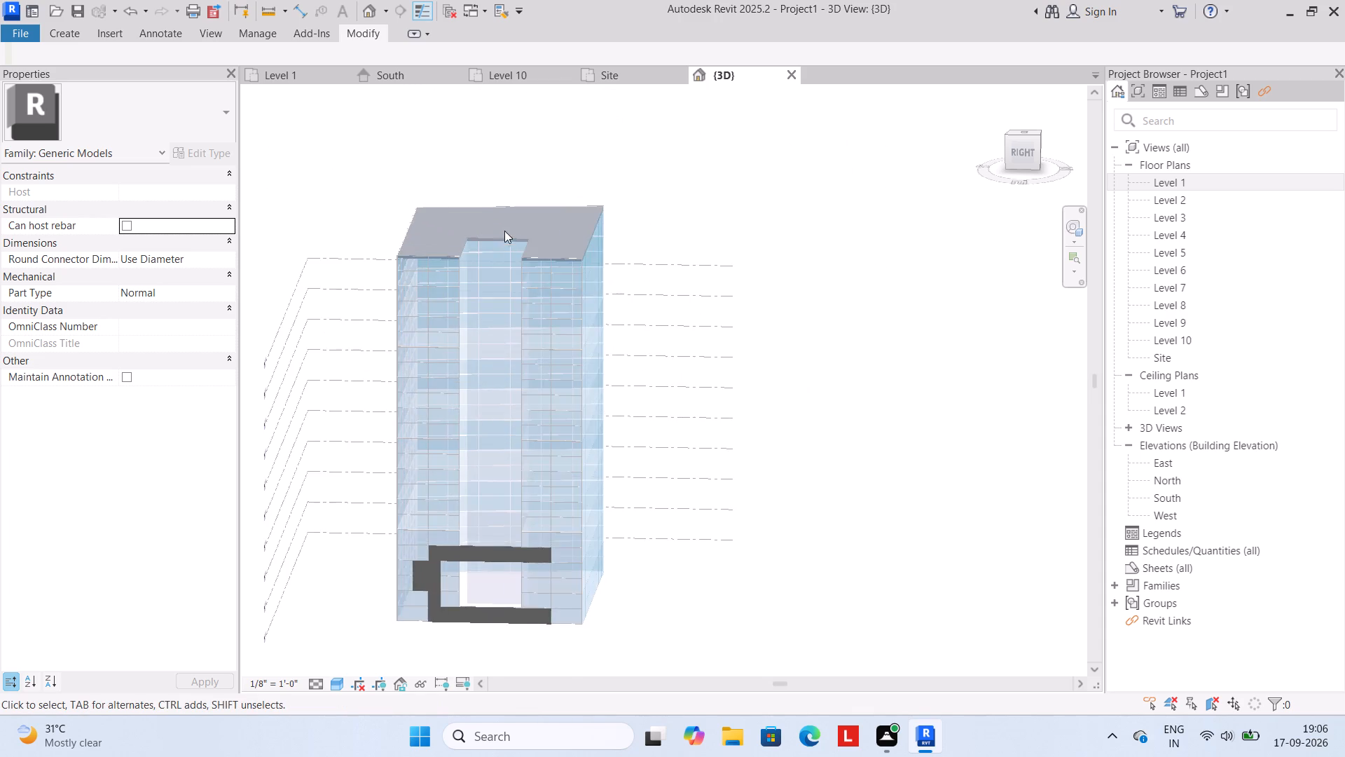
middle_drag(482, 242, 586, 286)
scroll(563, 278, up, 4)
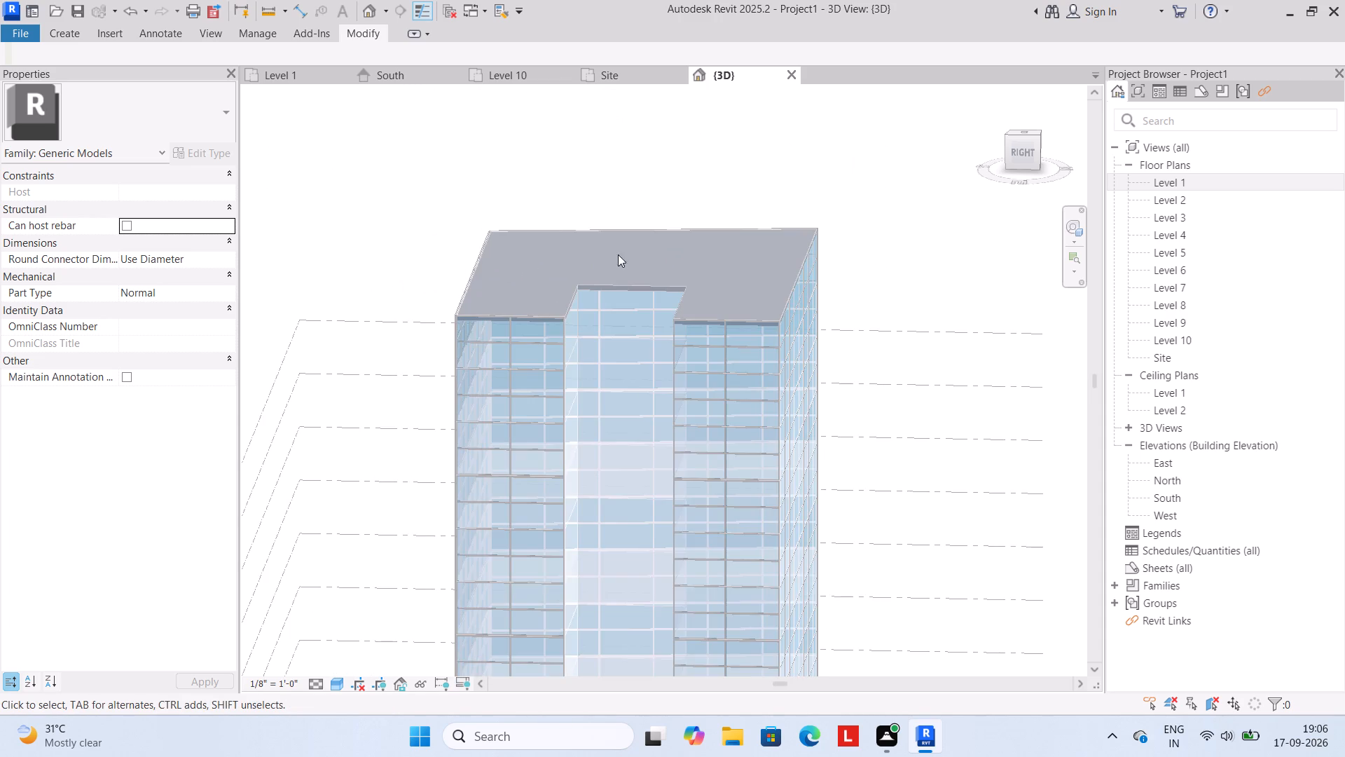
scroll(629, 252, up, 2)
scroll(604, 294, down, 6)
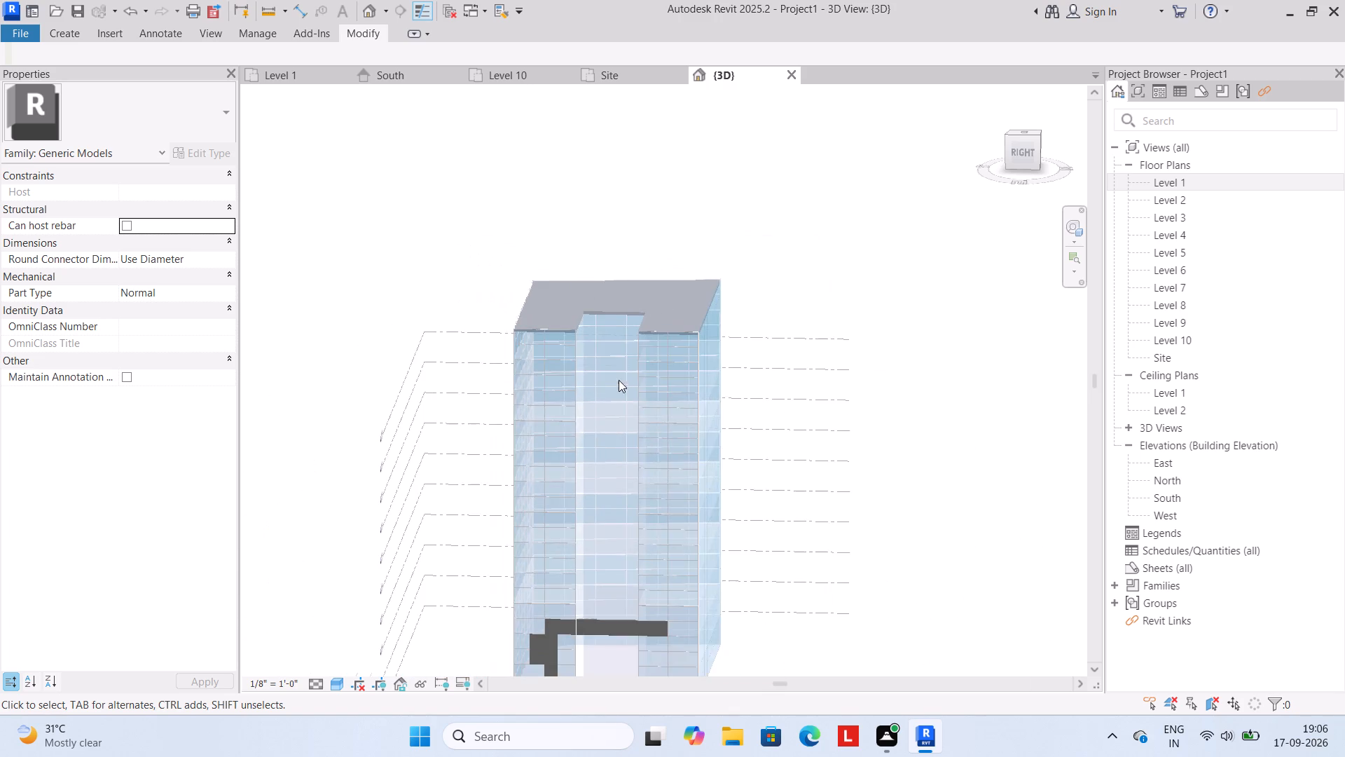
scroll(616, 404, down, 3)
scroll(614, 410, up, 7)
middle_drag(614, 402, 616, 281)
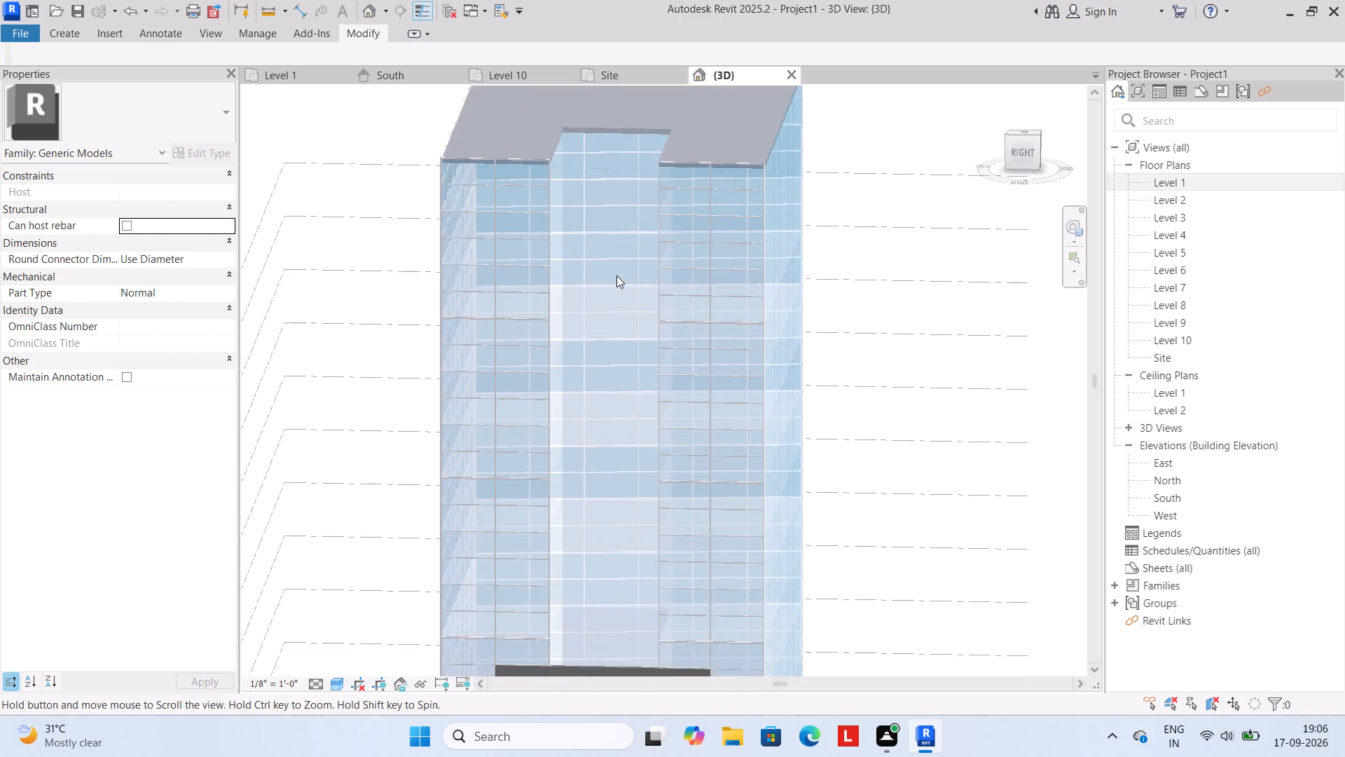
scroll(579, 356, up, 3)
click(581, 438)
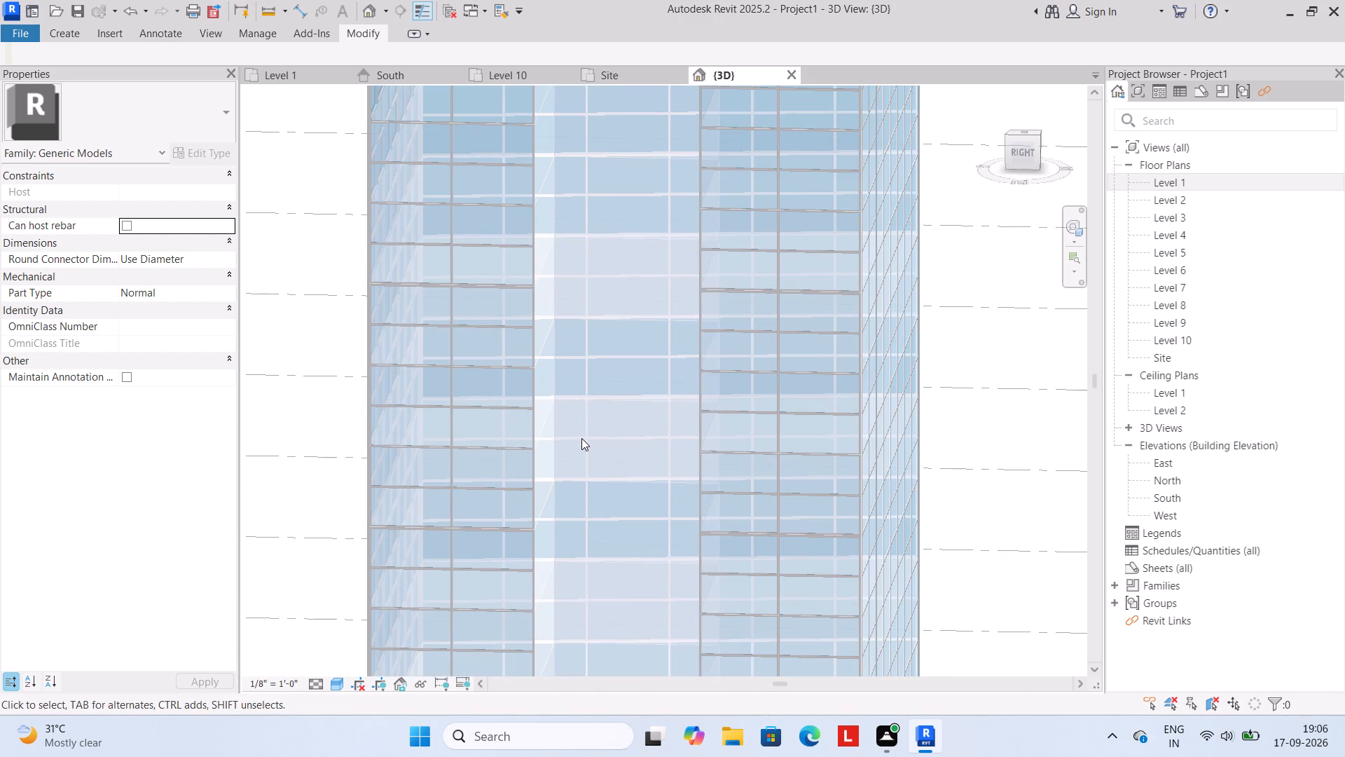
drag(602, 425, 672, 388)
drag(713, 376, 670, 382)
scroll(631, 358, down, 2)
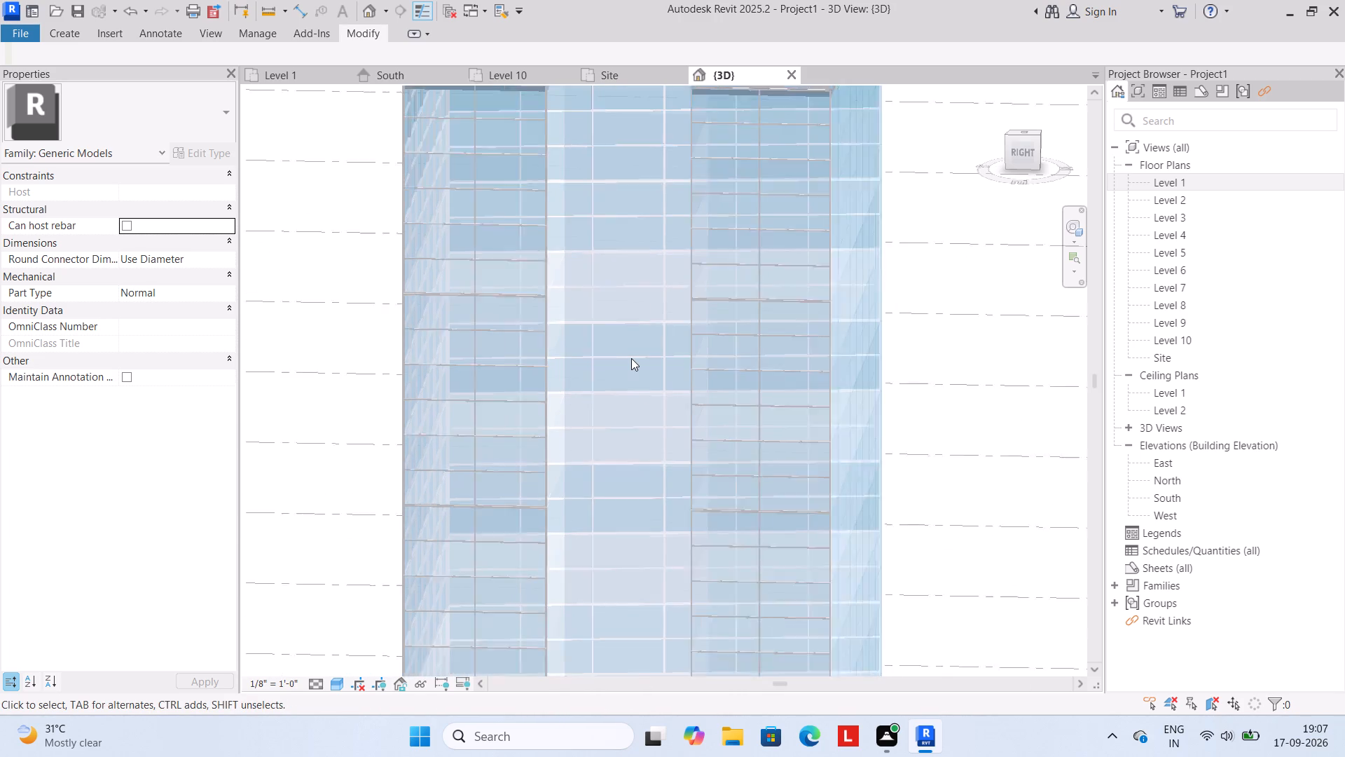
scroll(631, 358, down, 3)
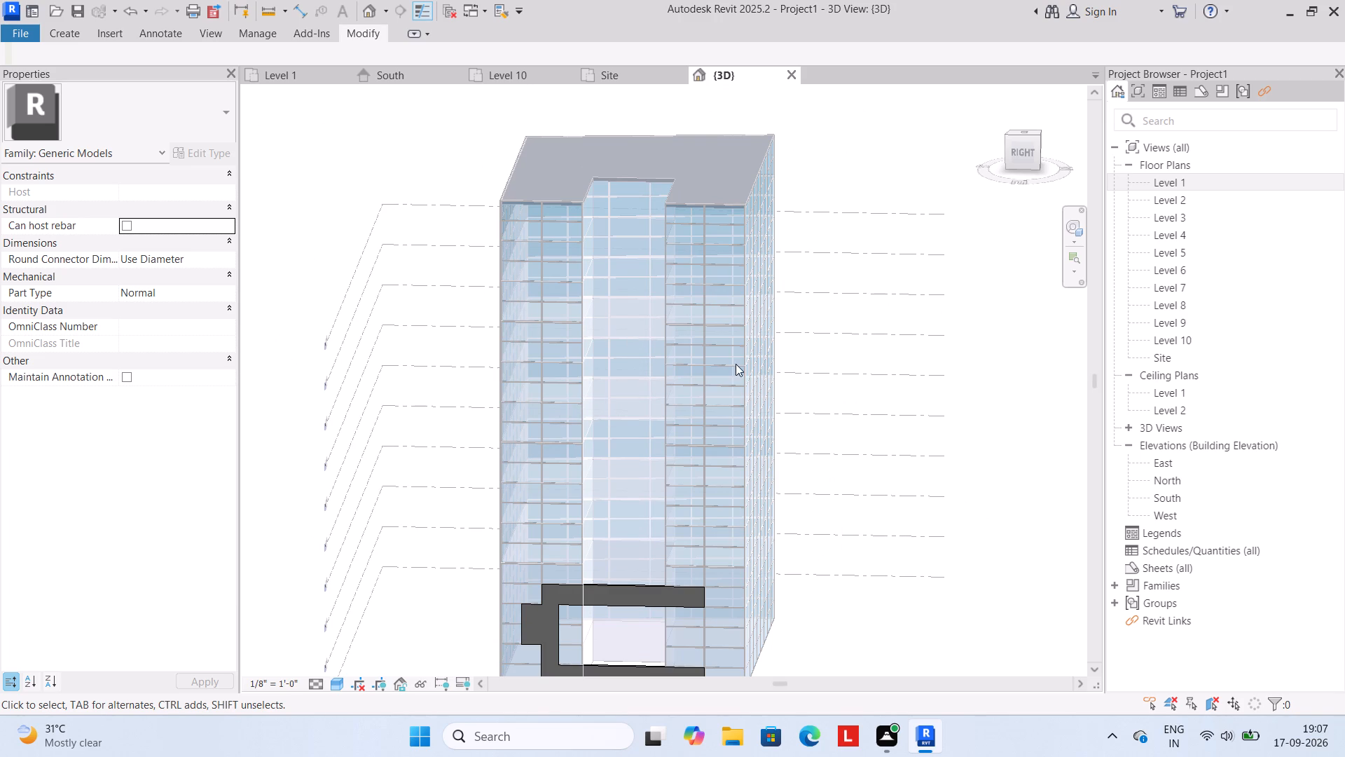
middle_drag(672, 441, 652, 390)
scroll(633, 423, down, 2)
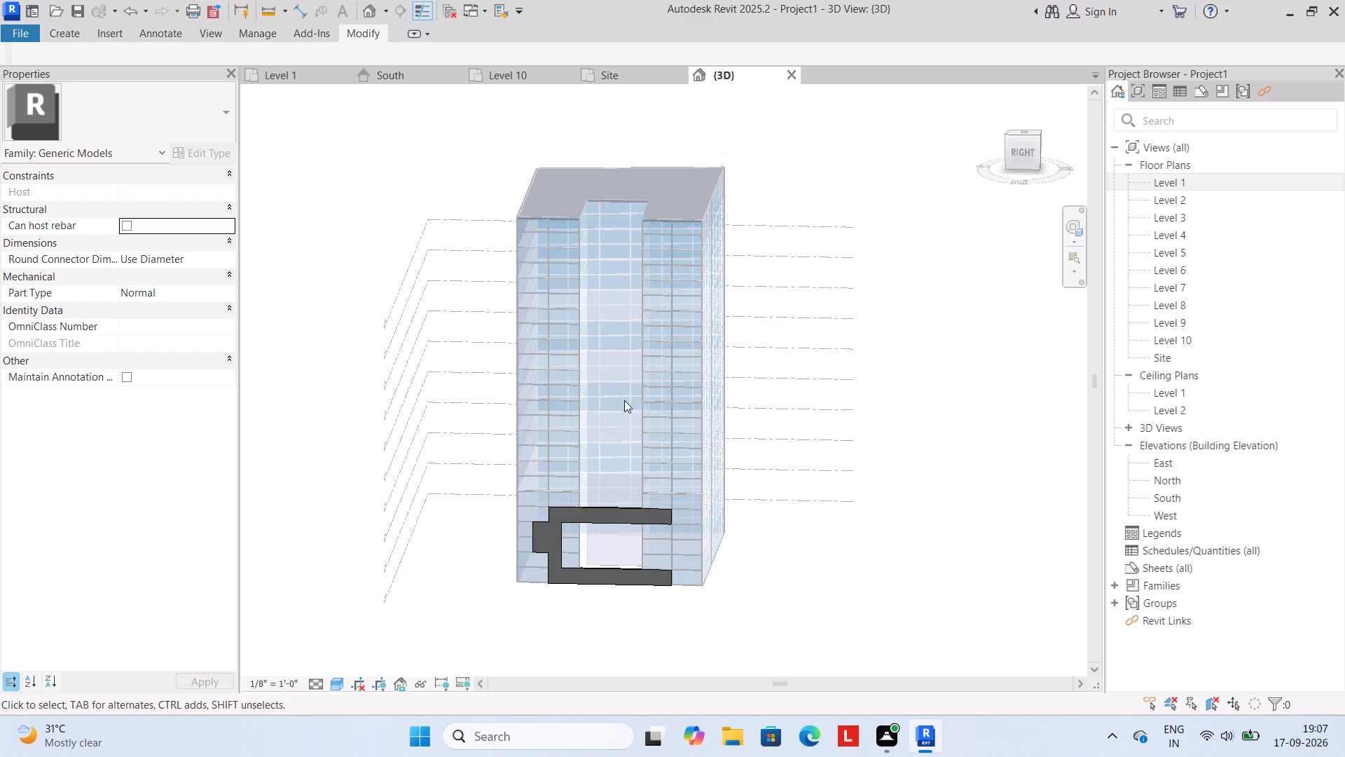
scroll(611, 416, down, 1)
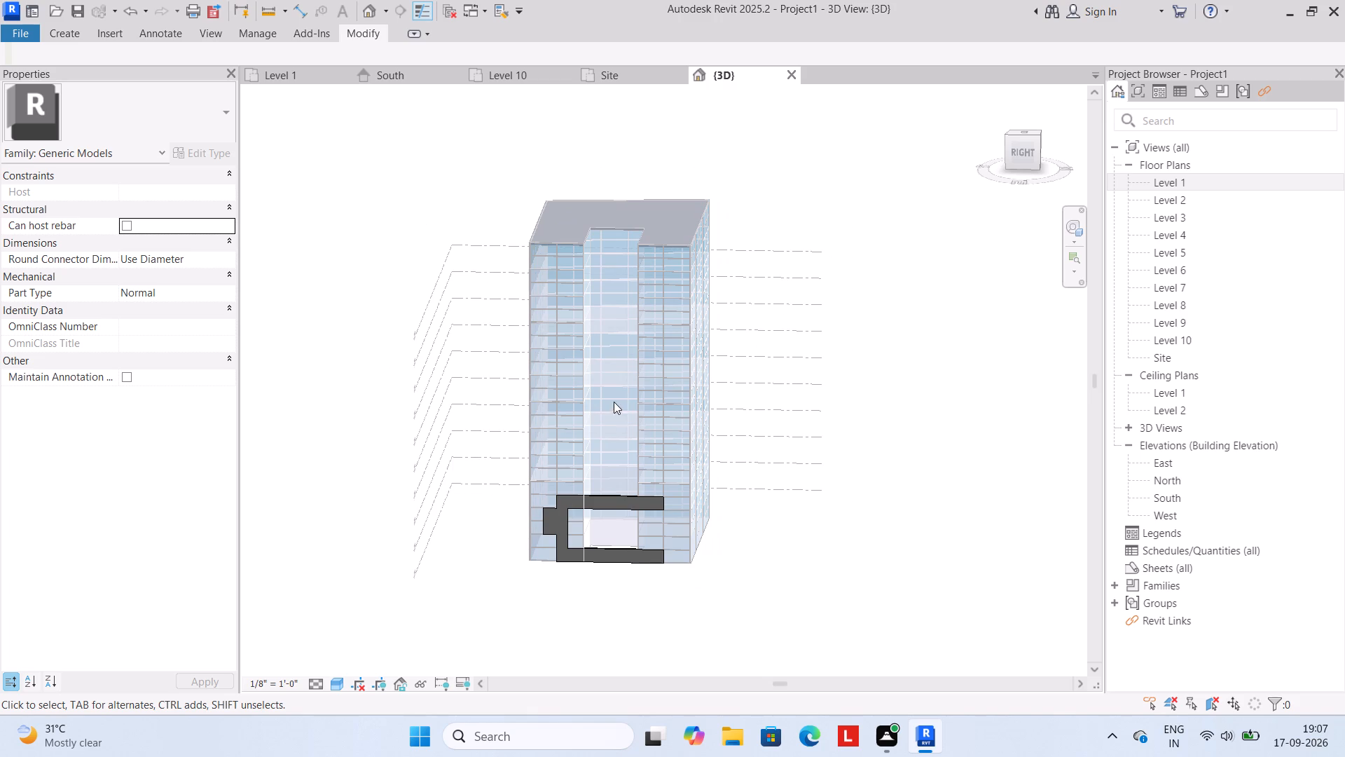
Stretch the C-shaped extrusion's side projection outward to the front facade's outer vertical edge and deselect it.
click(556, 521)
click(544, 521)
scroll(544, 520, up, 4)
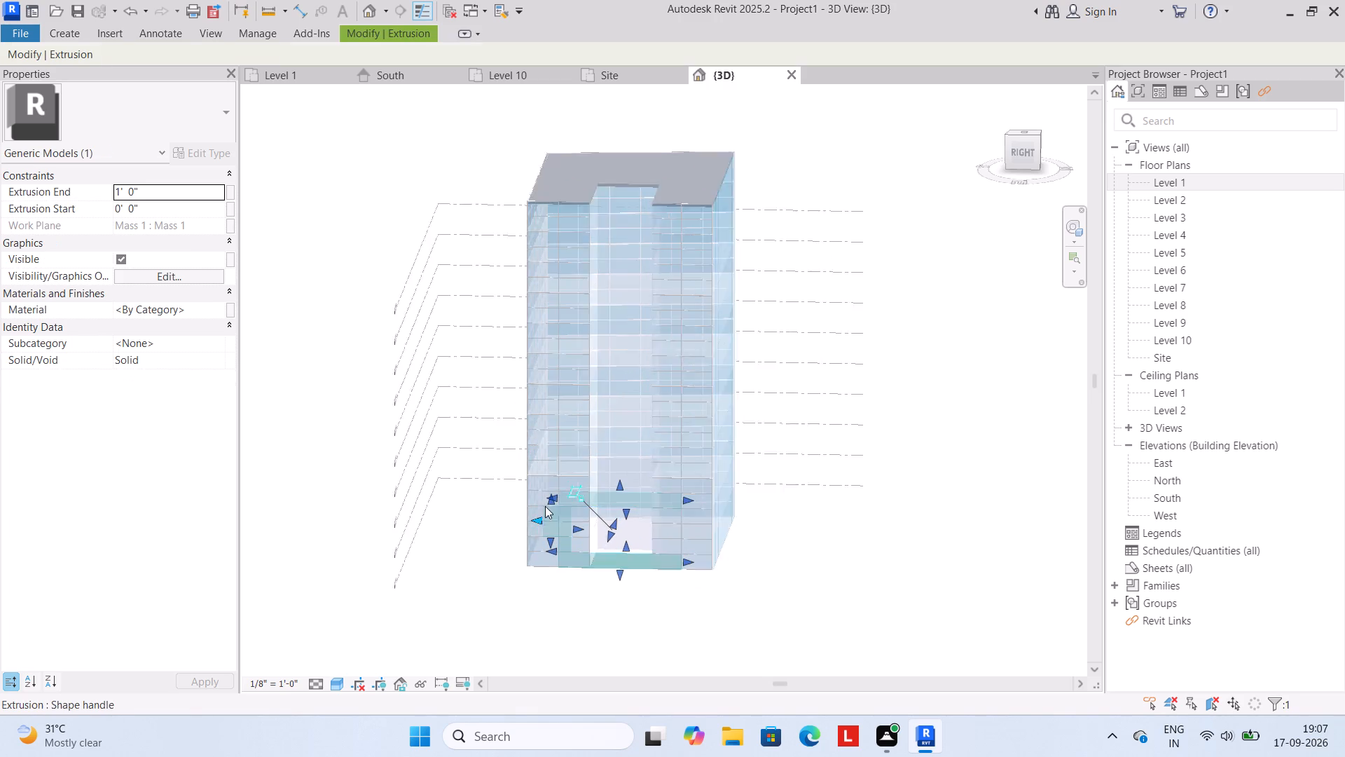
drag(538, 519, 523, 519)
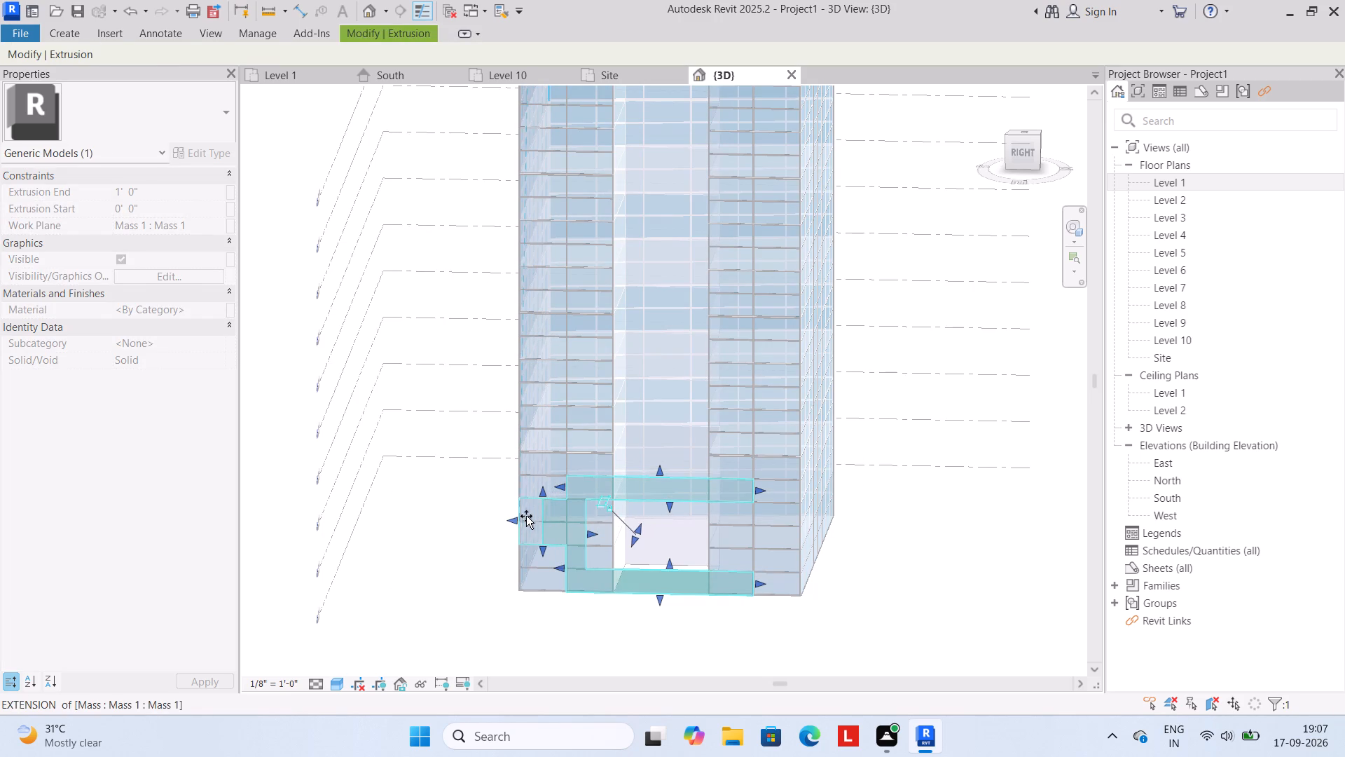
click(840, 515)
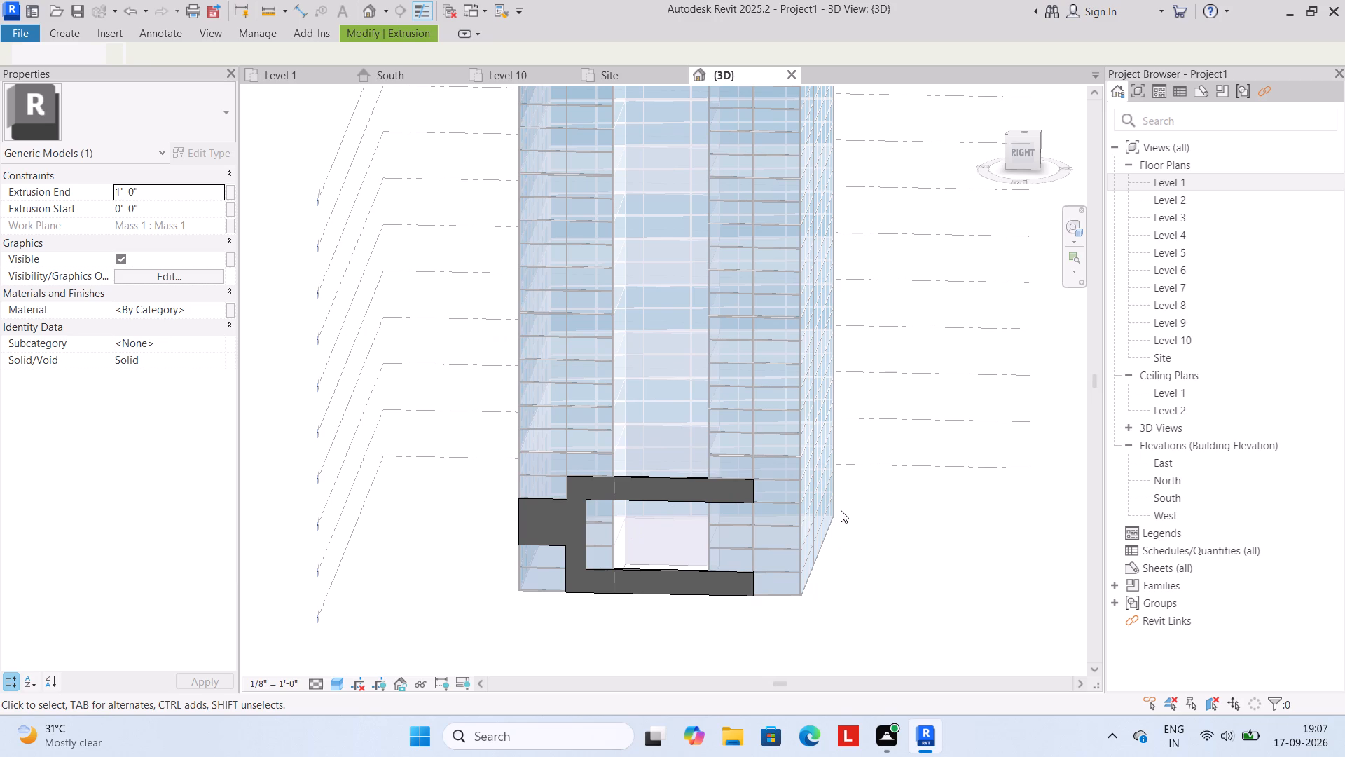
Examine the roof and its recessed notch at the top of the tower's front facade.
scroll(812, 512, down, 2)
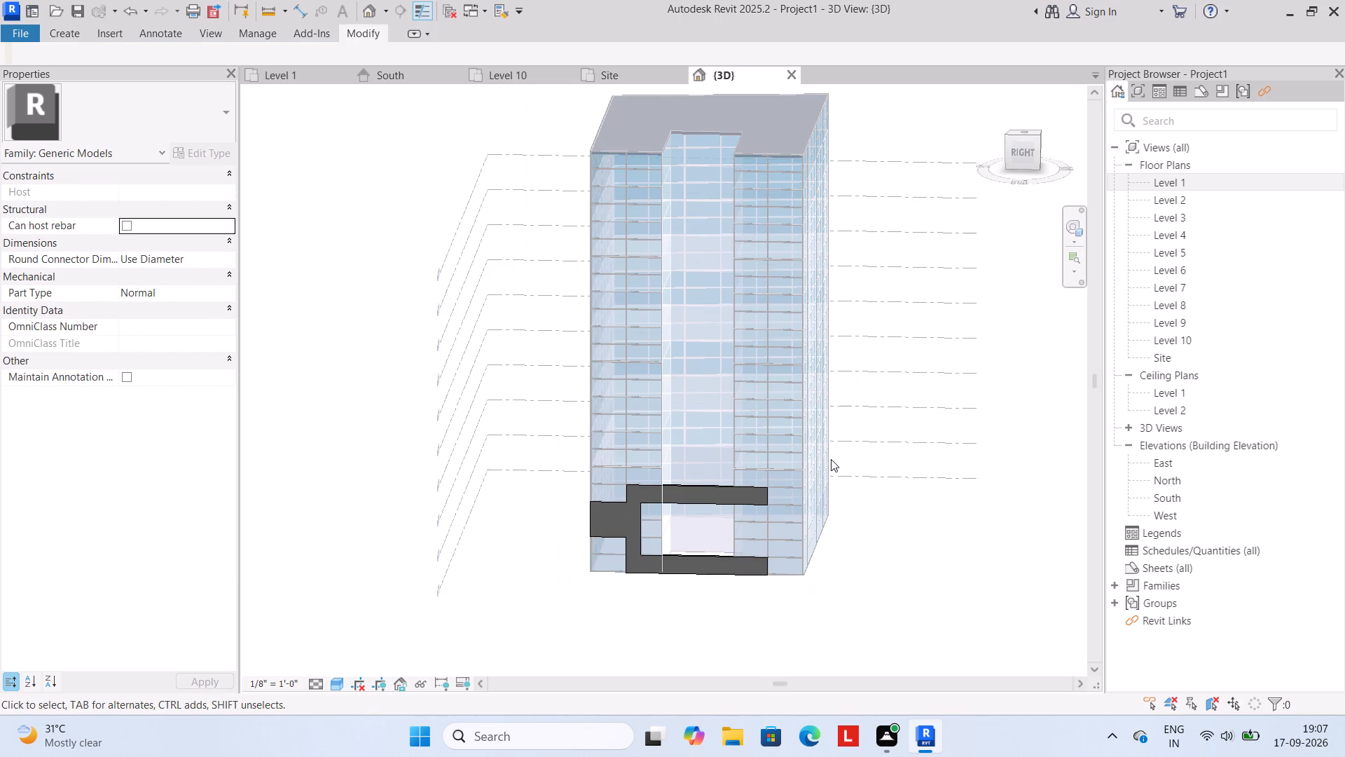
scroll(831, 459, down, 1)
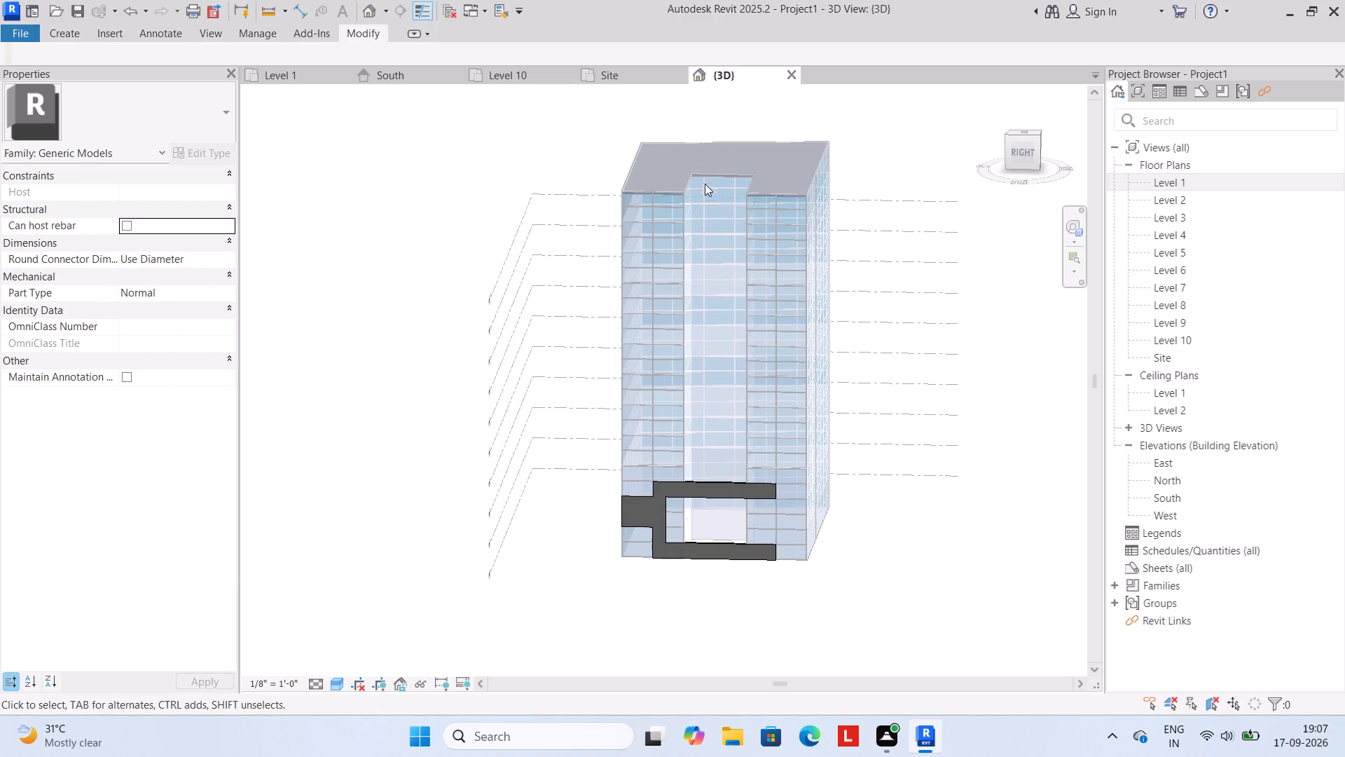
middle_drag(705, 180, 688, 343)
scroll(689, 328, up, 6)
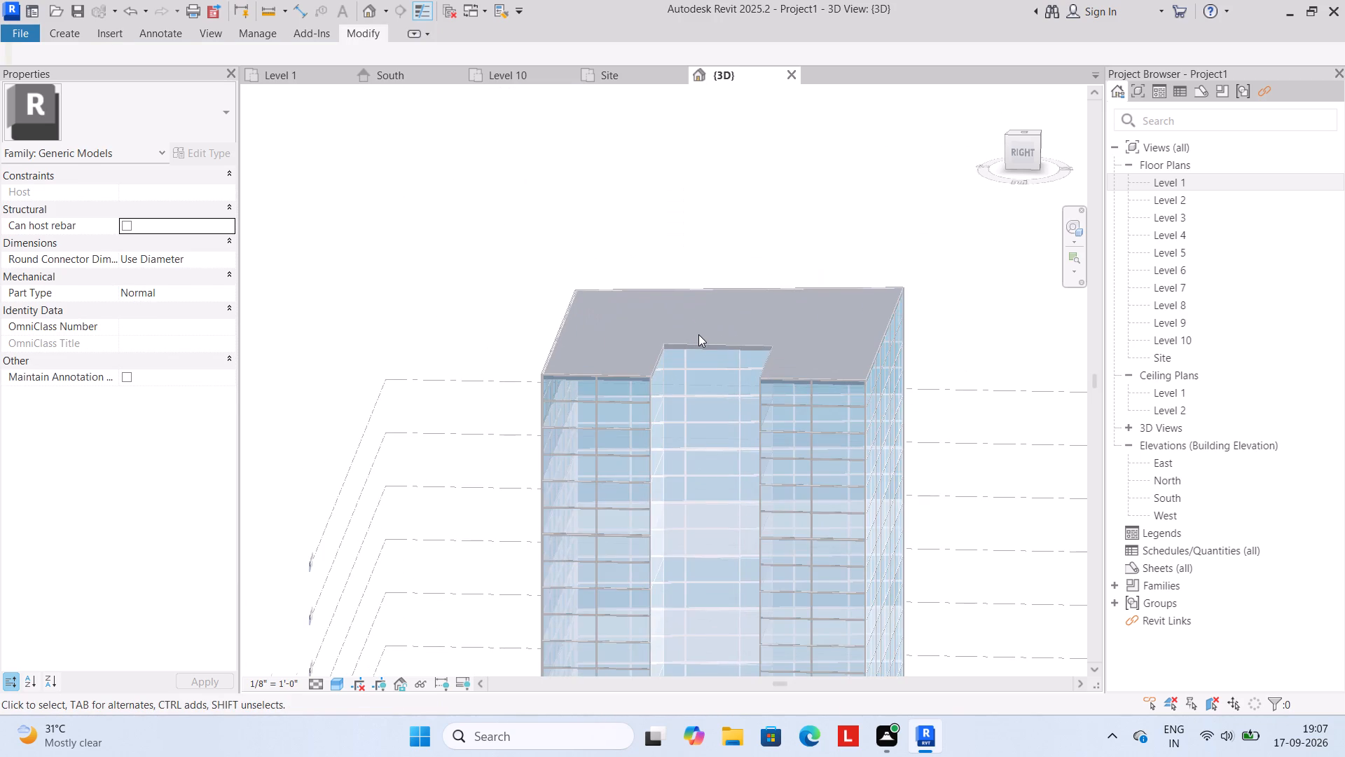
scroll(698, 334, up, 1)
scroll(644, 383, down, 4)
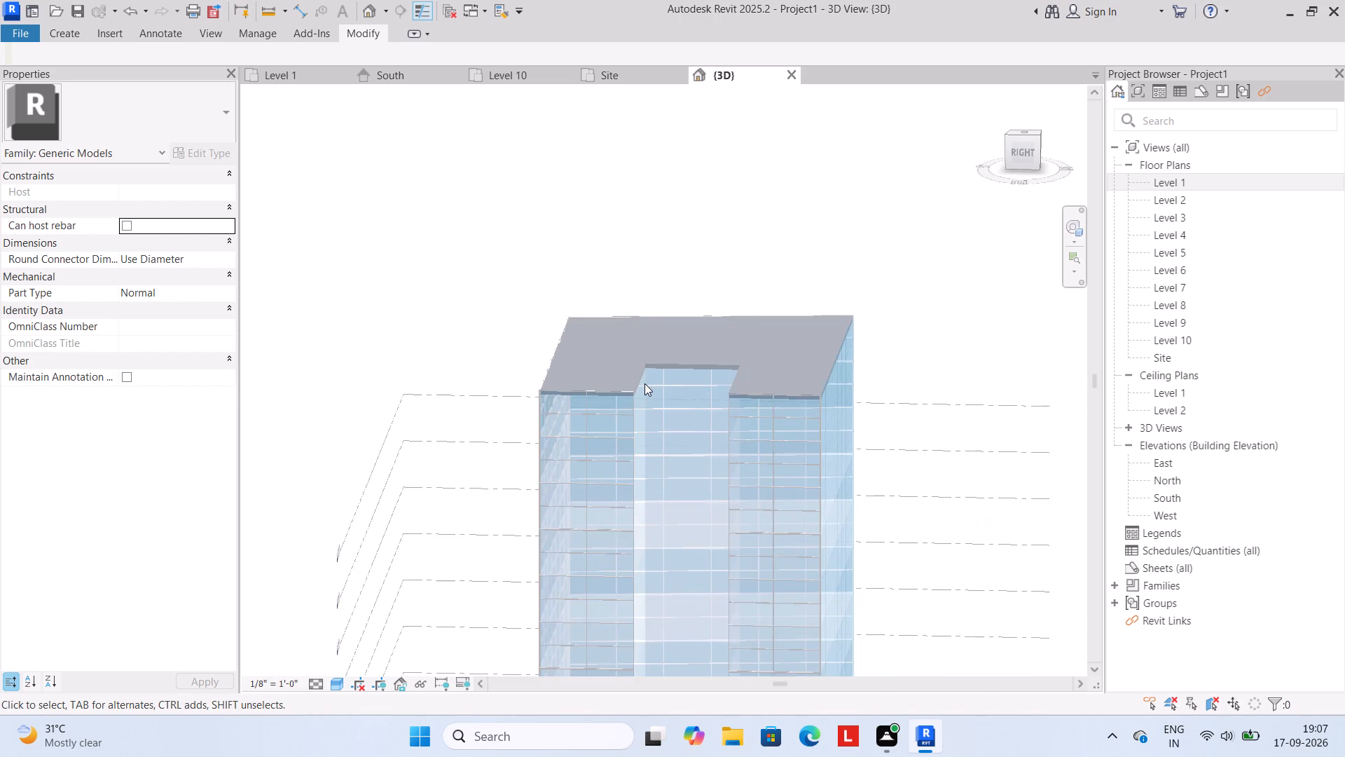
scroll(644, 383, up, 6)
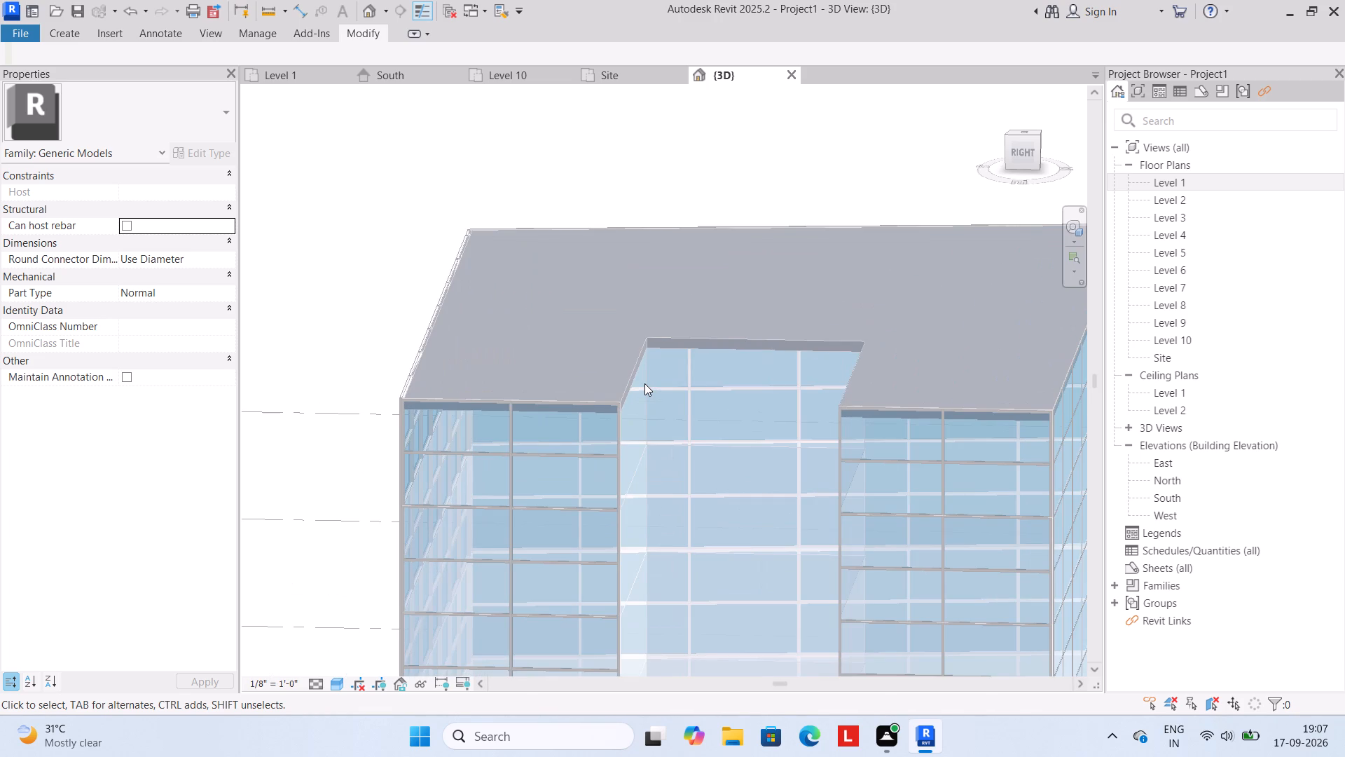
scroll(644, 383, down, 5)
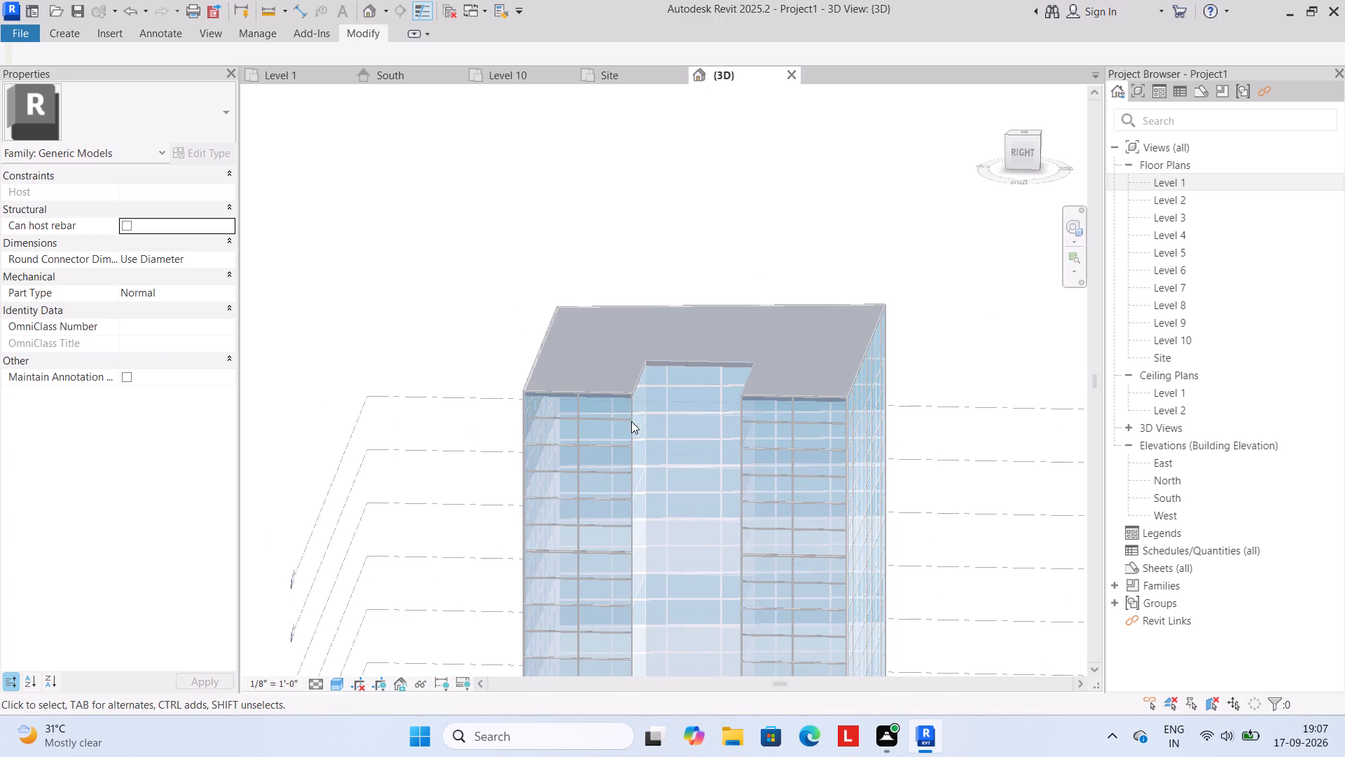
click(633, 440)
click(736, 439)
Thicken the C-shaped extrusion's top band by pulling its underside down into the opening, and deselect it.
scroll(710, 423, down, 4)
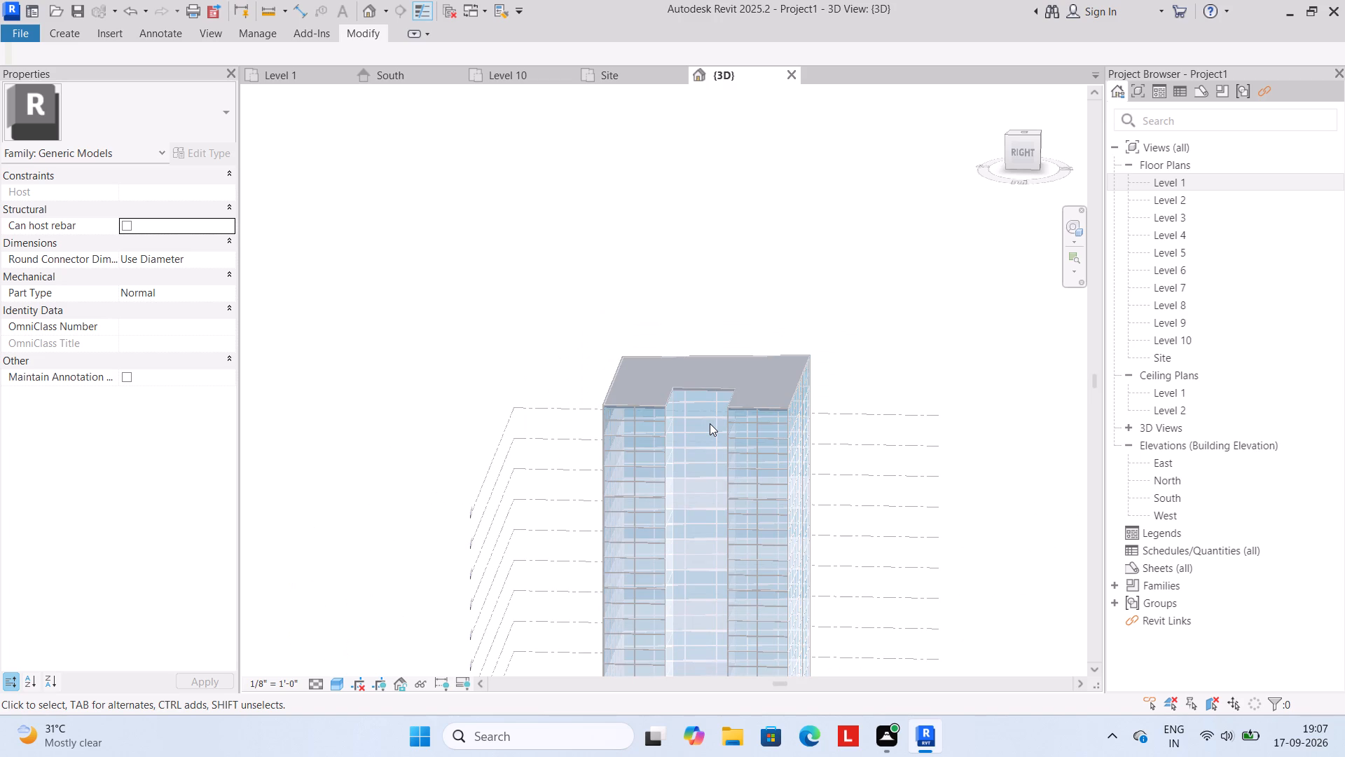
scroll(729, 421, down, 6)
scroll(727, 566, up, 4)
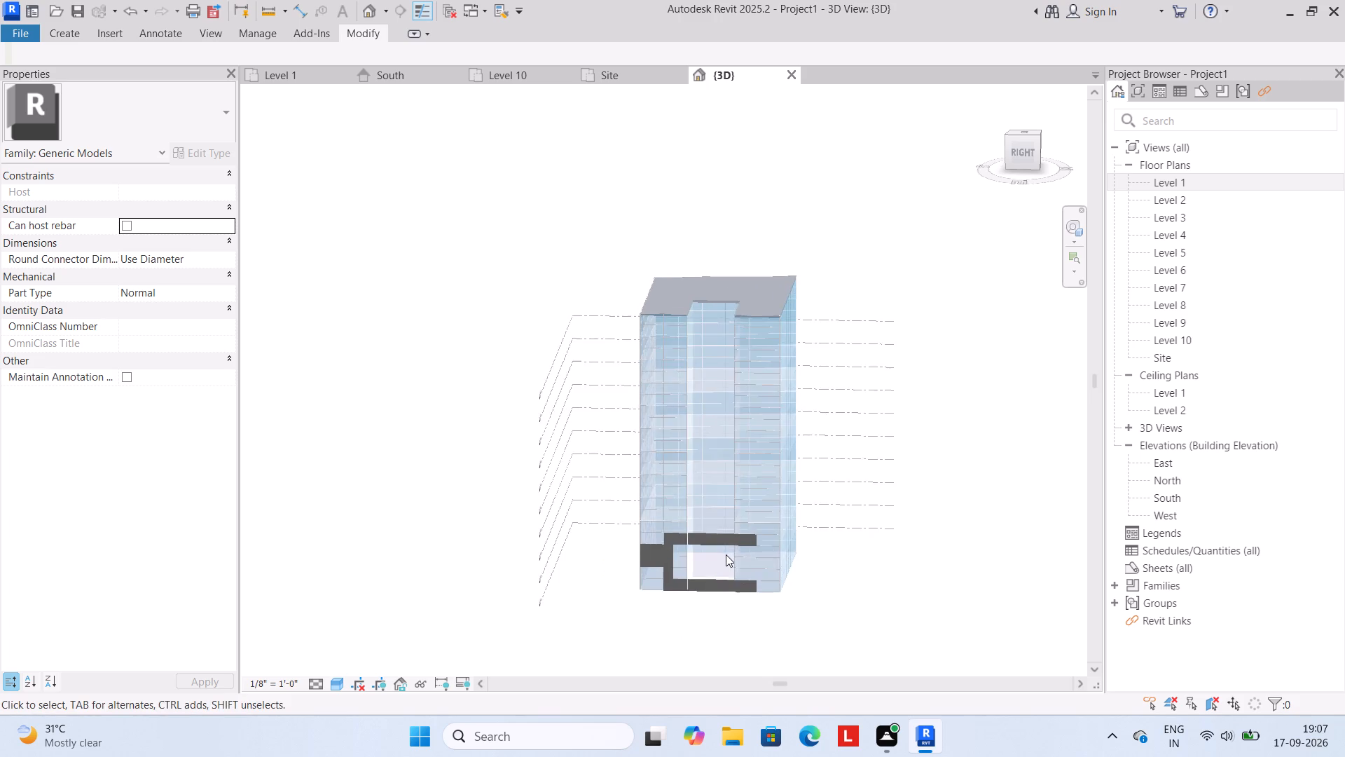
scroll(726, 554, up, 3)
scroll(708, 571, down, 2)
scroll(705, 568, up, 9)
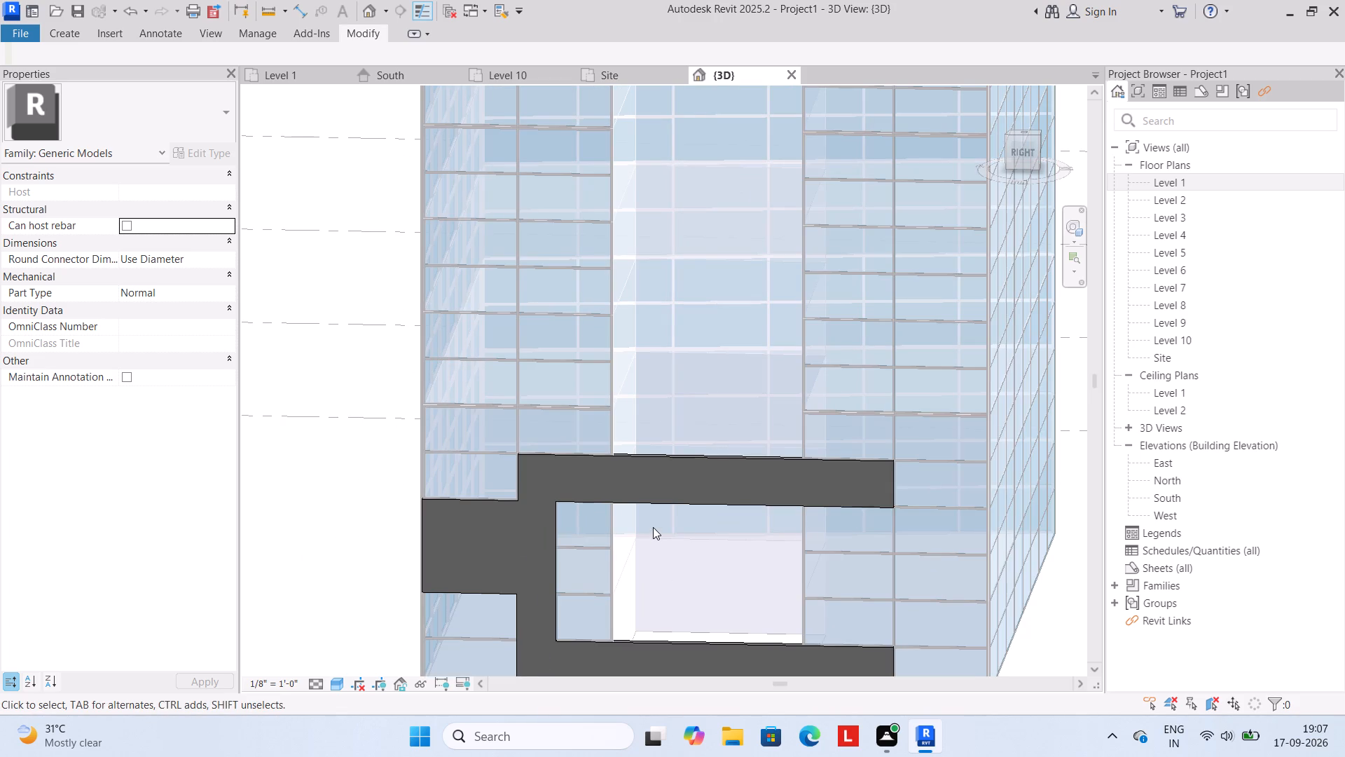
click(674, 494)
click(675, 500)
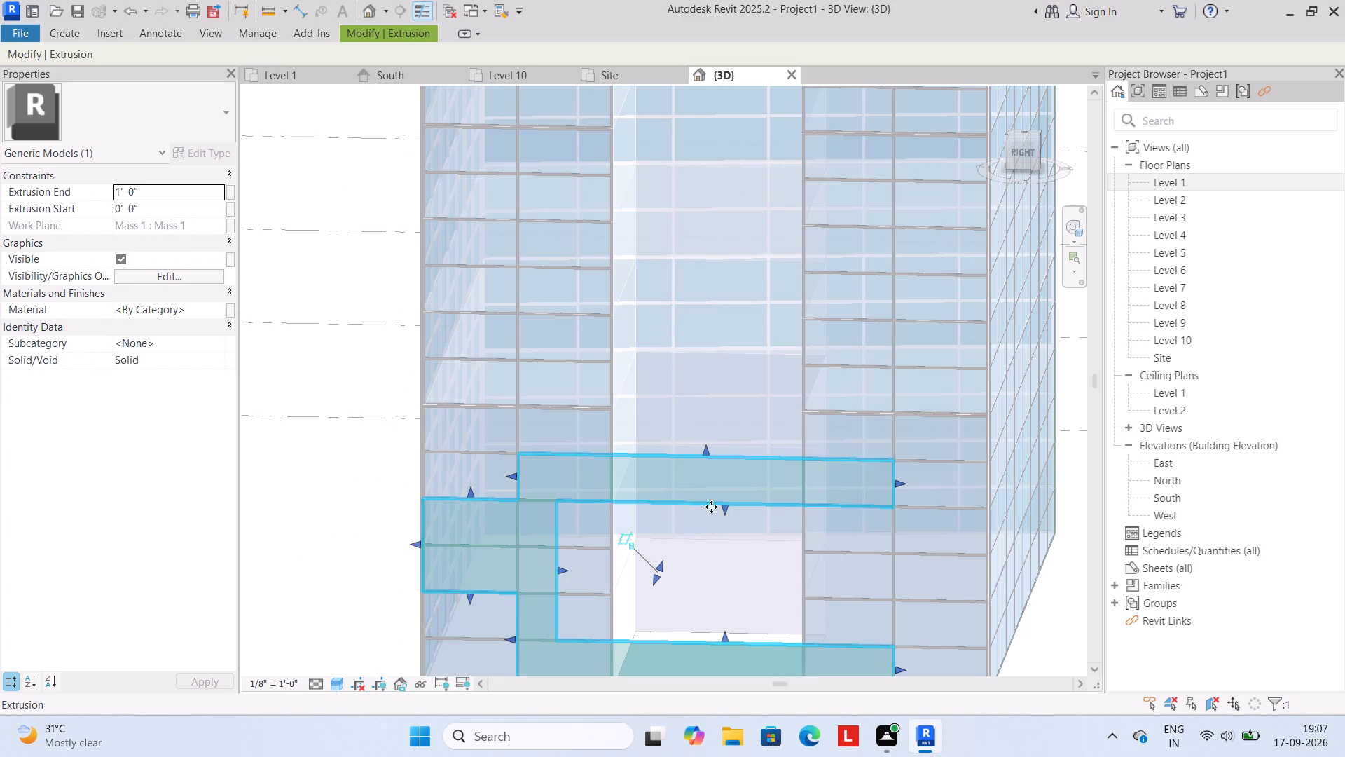
drag(724, 508, 724, 538)
scroll(763, 512, down, 2)
click(991, 580)
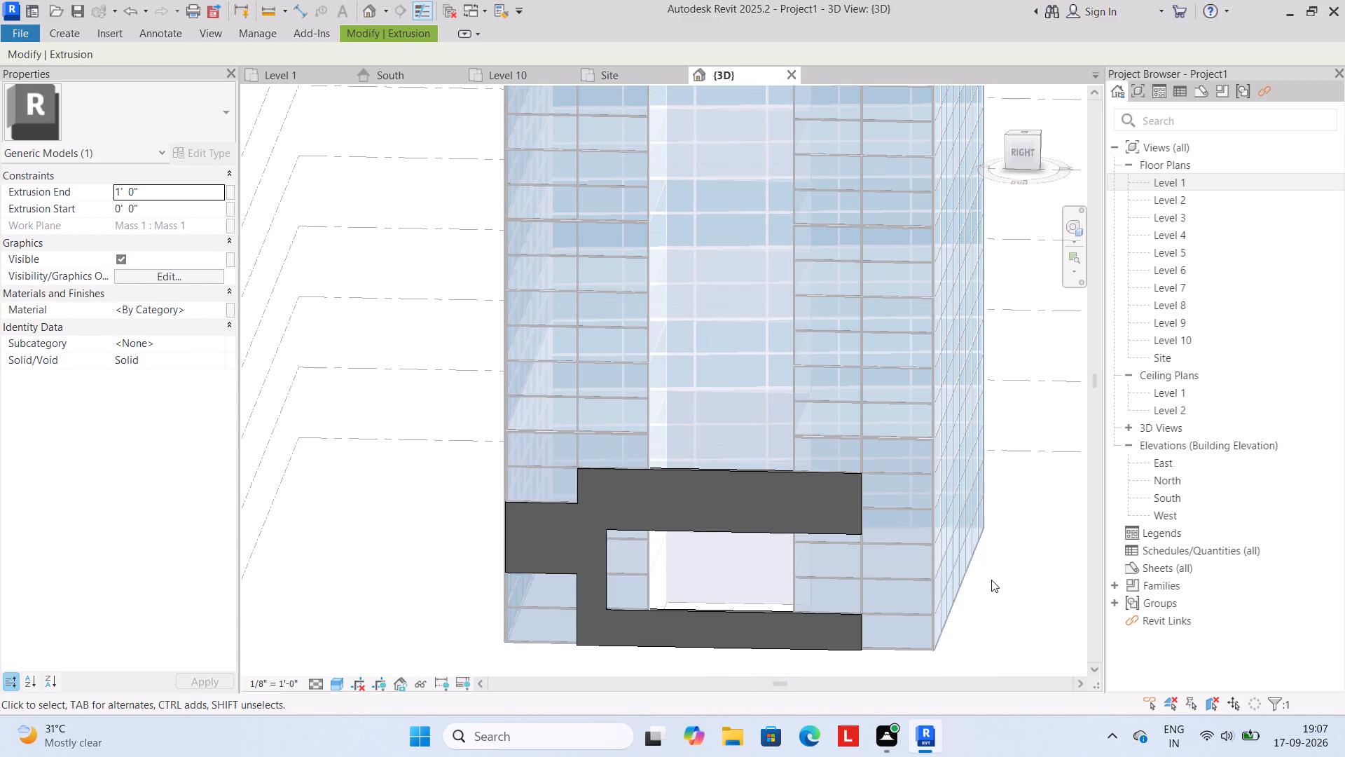
Widen the C-shaped extrusion's vertical side by moving its inner face to the near edge of the facade's central recess.
click(600, 560)
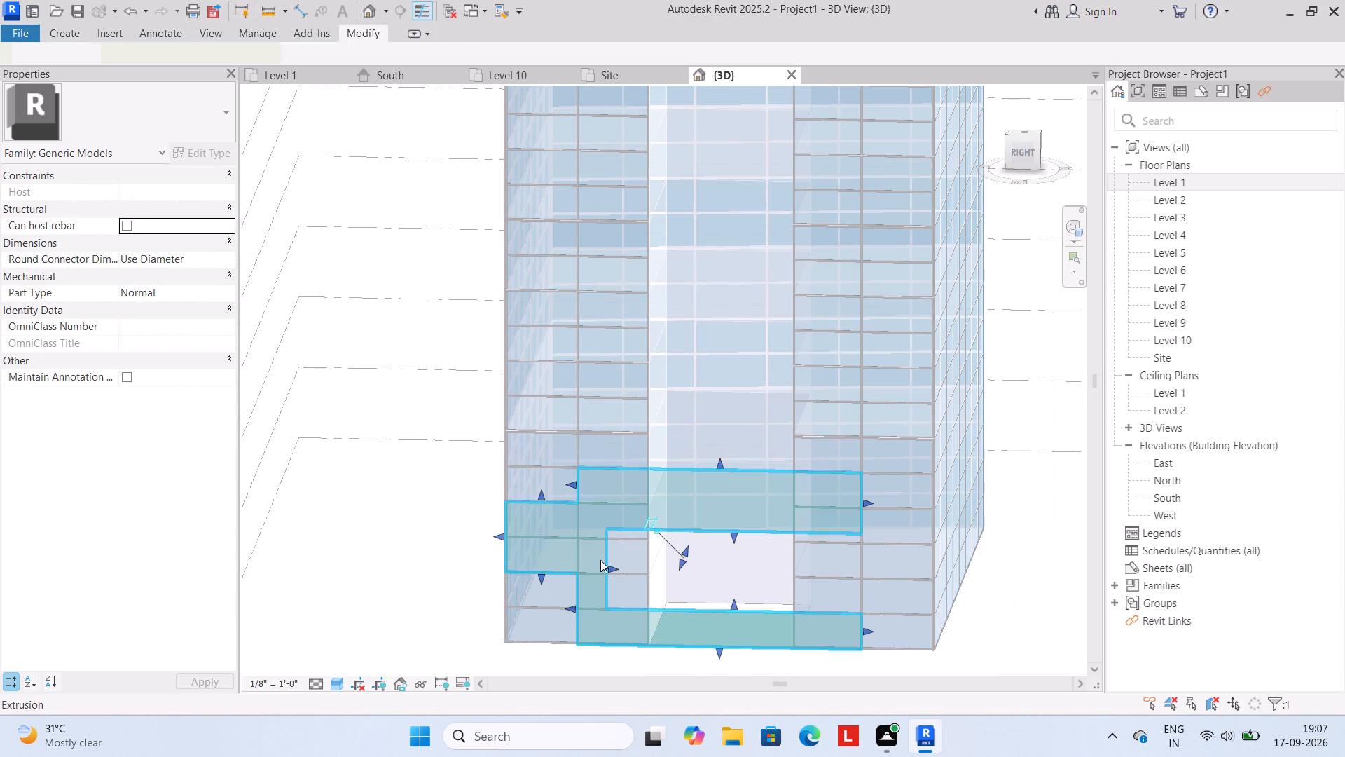
drag(607, 561, 643, 561)
scroll(635, 563, down, 2)
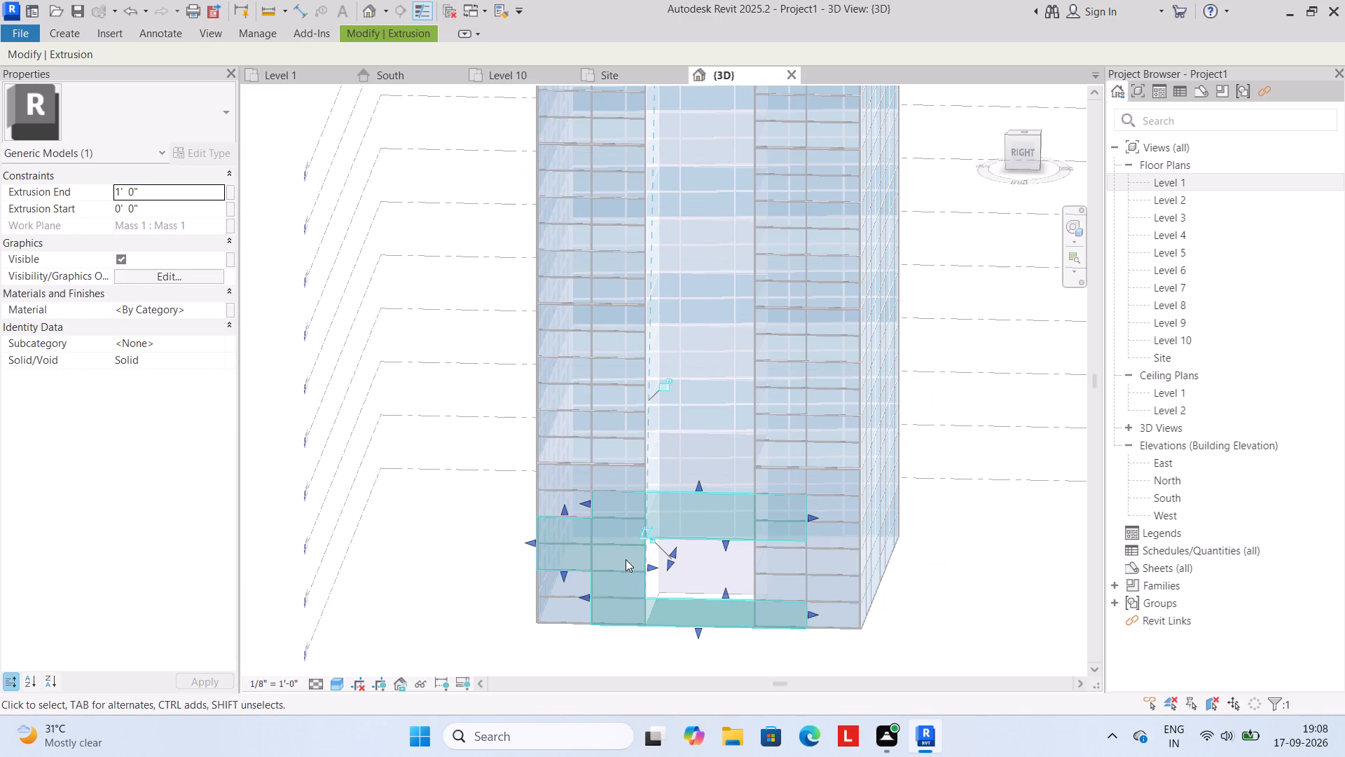
click(504, 638)
Deepen the C-shaped extrusion's side projection by pulling its bottom edge slightly downward, and deselect it.
click(573, 561)
click(563, 566)
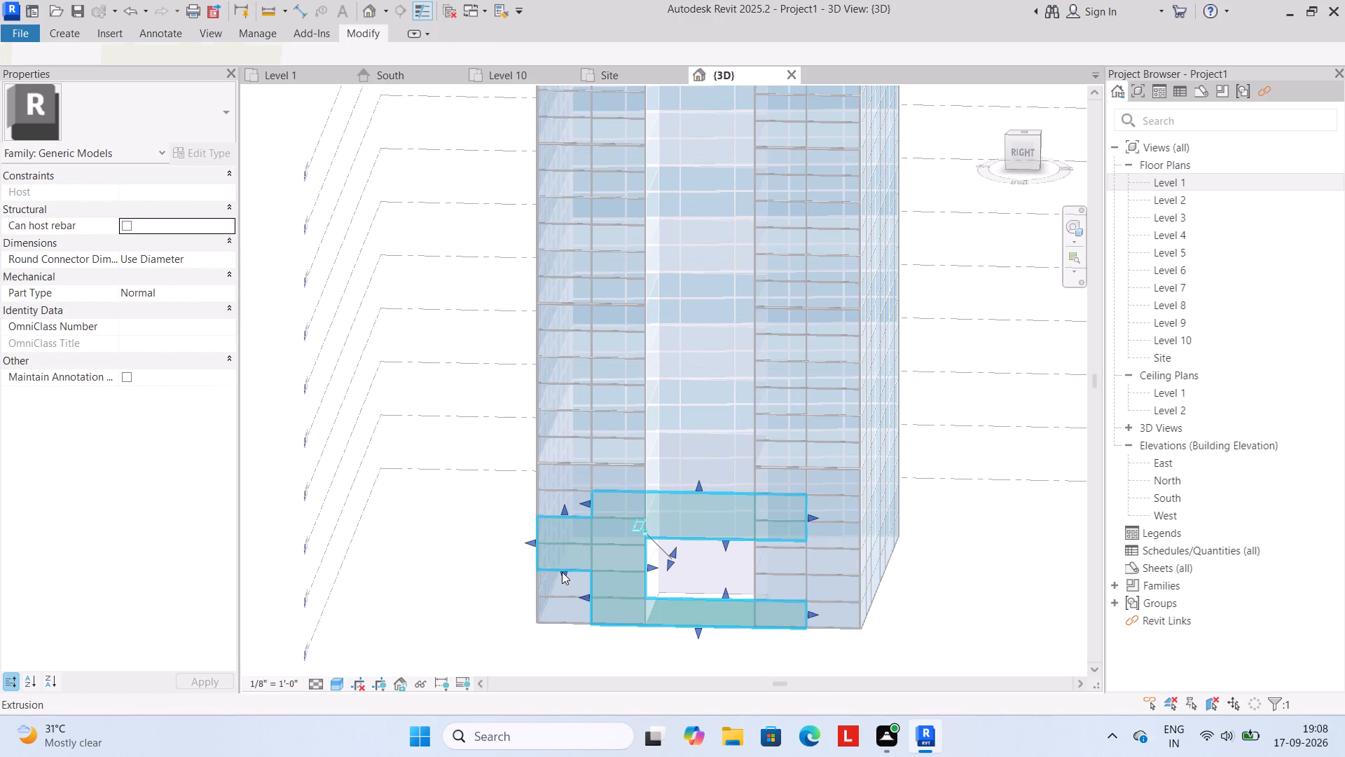
drag(562, 573, 562, 585)
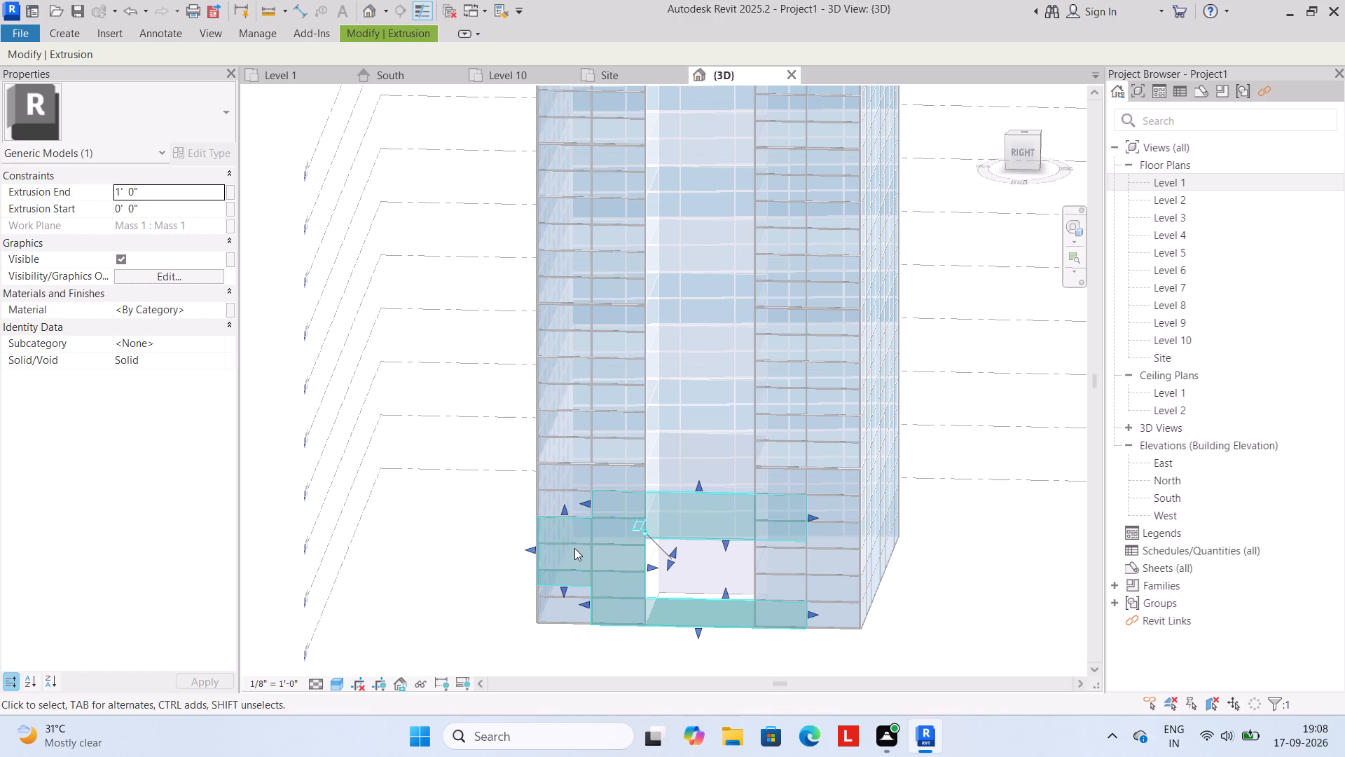
click(421, 595)
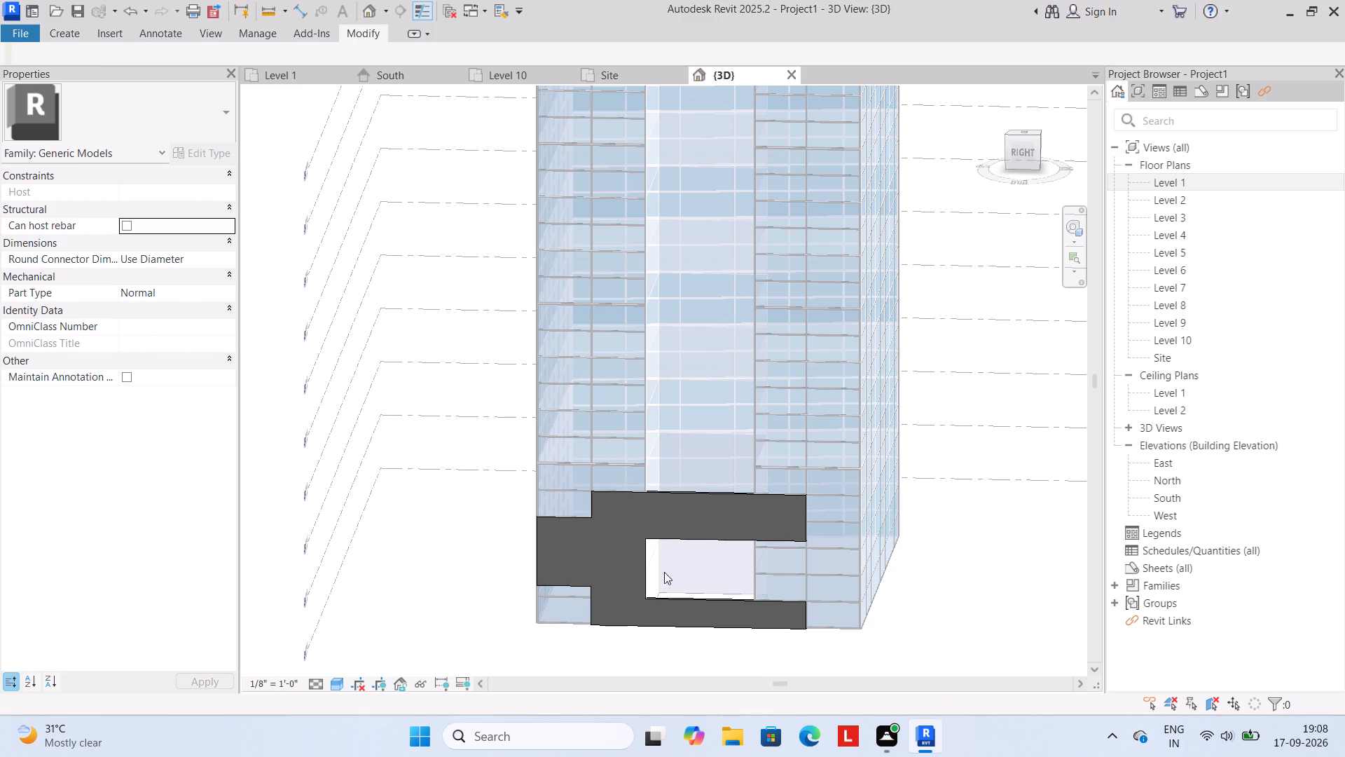
Inspect the whole tower and the corners of the roof's recessed notch above the front facade.
scroll(752, 519, down, 4)
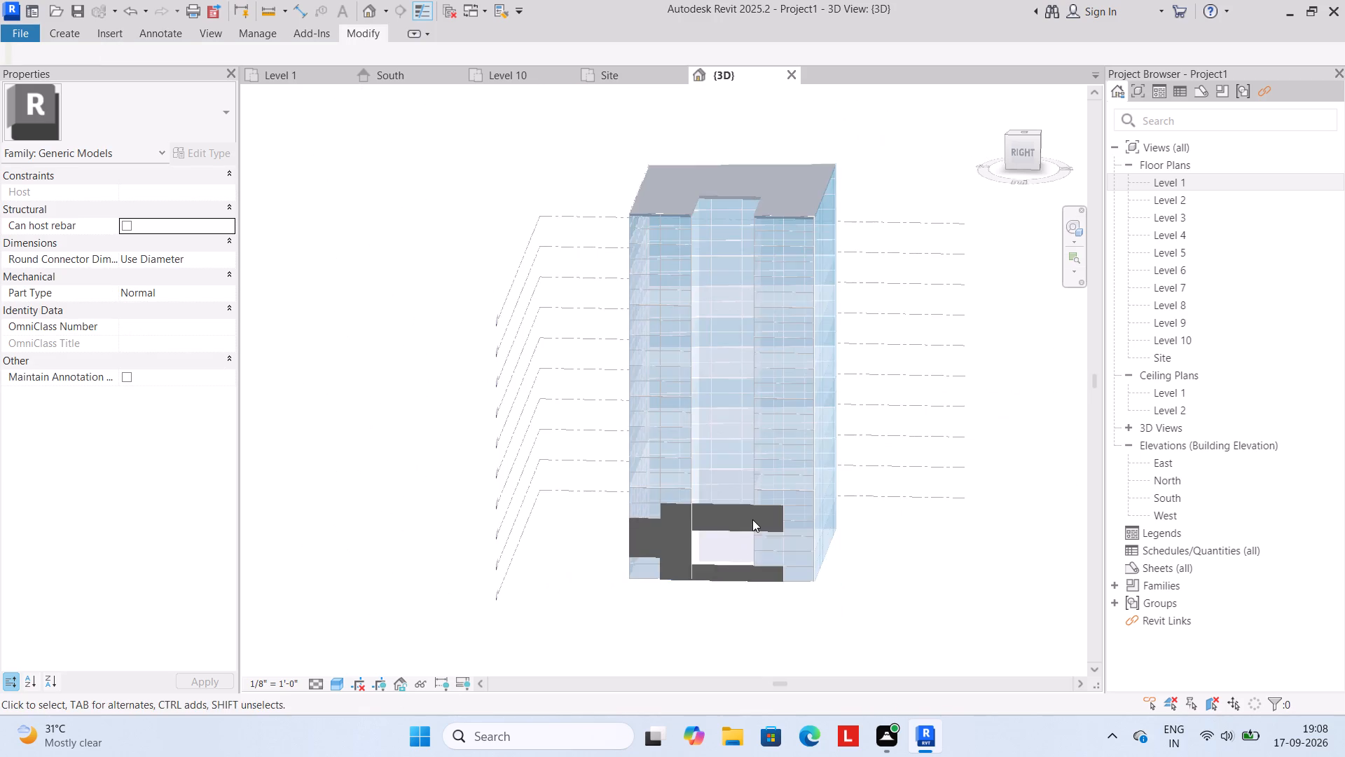
scroll(745, 506, down, 1)
middle_drag(740, 496, 702, 573)
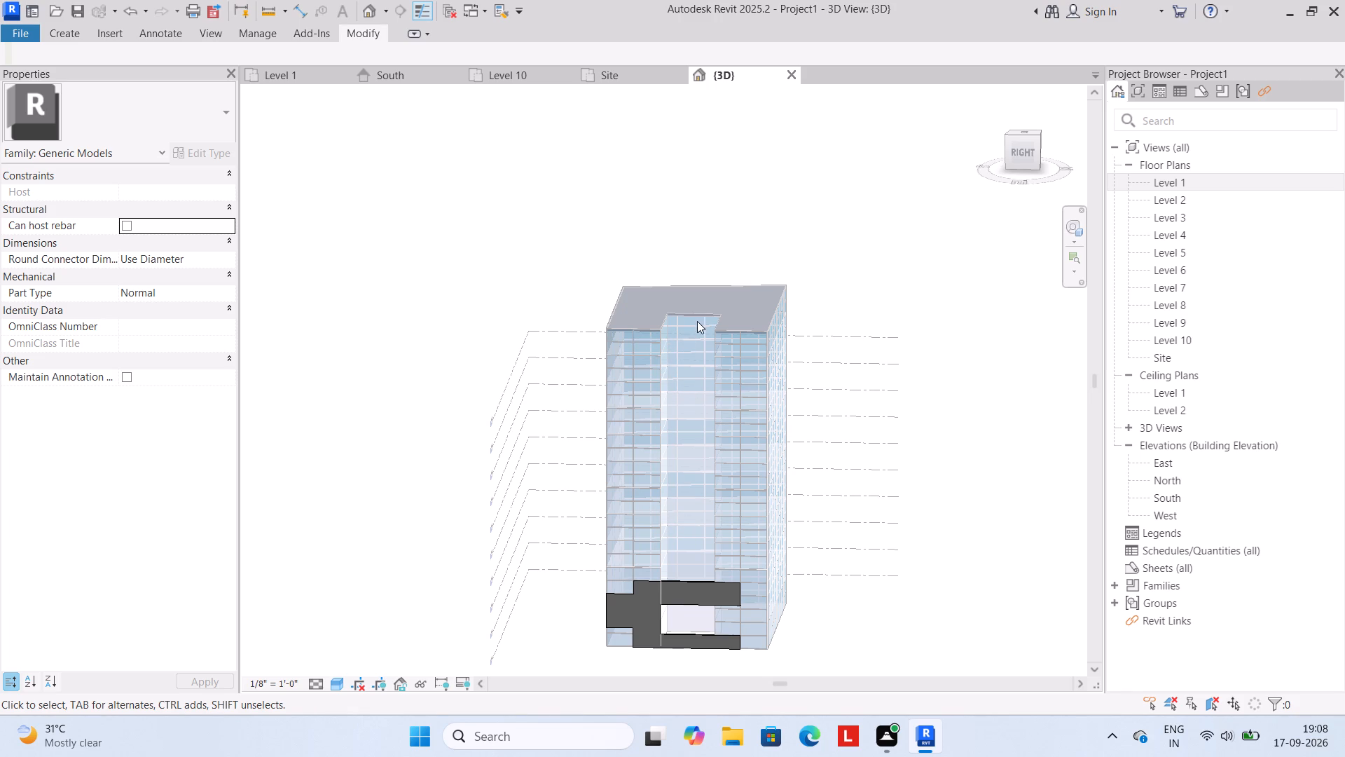
scroll(684, 321, up, 9)
click(796, 348)
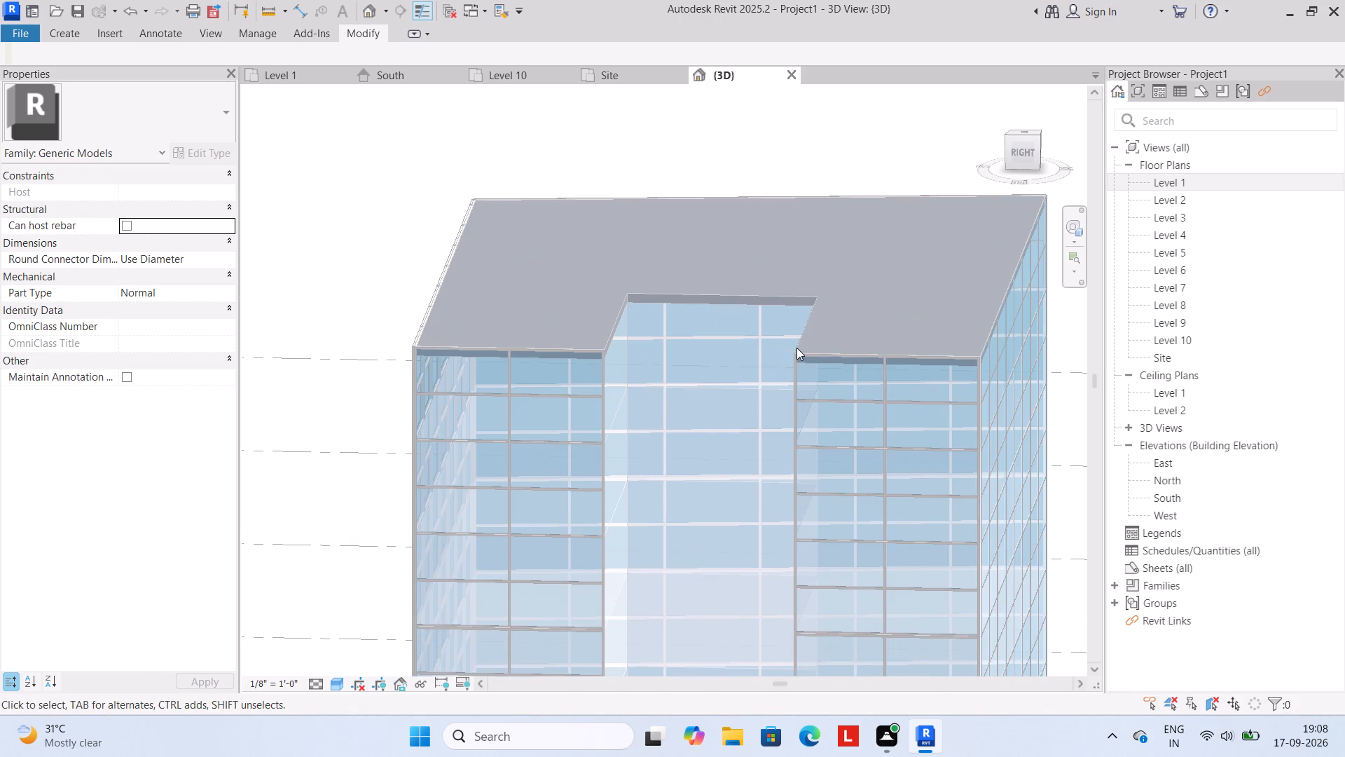
triple_click(717, 292)
click(717, 292)
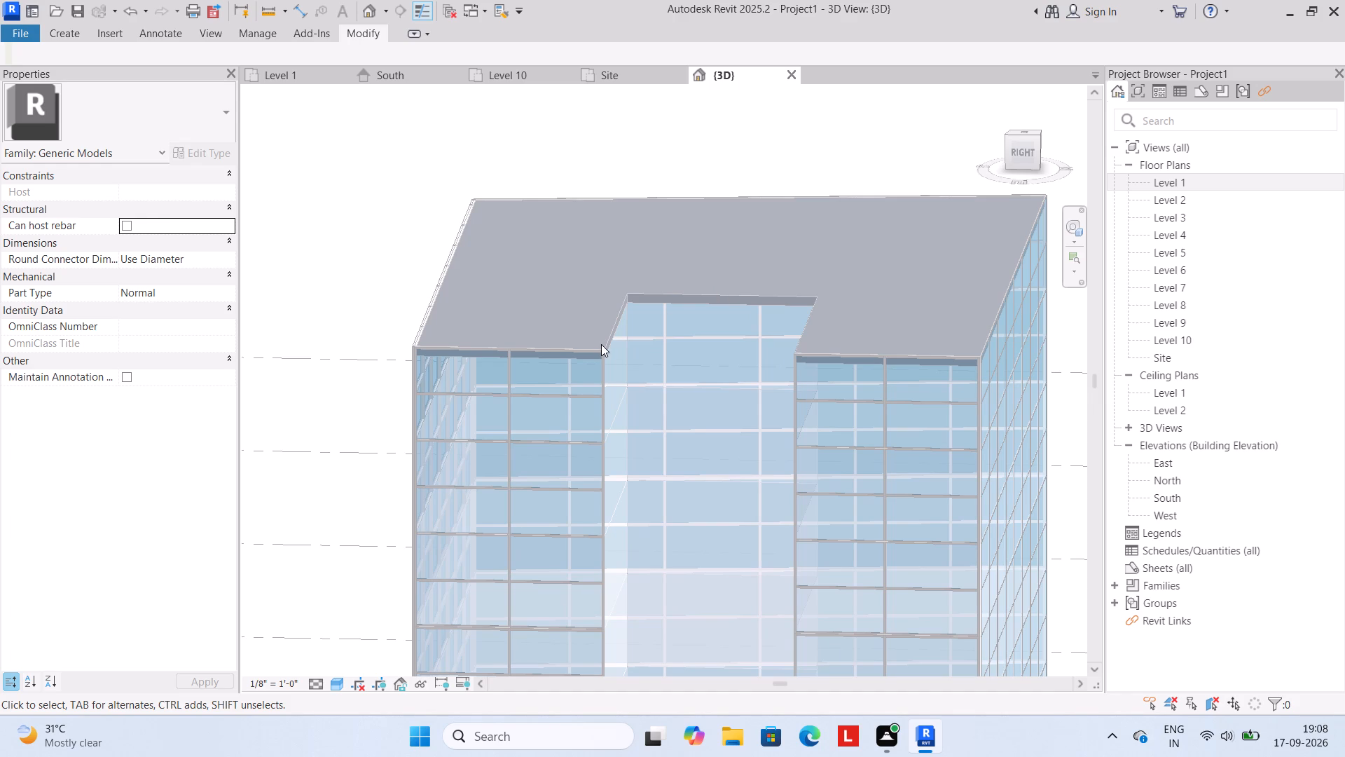
double_click(601, 344)
triple_click(602, 338)
triple_click(609, 330)
click(609, 330)
Finish the in-place generic model and return to the project.
click(595, 361)
click(360, 34)
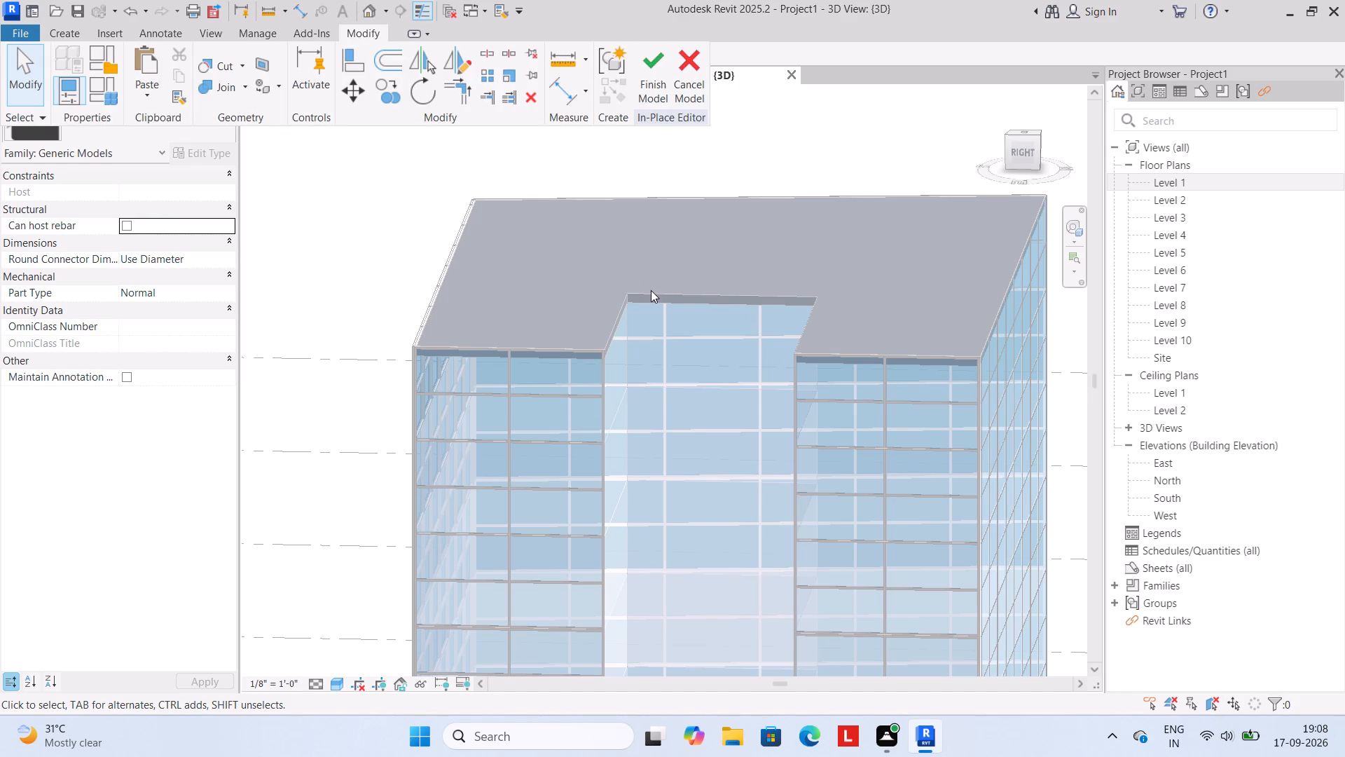
click(651, 290)
click(361, 29)
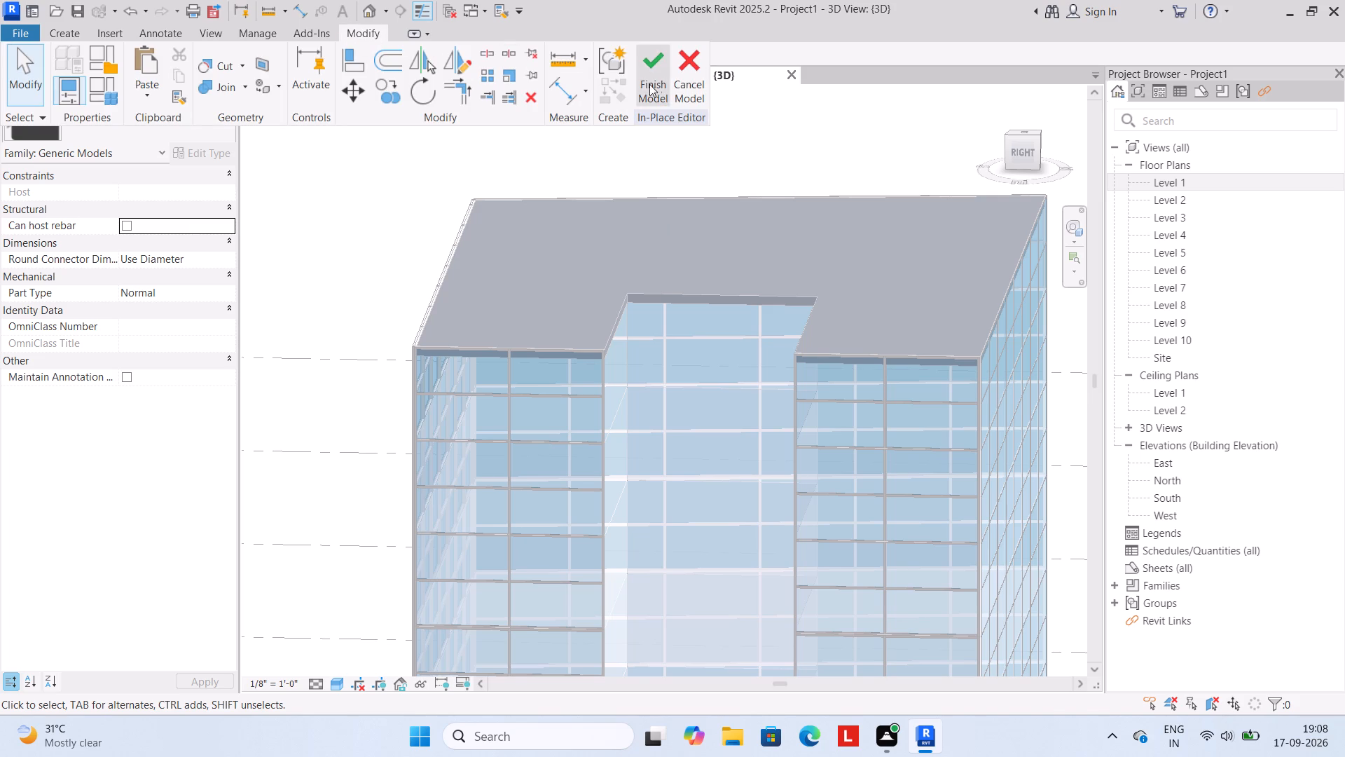
click(654, 84)
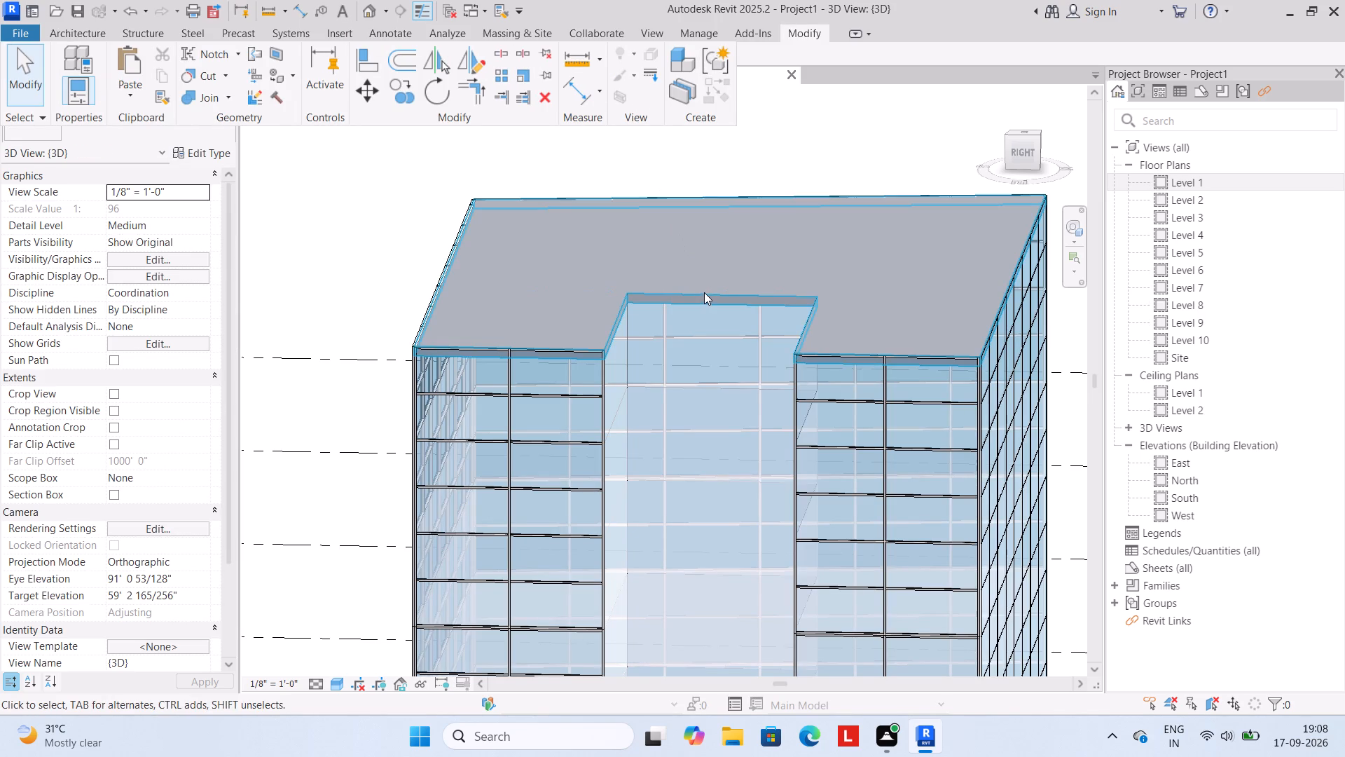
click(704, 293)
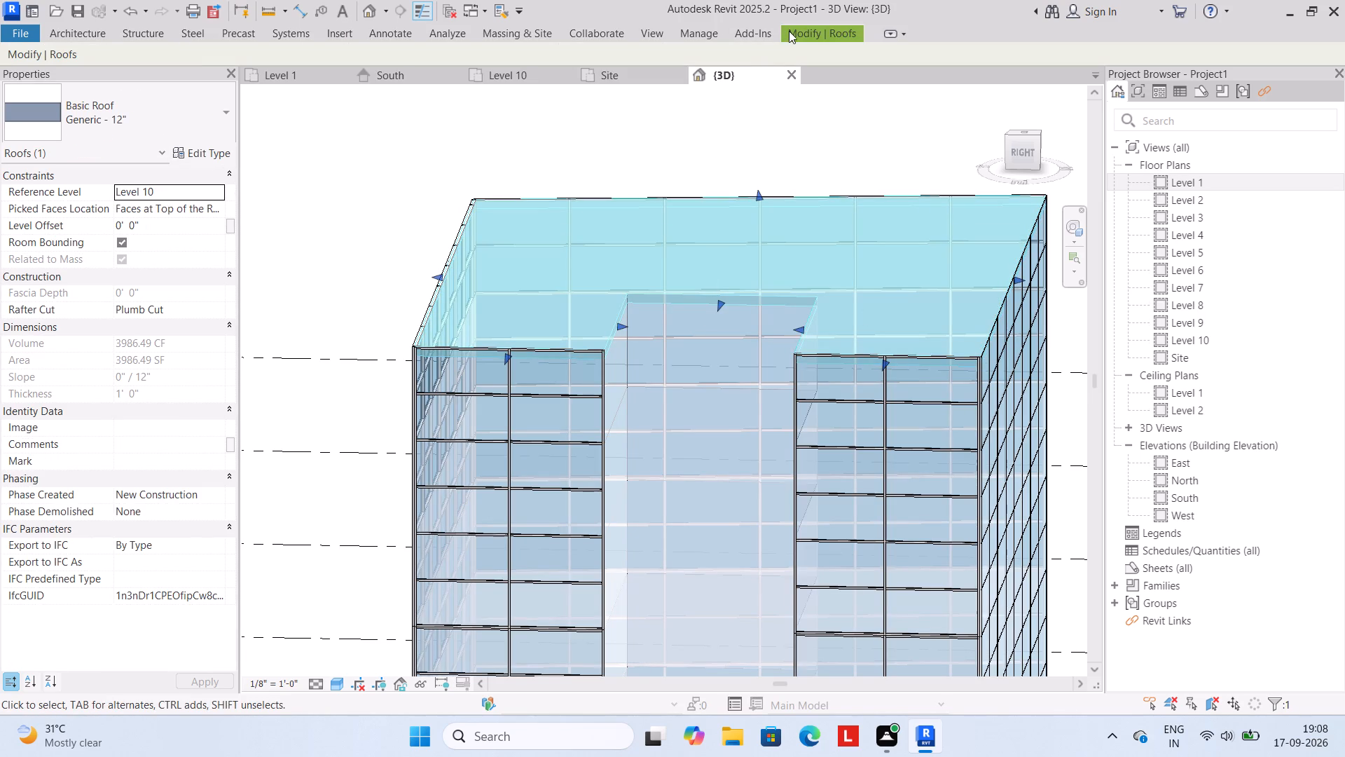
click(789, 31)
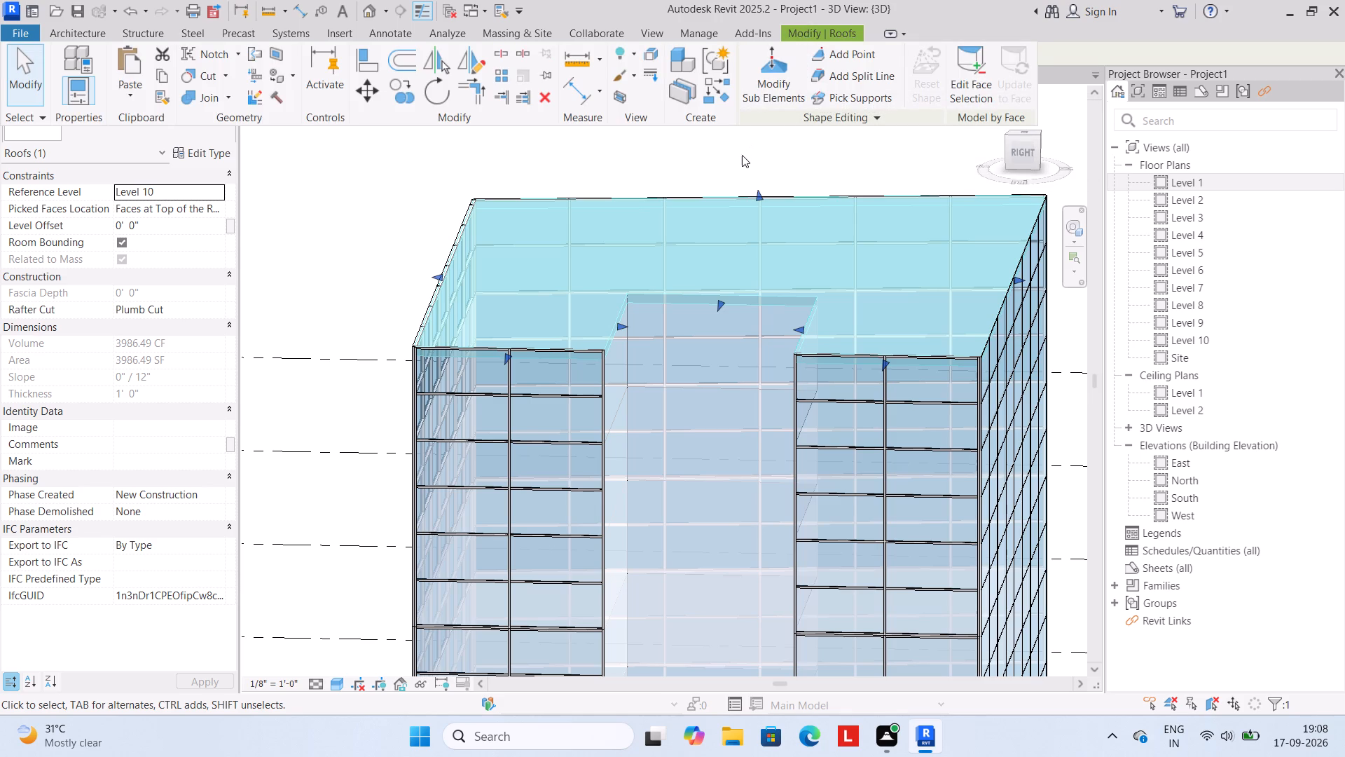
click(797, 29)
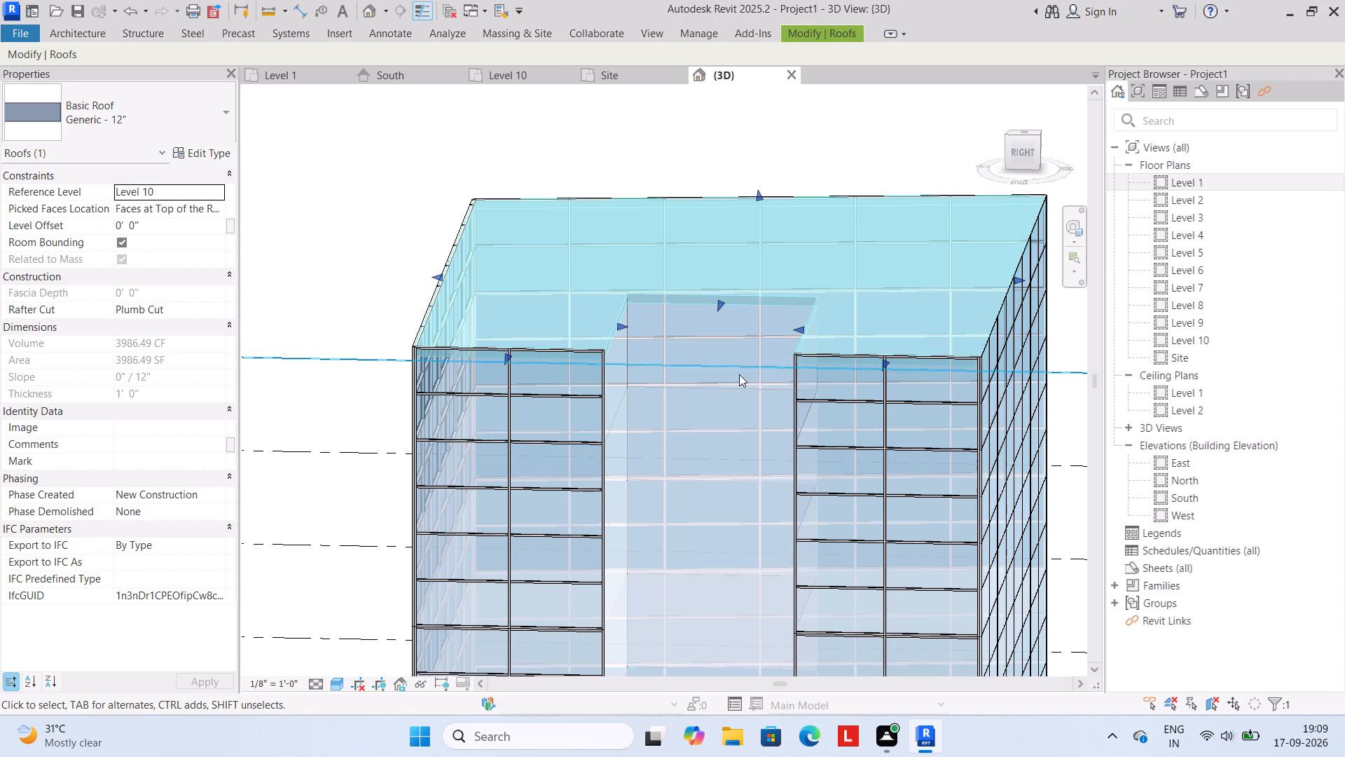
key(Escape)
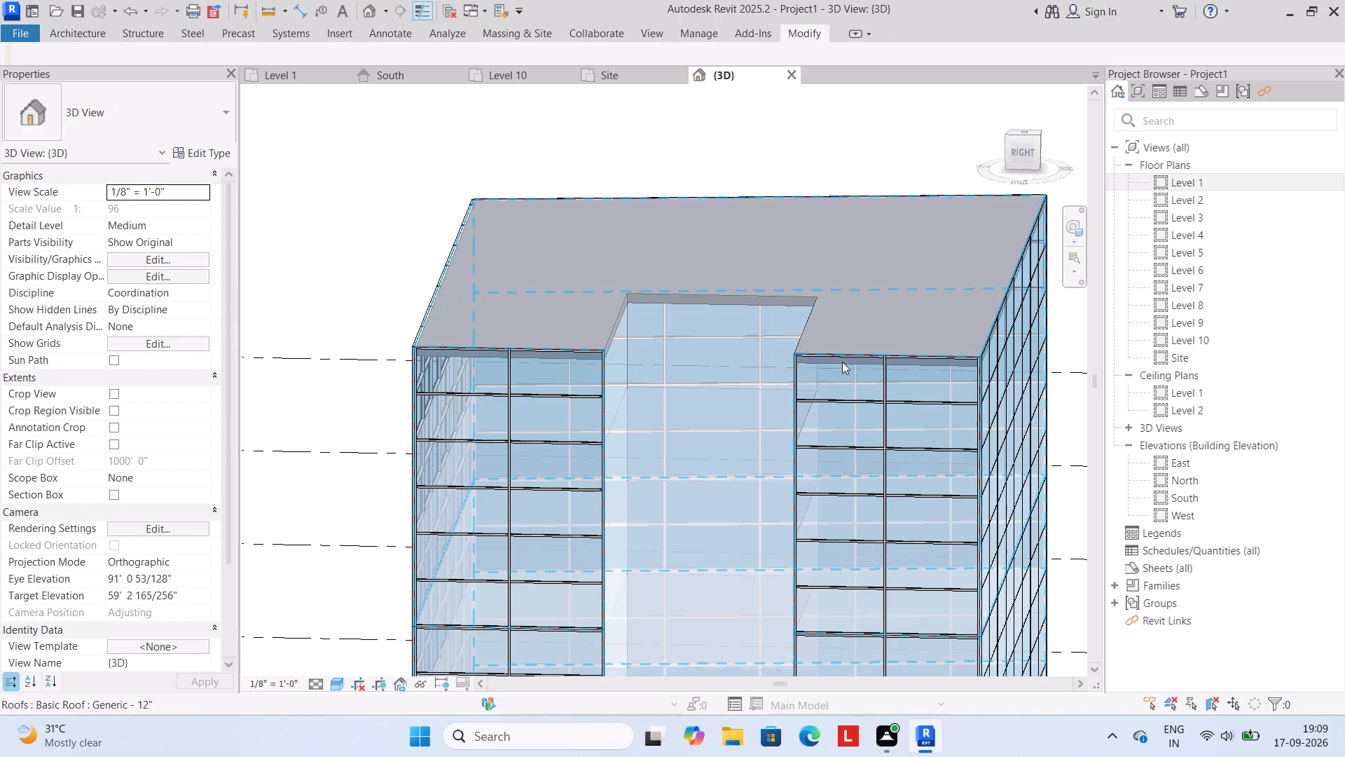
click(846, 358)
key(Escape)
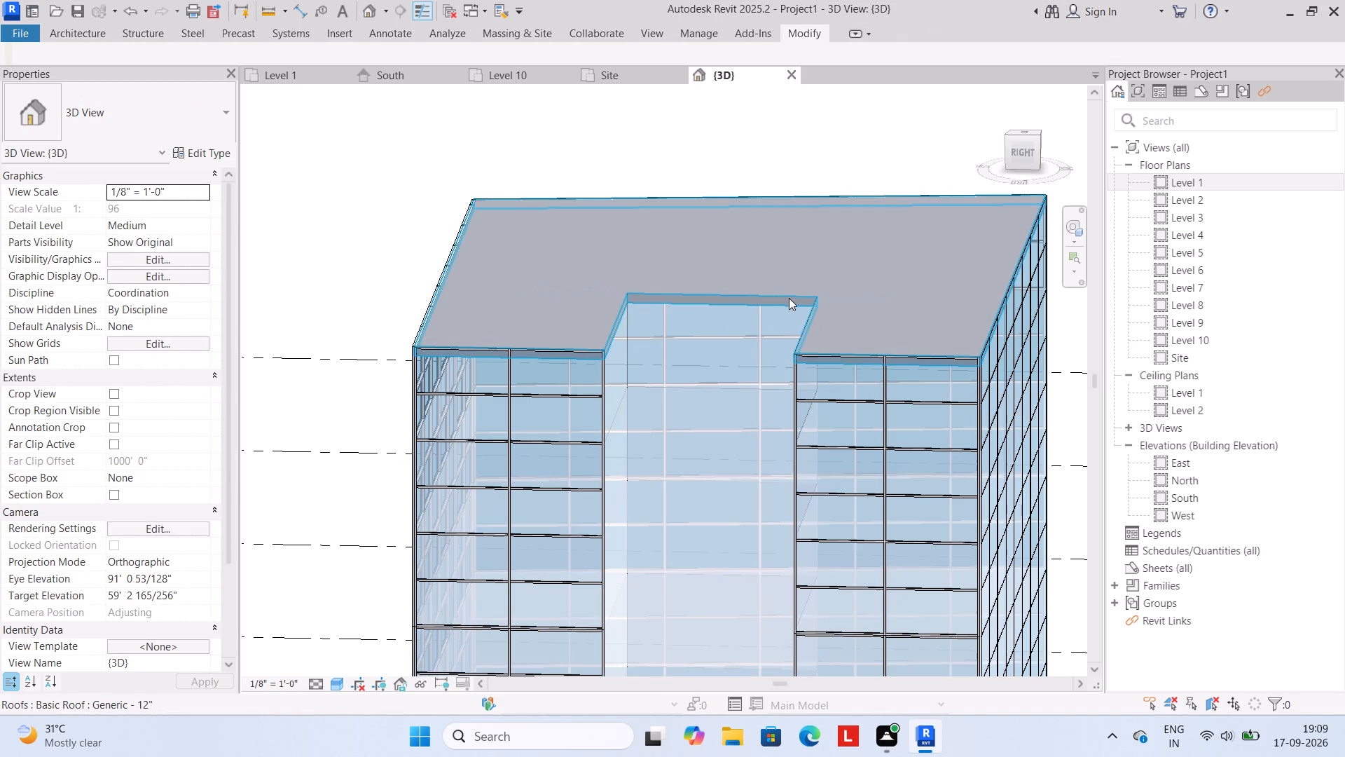
Set the Structure [1] layer thickness of the tower roof's Generic - 12" type to 6", apply it, and deselect the roof.
click(787, 296)
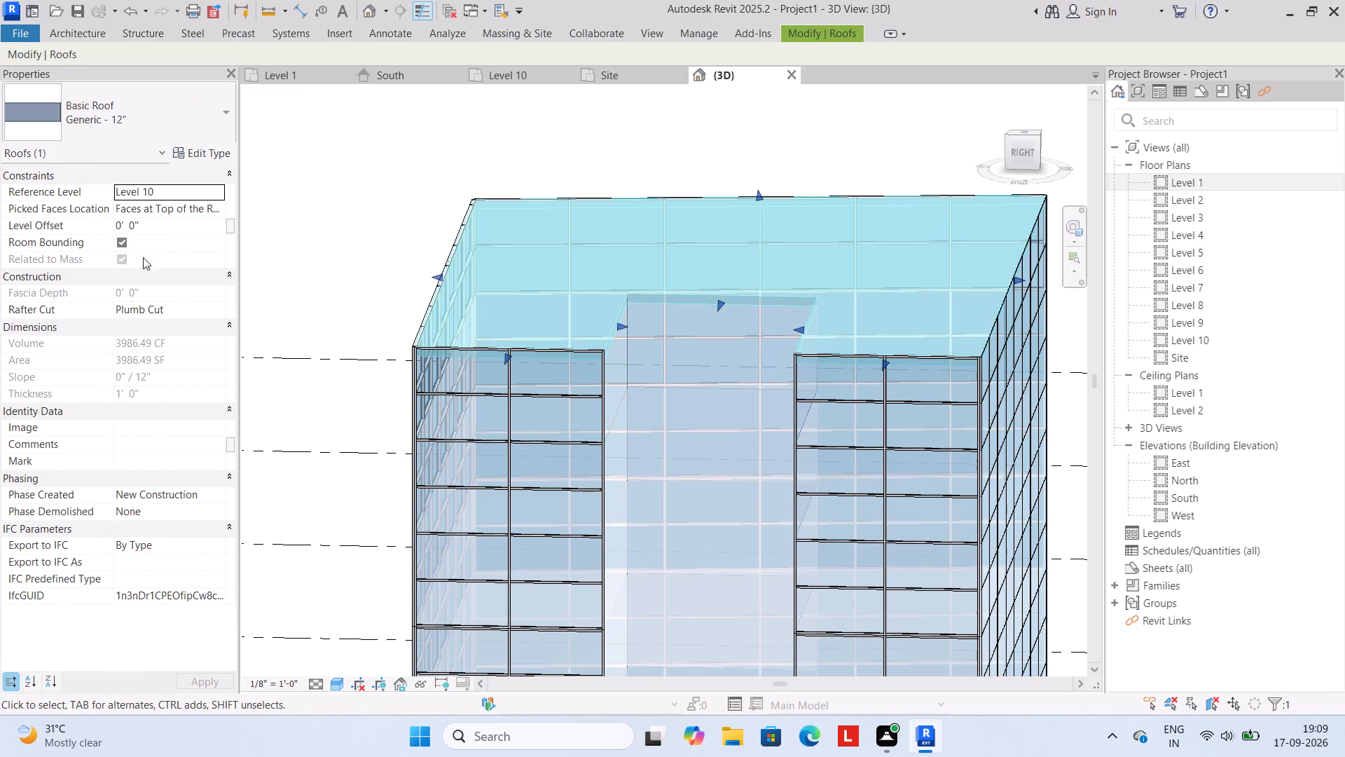
click(214, 147)
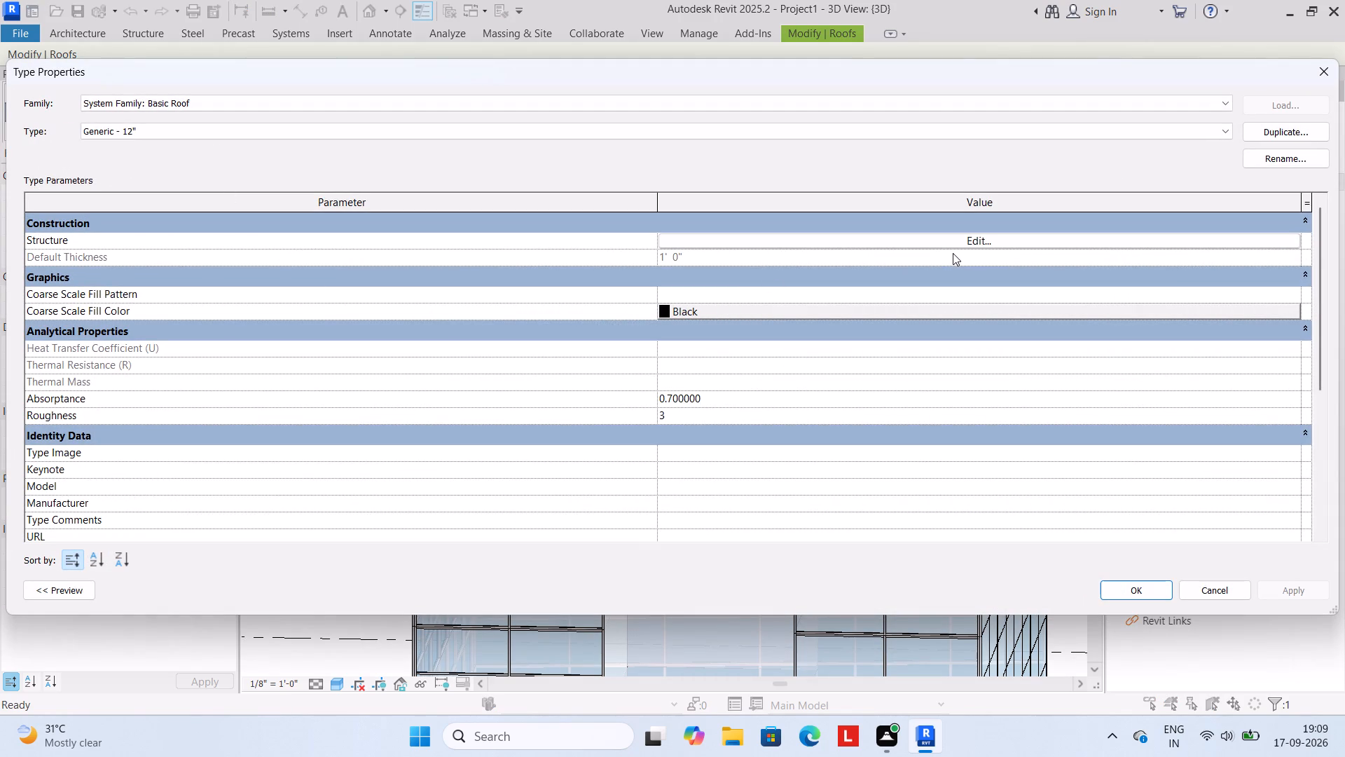
click(969, 237)
click(729, 237)
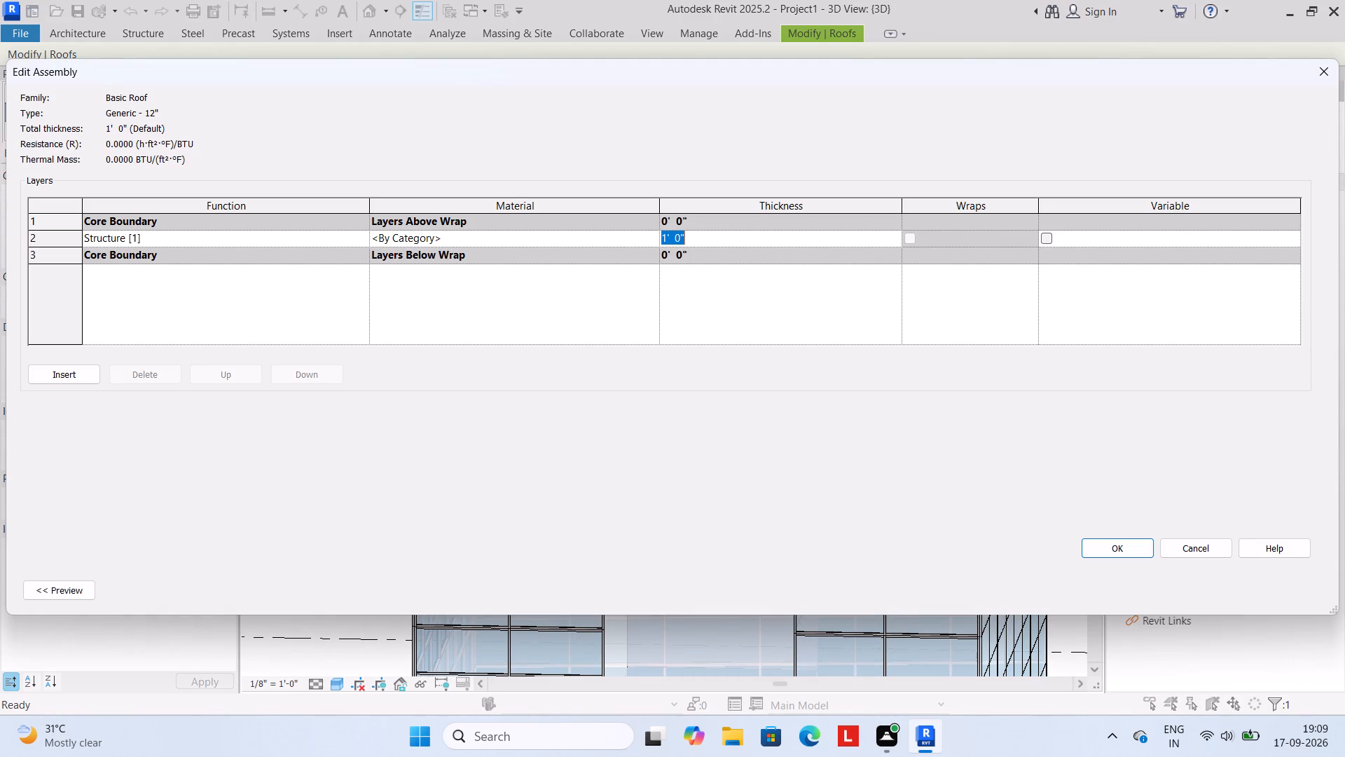
key(6)
key(shift+quotedbl)
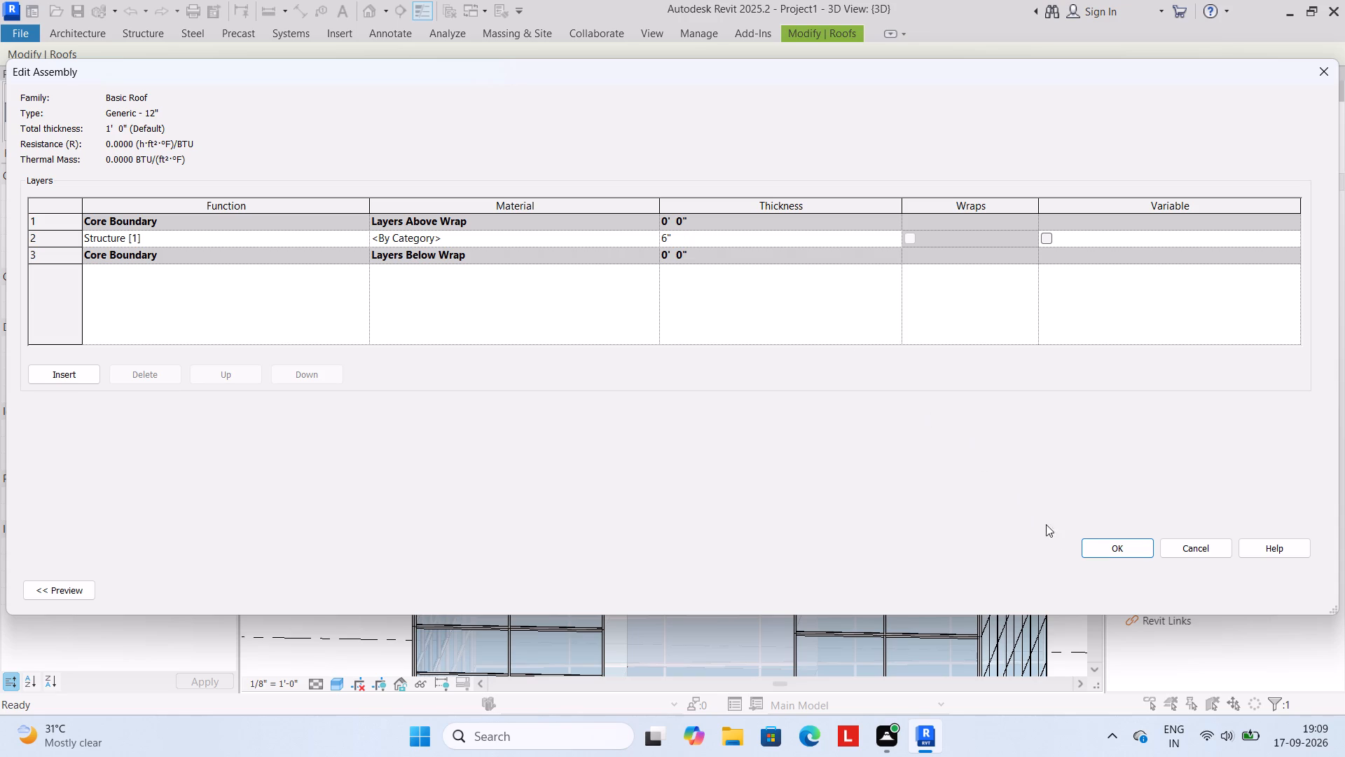
click(1109, 550)
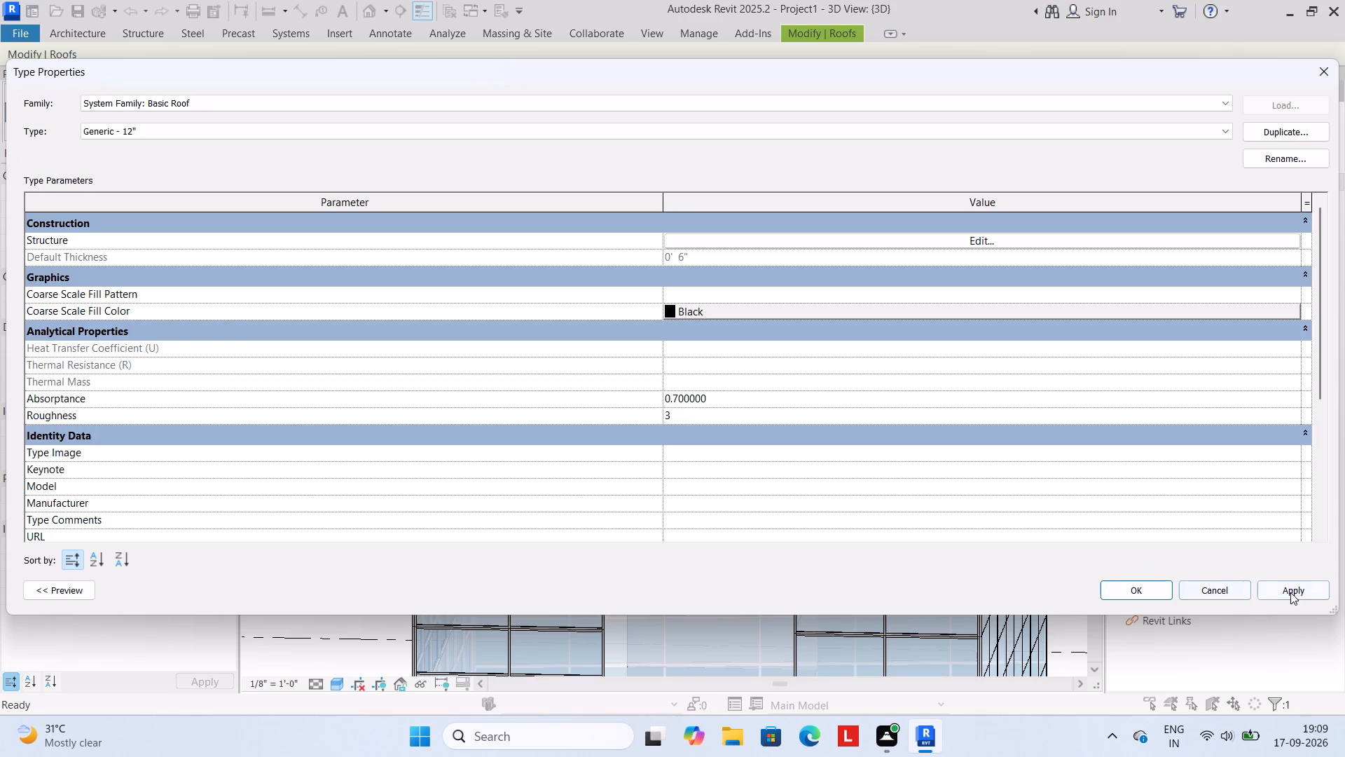
click(1292, 588)
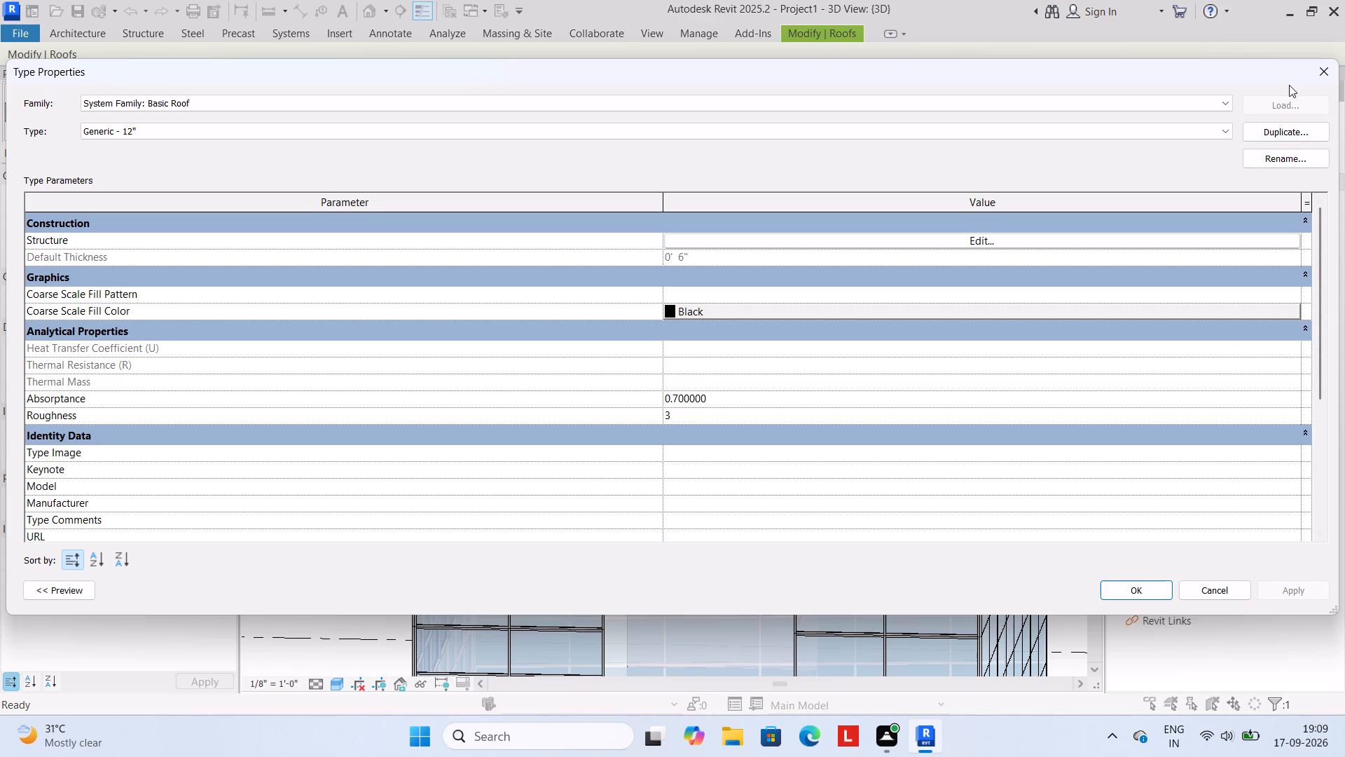
click(1319, 62)
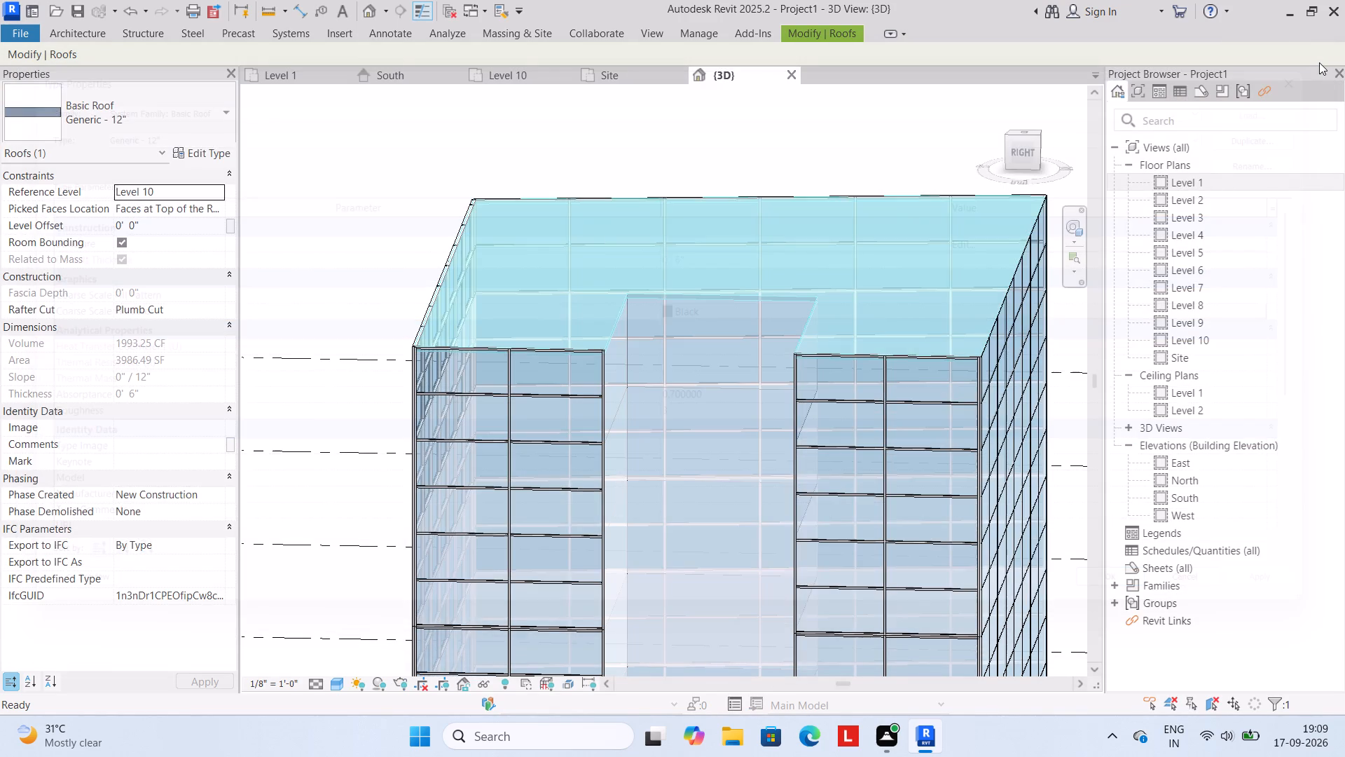
click(930, 329)
click(906, 353)
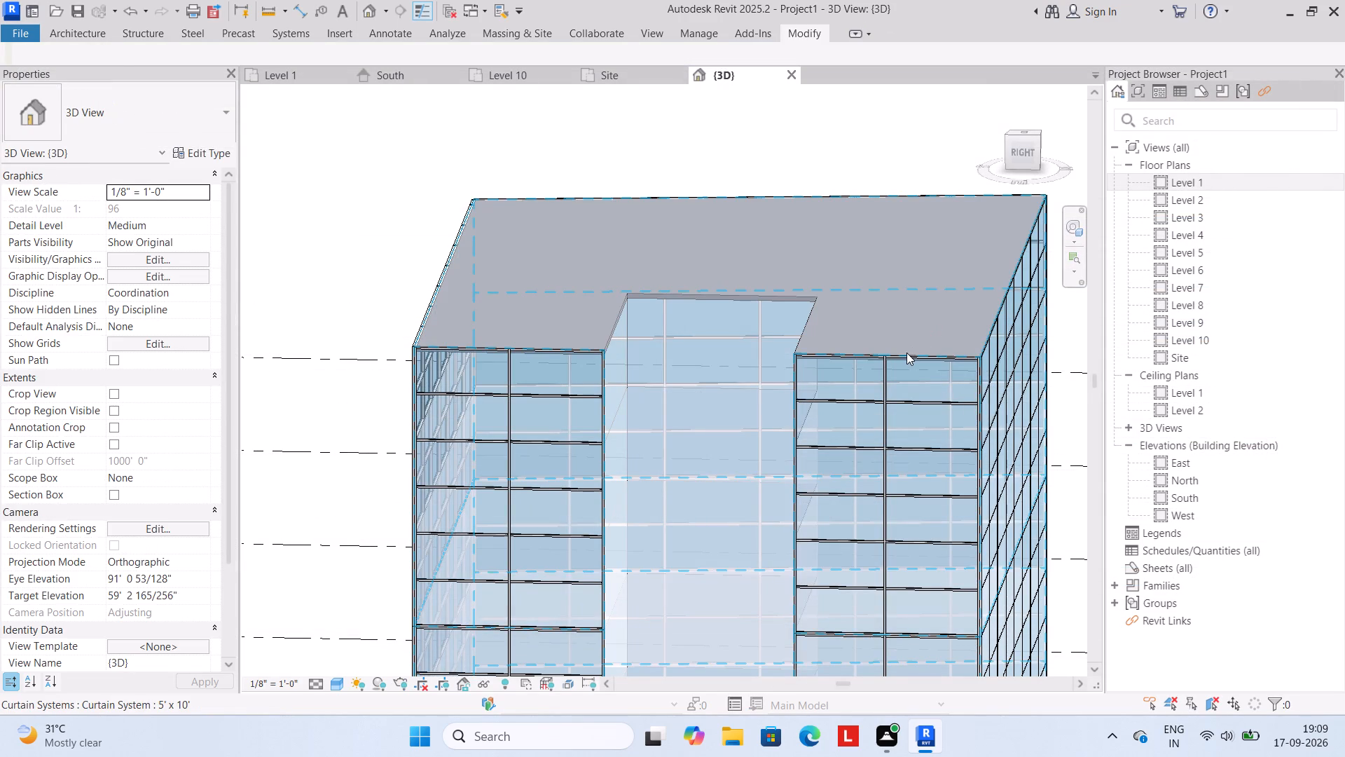
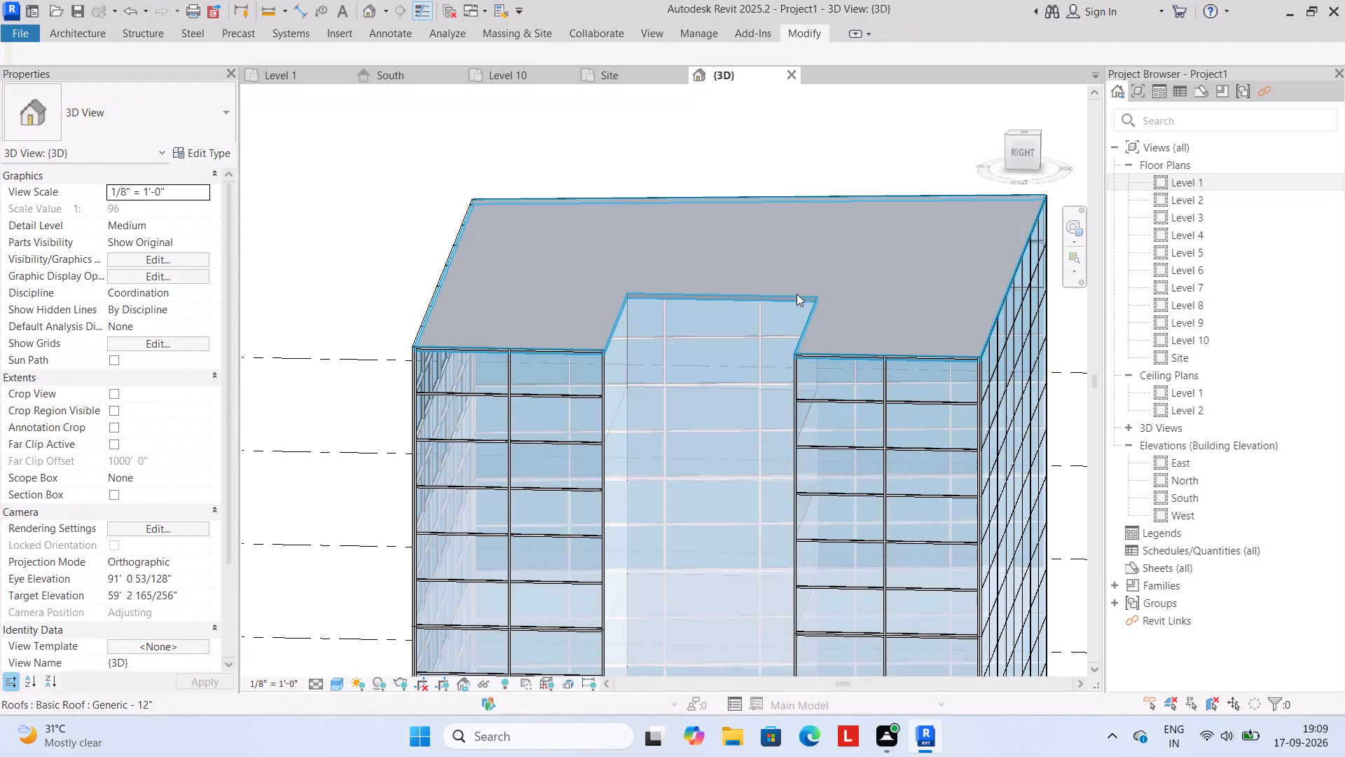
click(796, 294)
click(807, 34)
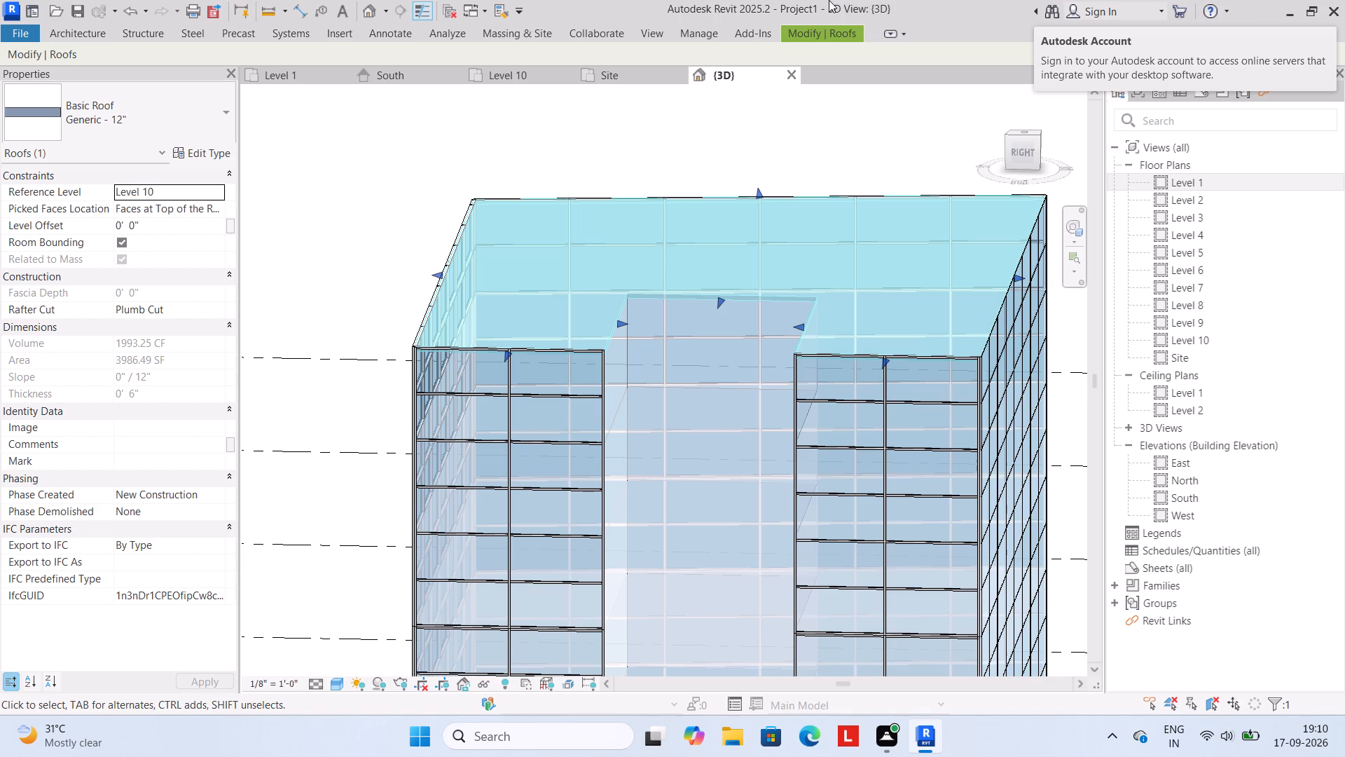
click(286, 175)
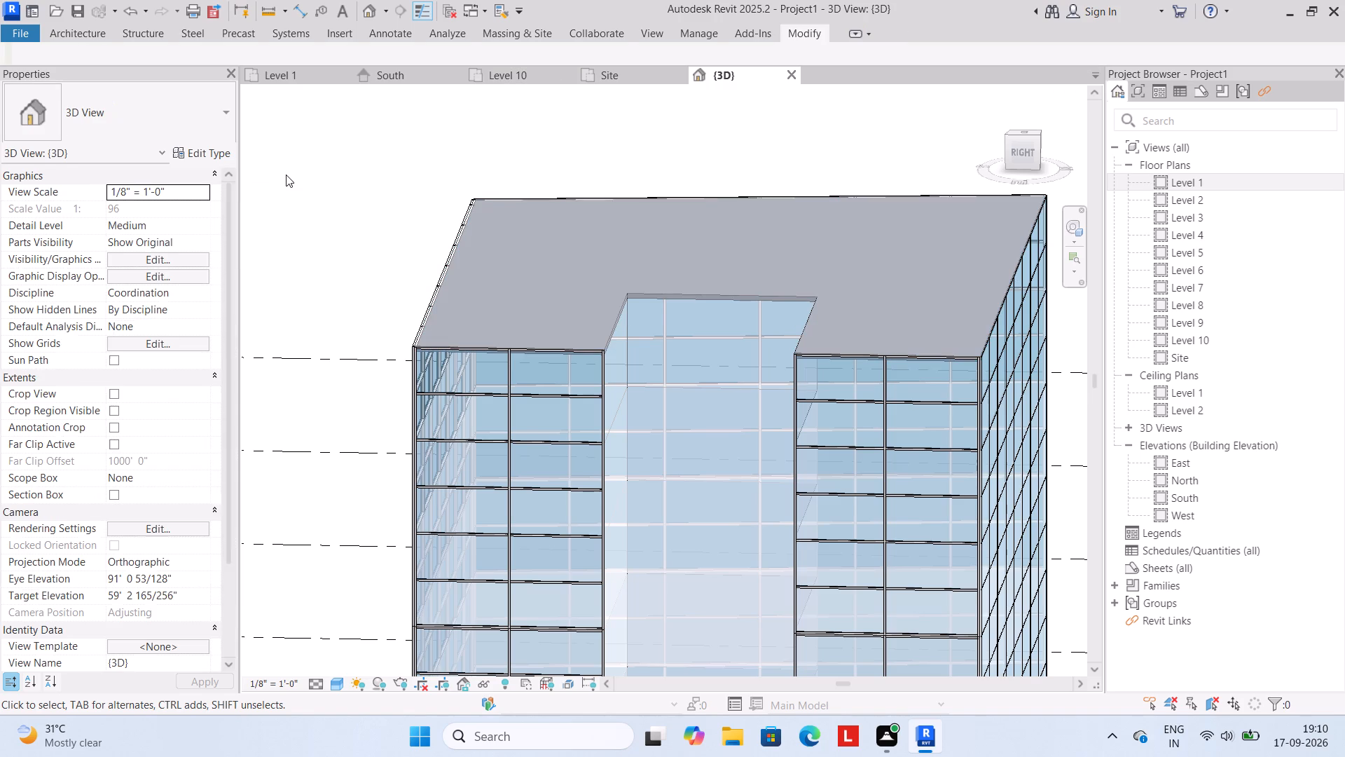
Inspect the whole tower from the notched roof down to the C-shaped generic model at the base of the front facade.
scroll(592, 322, down, 3)
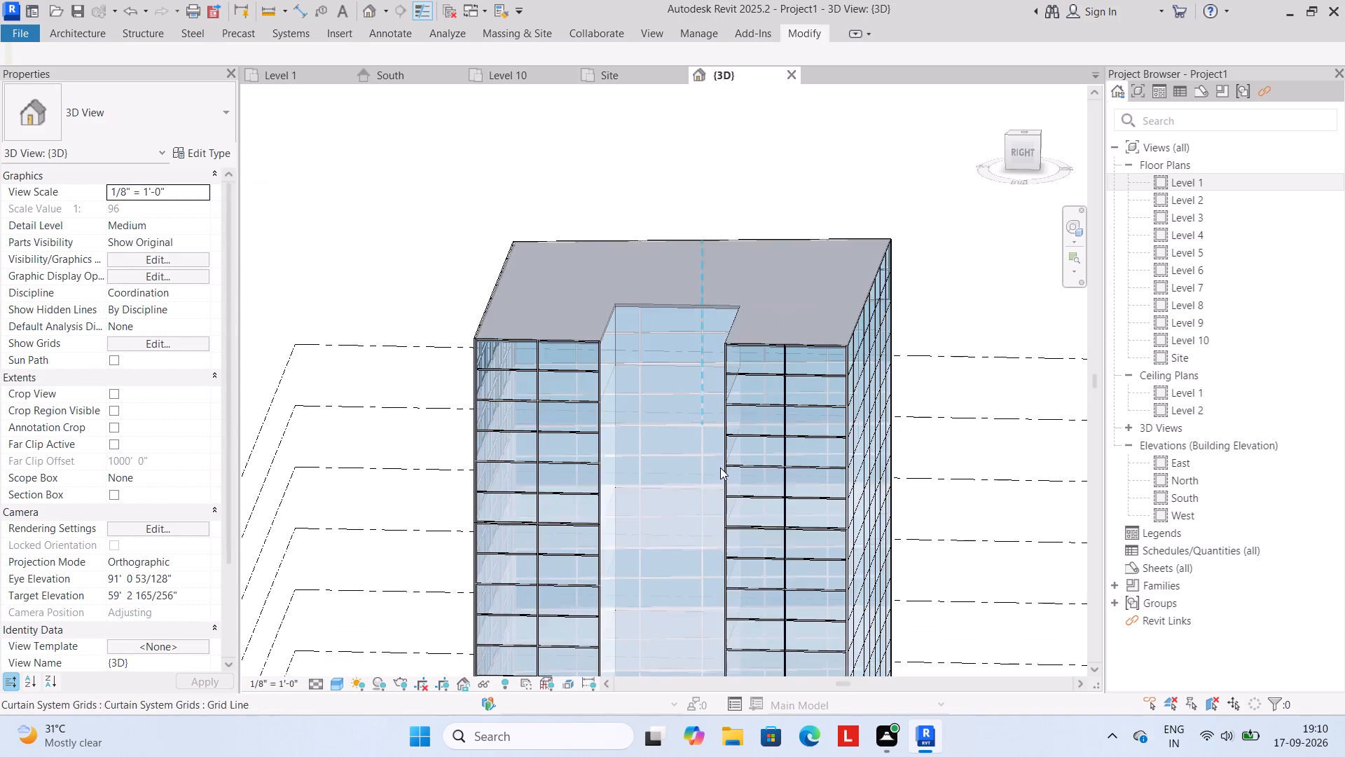
scroll(719, 525, down, 2)
middle_drag(699, 532, 703, 396)
scroll(706, 448, down, 3)
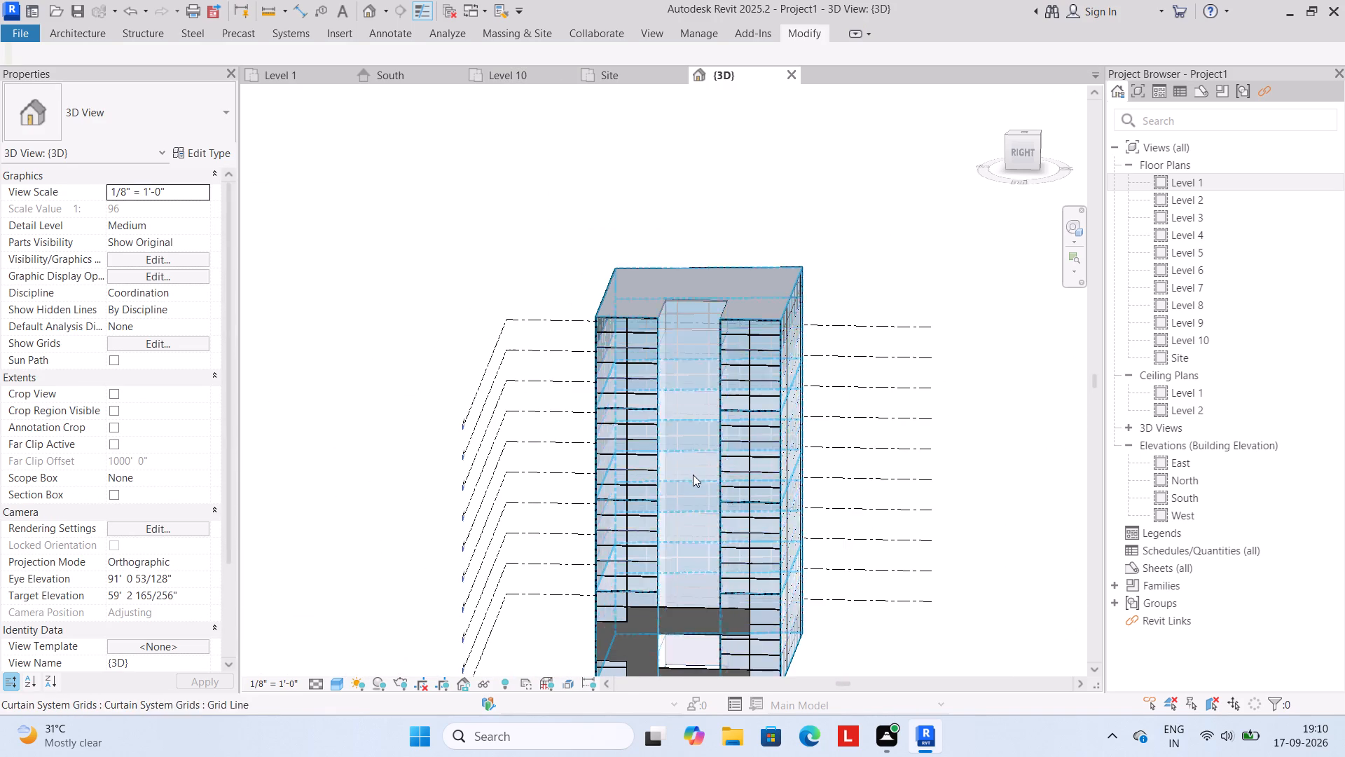
middle_drag(711, 648, 732, 505)
scroll(729, 521, up, 2)
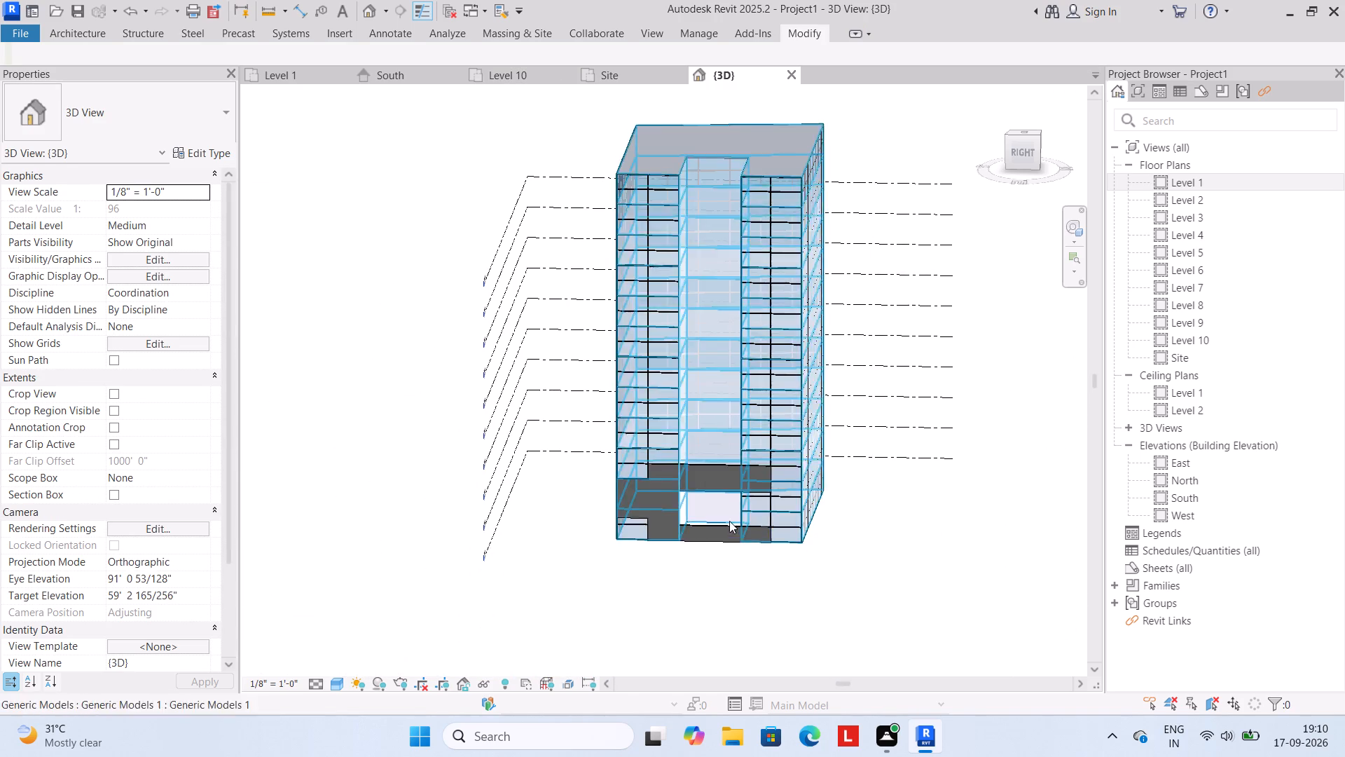
scroll(729, 521, up, 6)
scroll(668, 552, down, 3)
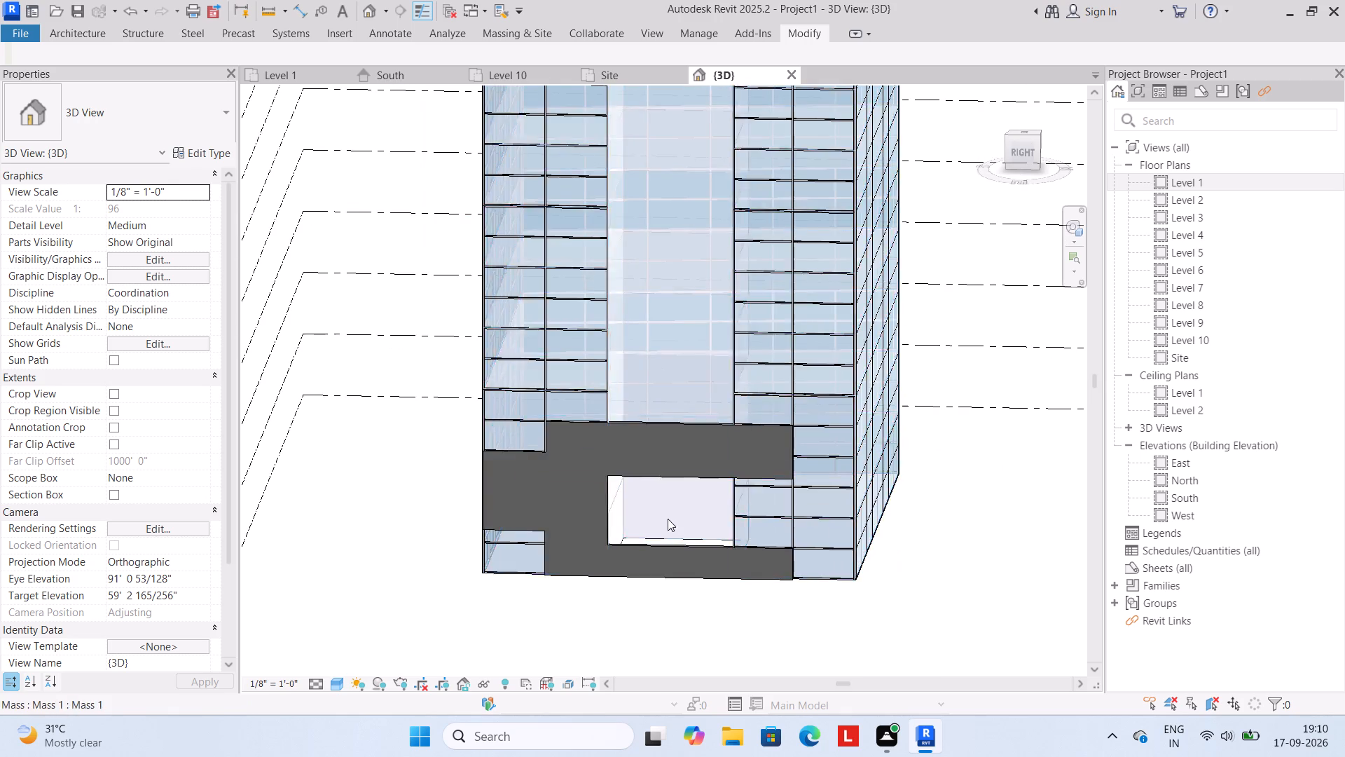
scroll(666, 498, down, 2)
scroll(626, 313, down, 1)
middle_drag(625, 293, 576, 459)
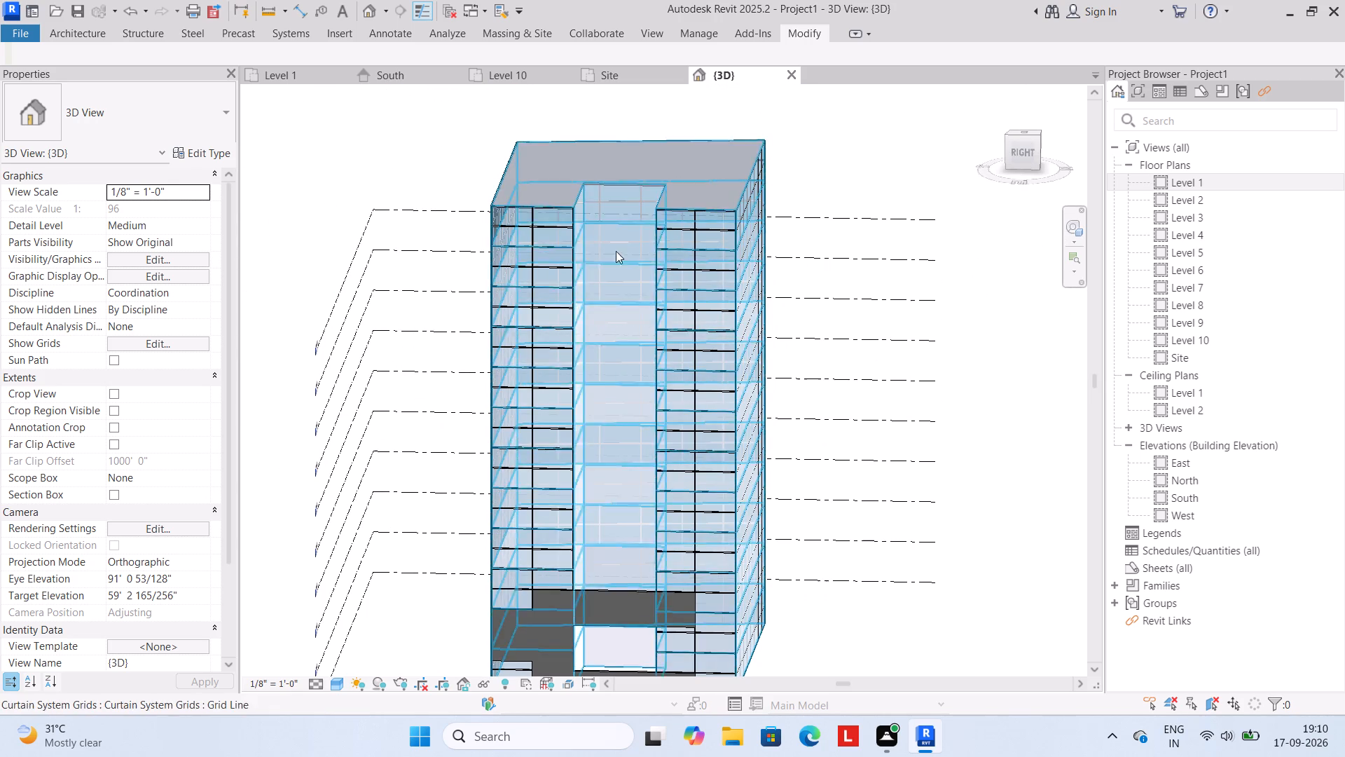
Select the tower roof in the 3D view and look over its editing tools.
click(712, 139)
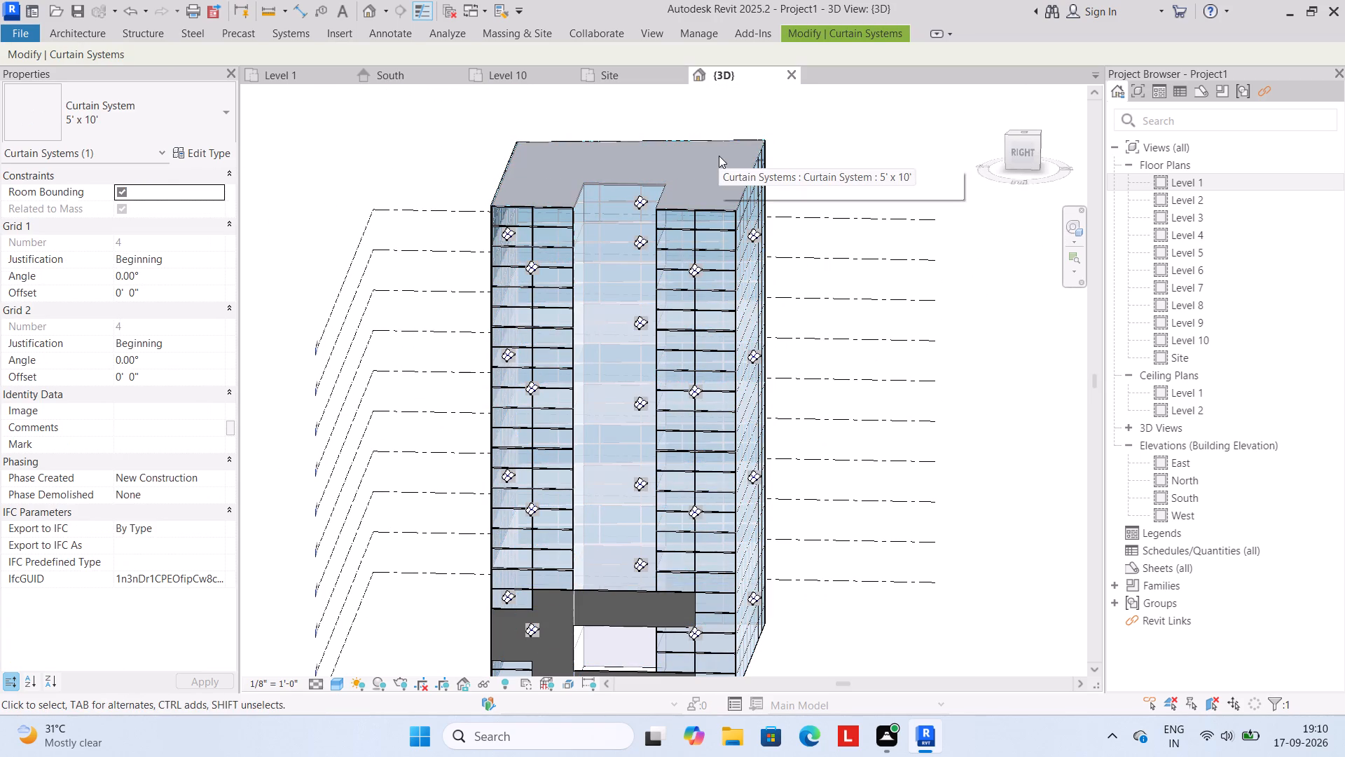
key(Escape)
click(719, 205)
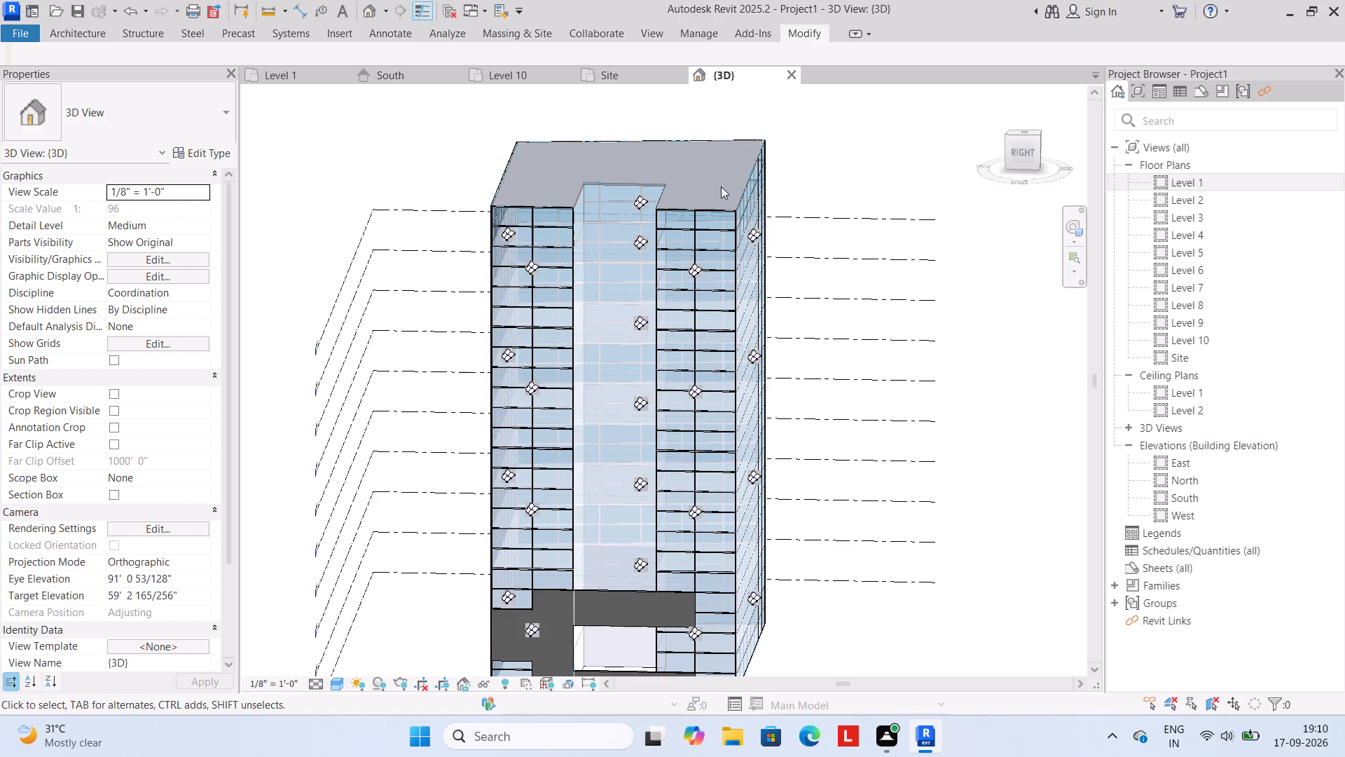
key(Escape)
click(735, 141)
scroll(738, 154, down, 1)
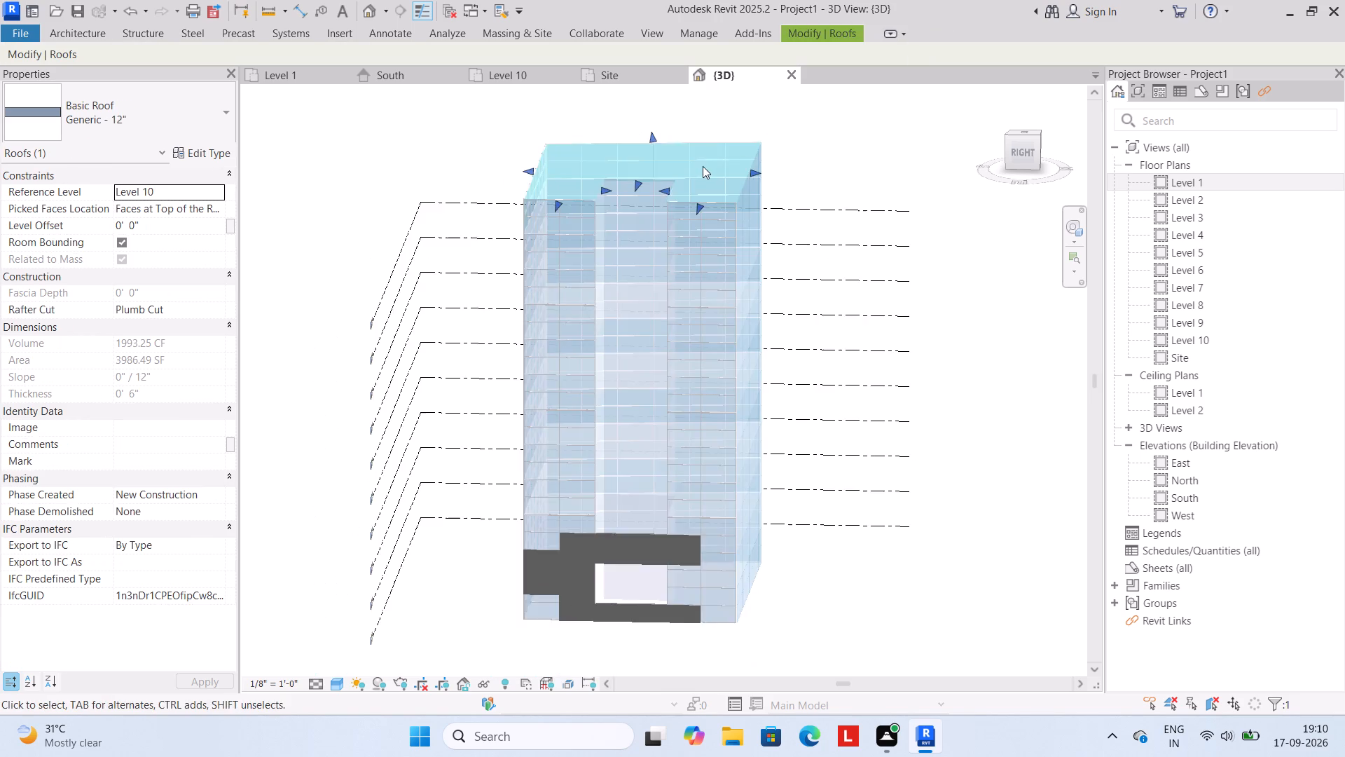
middle_drag(702, 168, 717, 264)
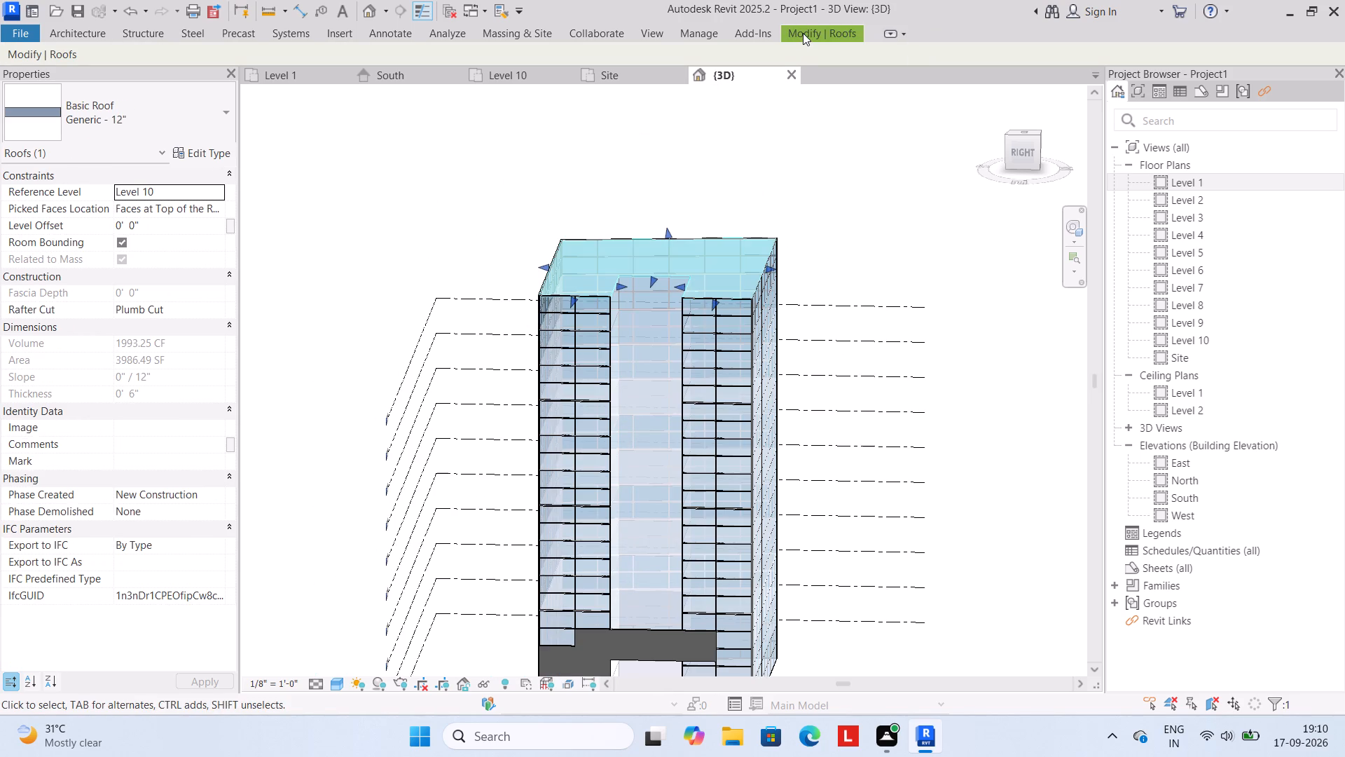
click(803, 32)
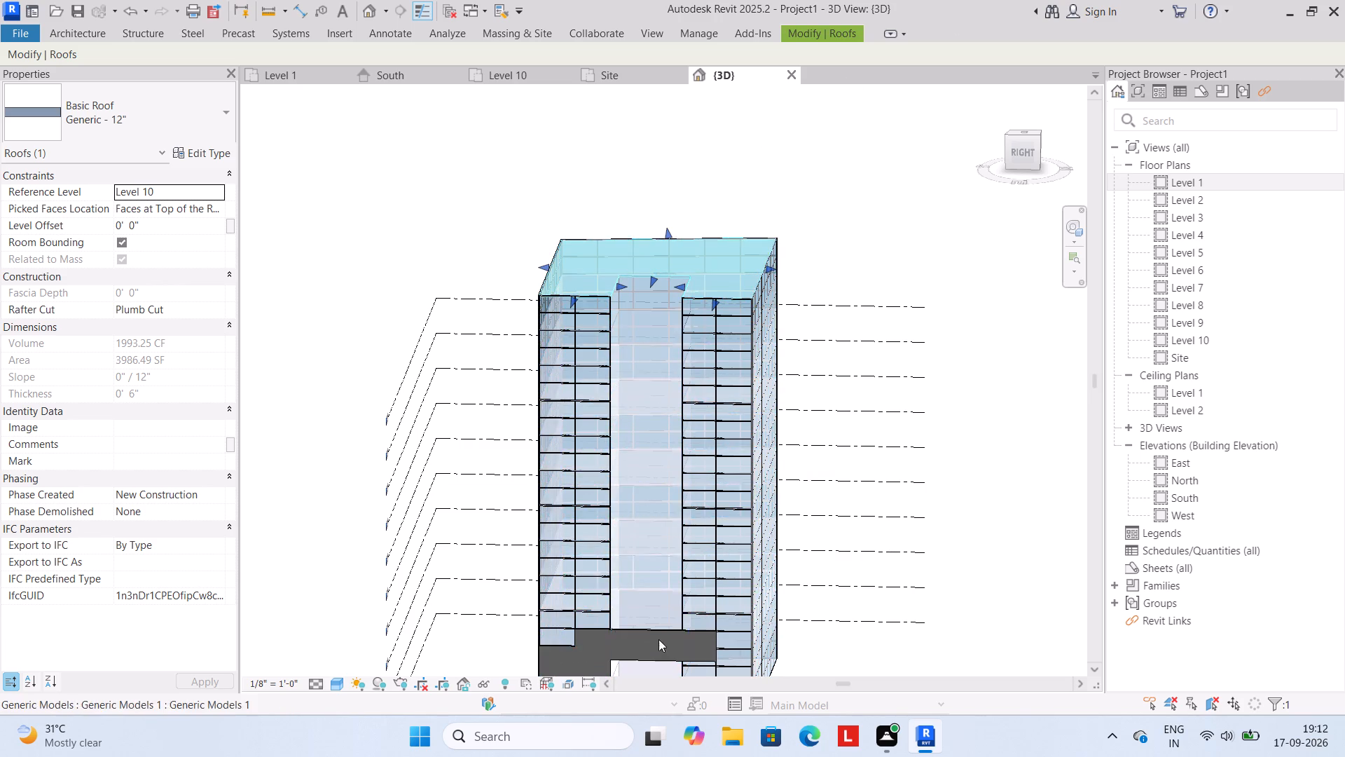
In the Site plan, select the notched tower roof, check which editing tools it offers, and deselect it.
click(630, 73)
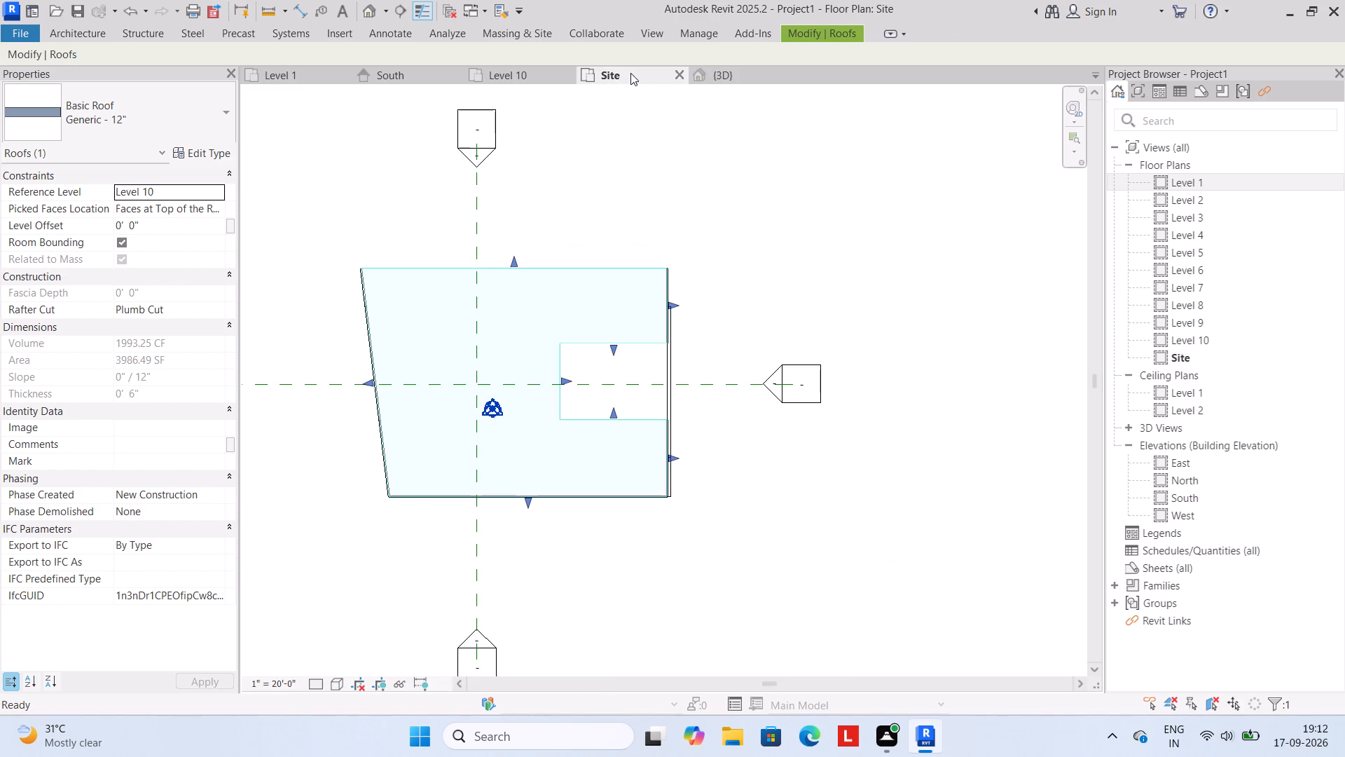
click(691, 409)
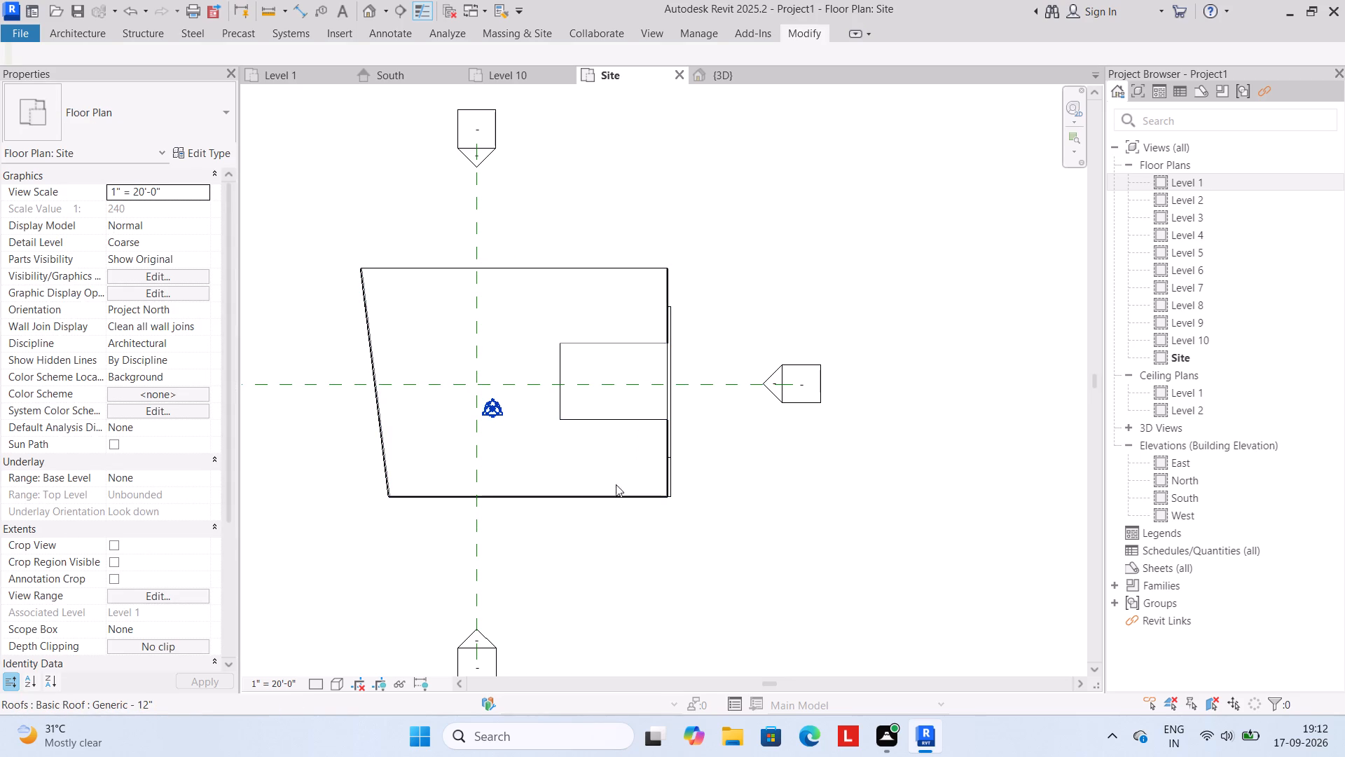
click(631, 417)
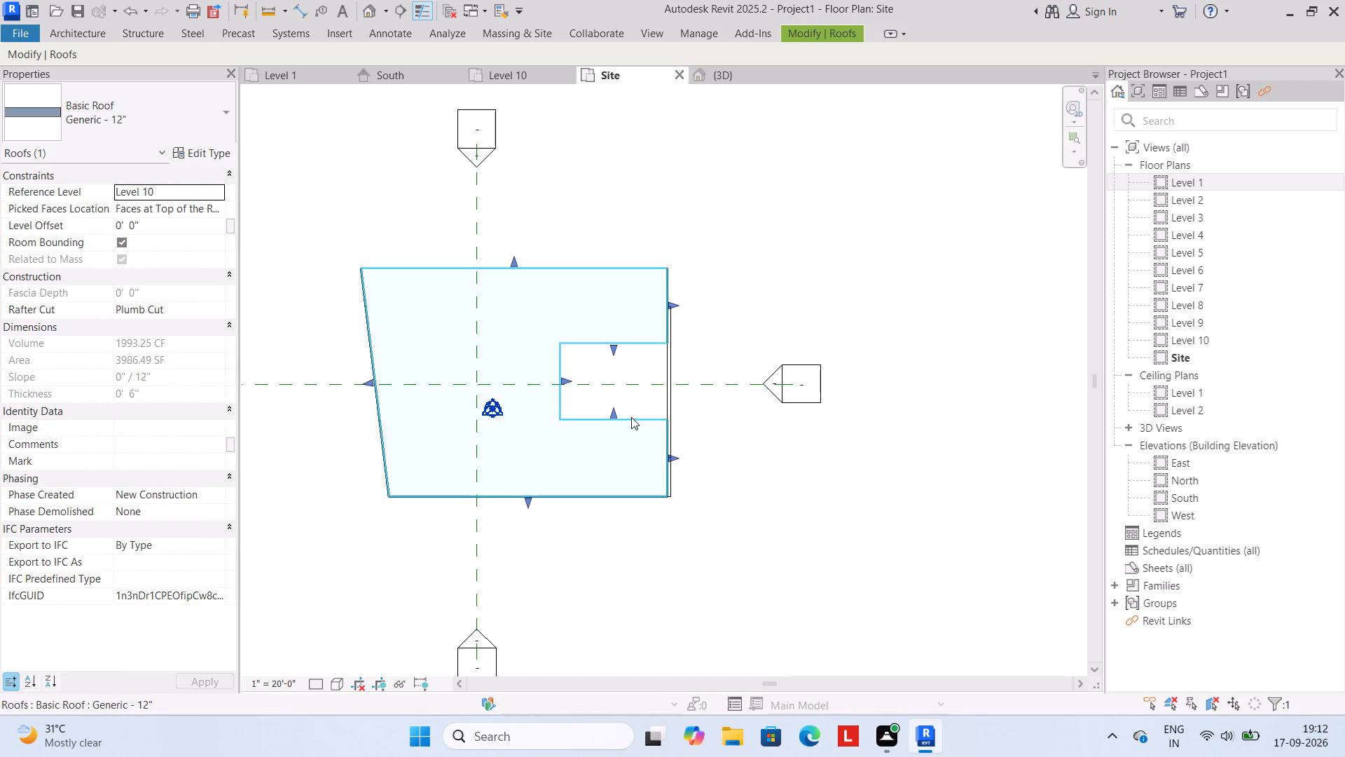
click(797, 32)
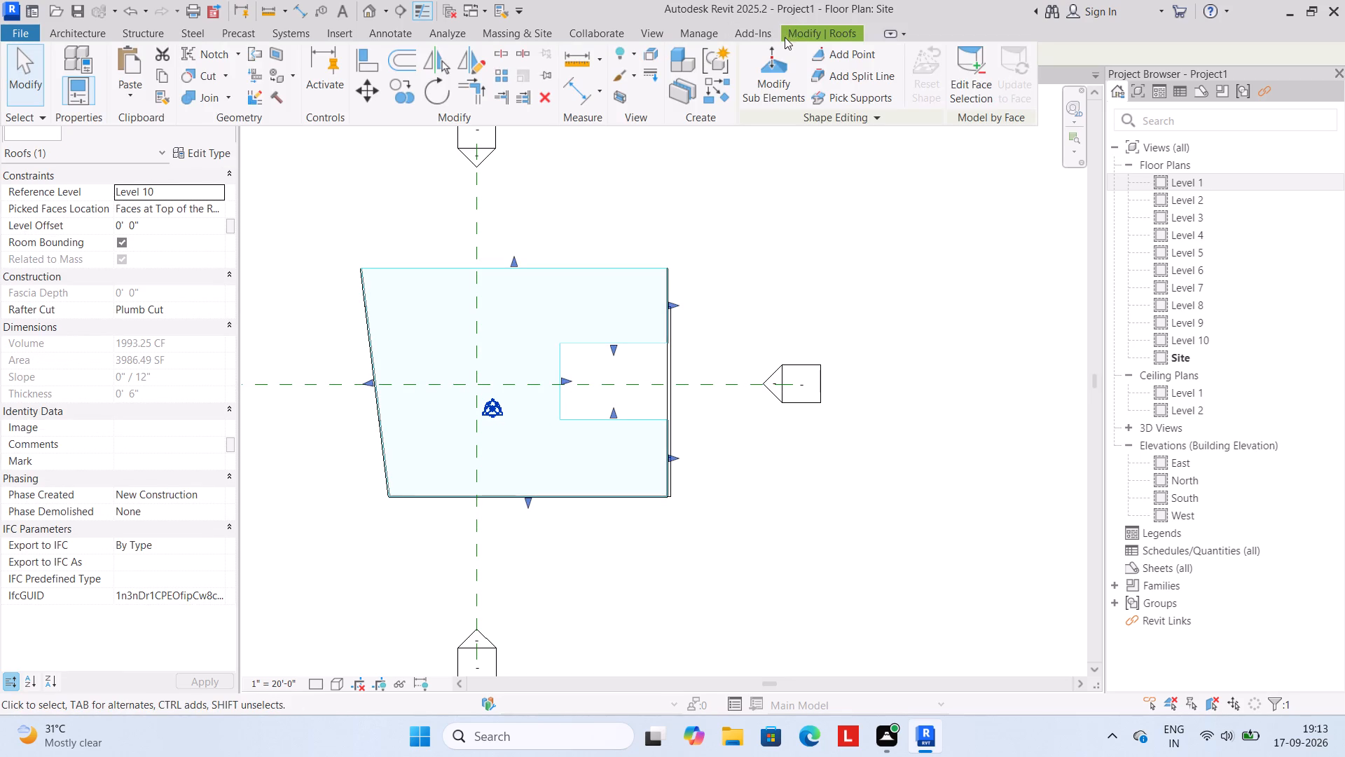
click(775, 224)
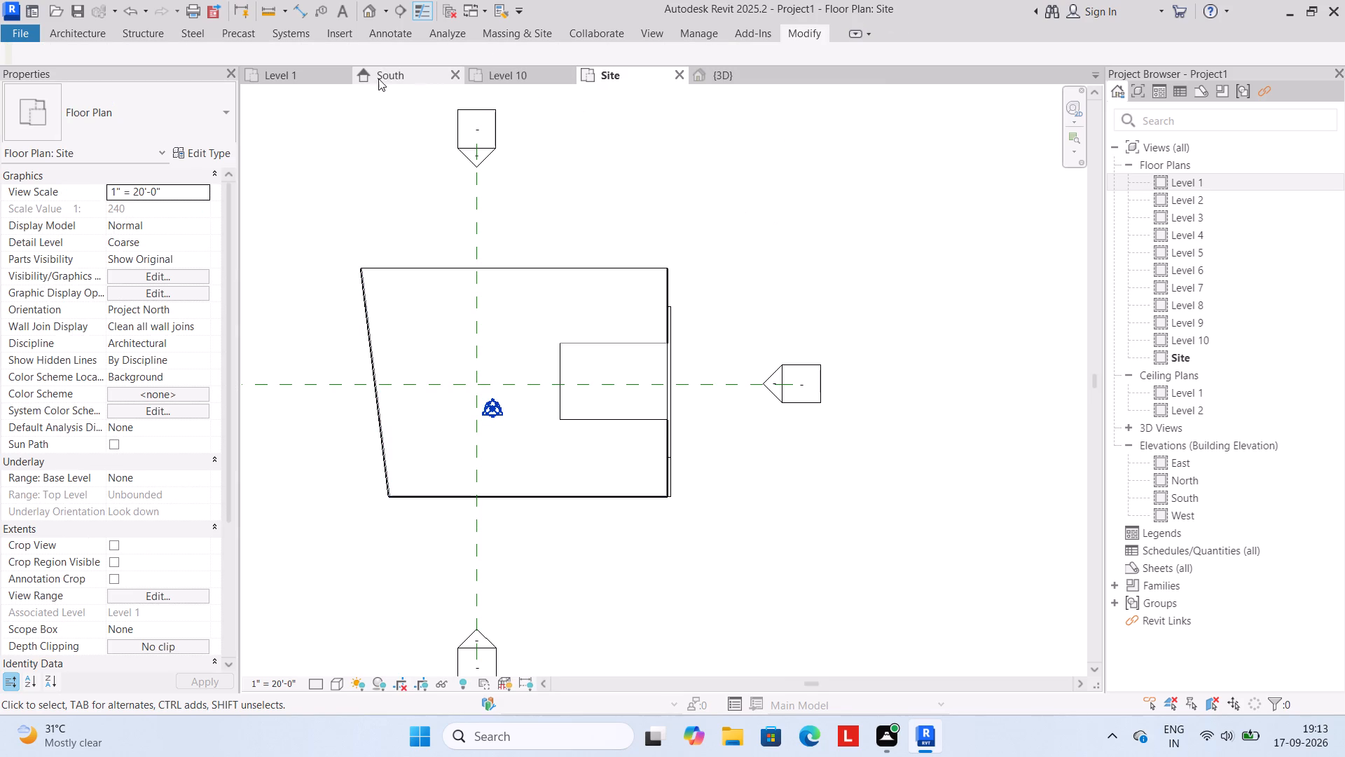
In the Level 1 floor plan, check the curtain system along the tower outline and the available modify tools.
click(387, 70)
click(309, 80)
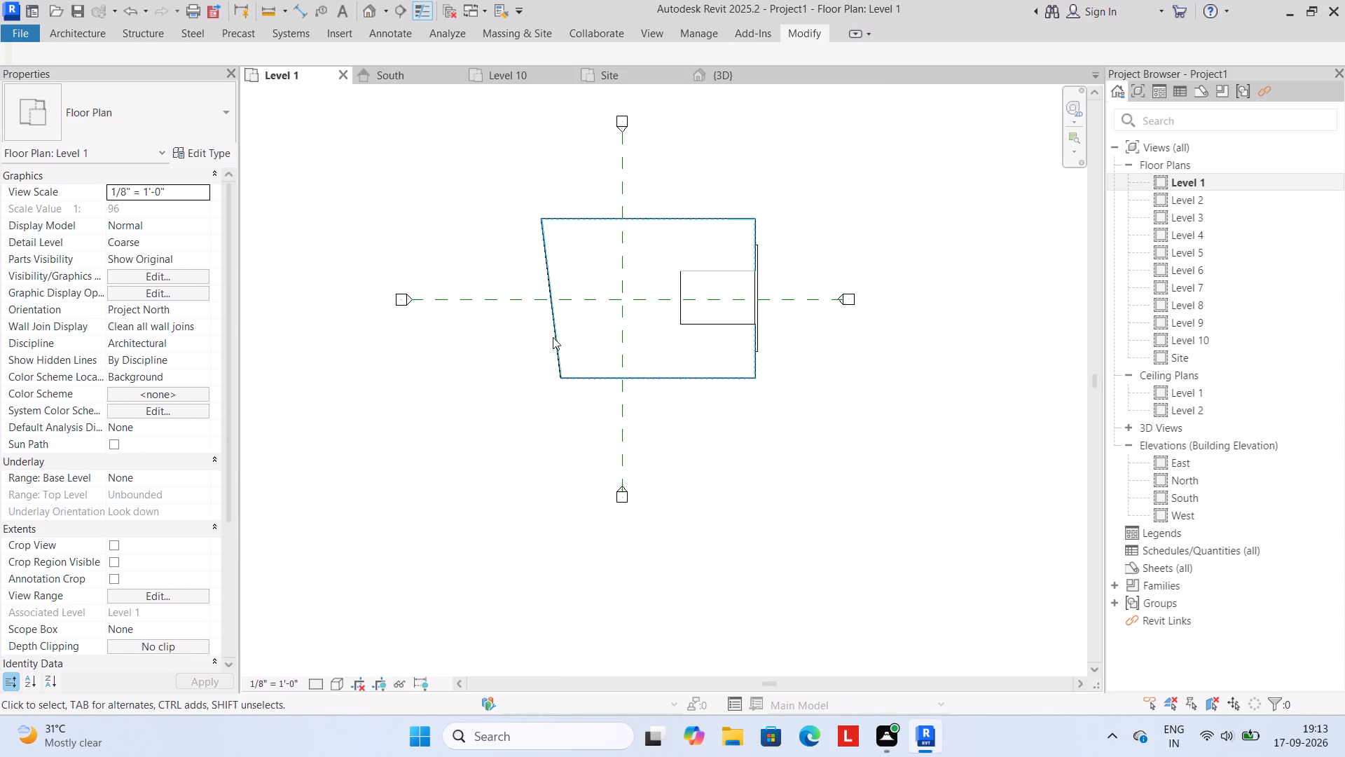
click(553, 337)
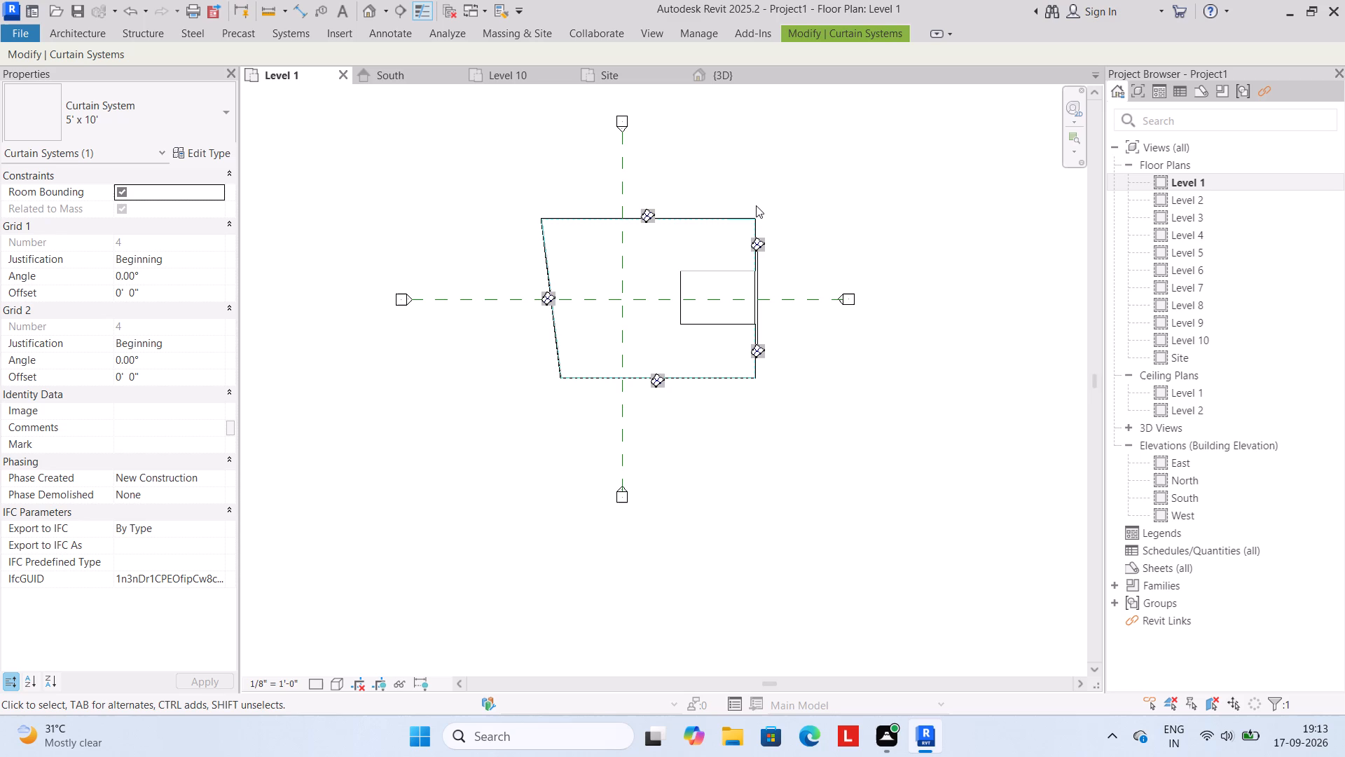
key(Escape)
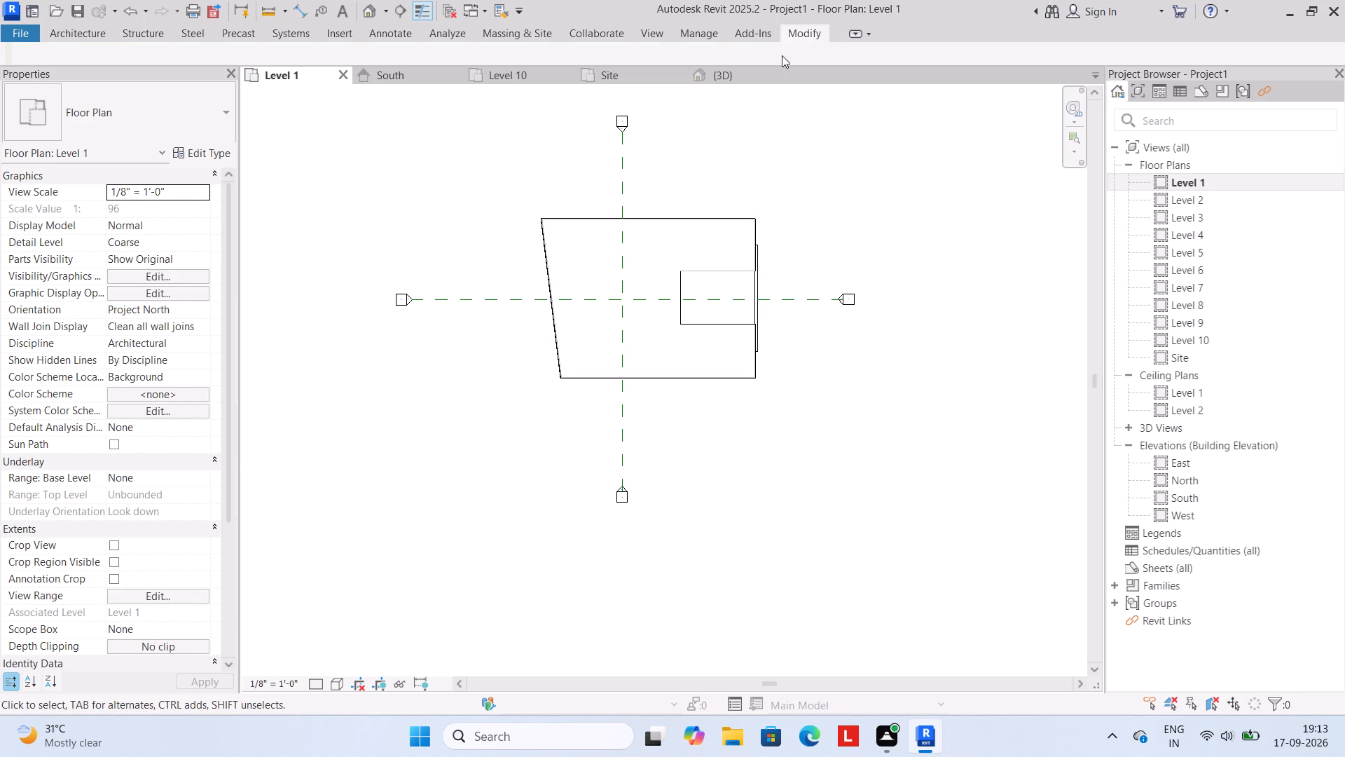
click(806, 25)
click(807, 29)
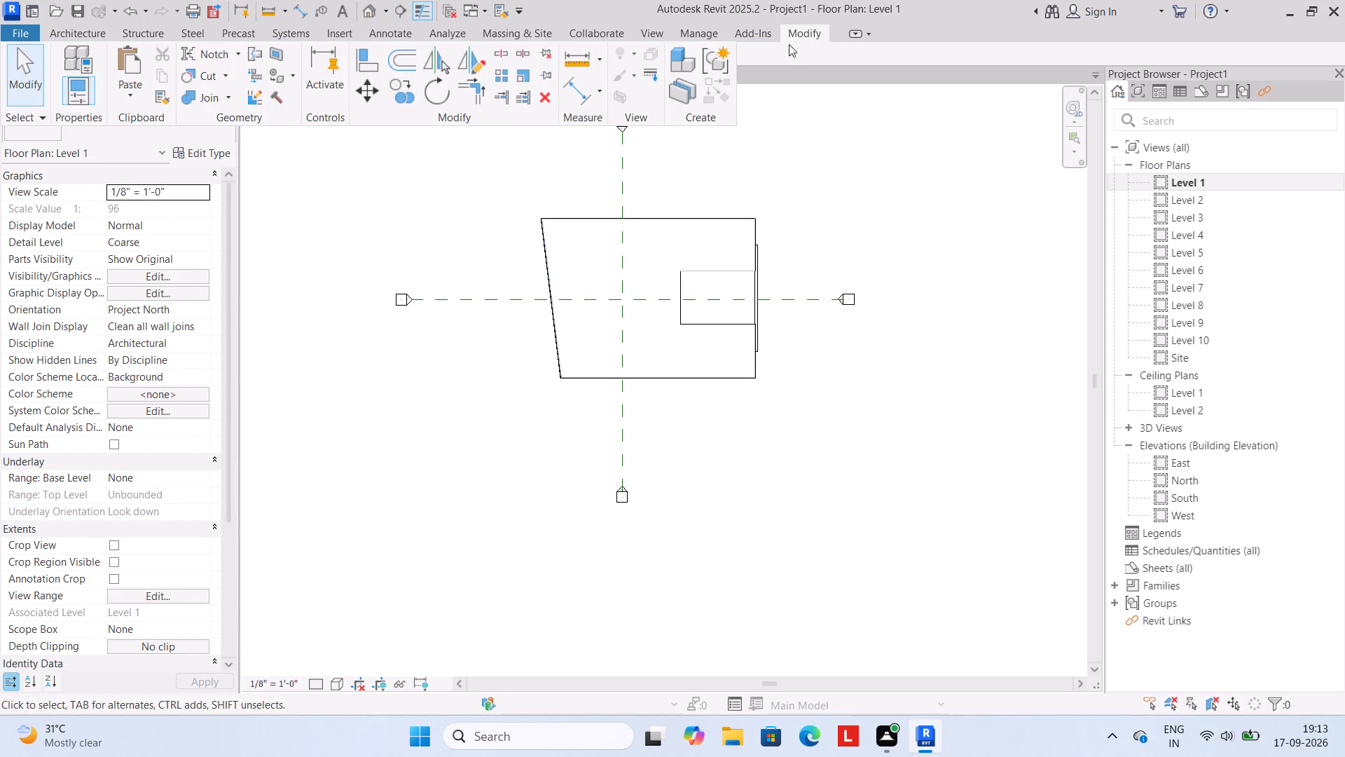
key(Escape)
key(Escape)
Return to the 3D view, select the tower roof at its notch edge, and look through its editing tools.
click(735, 76)
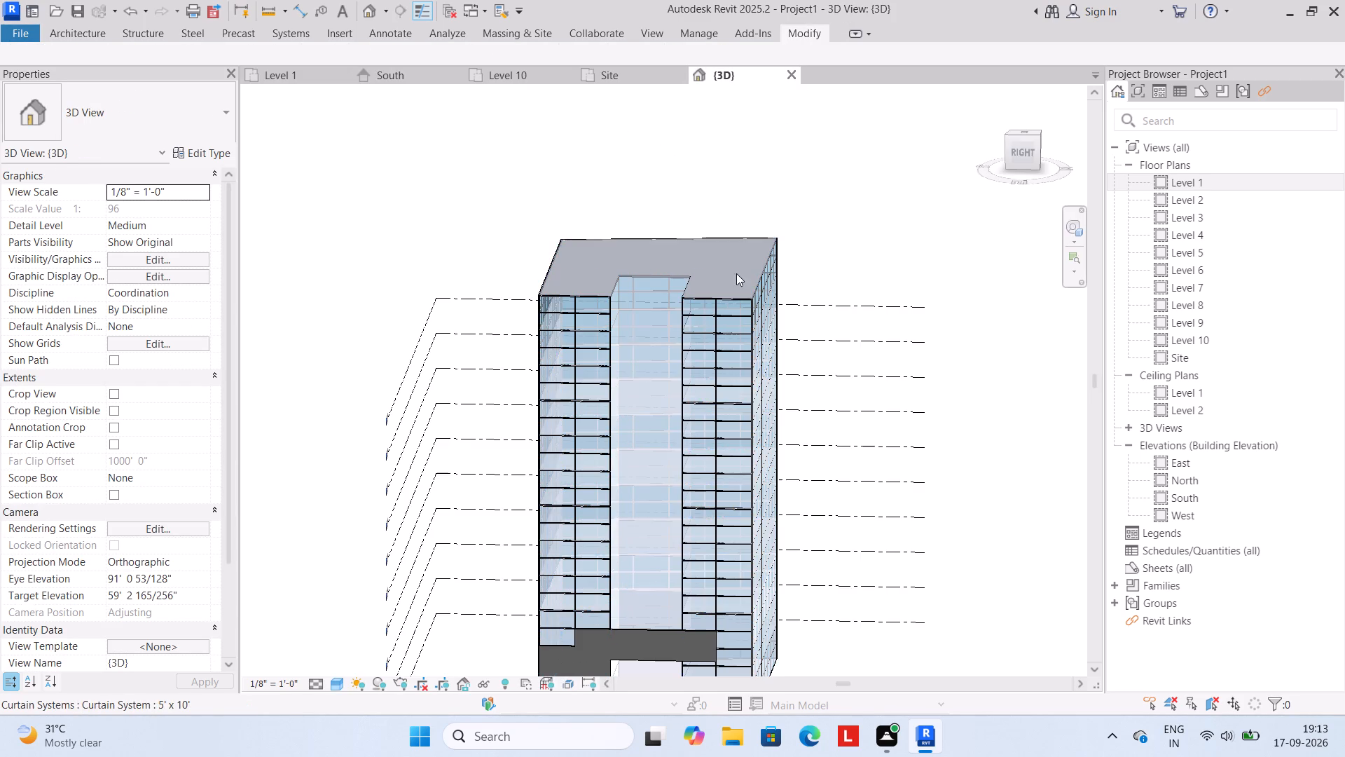
click(747, 234)
key(Escape)
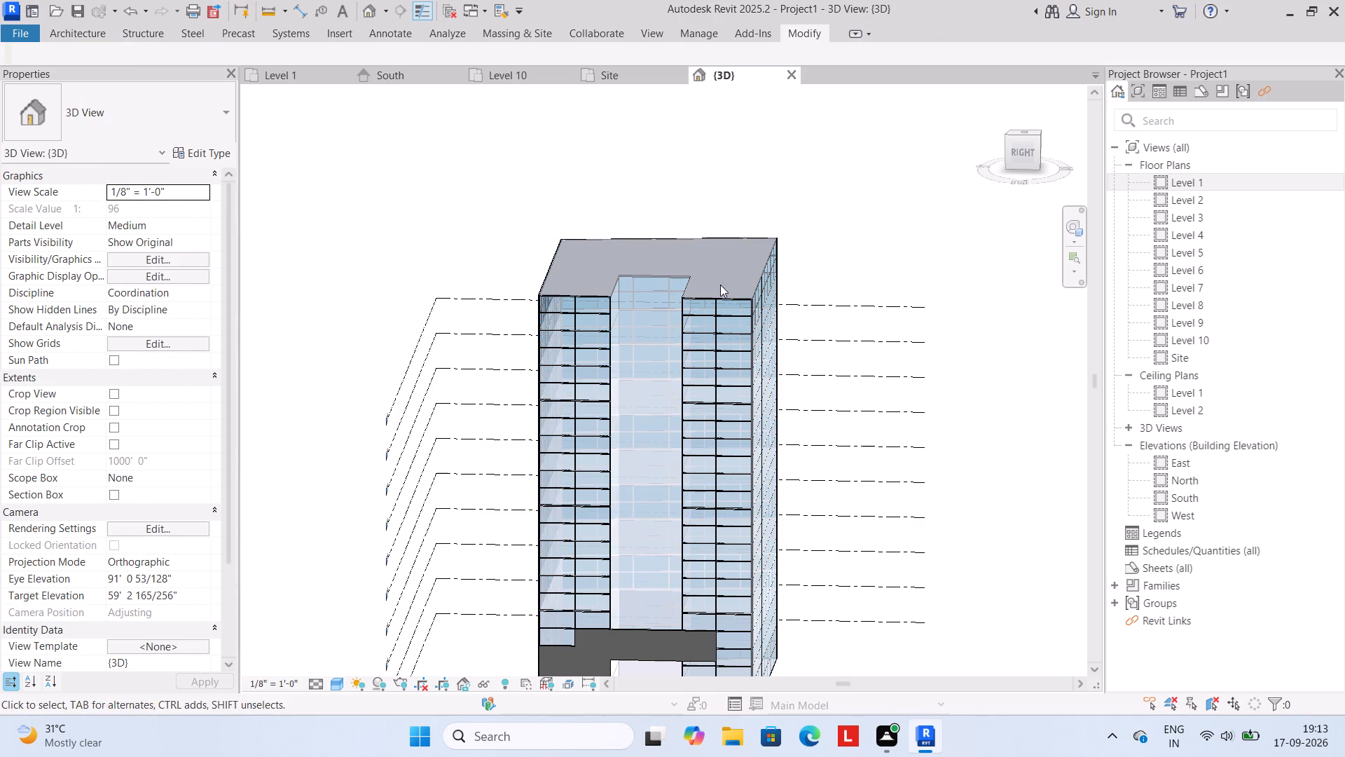
click(718, 297)
key(Escape)
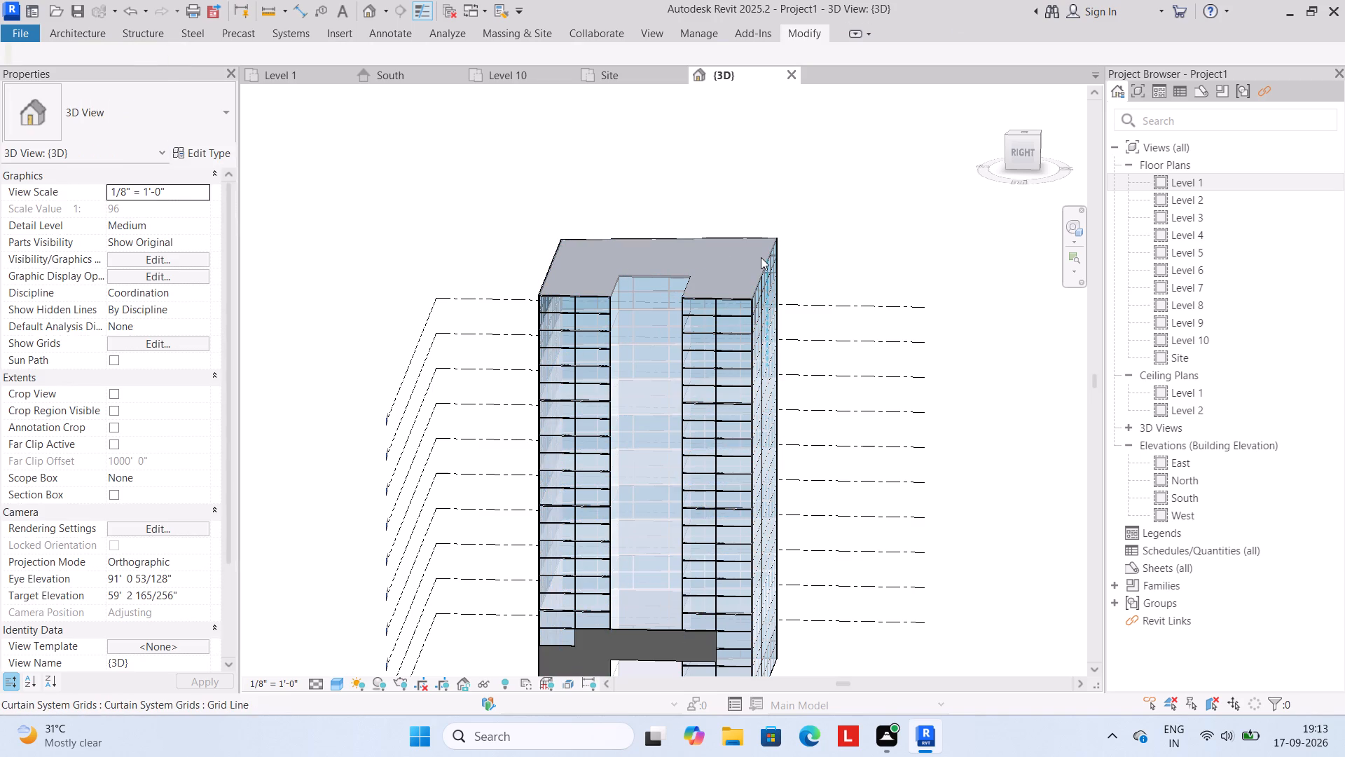
click(761, 257)
key(Escape)
click(656, 274)
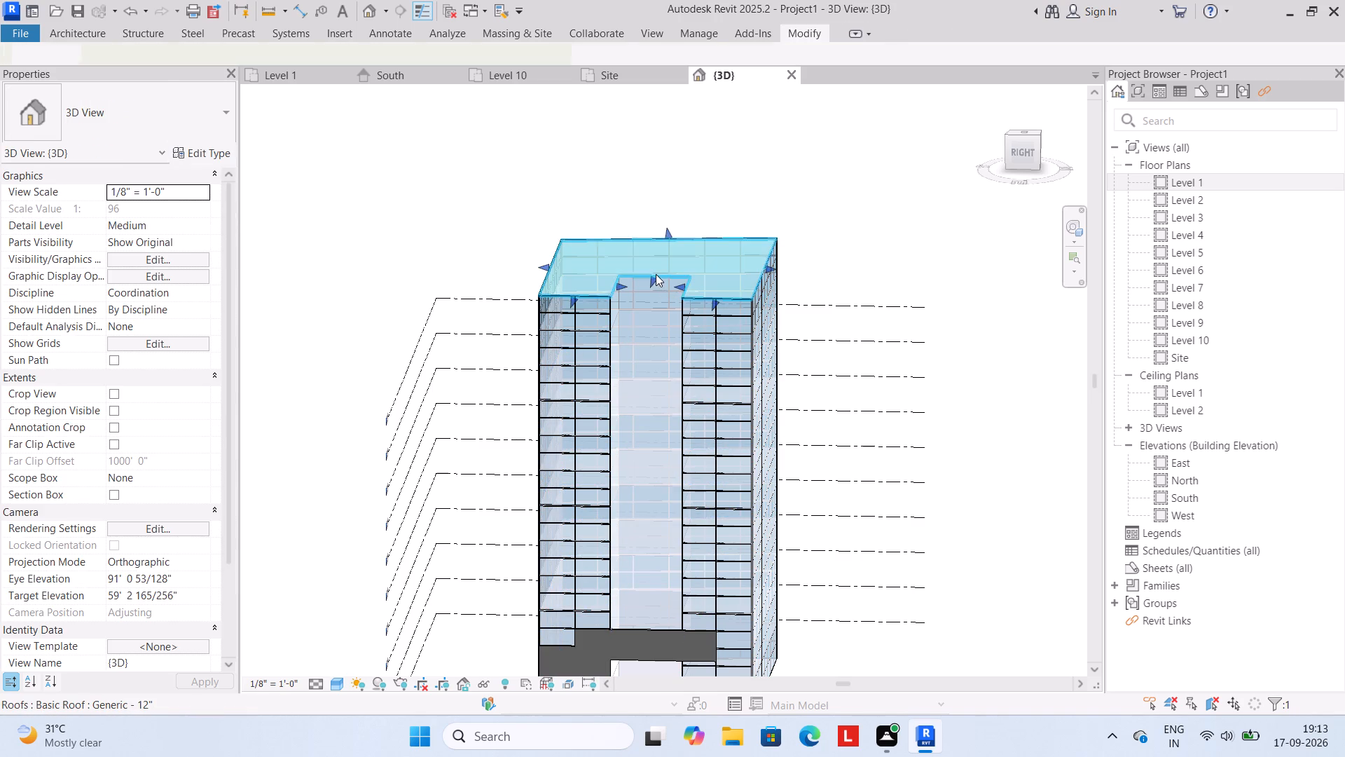
click(813, 25)
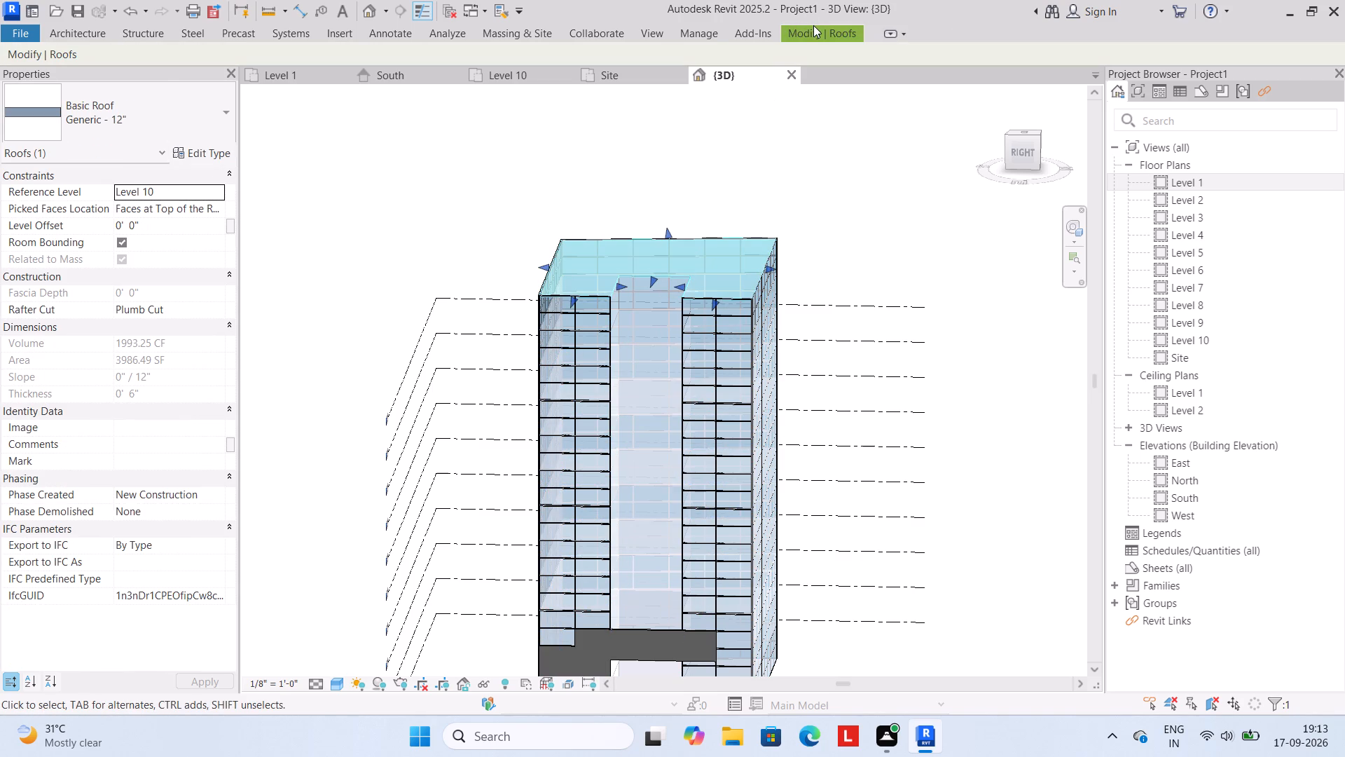
click(803, 35)
click(793, 24)
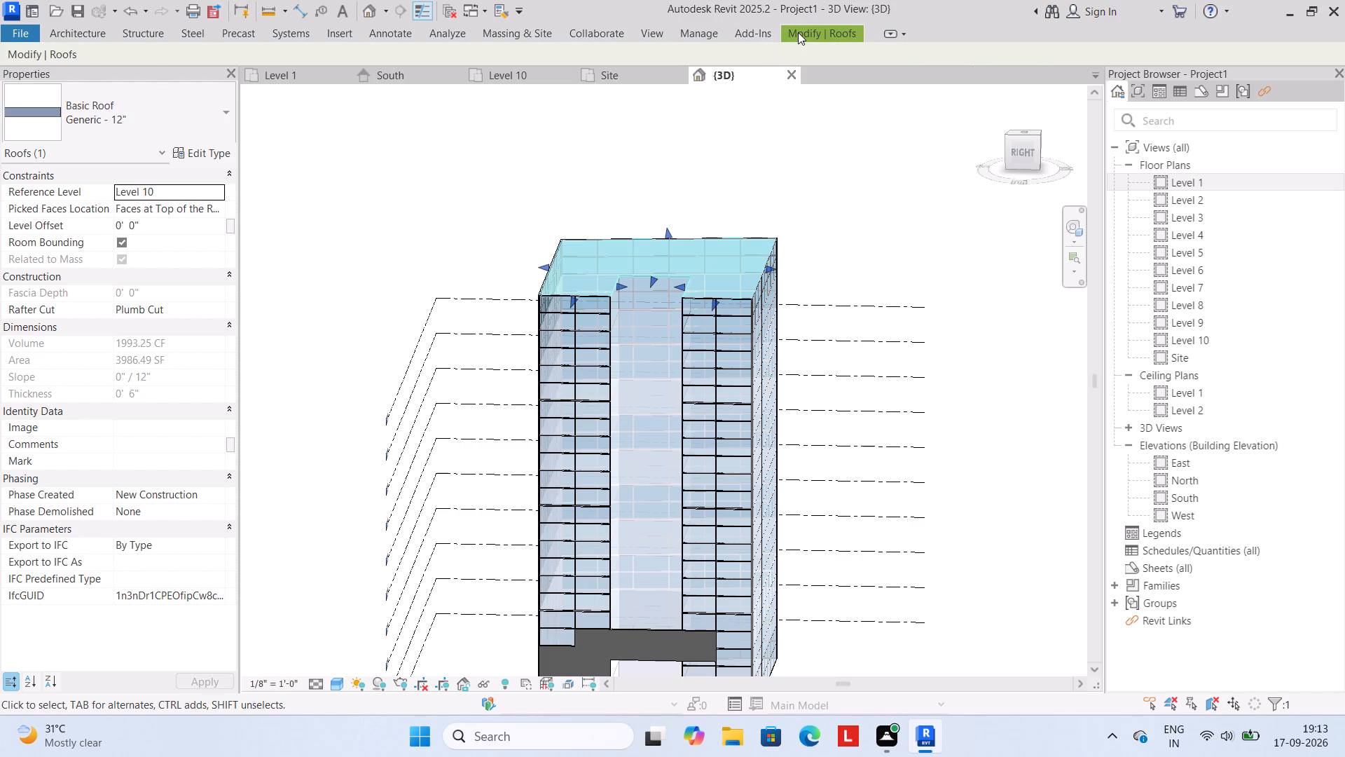
click(798, 32)
click(801, 27)
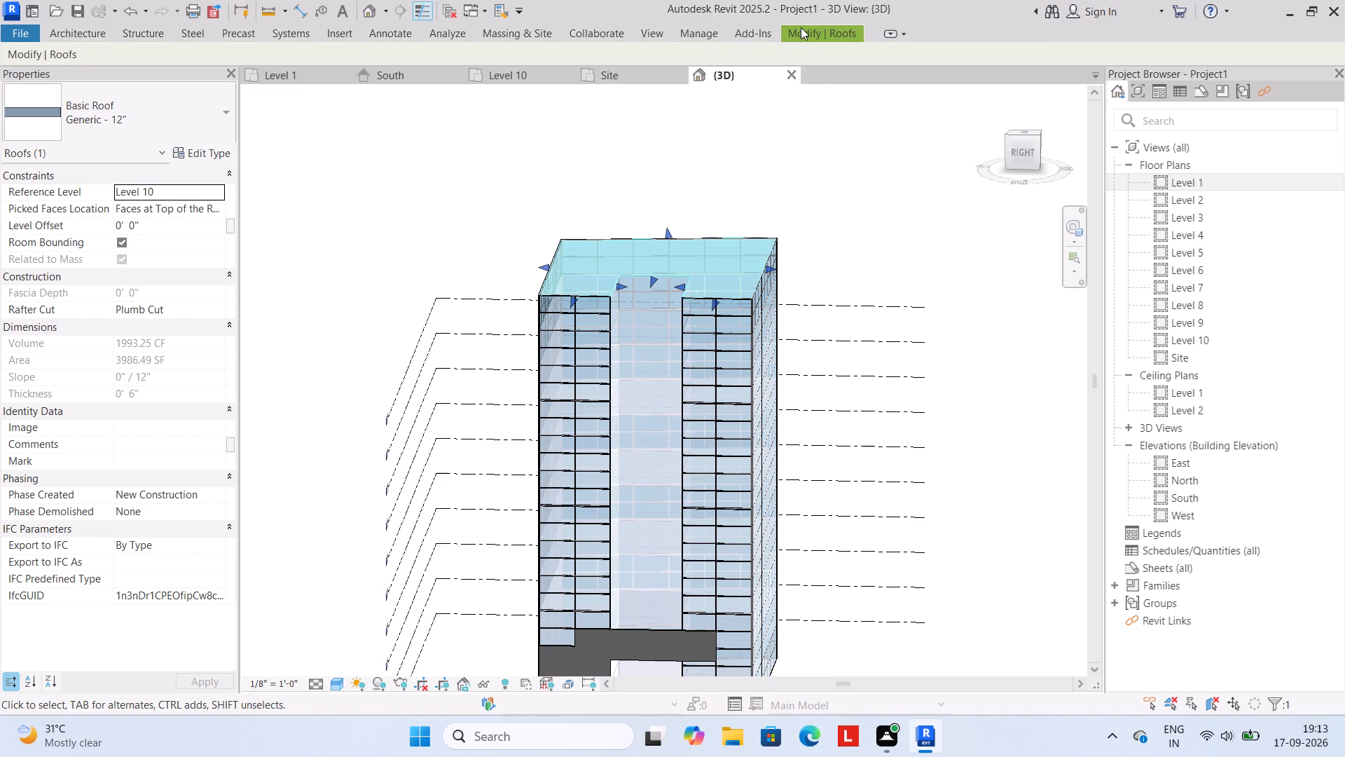
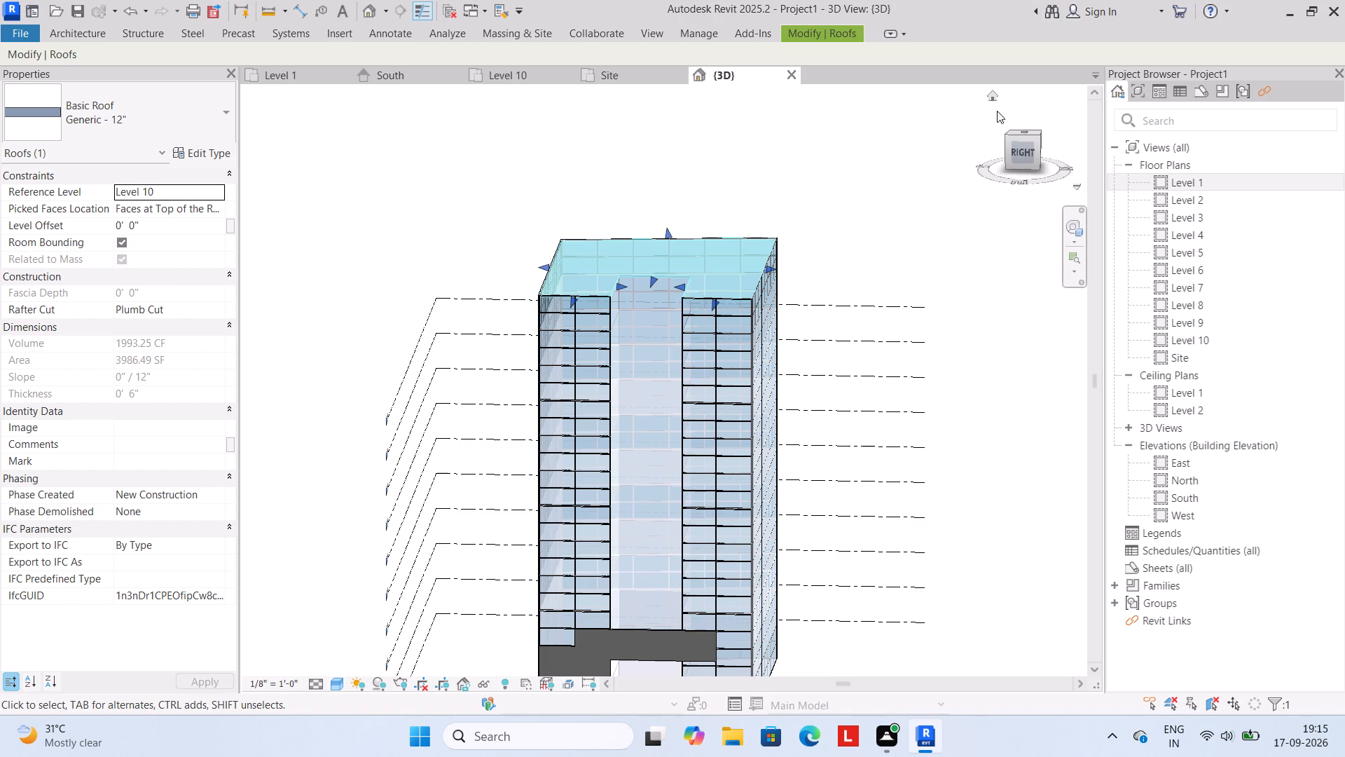
Reselect the tower roof at its notch edge, check which editing tools it offers, and deselect it.
click(726, 291)
key(Escape)
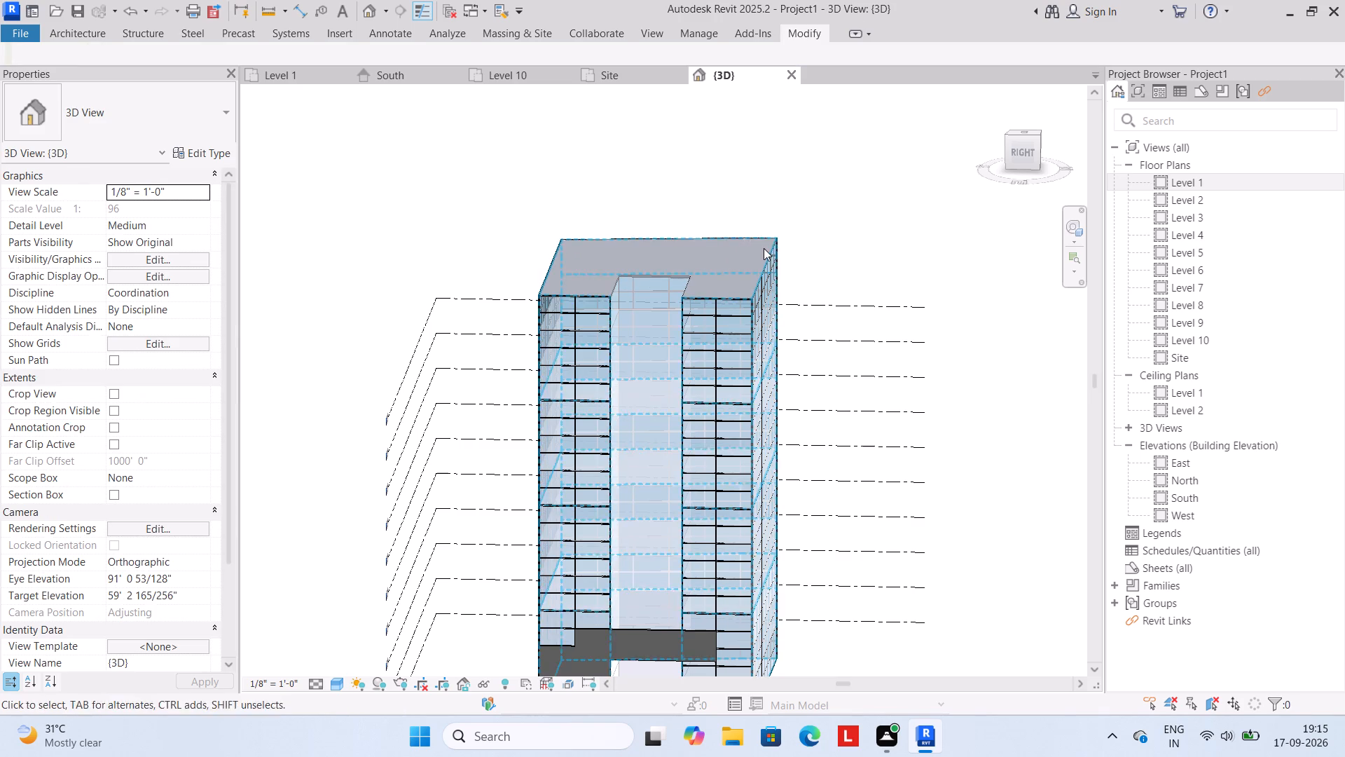
click(738, 296)
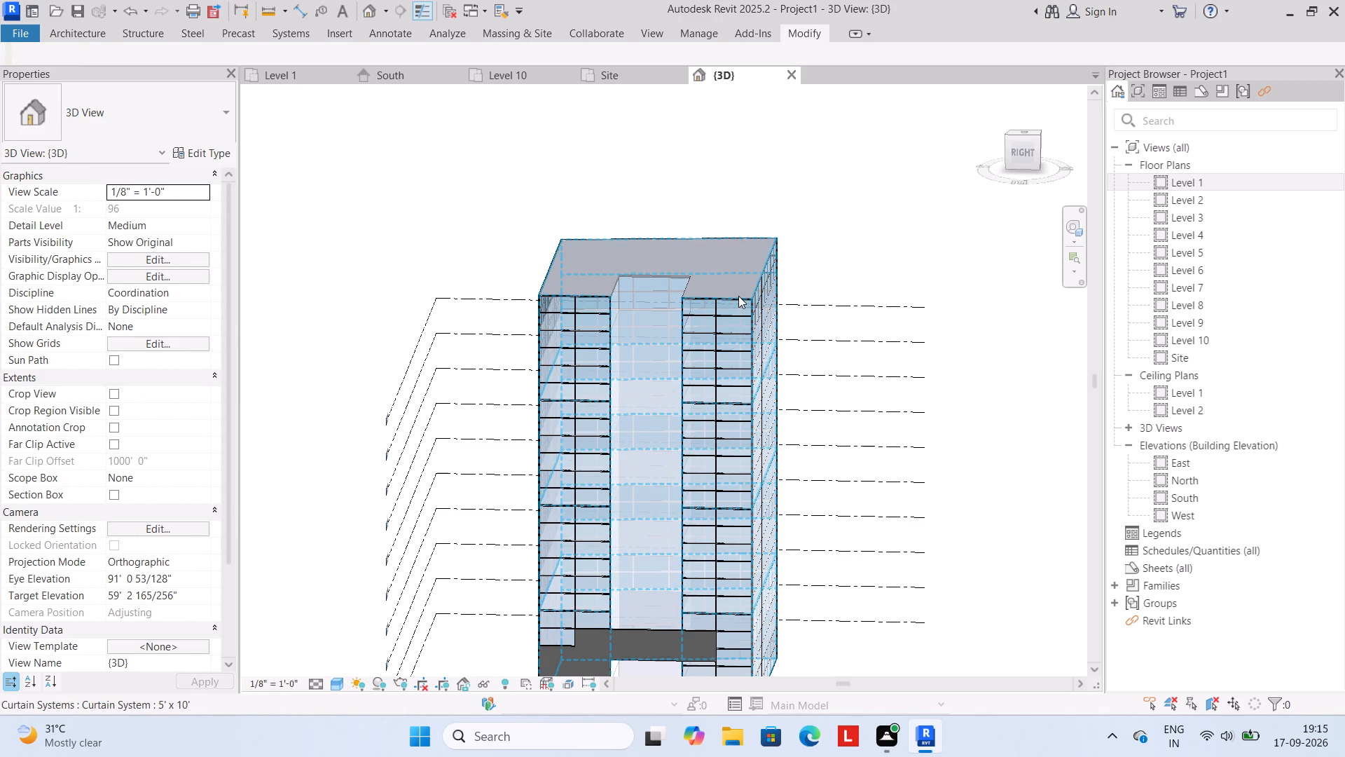
key(Escape)
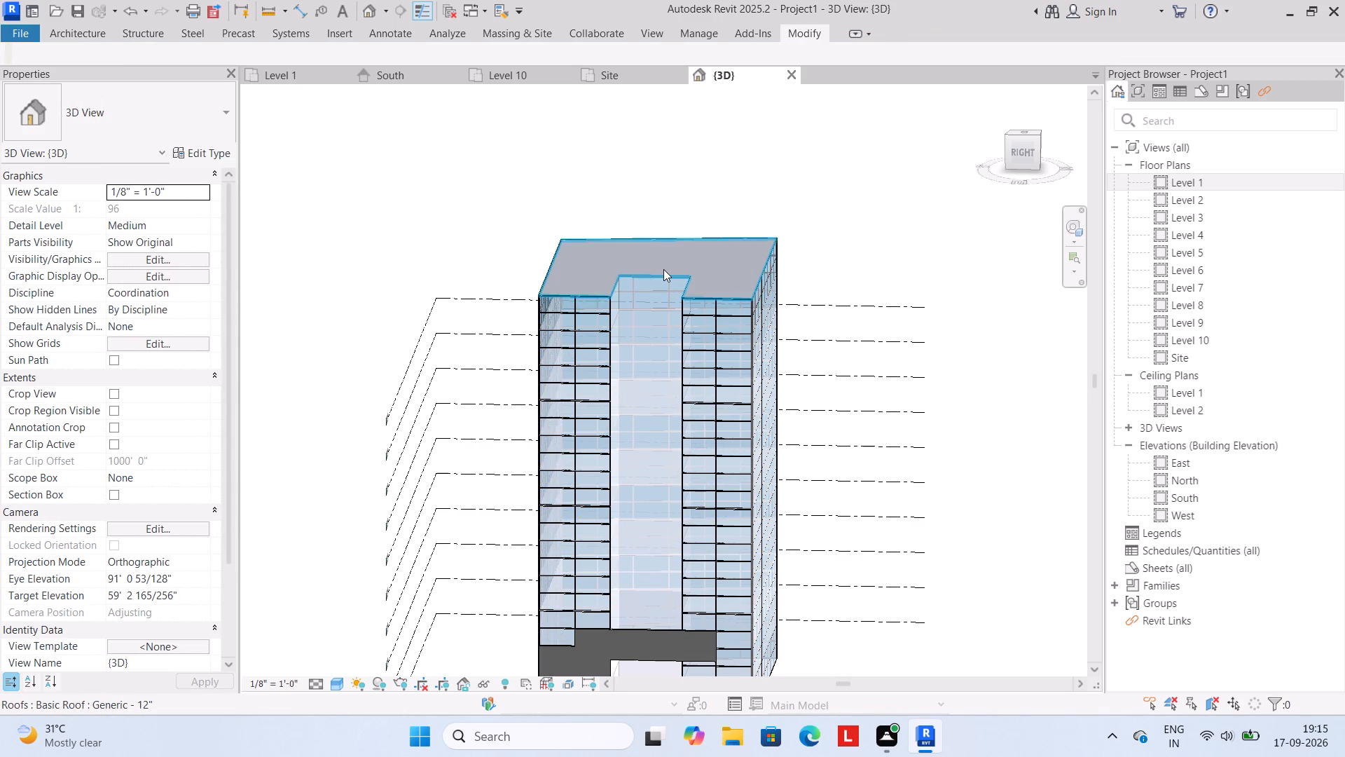
click(663, 269)
click(803, 32)
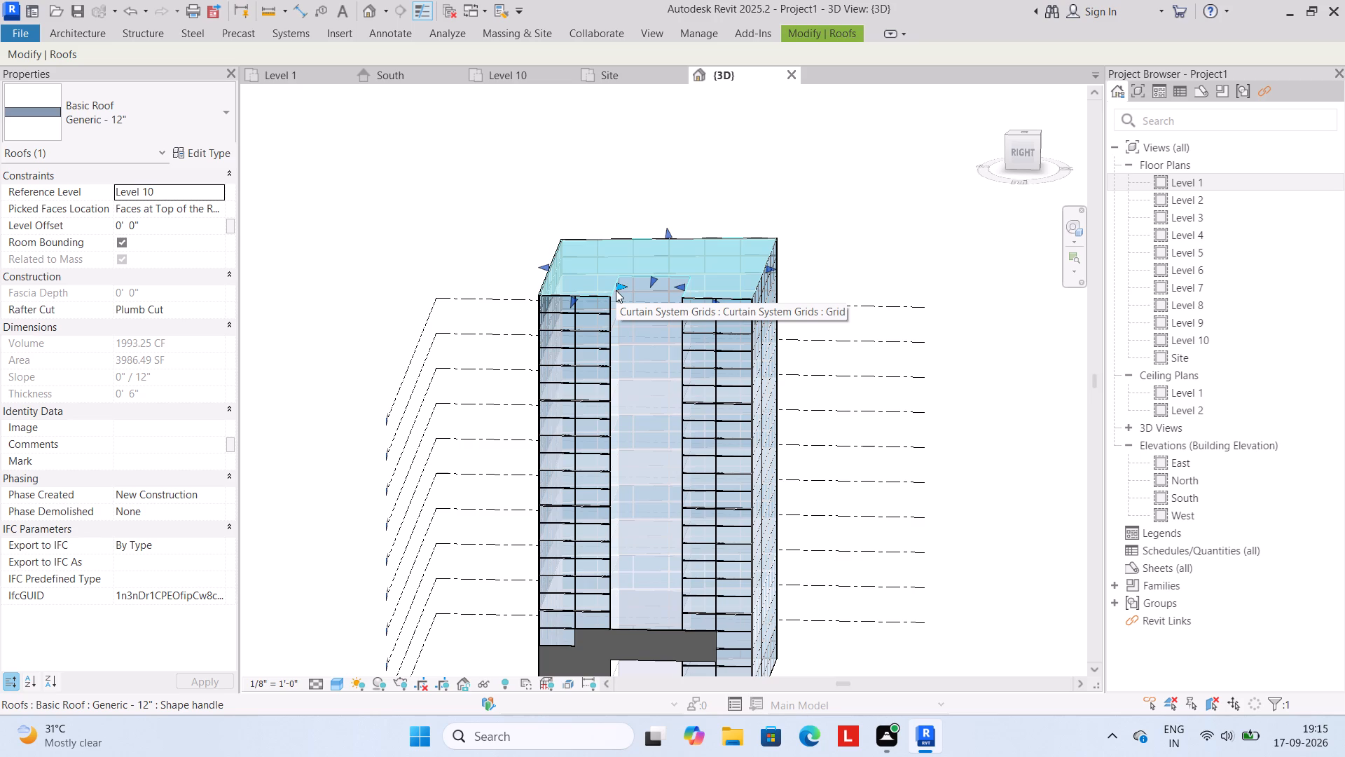
key(Escape)
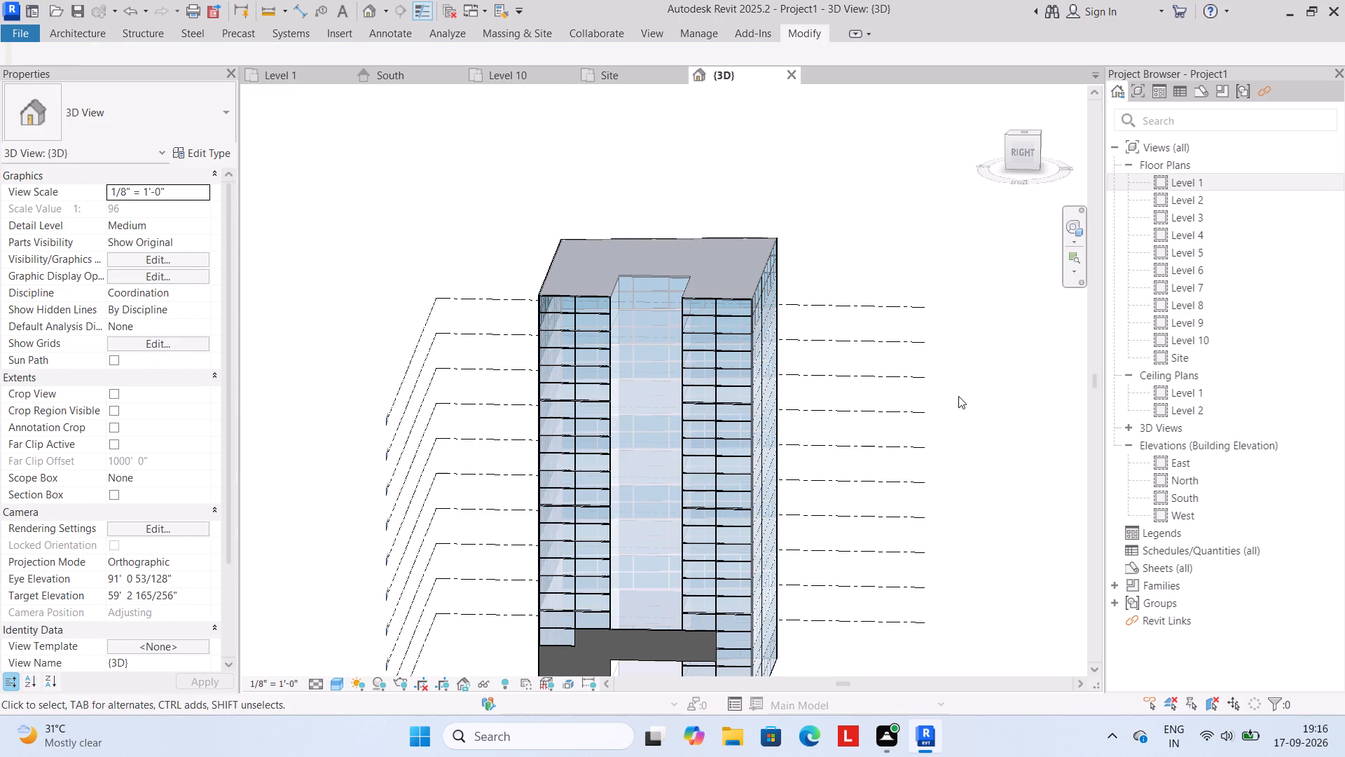
Look over the tower top up close, select the notched roof, and check its available modify tools.
scroll(736, 506, down, 4)
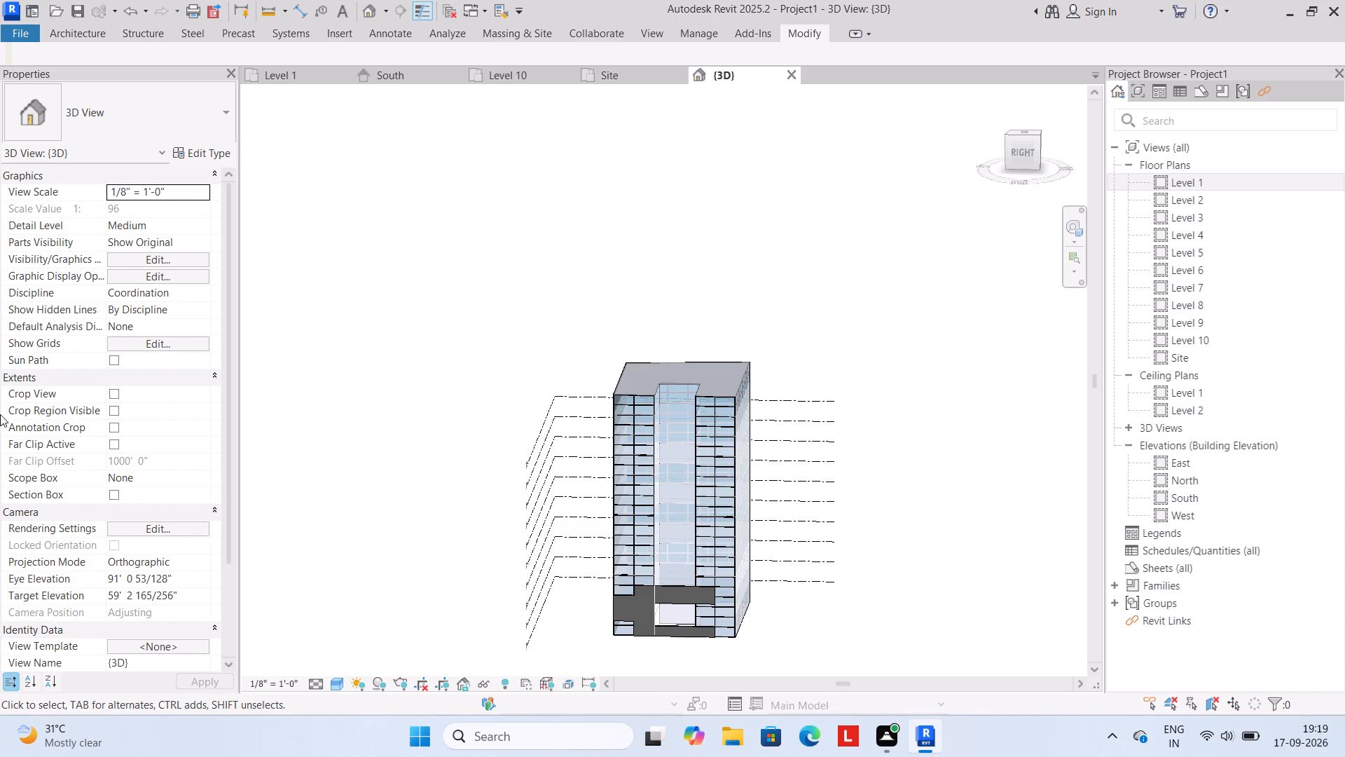
scroll(531, 294, up, 3)
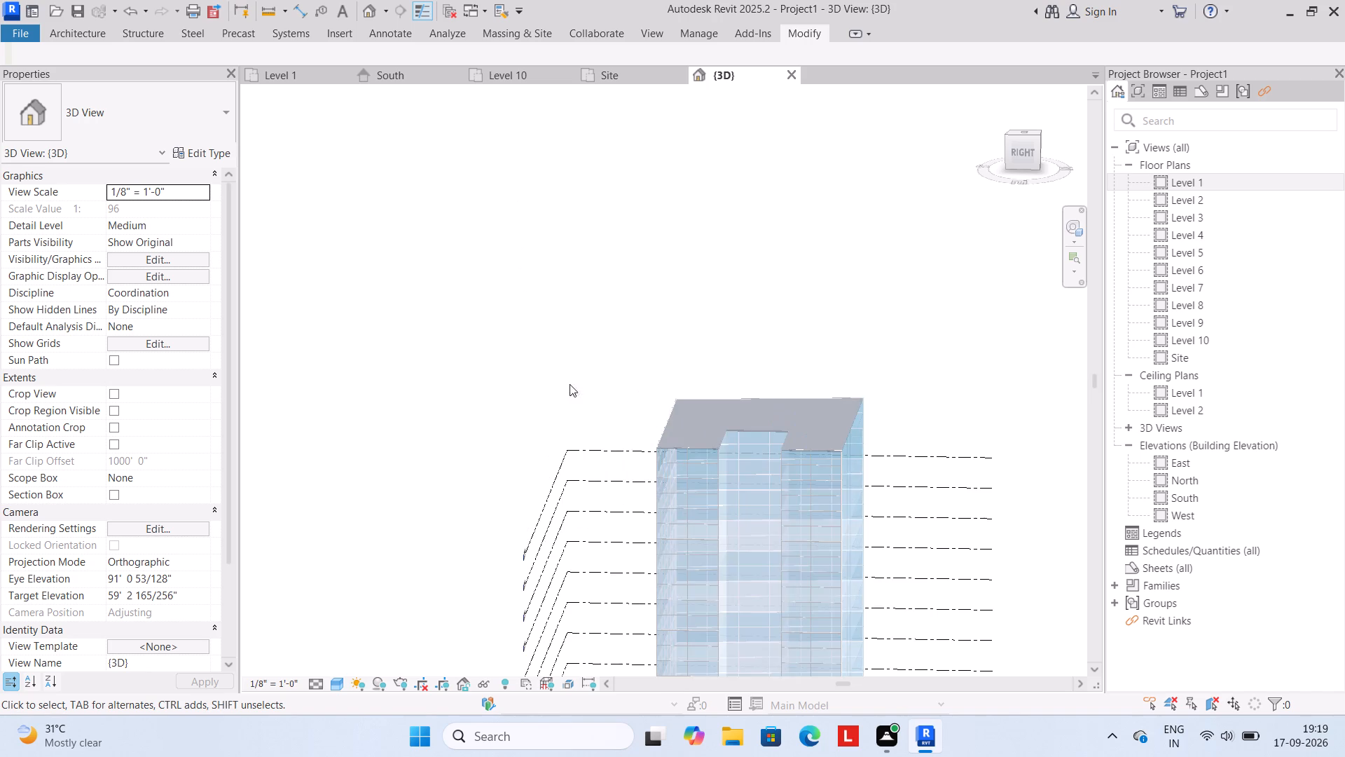
scroll(729, 521, up, 3)
middle_drag(765, 500, 599, 413)
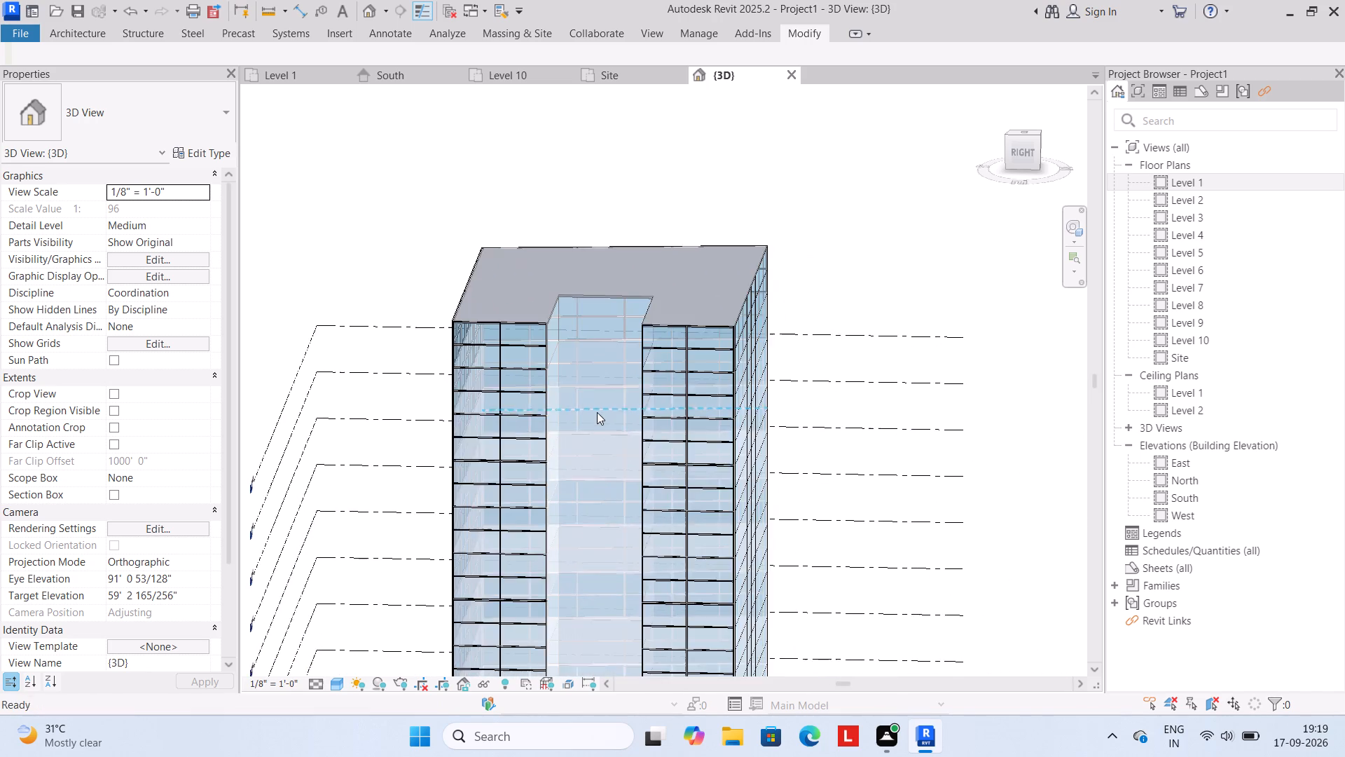
scroll(597, 409, down, 1)
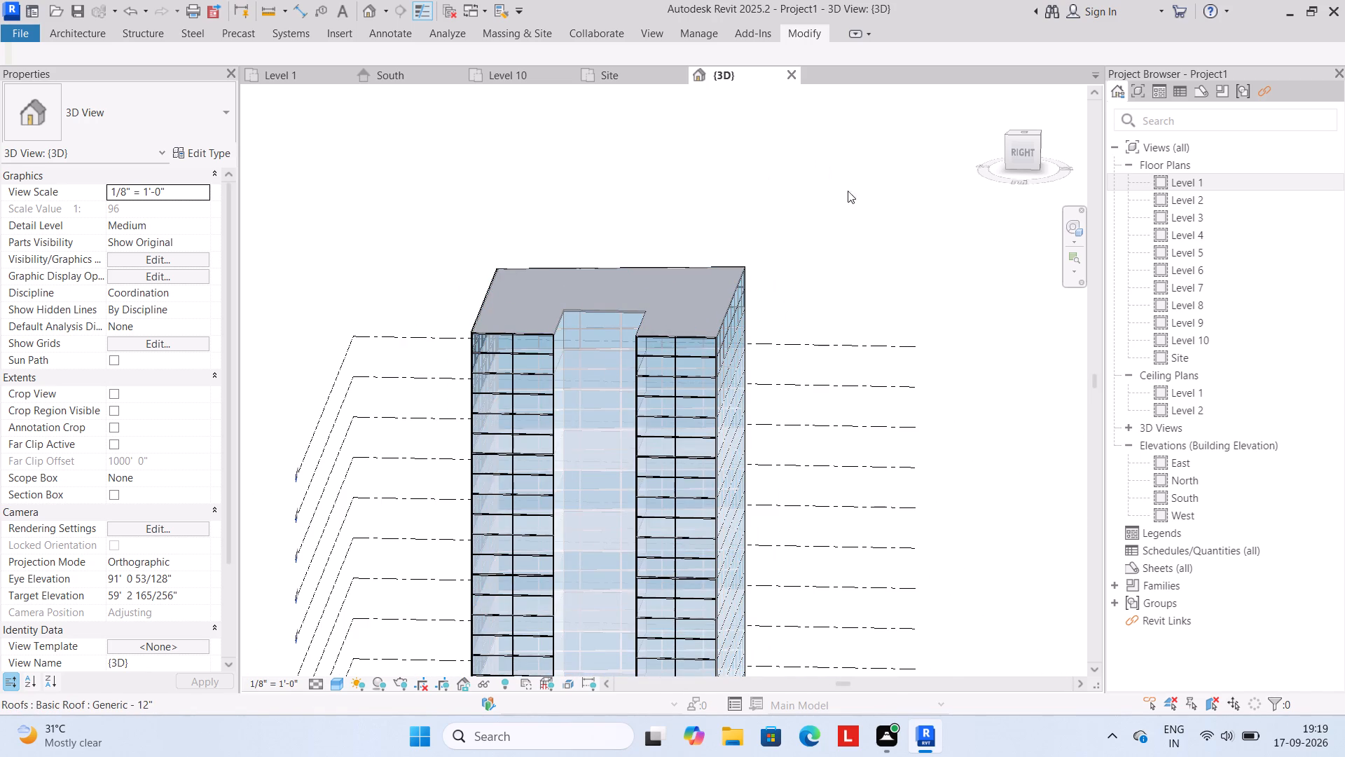
click(628, 310)
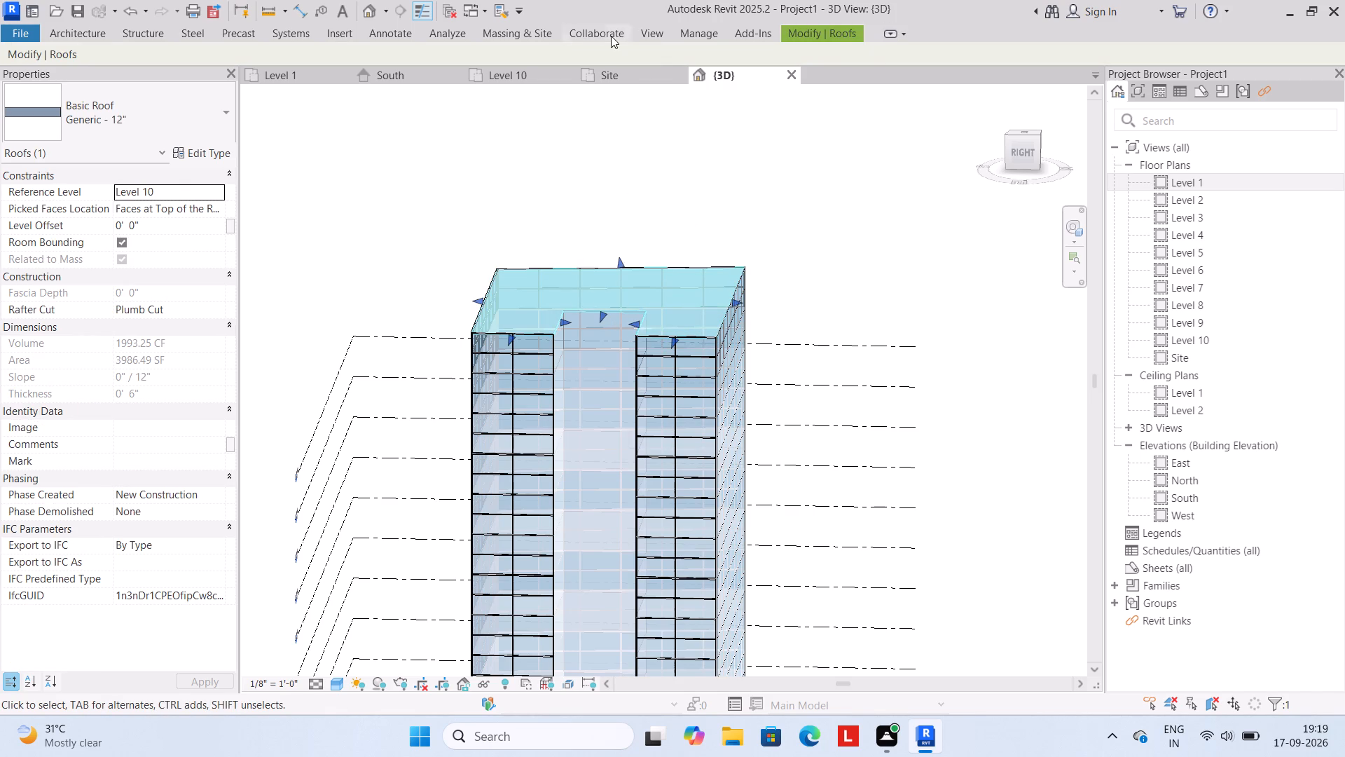
click(812, 32)
click(798, 34)
click(805, 30)
key(Escape)
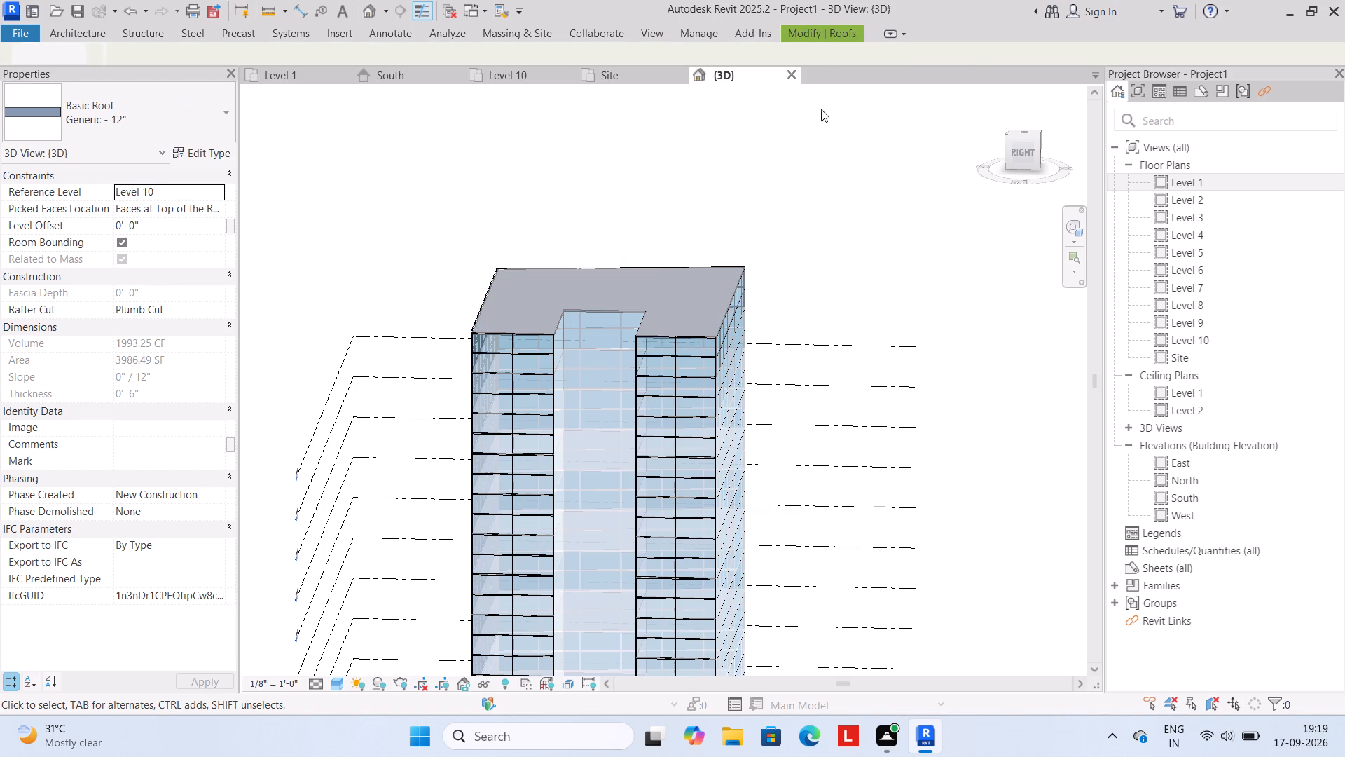
Select the tower roof again and examine its modify tools and the commands available for the selection.
click(595, 304)
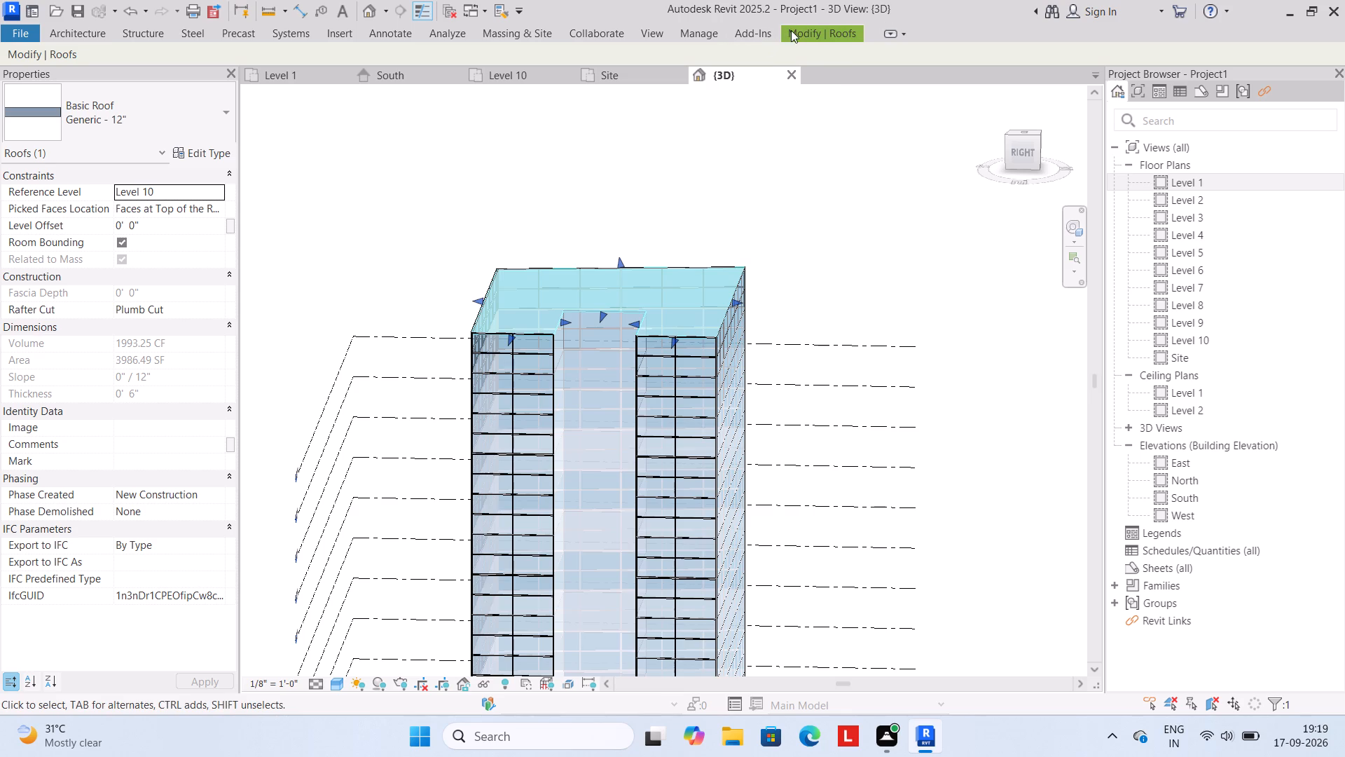
click(794, 30)
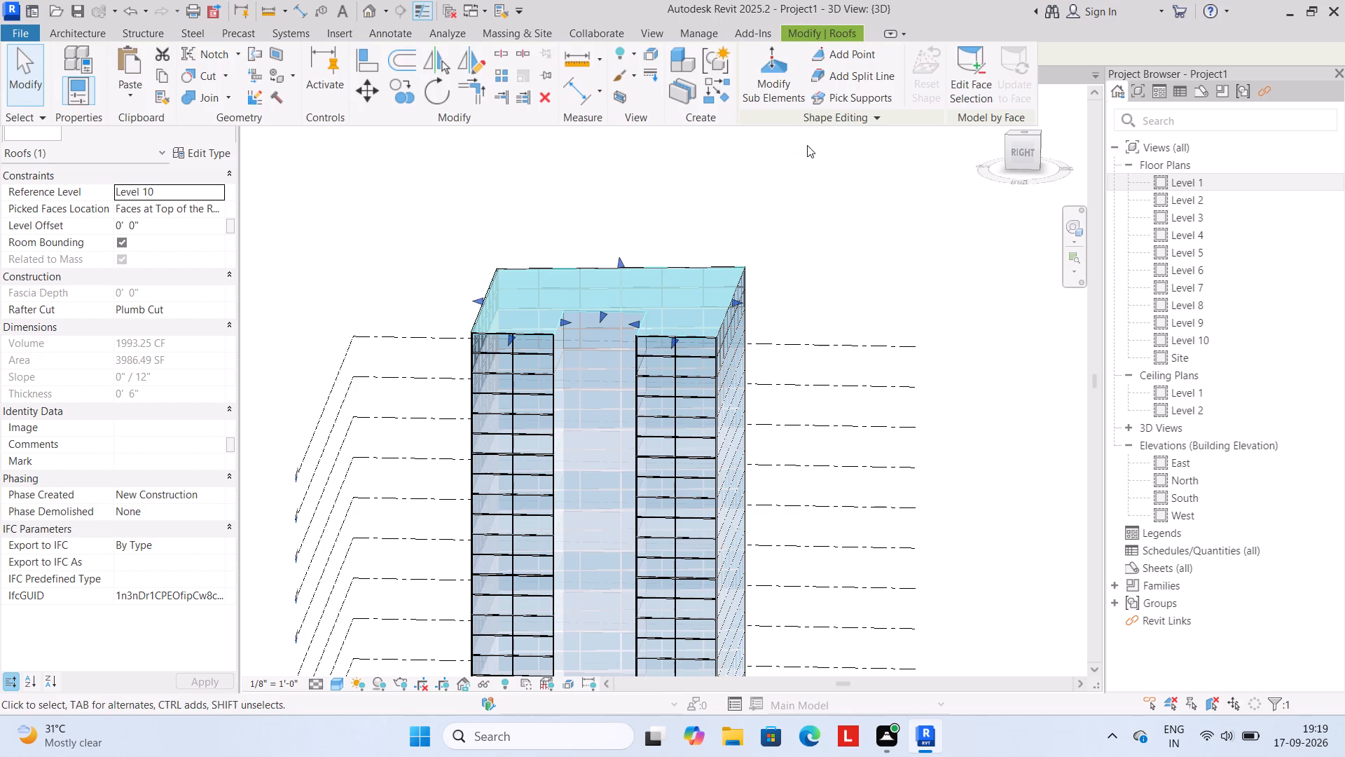
click(796, 31)
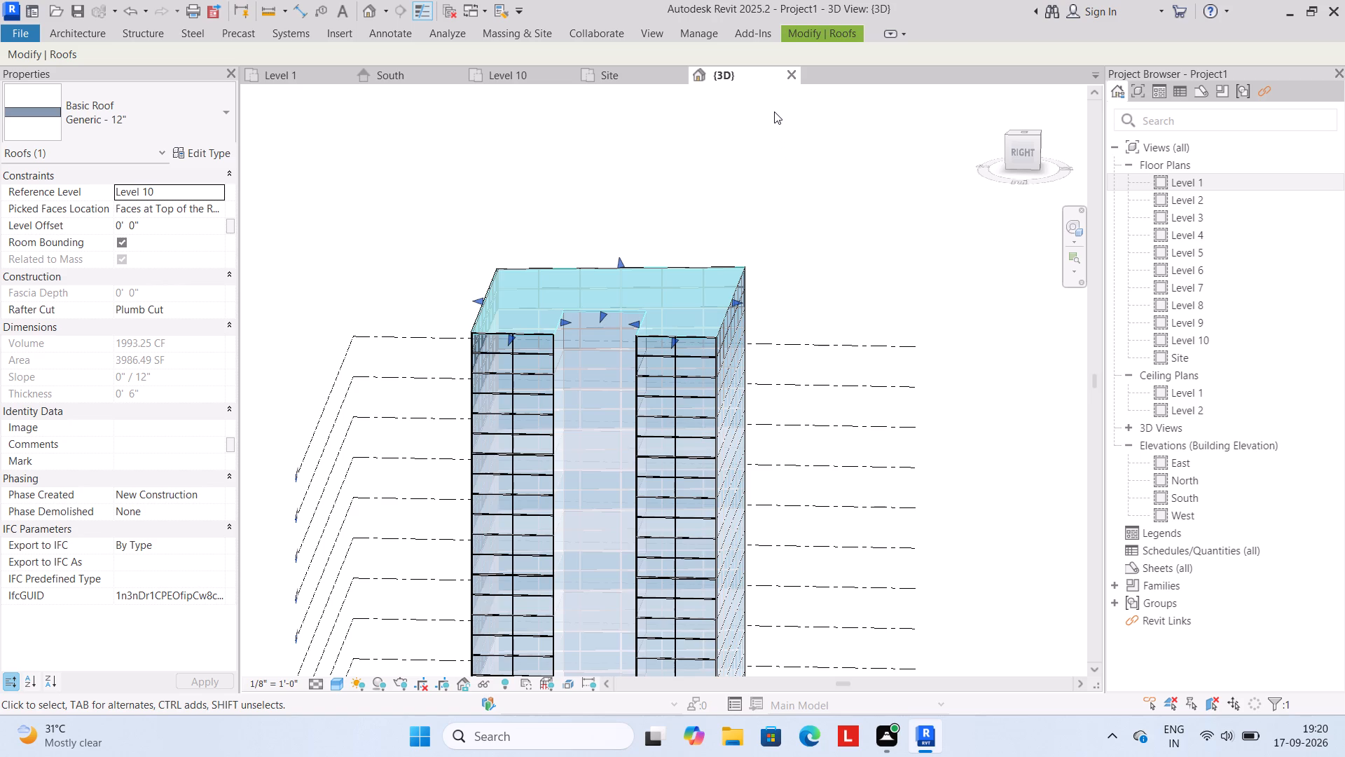
right_click(774, 111)
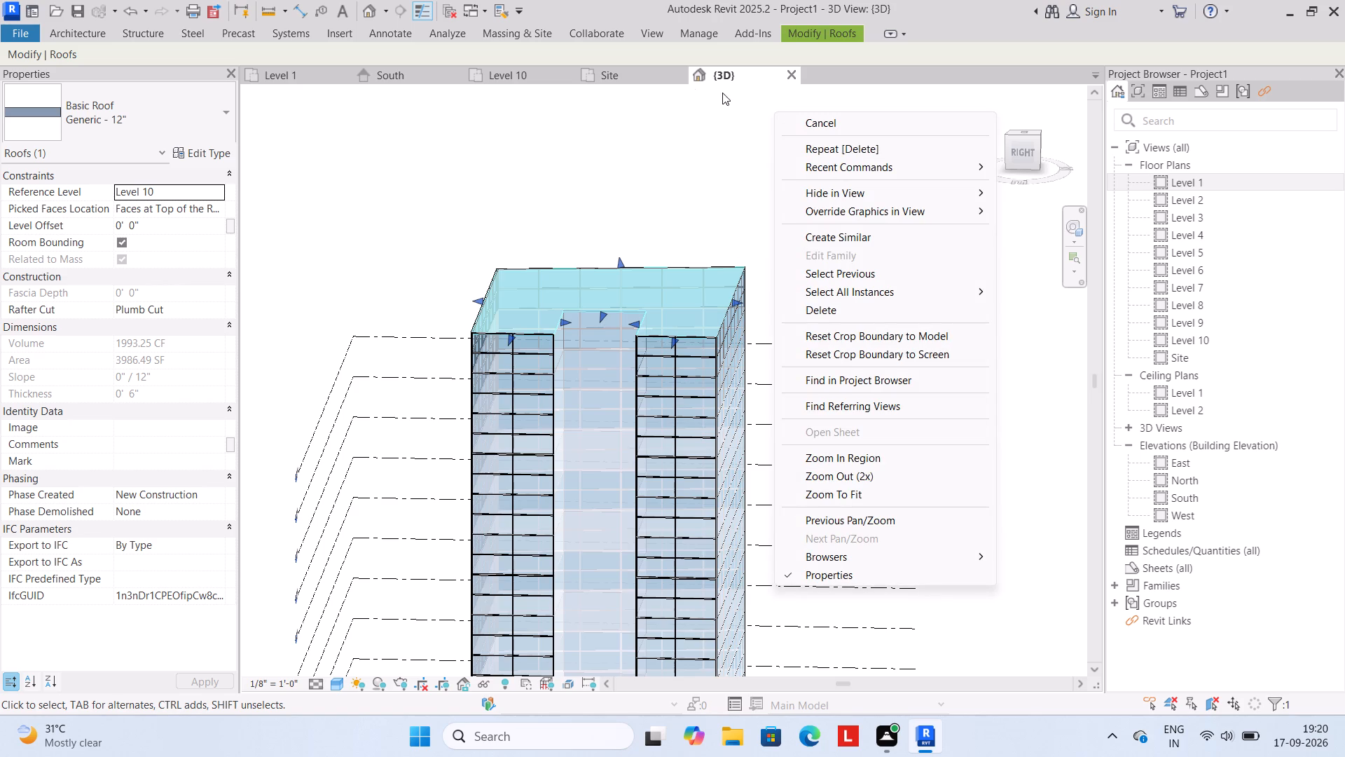
drag(544, 147, 546, 154)
click(820, 214)
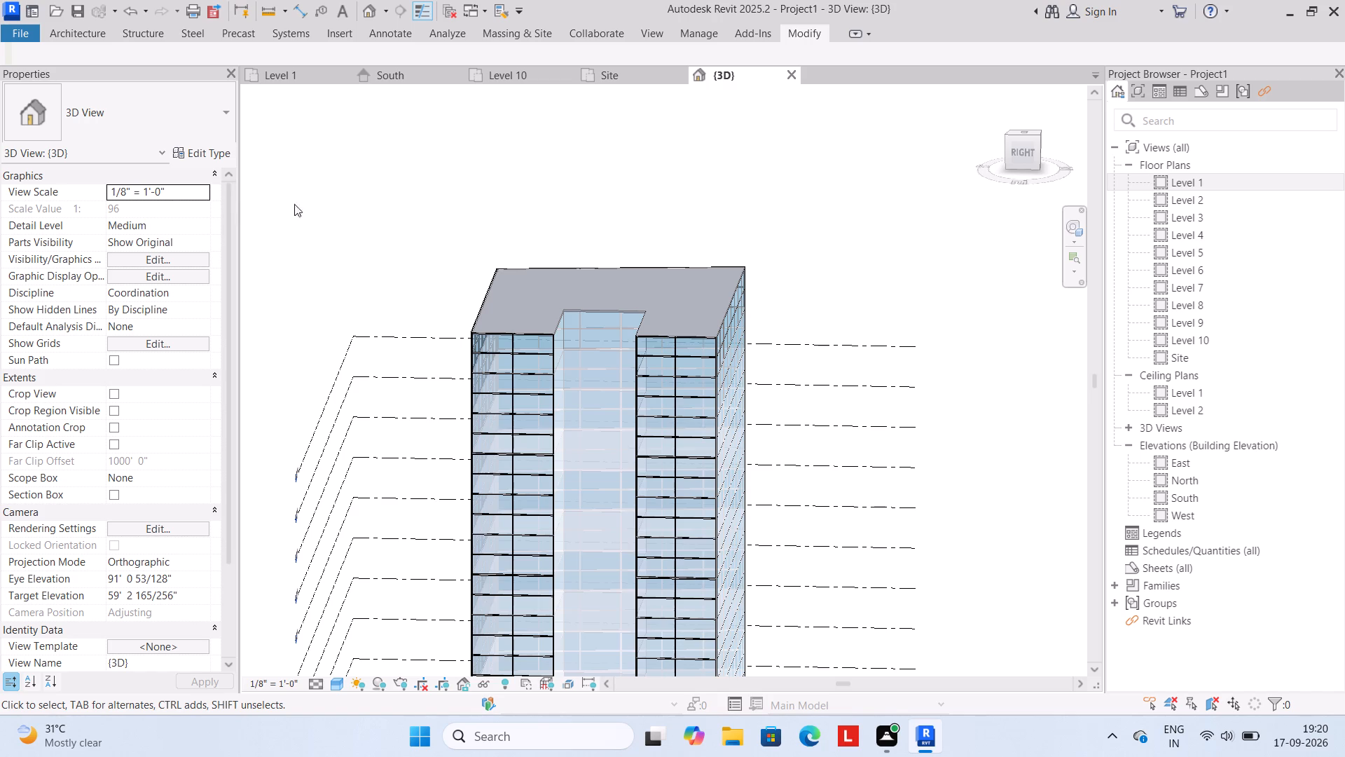
With the tower roof selected, look through its modify tools and the massing and architecture tools for a way to edit it.
click(639, 309)
click(803, 29)
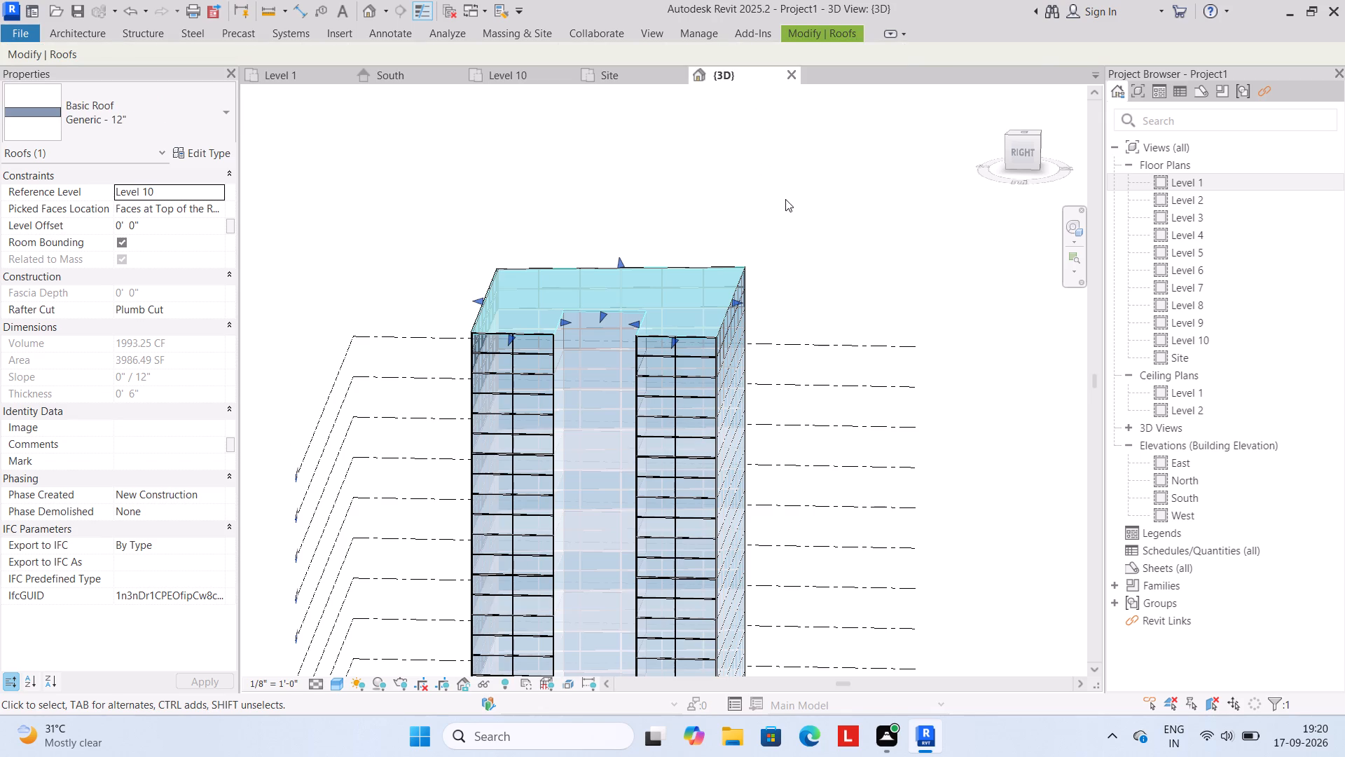
click(803, 33)
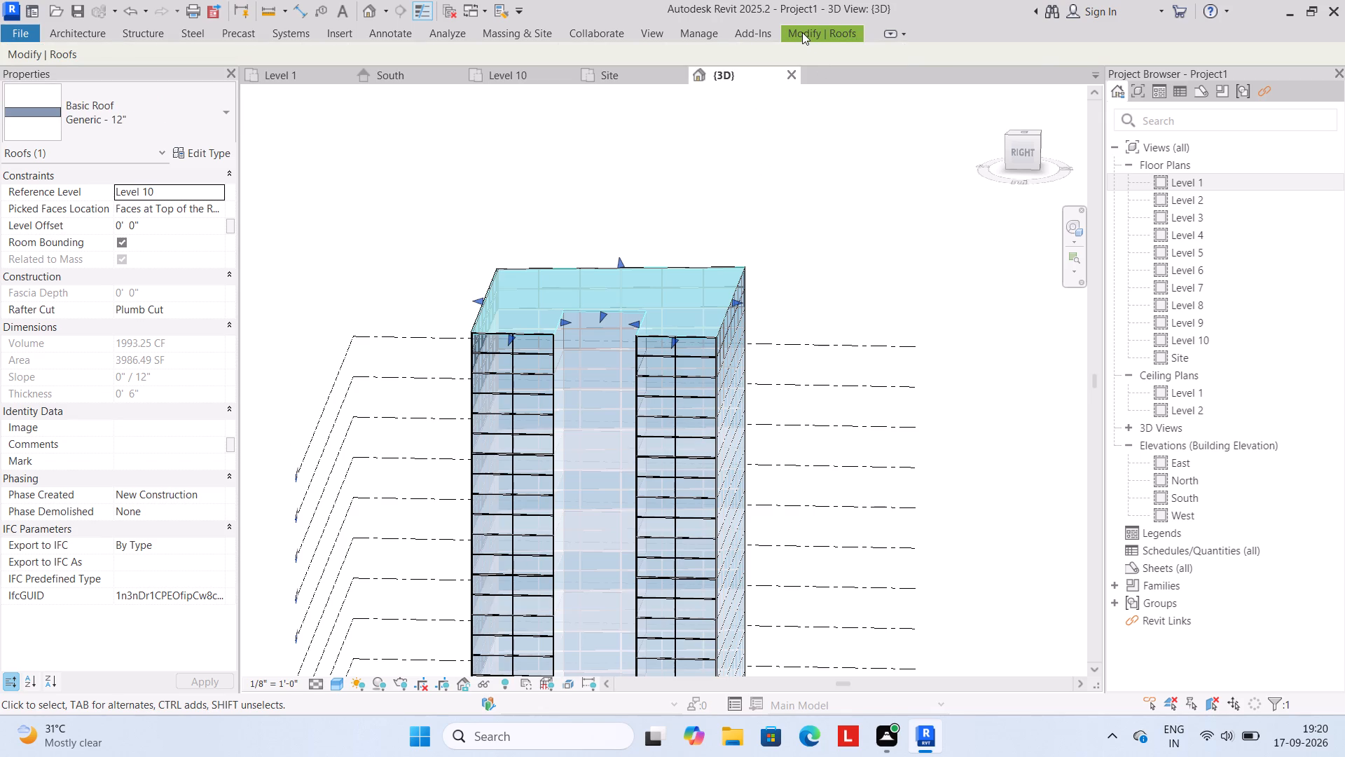
click(801, 29)
click(544, 29)
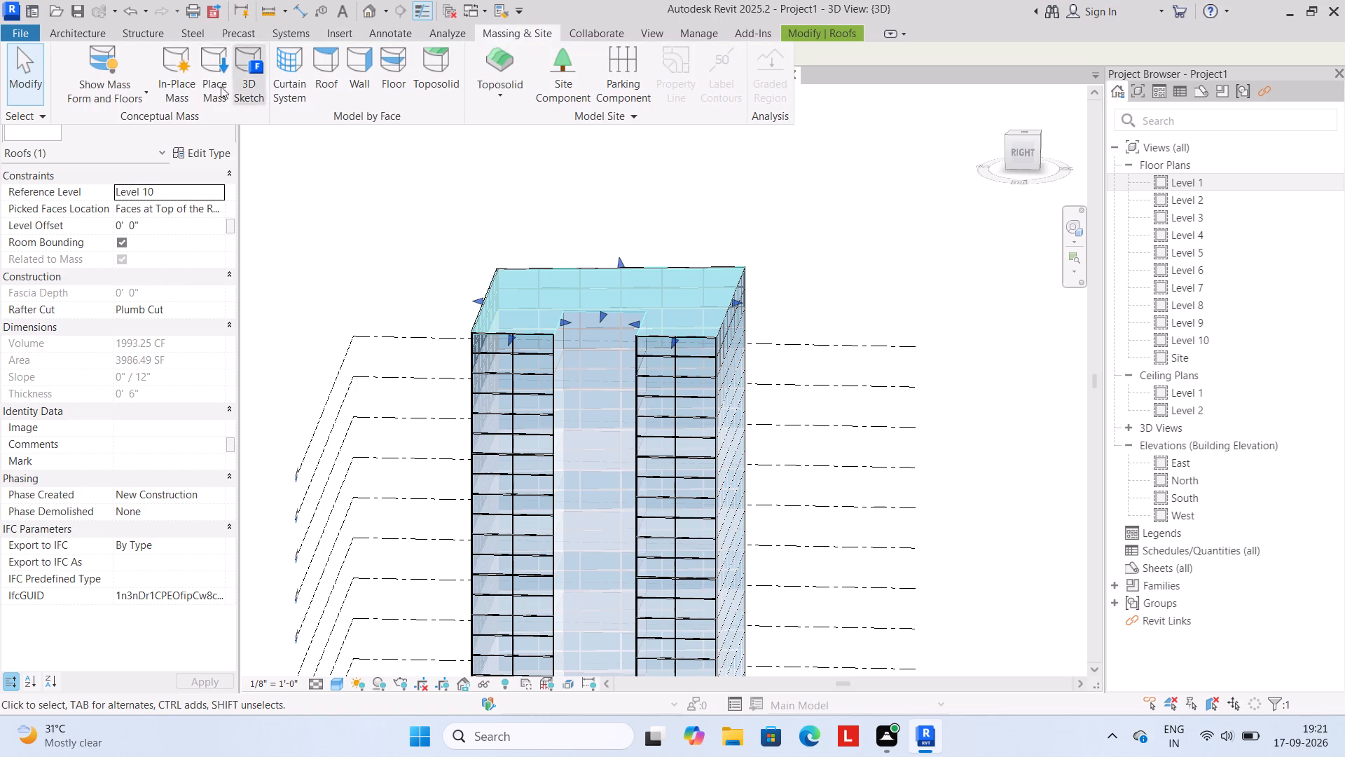
click(63, 34)
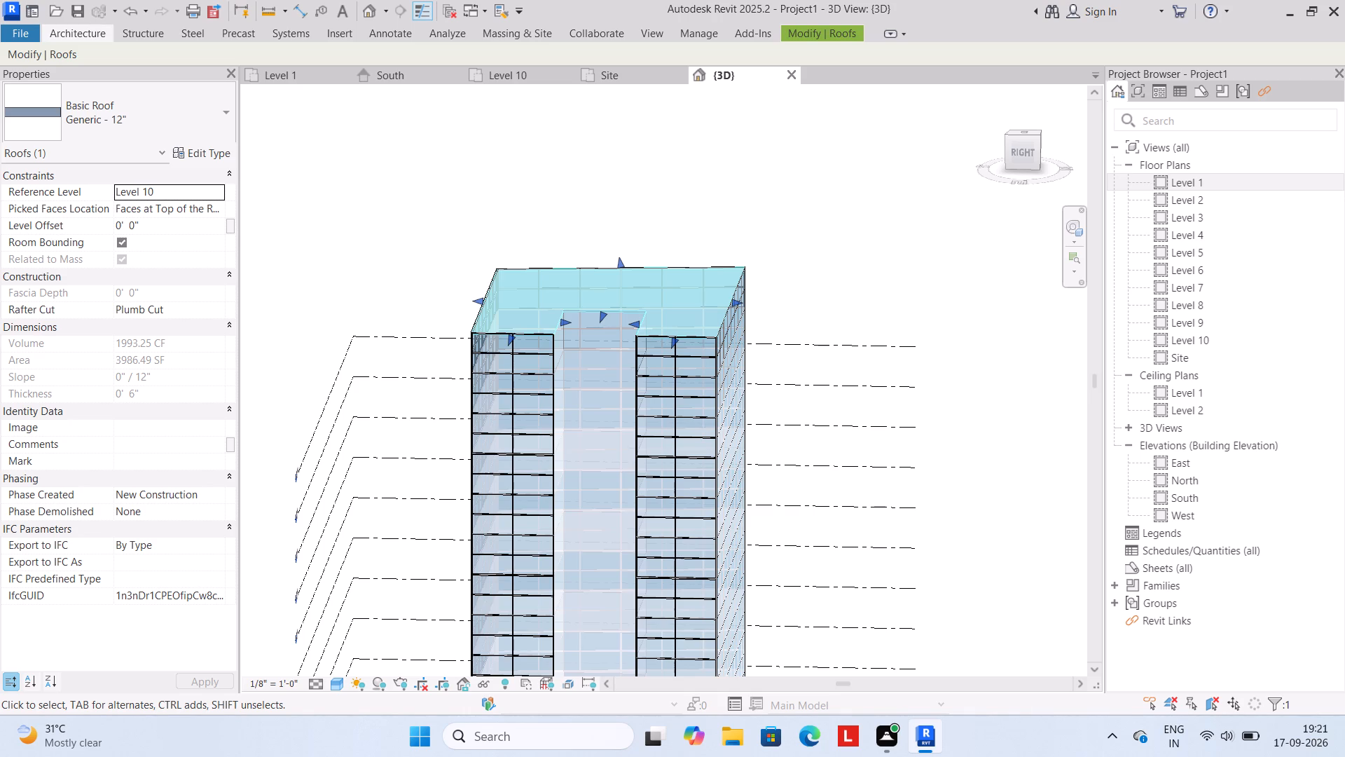
key(Escape)
Delete the notched roof from the top of the tower.
click(623, 308)
key(Delete)
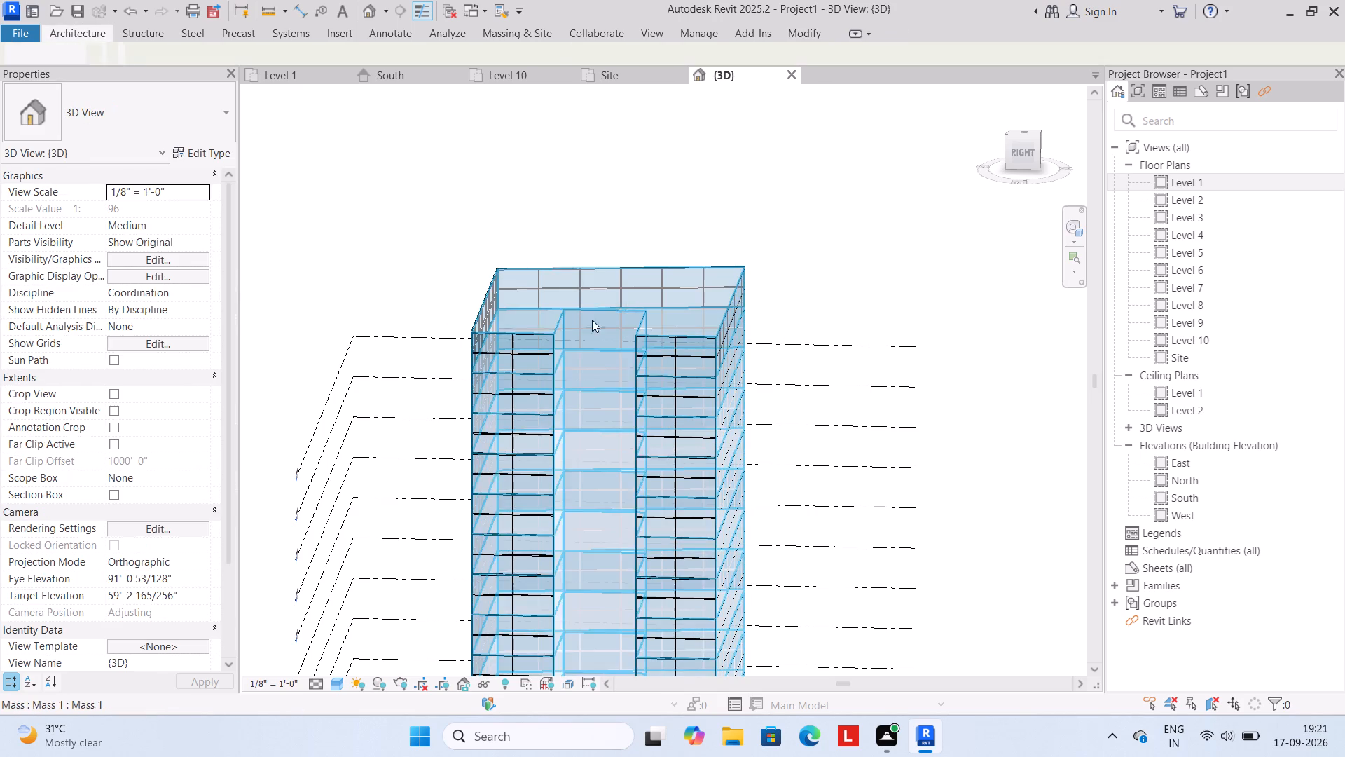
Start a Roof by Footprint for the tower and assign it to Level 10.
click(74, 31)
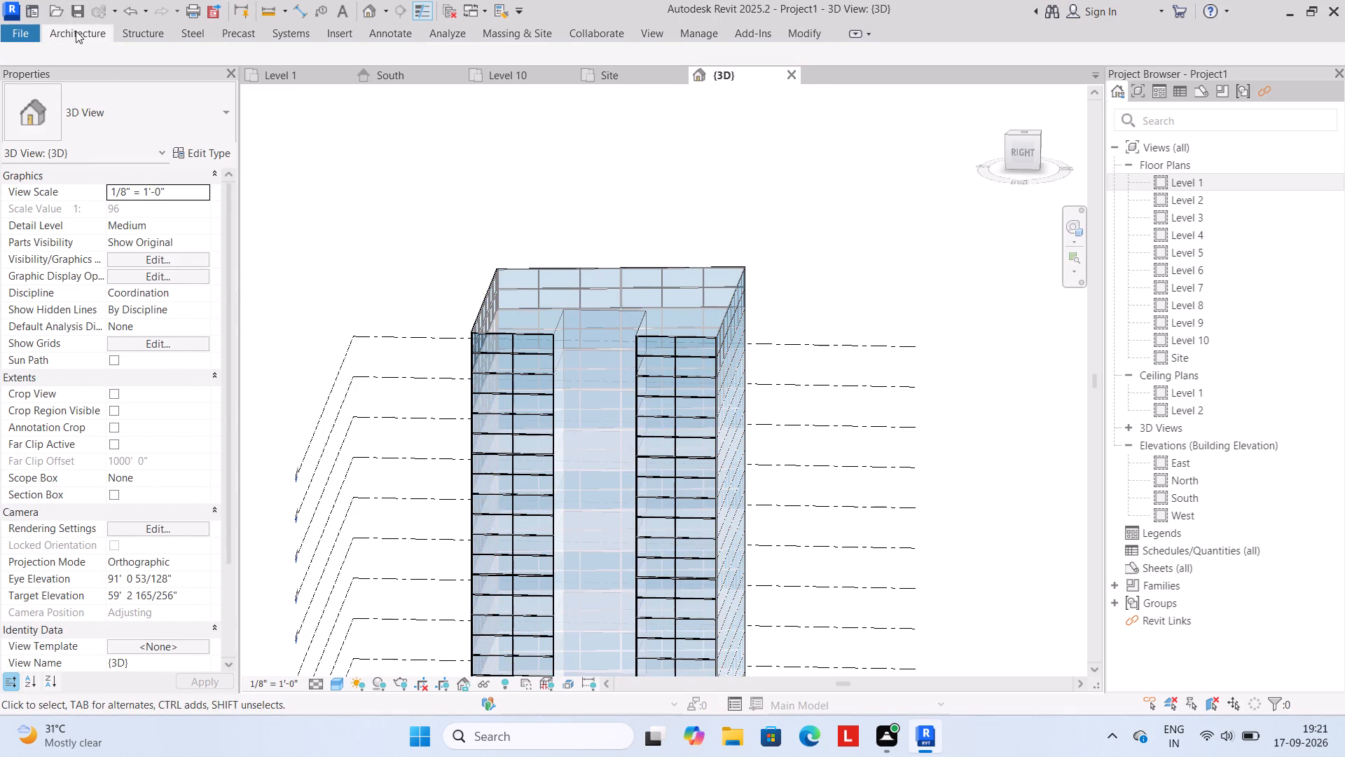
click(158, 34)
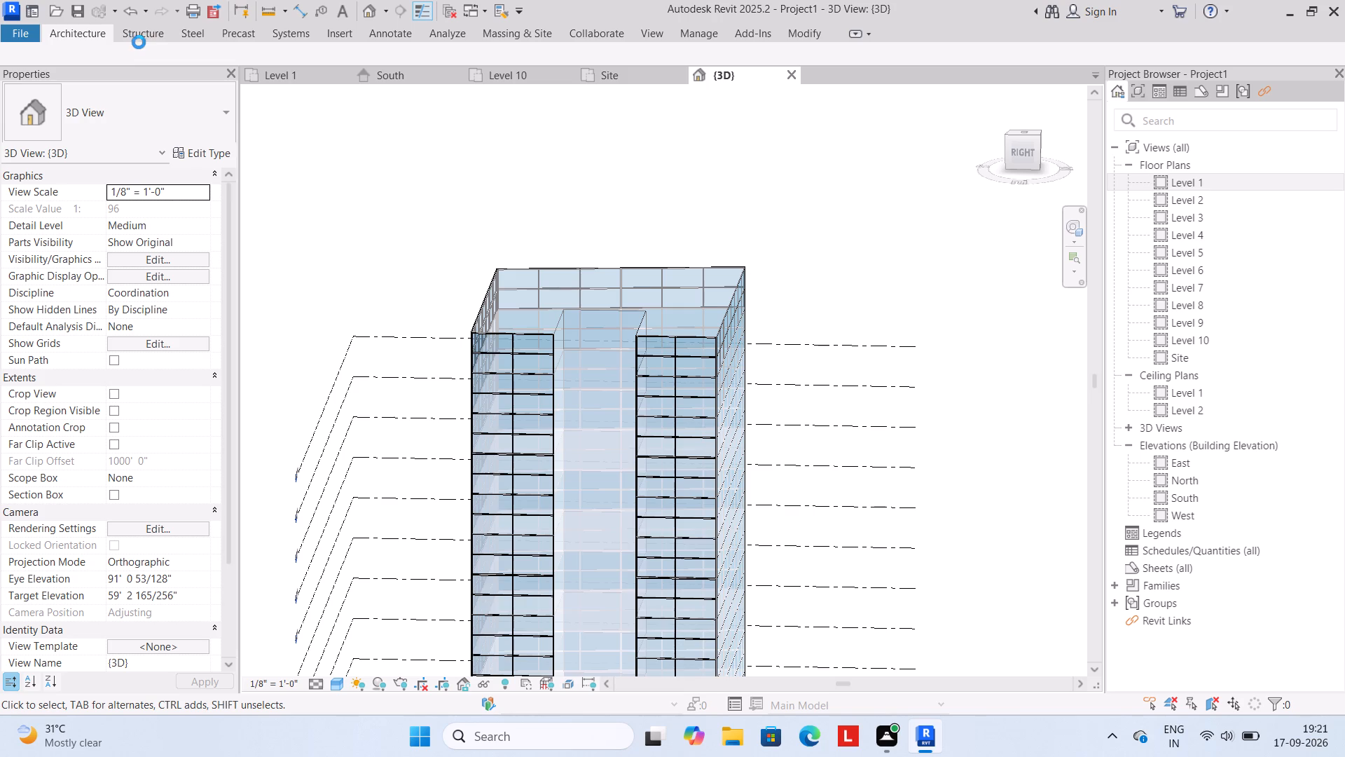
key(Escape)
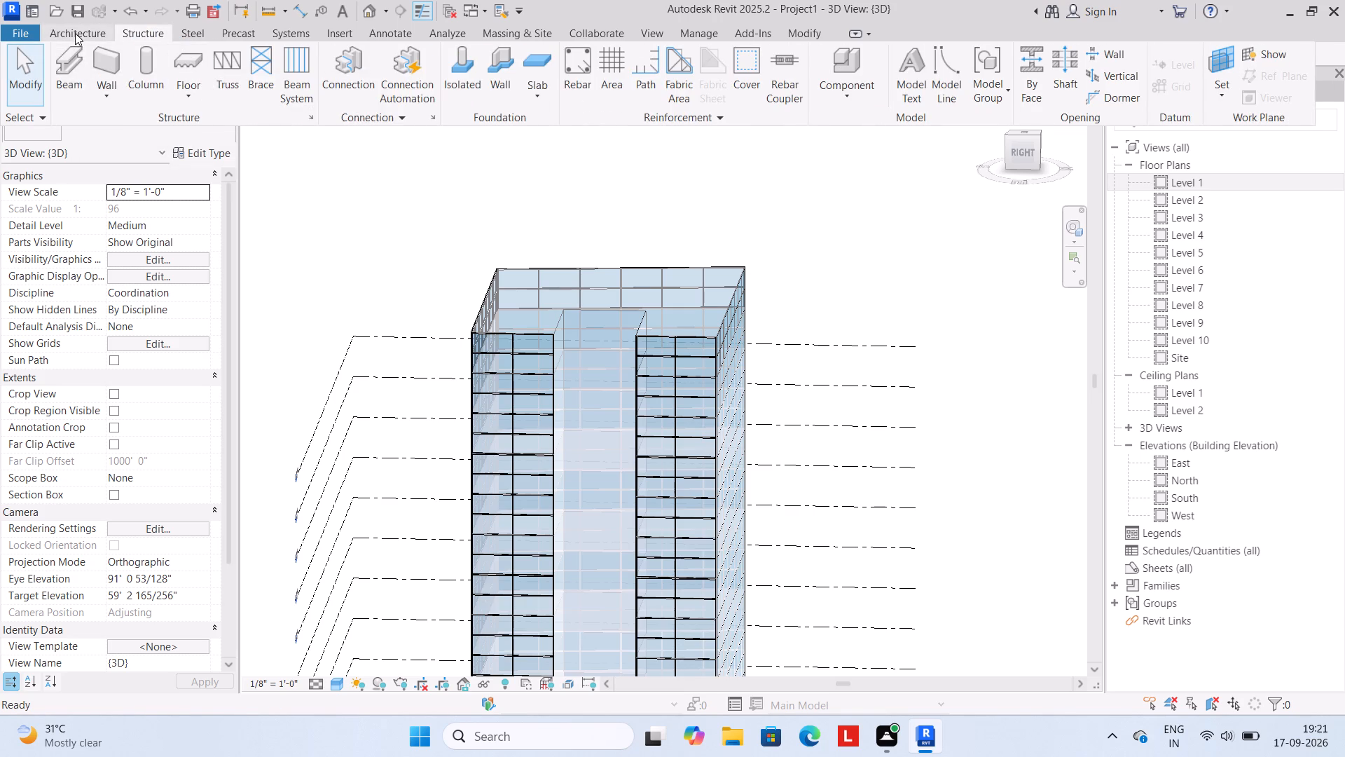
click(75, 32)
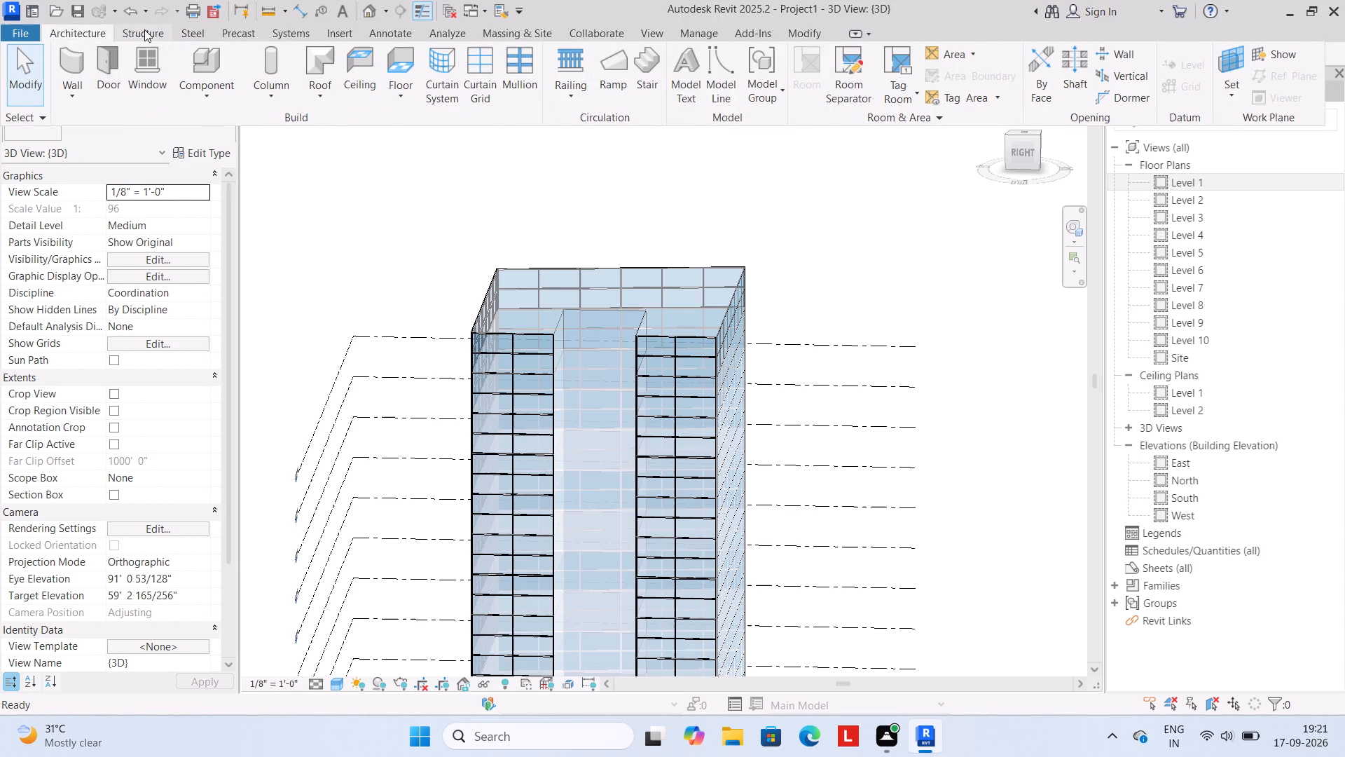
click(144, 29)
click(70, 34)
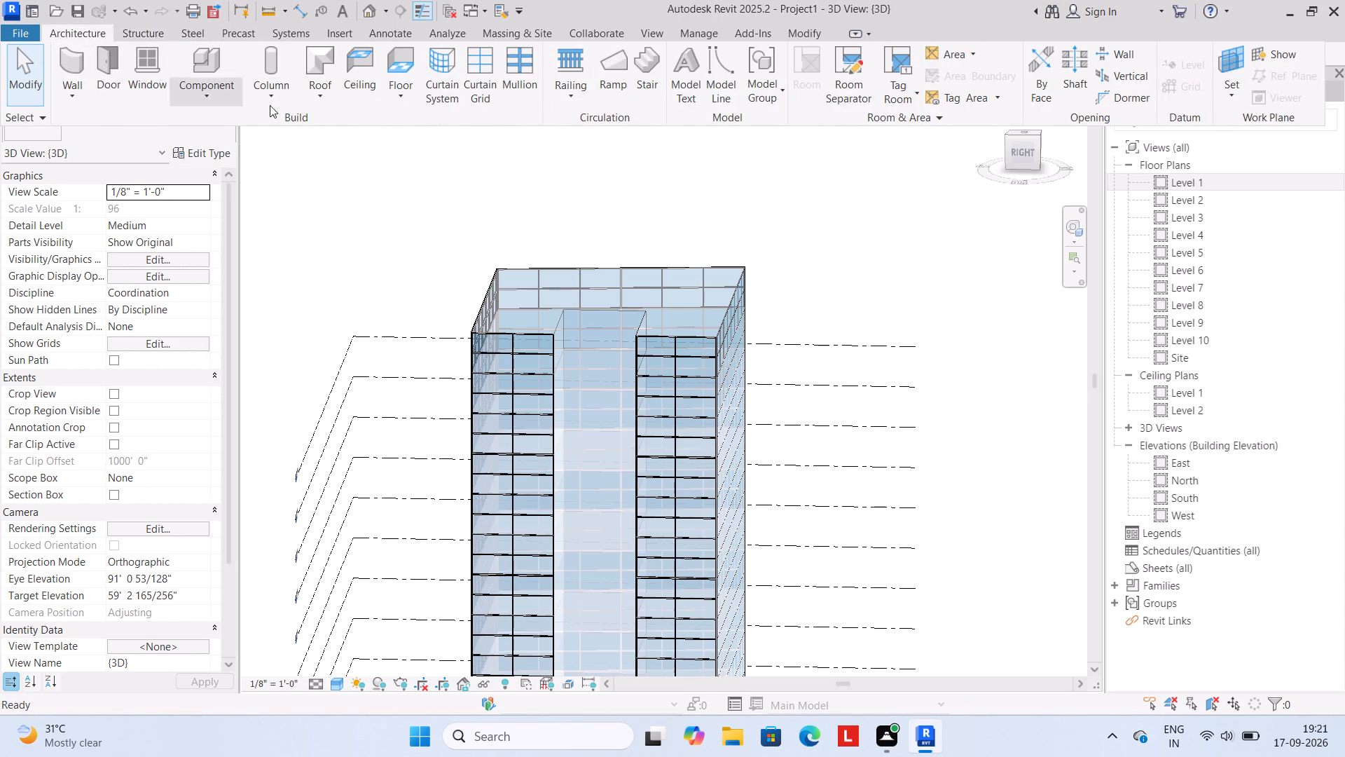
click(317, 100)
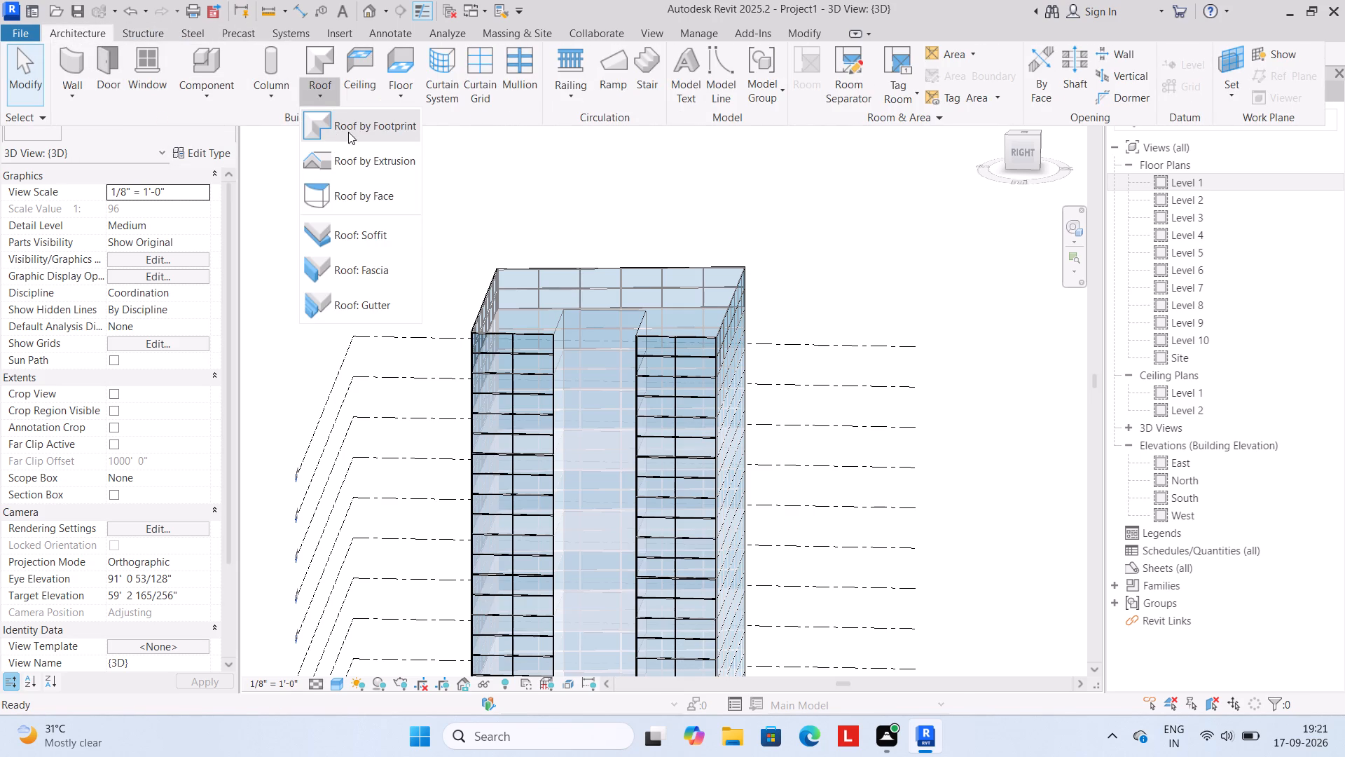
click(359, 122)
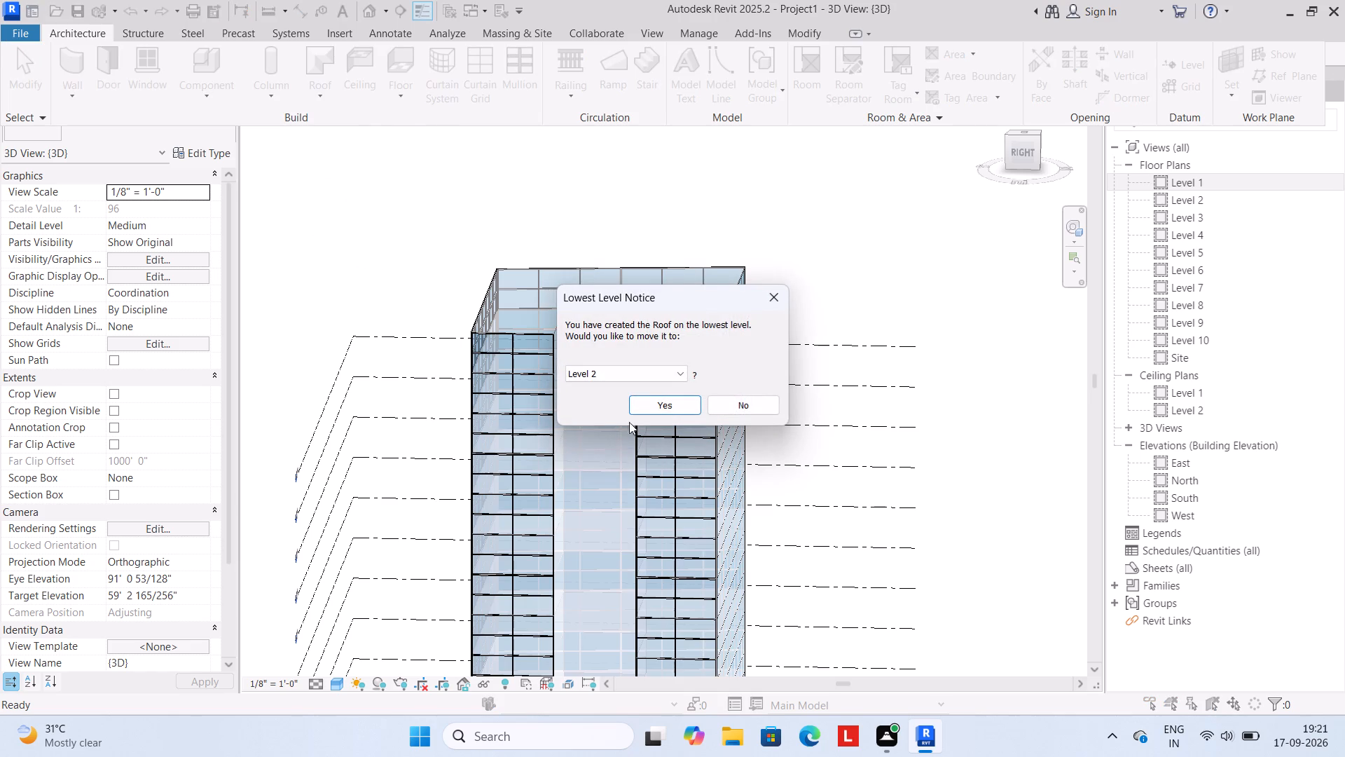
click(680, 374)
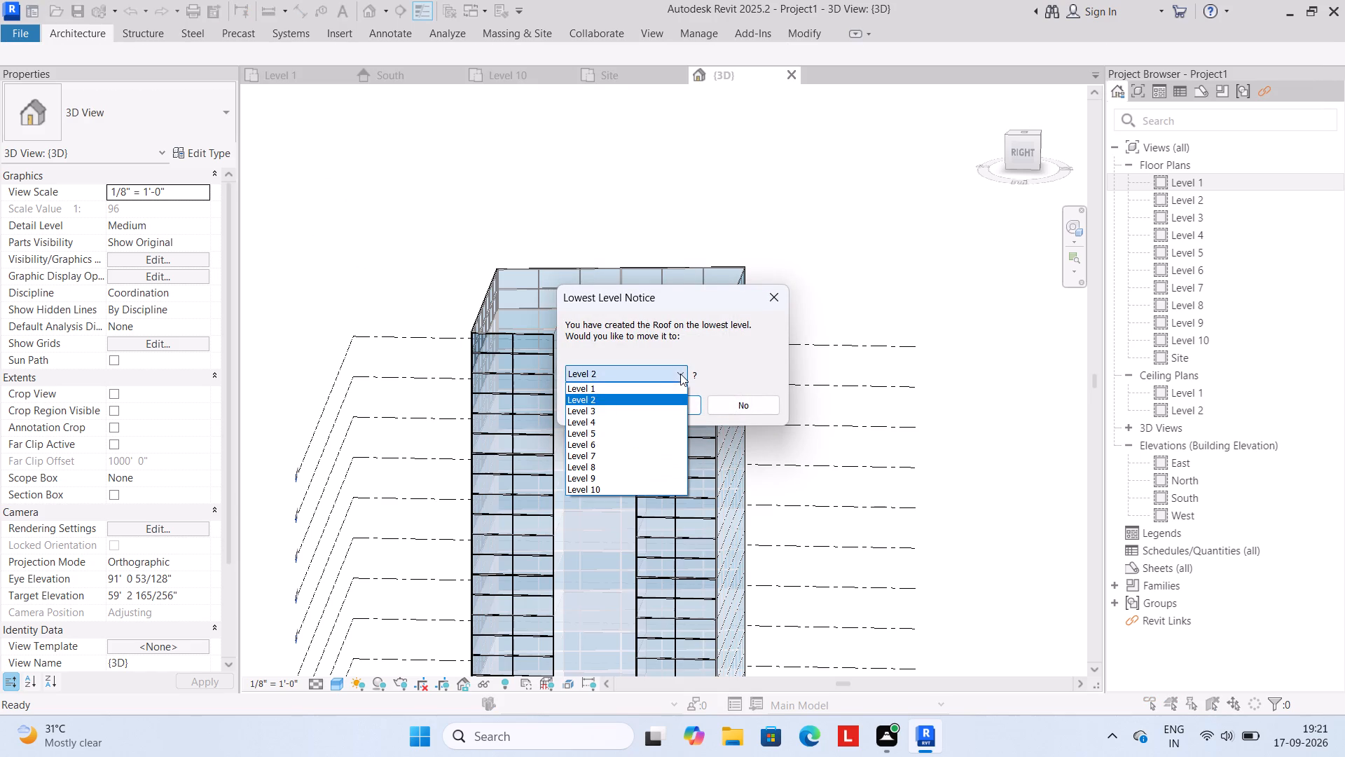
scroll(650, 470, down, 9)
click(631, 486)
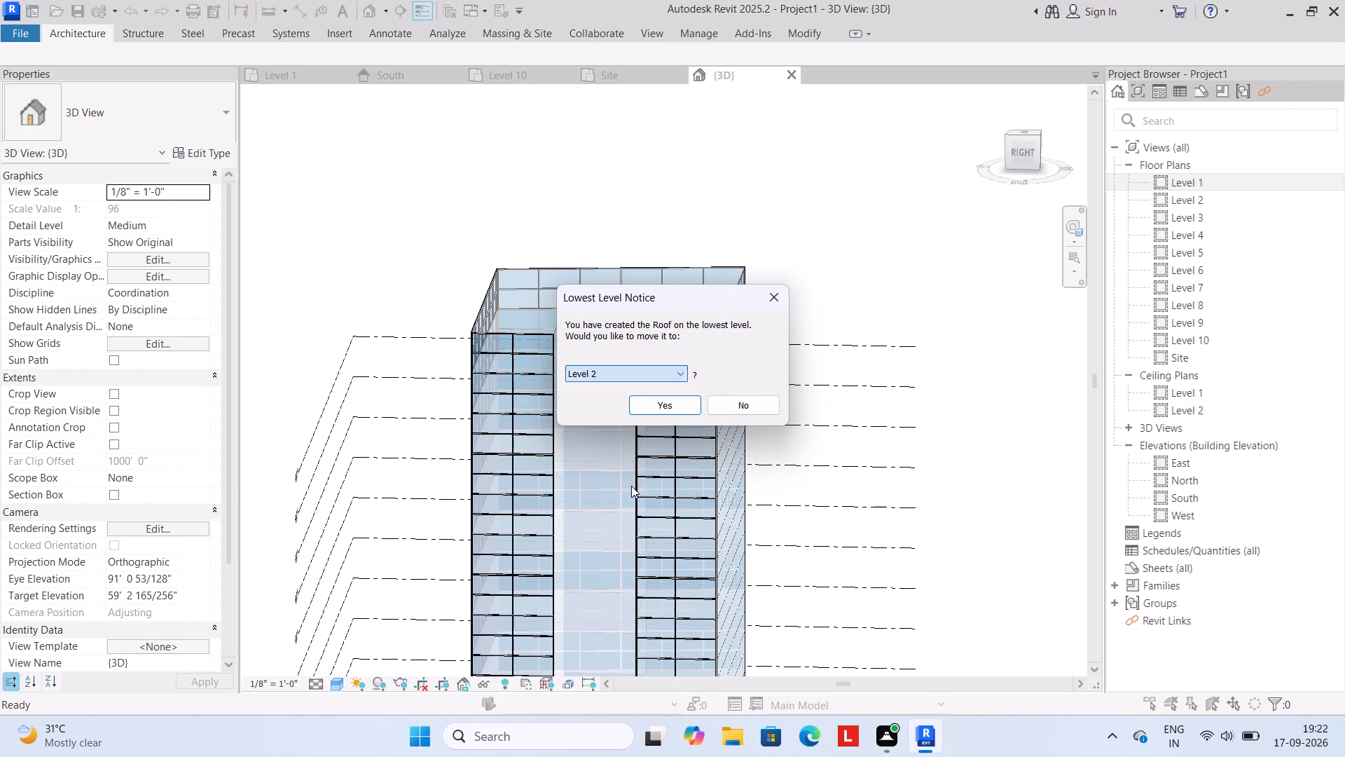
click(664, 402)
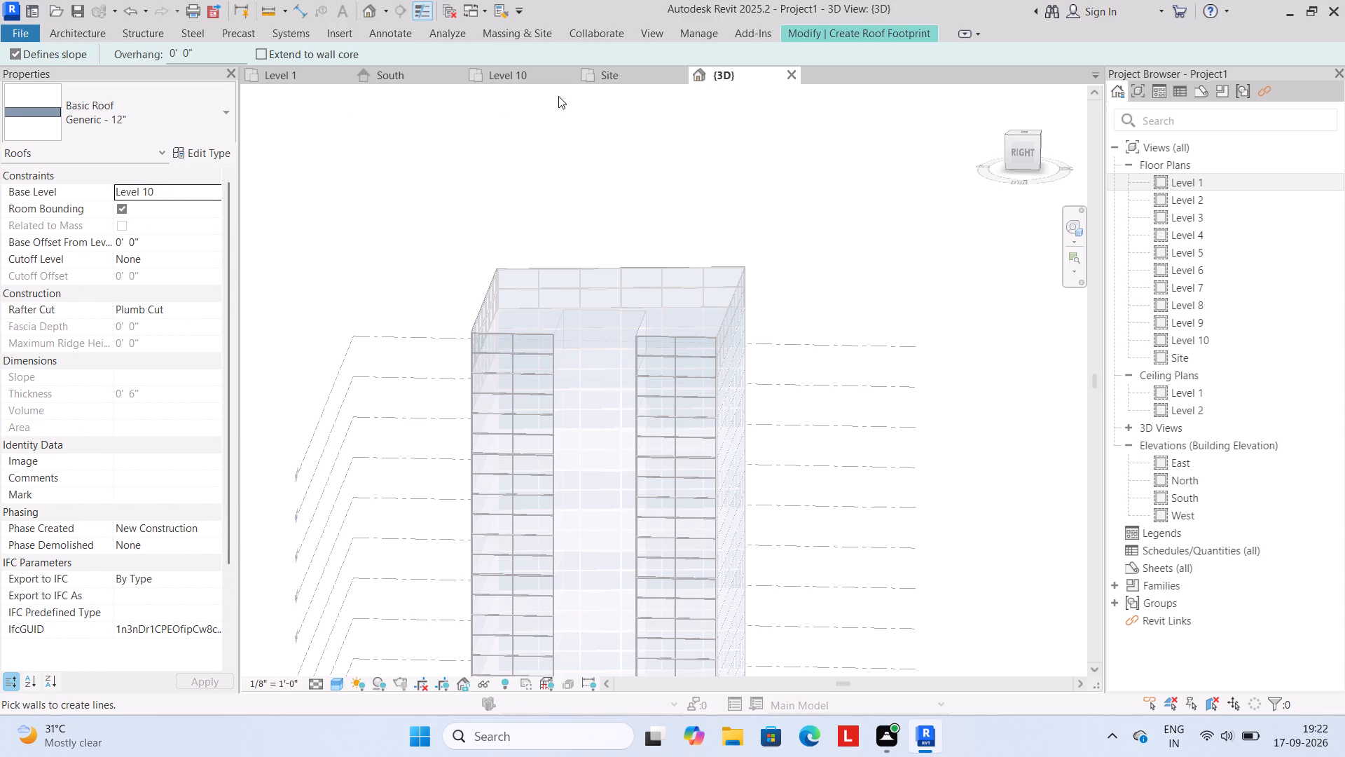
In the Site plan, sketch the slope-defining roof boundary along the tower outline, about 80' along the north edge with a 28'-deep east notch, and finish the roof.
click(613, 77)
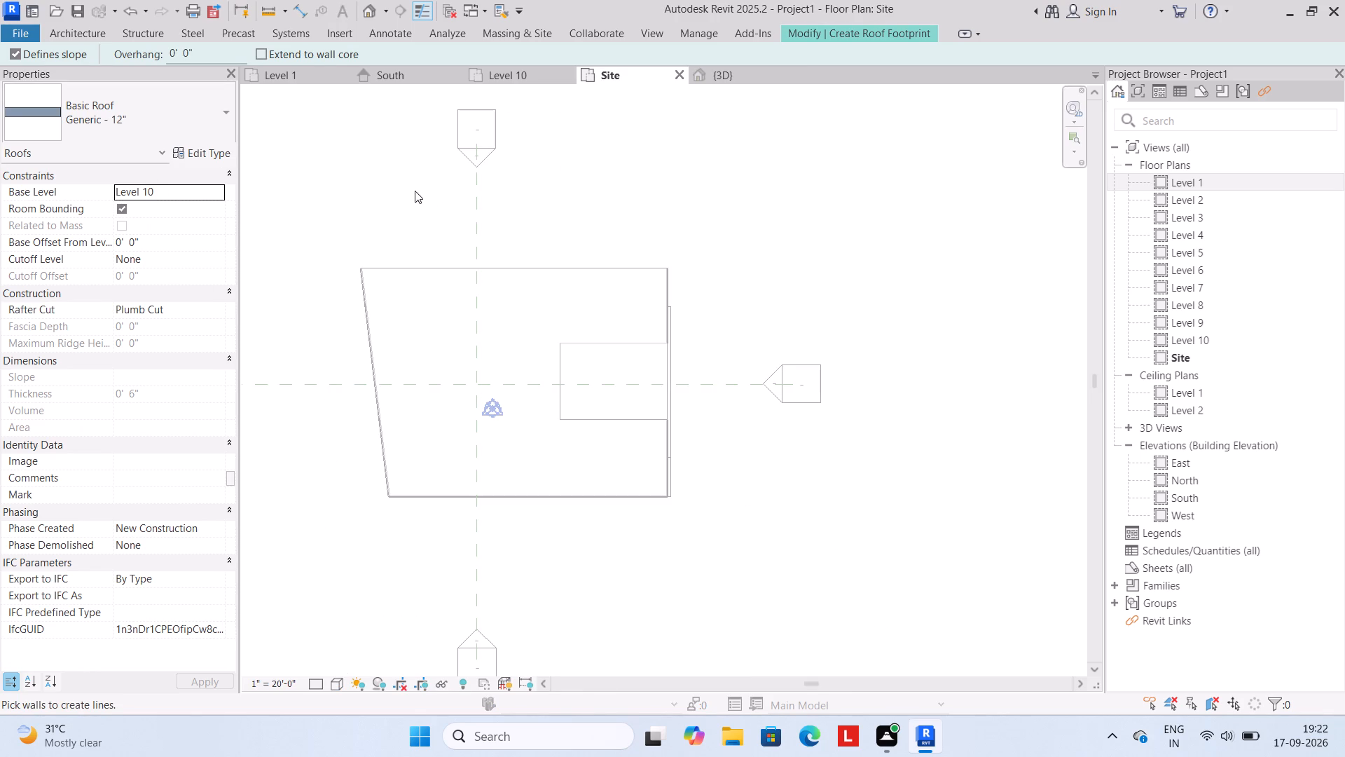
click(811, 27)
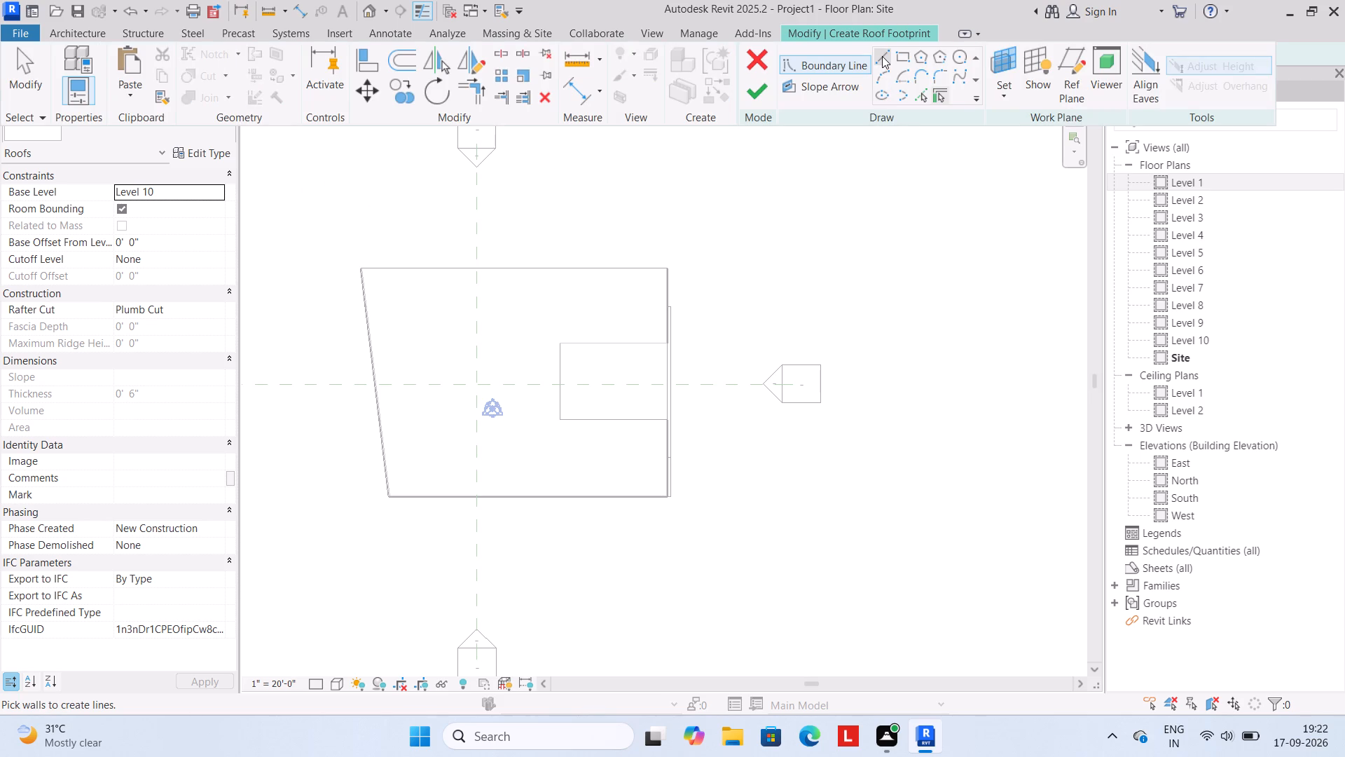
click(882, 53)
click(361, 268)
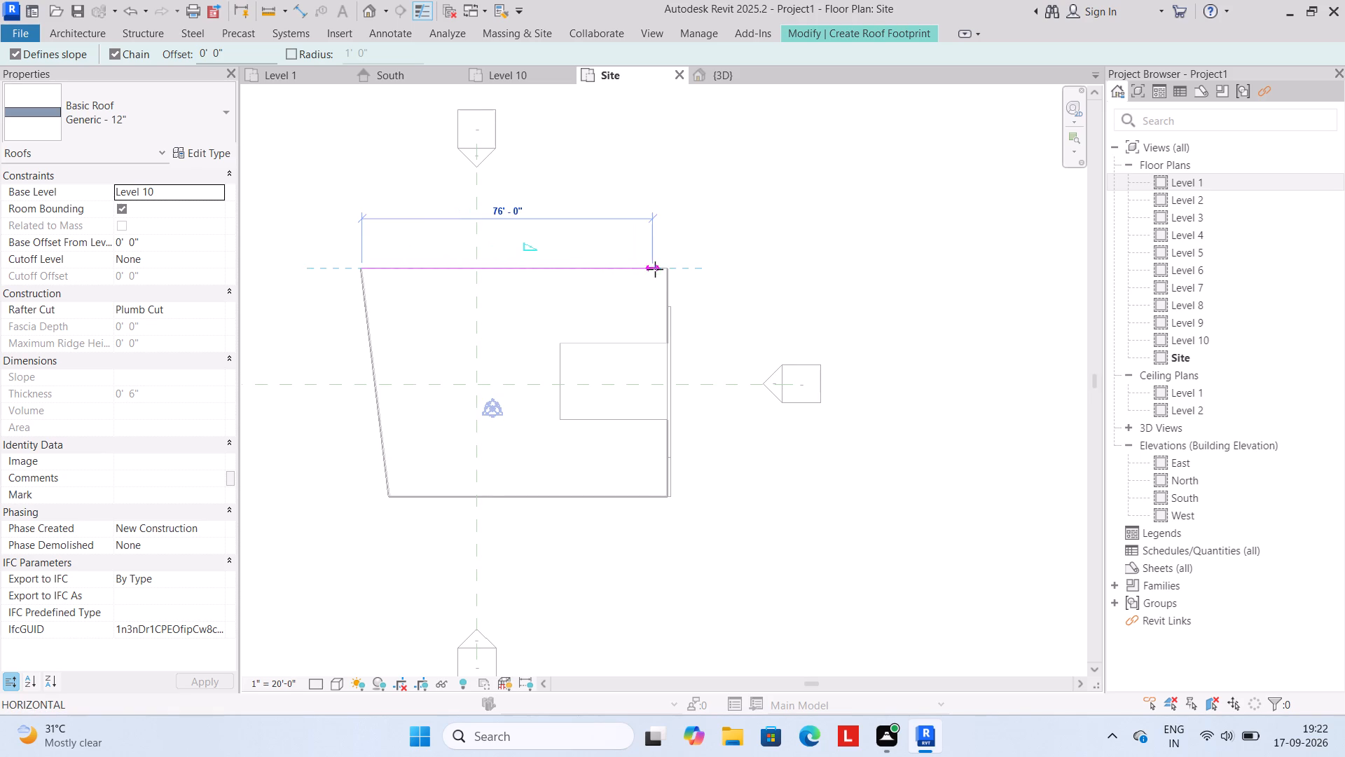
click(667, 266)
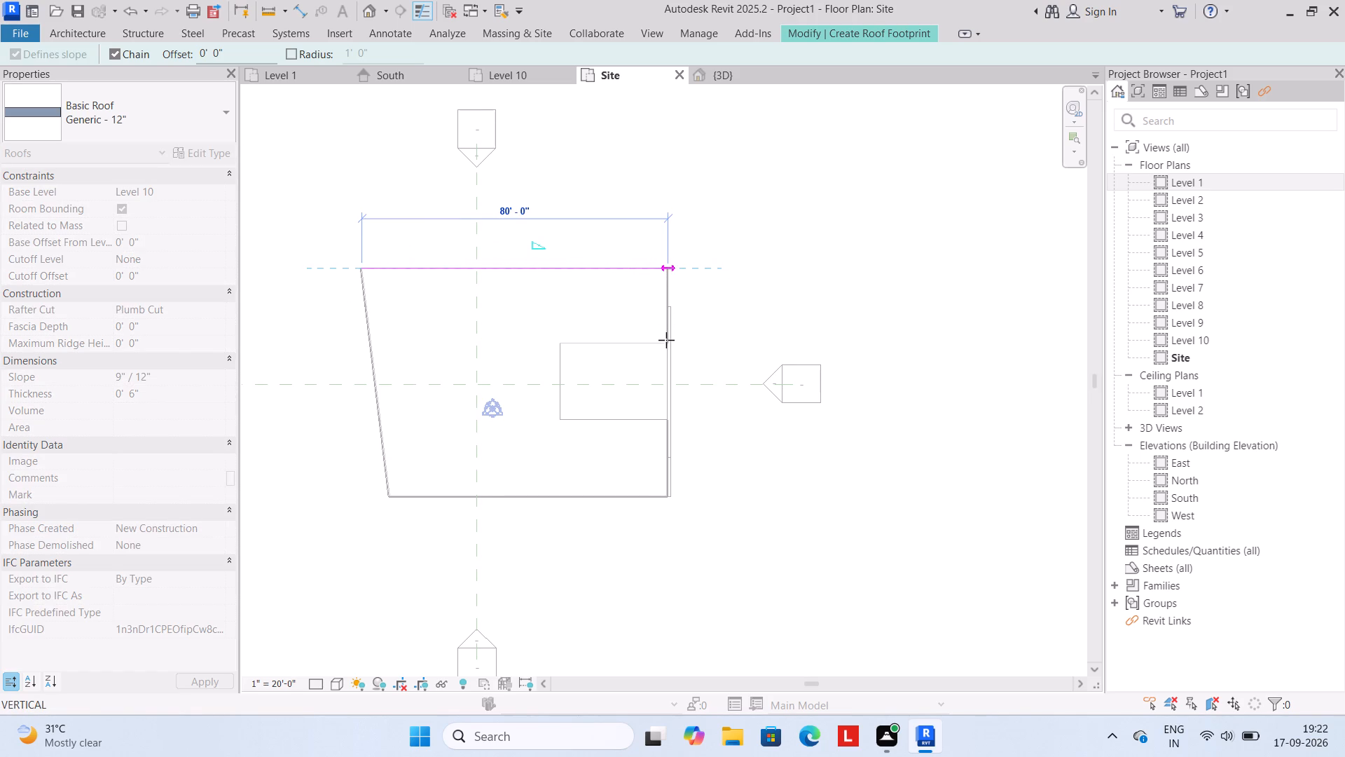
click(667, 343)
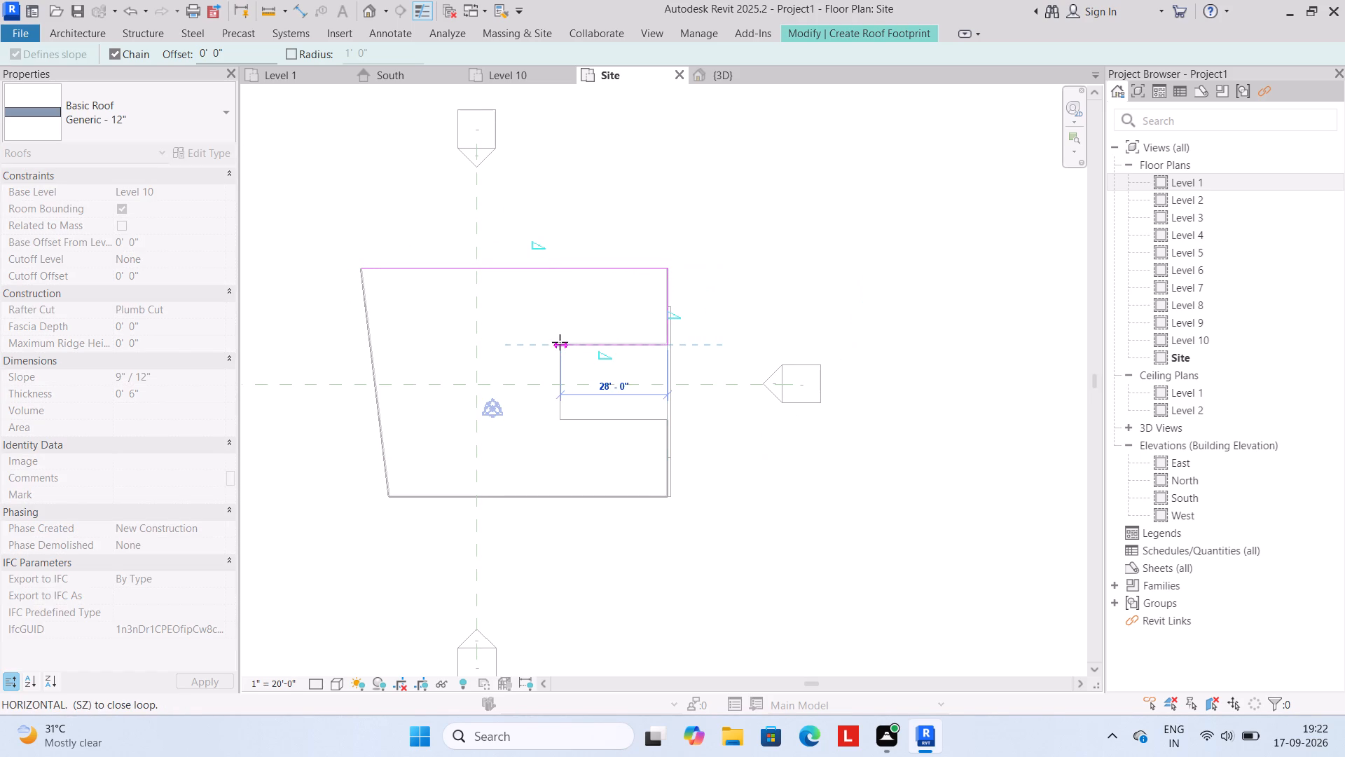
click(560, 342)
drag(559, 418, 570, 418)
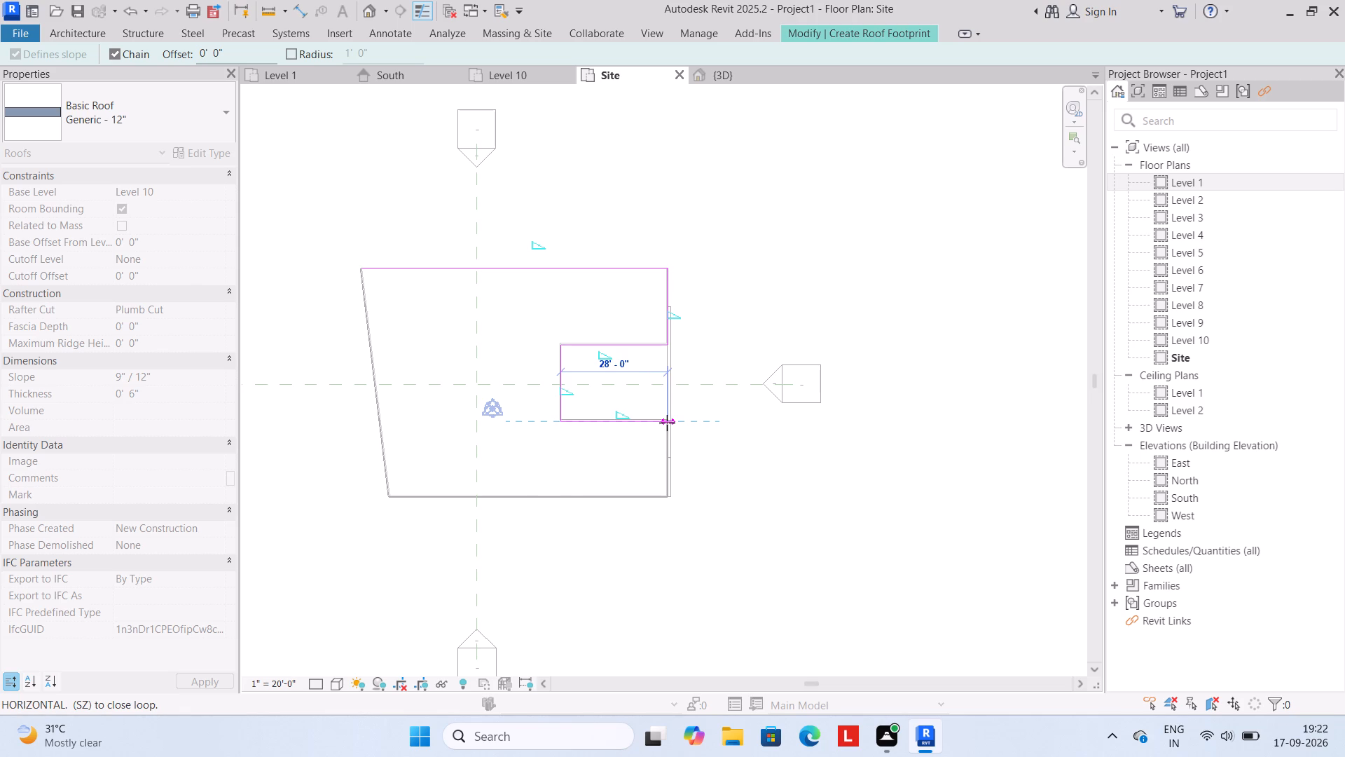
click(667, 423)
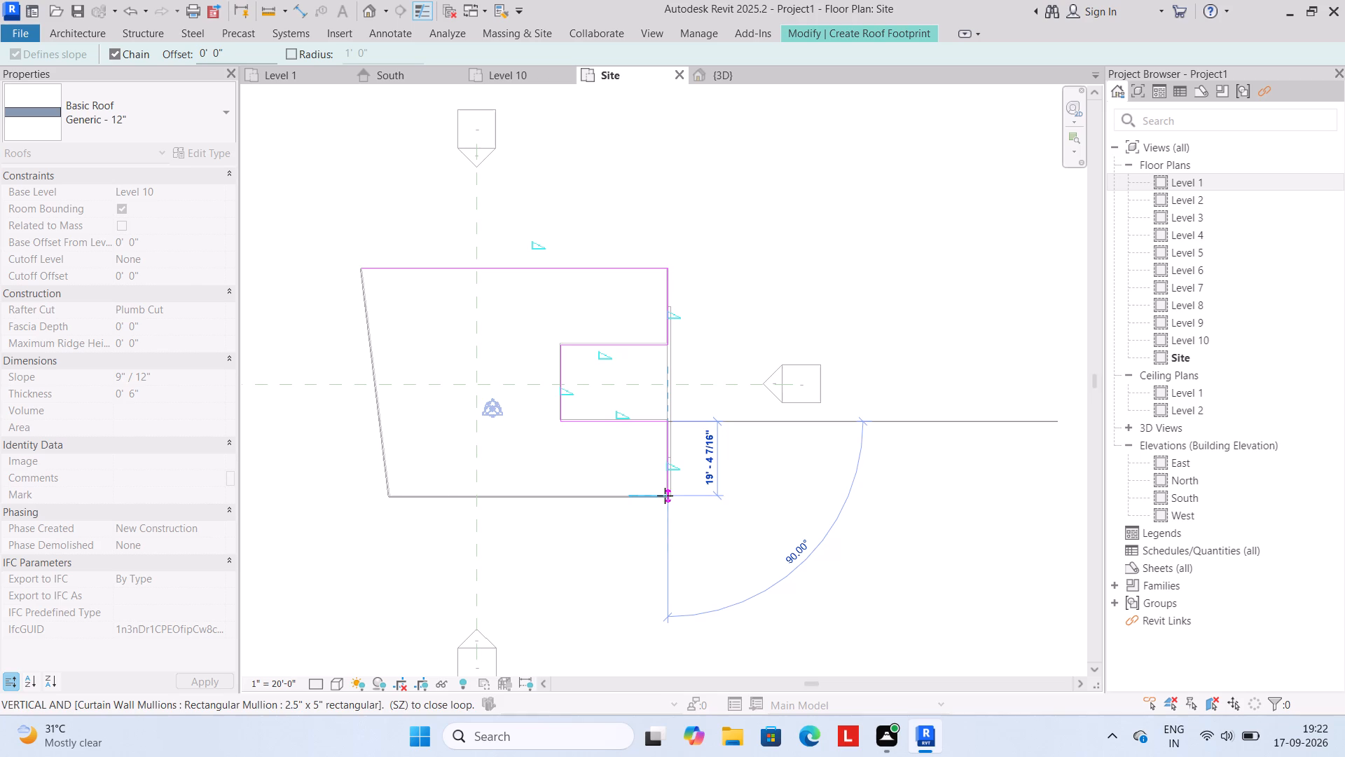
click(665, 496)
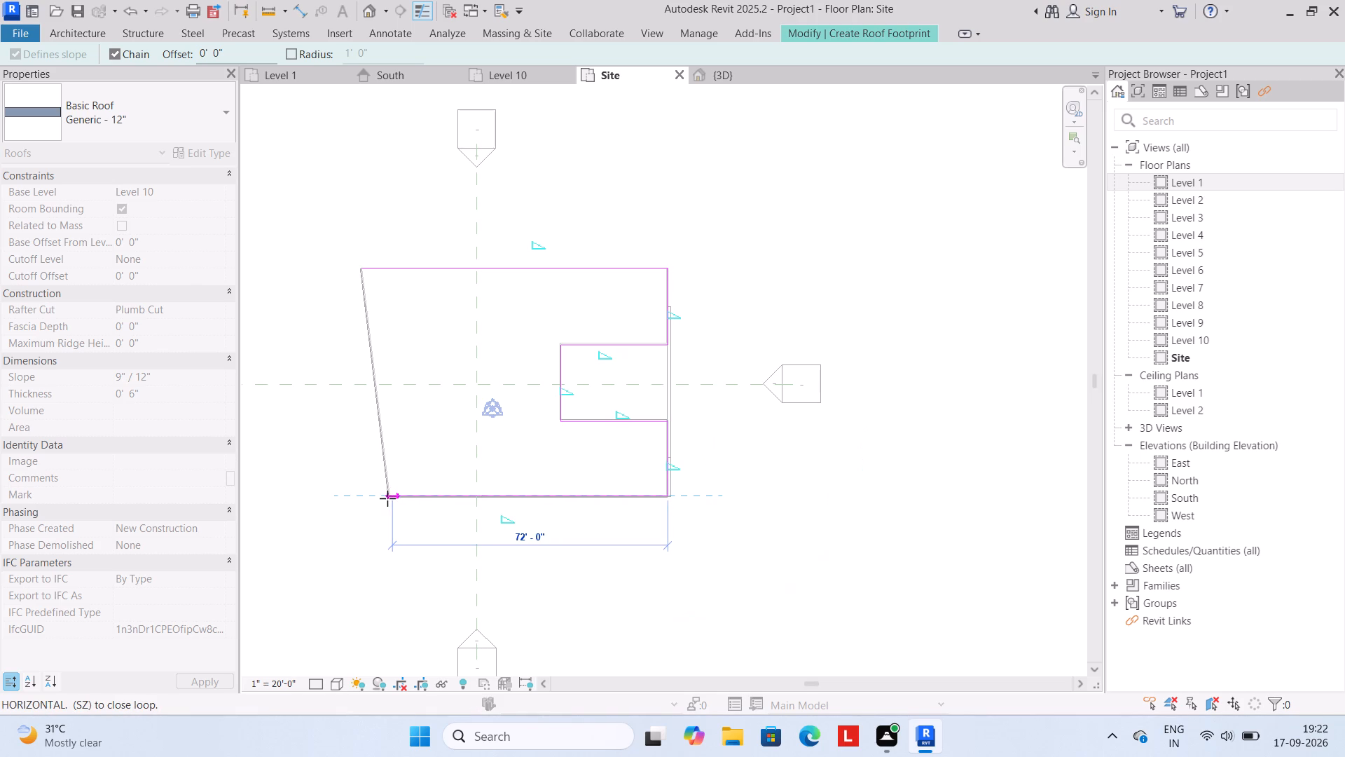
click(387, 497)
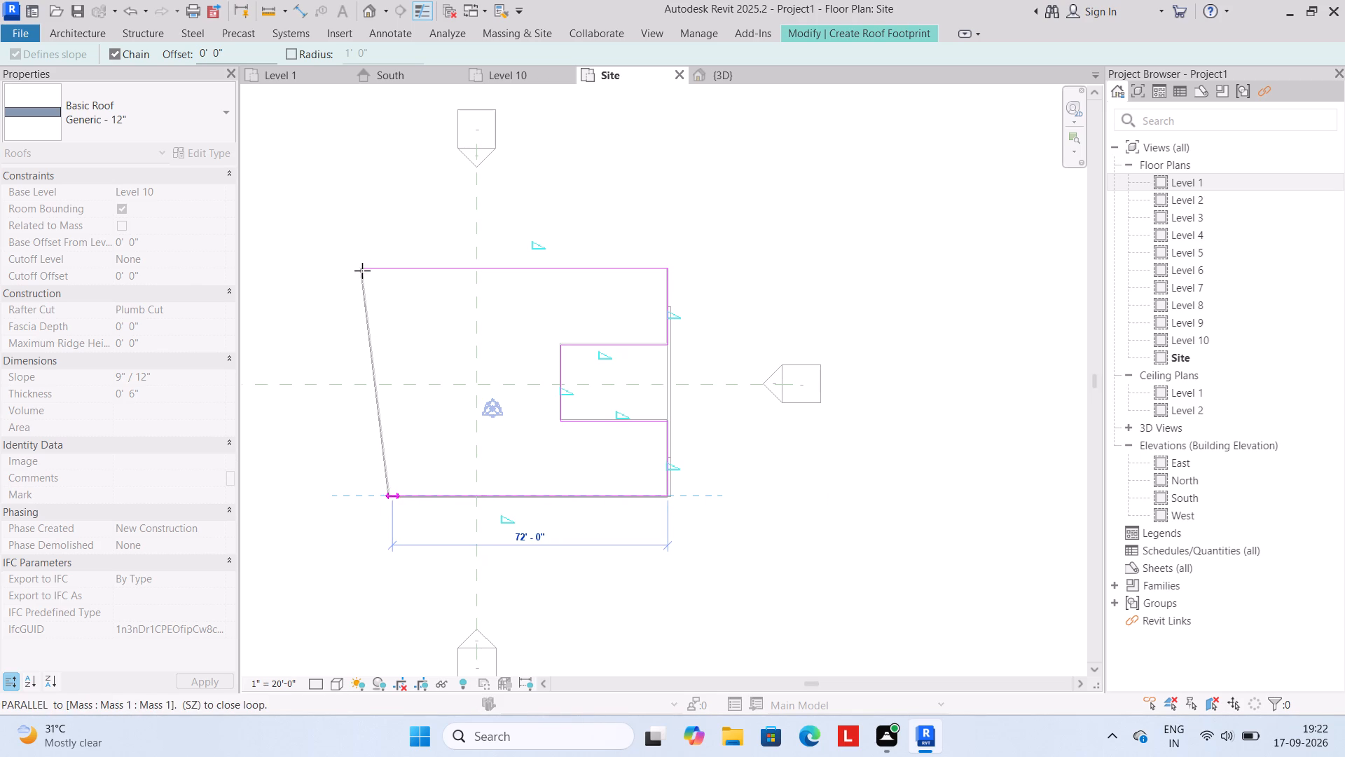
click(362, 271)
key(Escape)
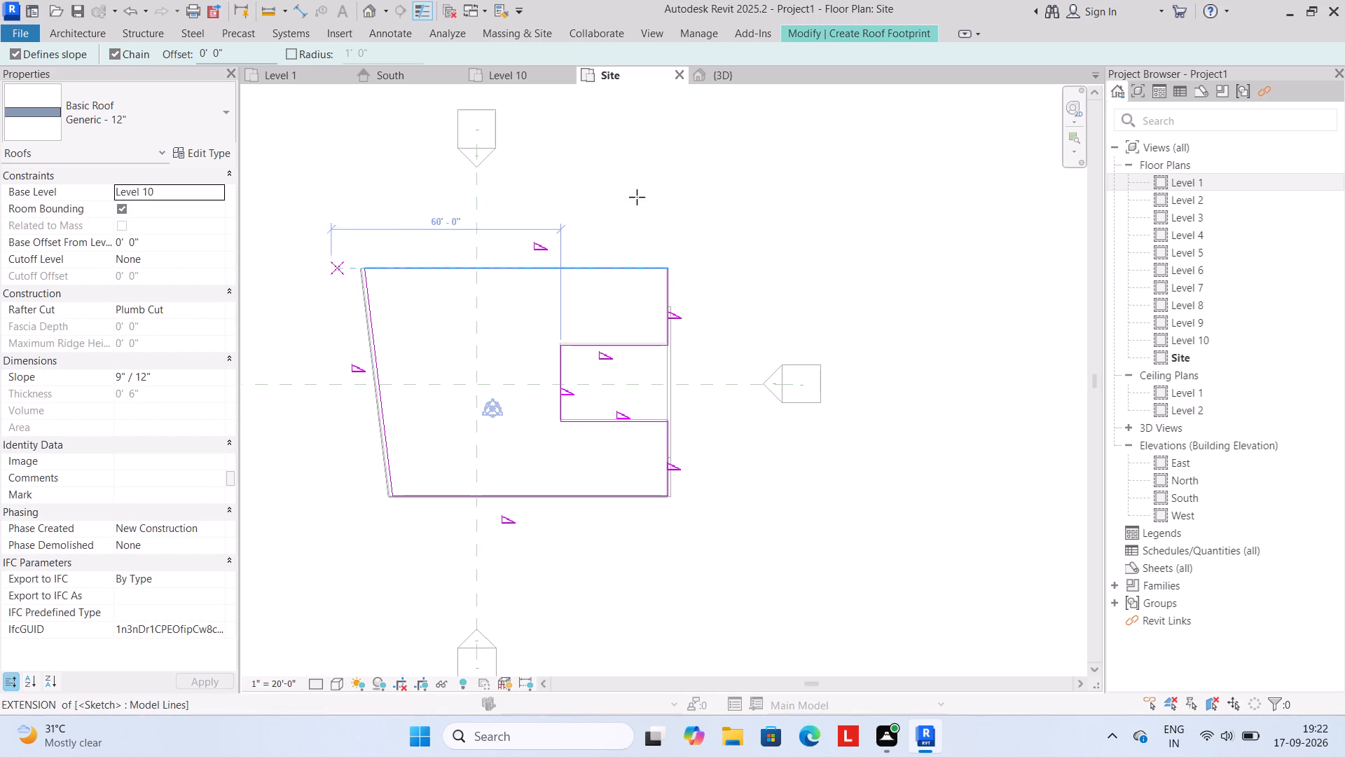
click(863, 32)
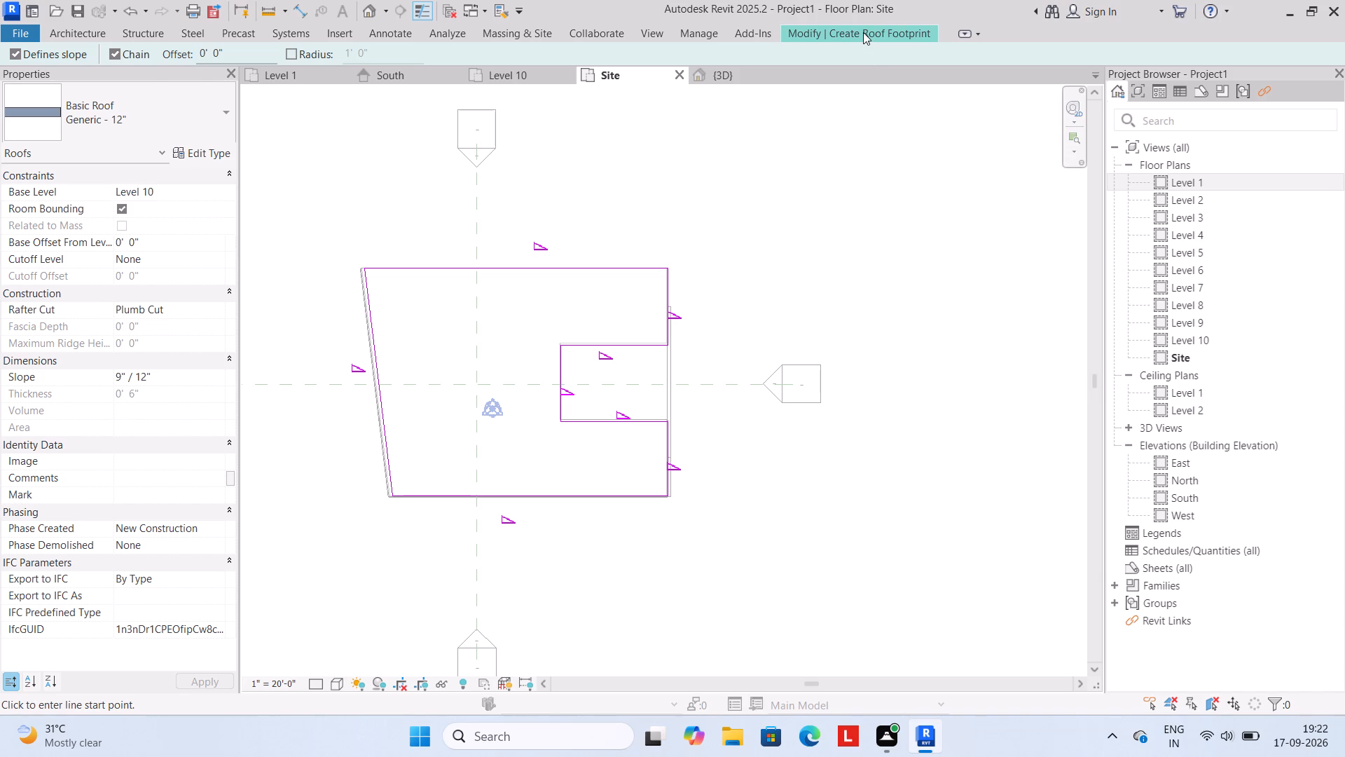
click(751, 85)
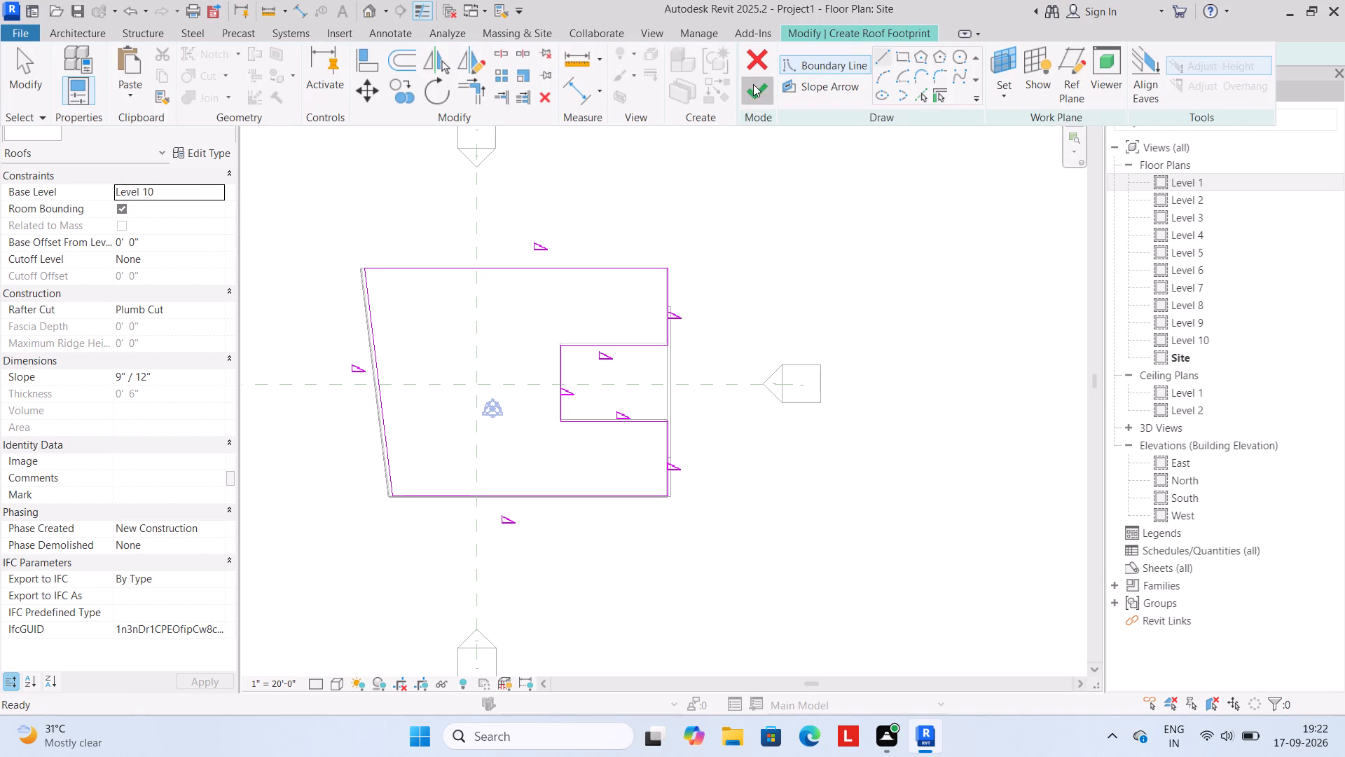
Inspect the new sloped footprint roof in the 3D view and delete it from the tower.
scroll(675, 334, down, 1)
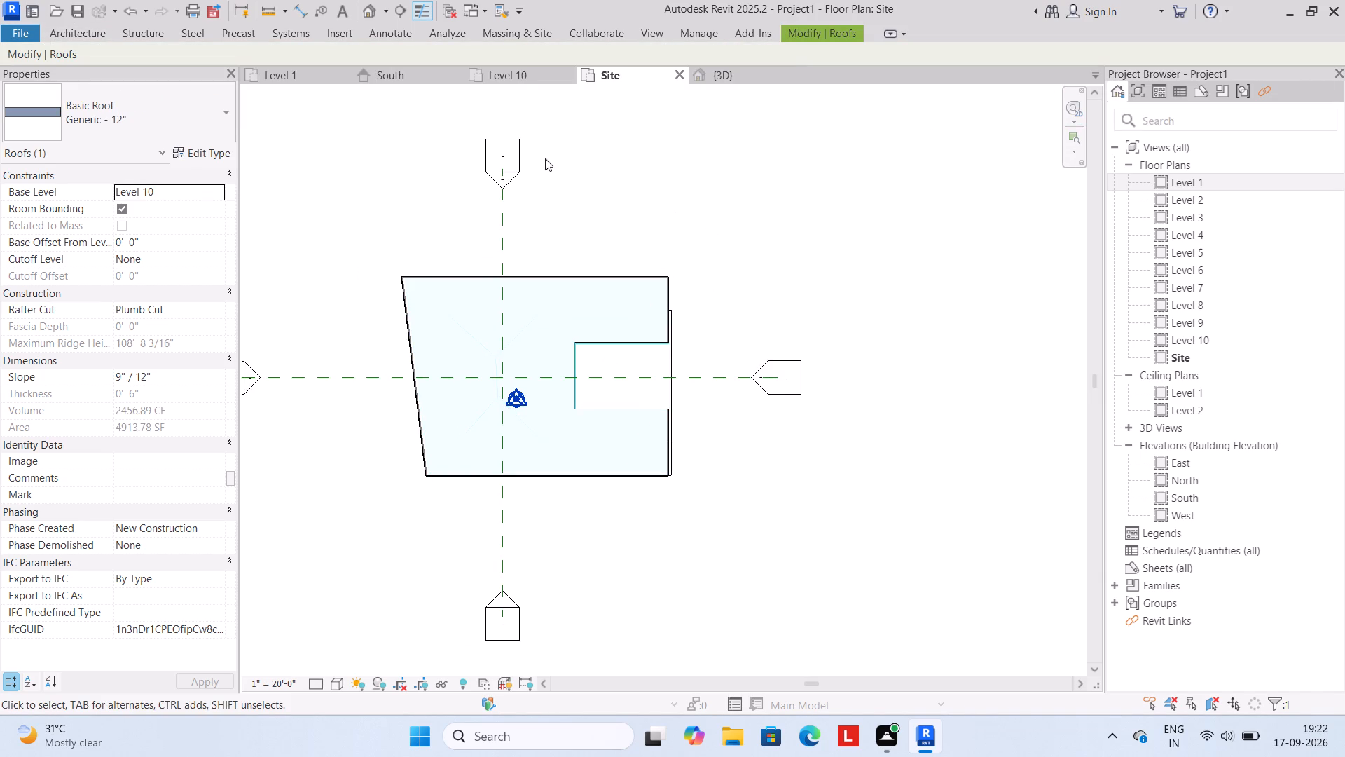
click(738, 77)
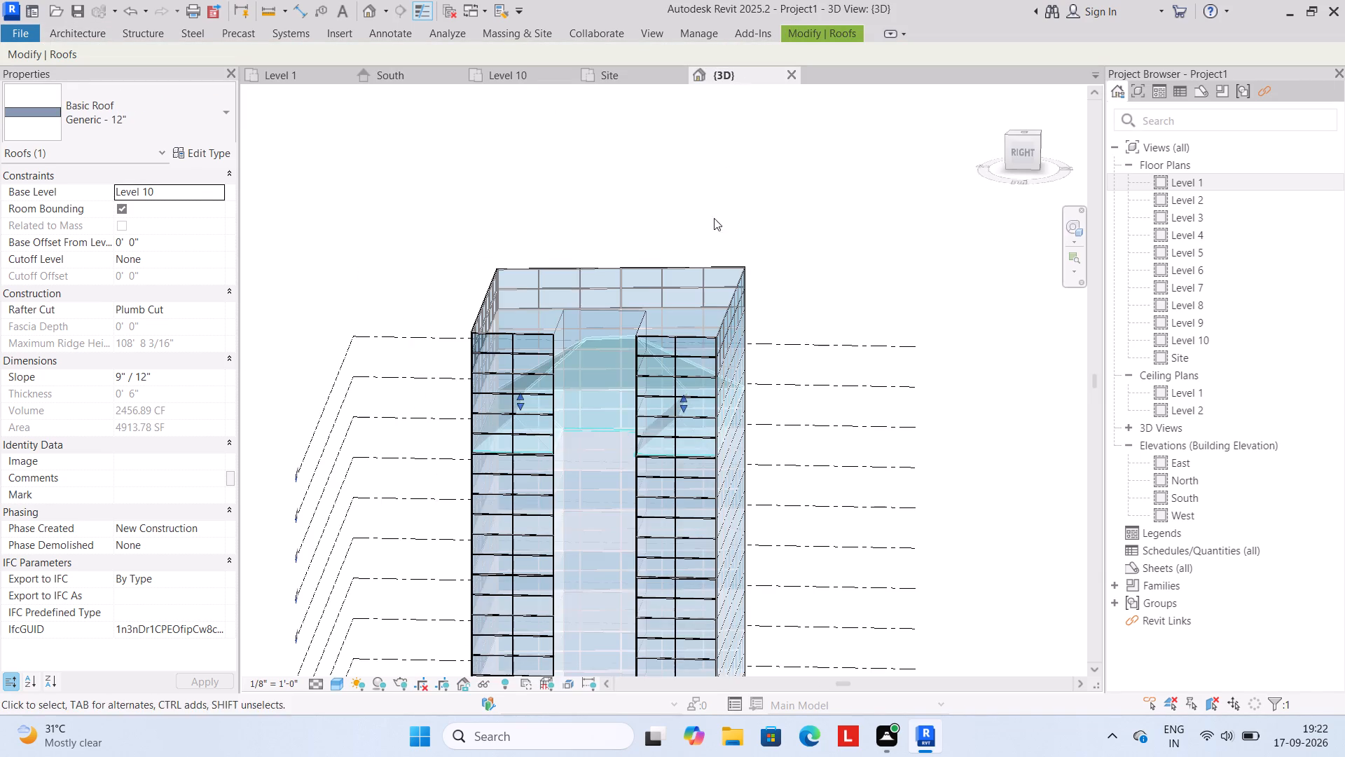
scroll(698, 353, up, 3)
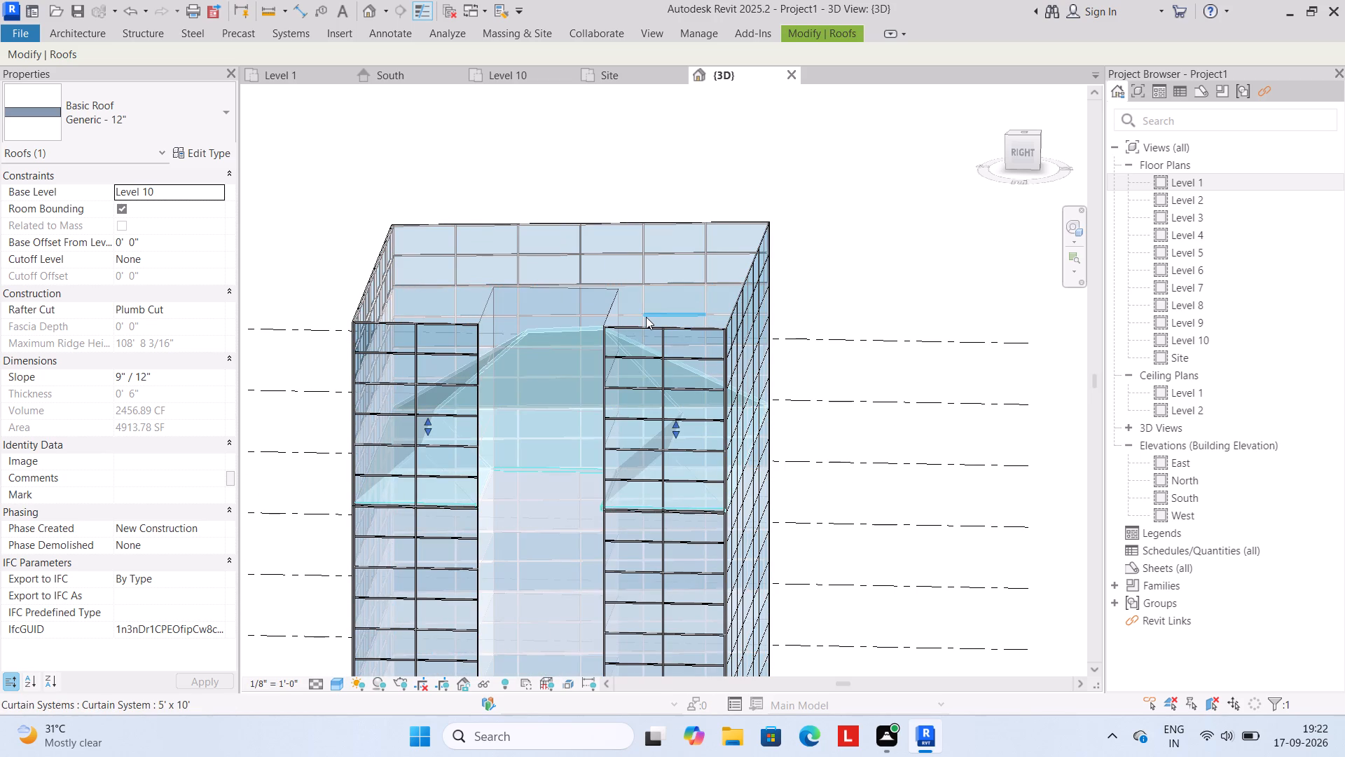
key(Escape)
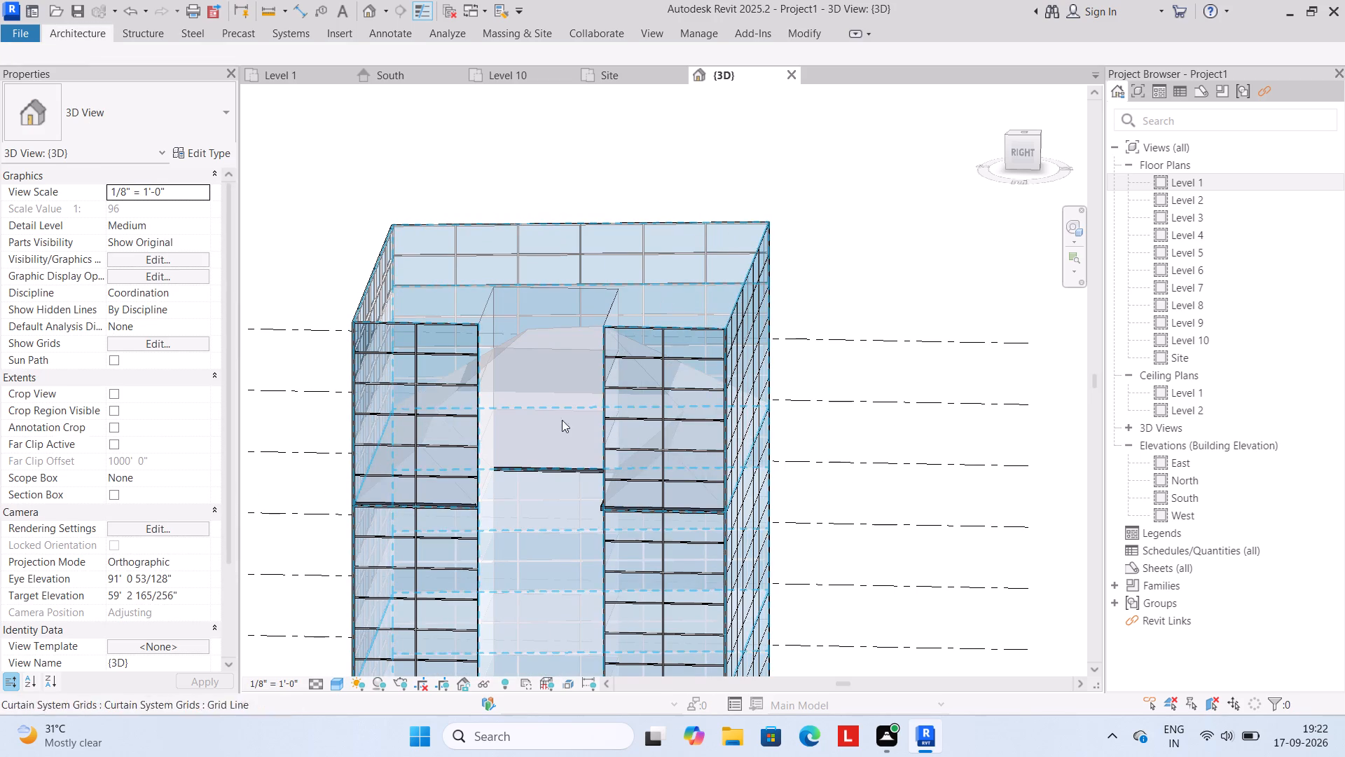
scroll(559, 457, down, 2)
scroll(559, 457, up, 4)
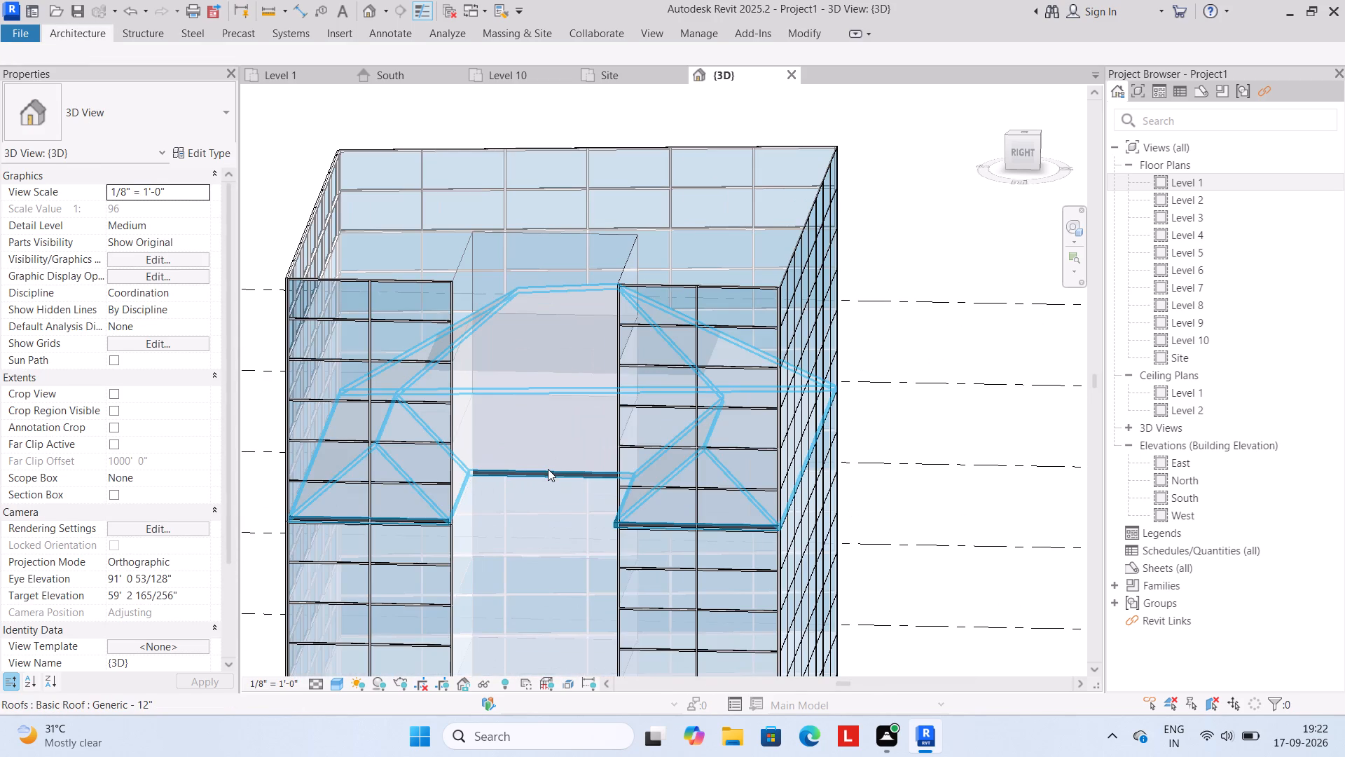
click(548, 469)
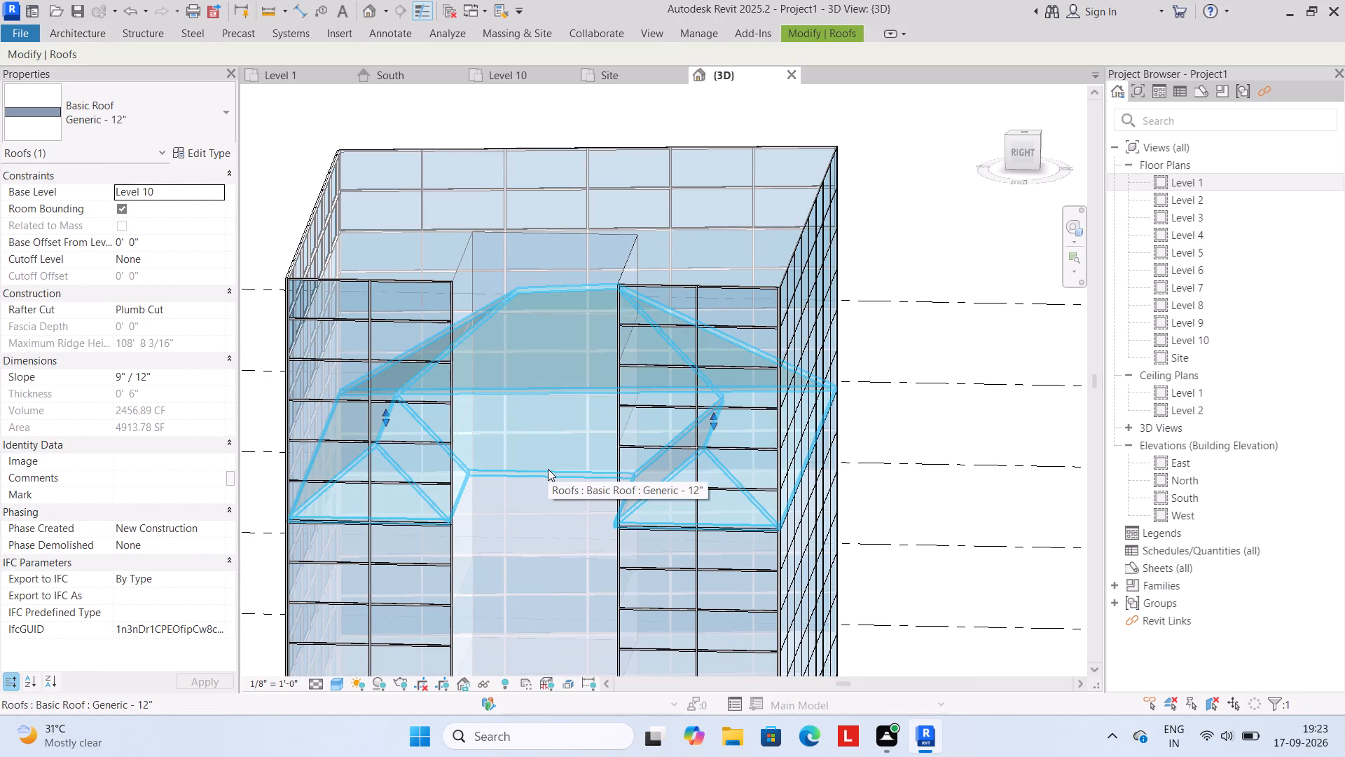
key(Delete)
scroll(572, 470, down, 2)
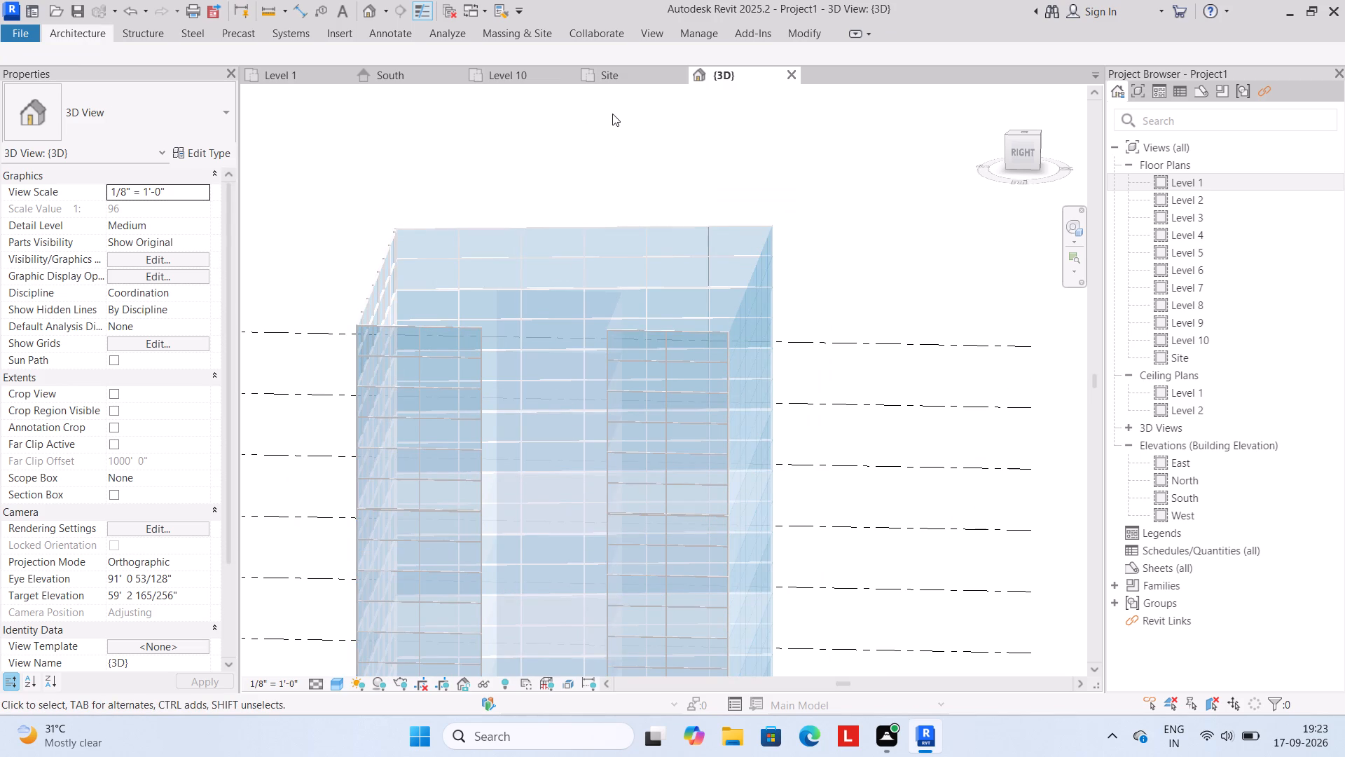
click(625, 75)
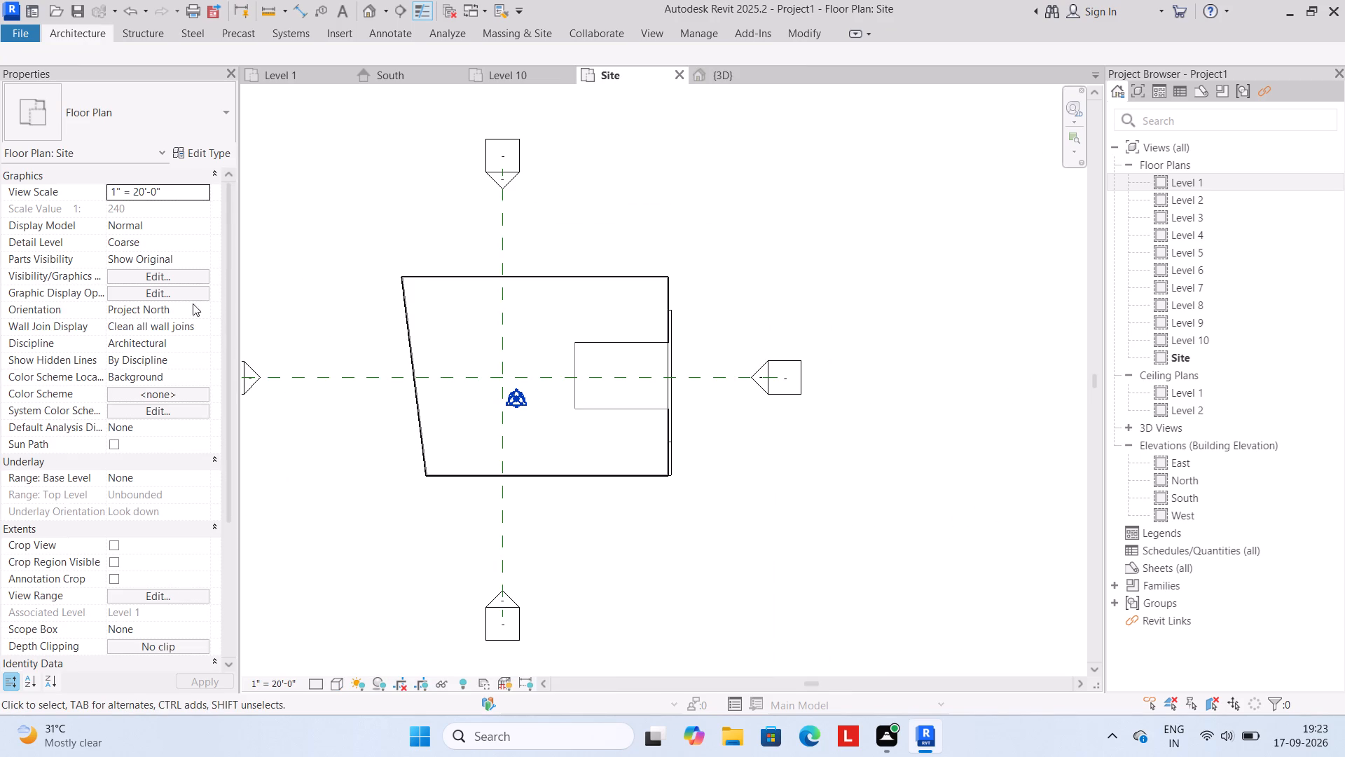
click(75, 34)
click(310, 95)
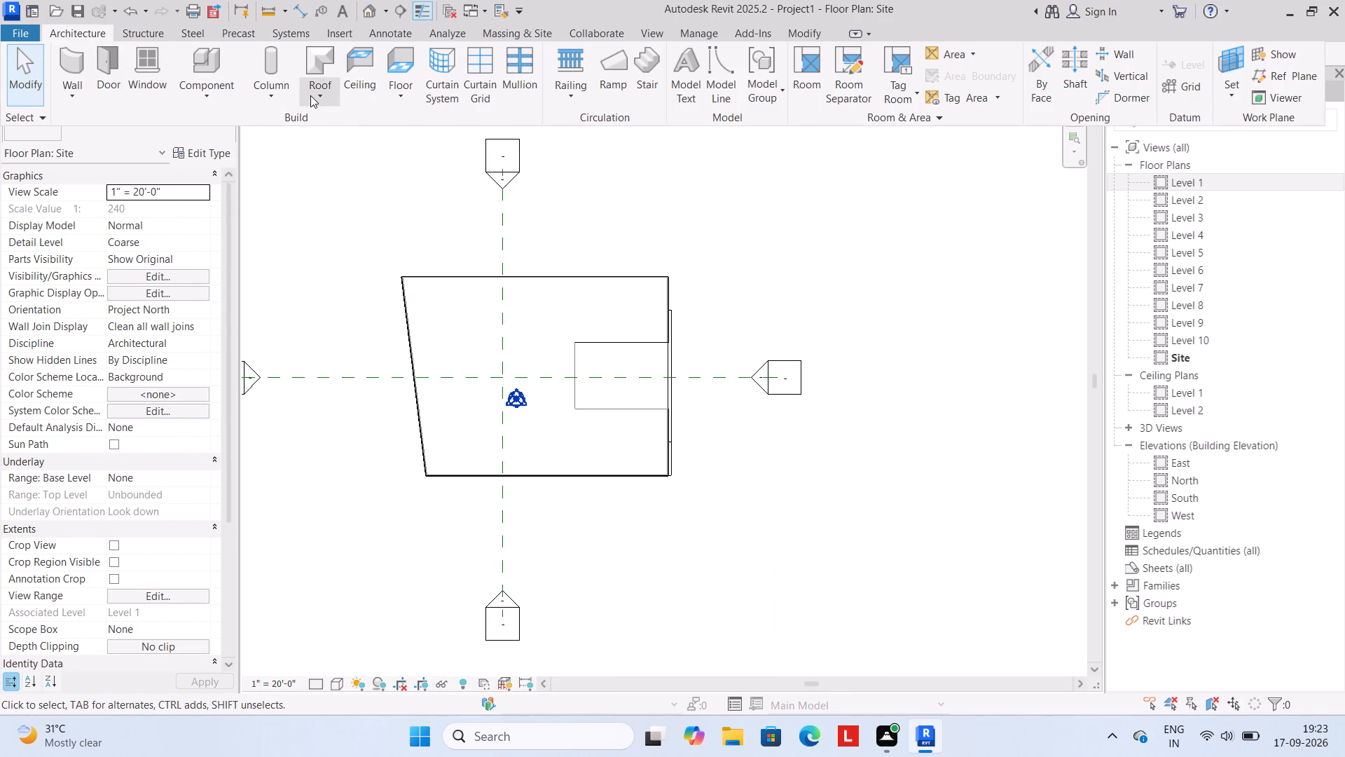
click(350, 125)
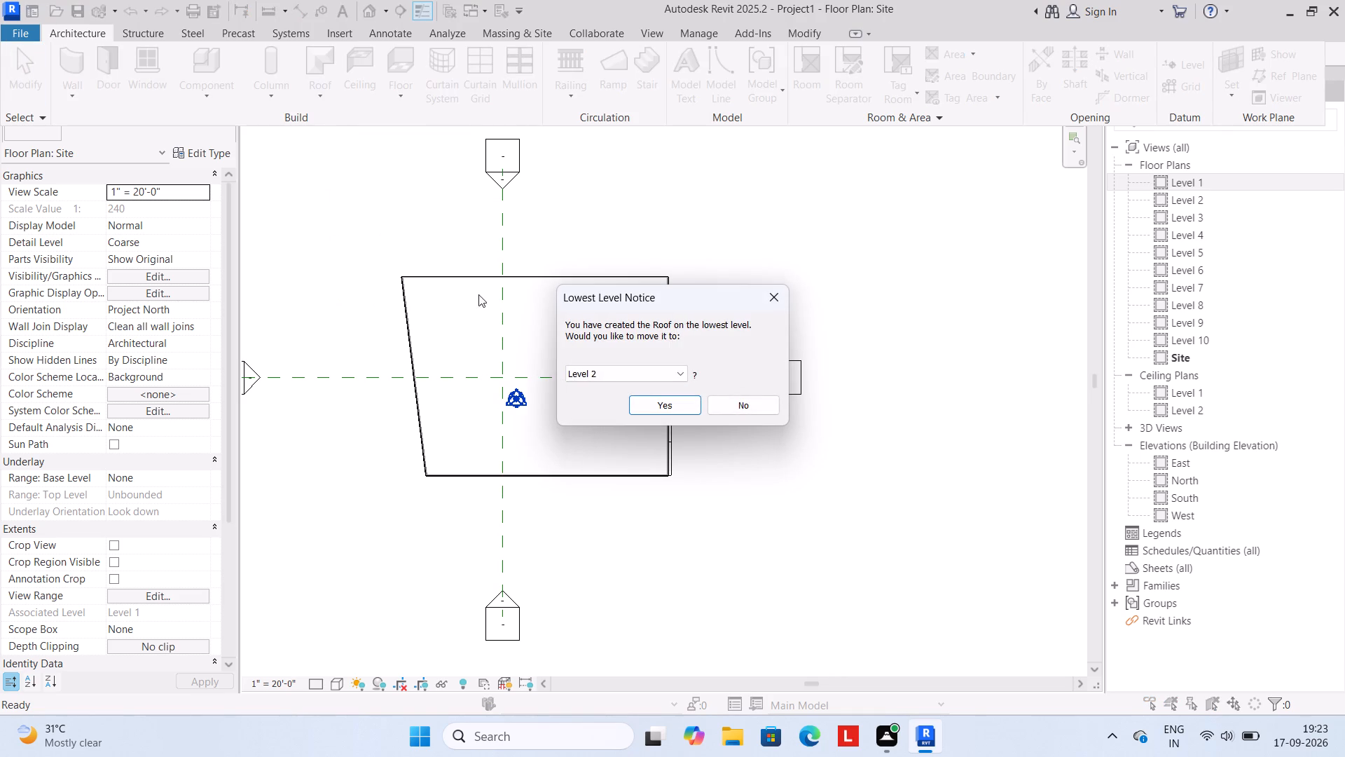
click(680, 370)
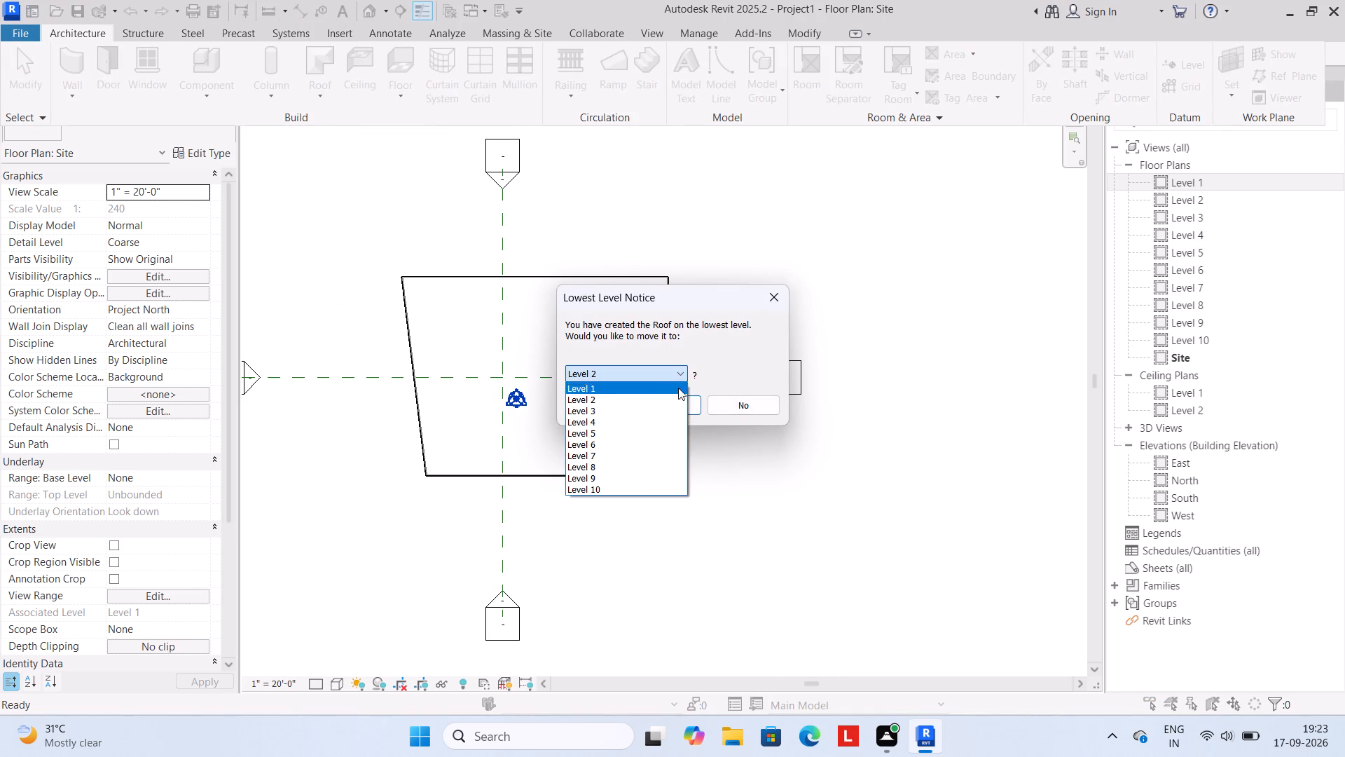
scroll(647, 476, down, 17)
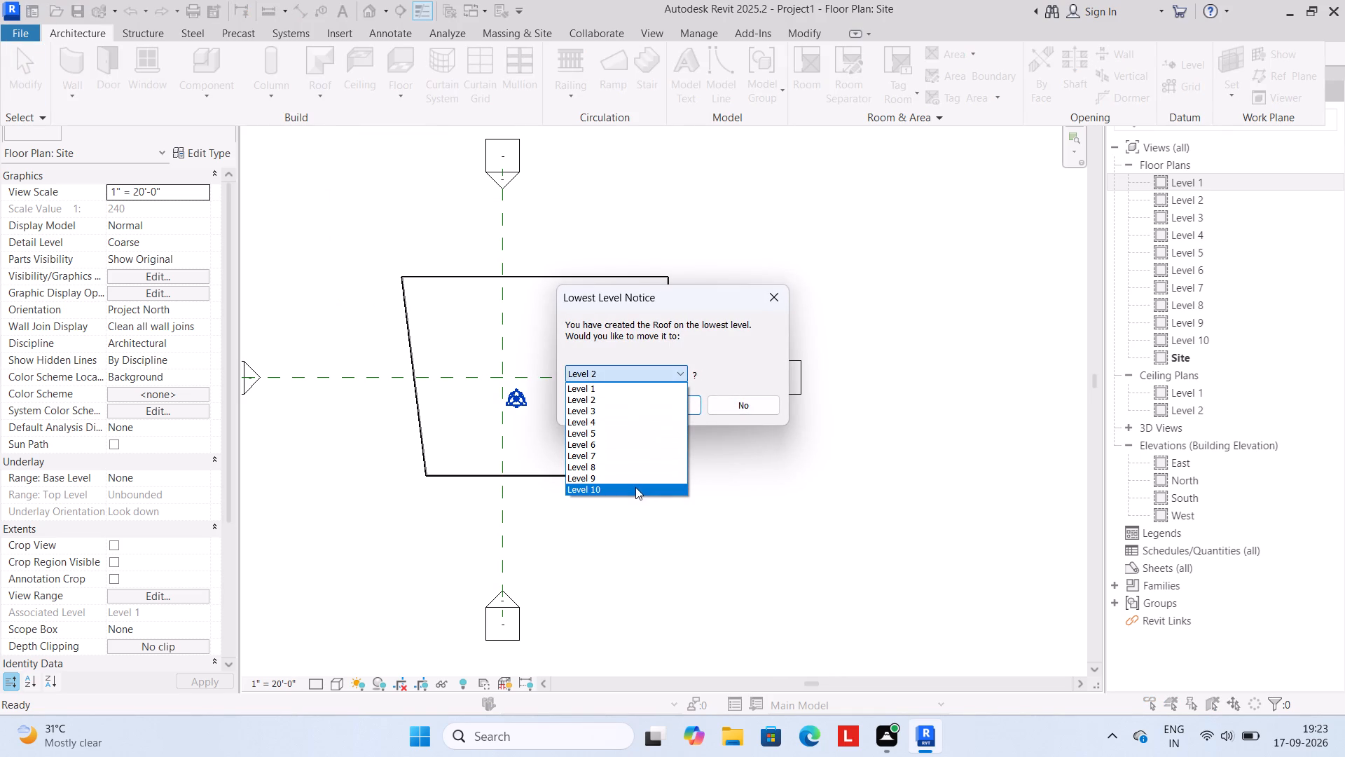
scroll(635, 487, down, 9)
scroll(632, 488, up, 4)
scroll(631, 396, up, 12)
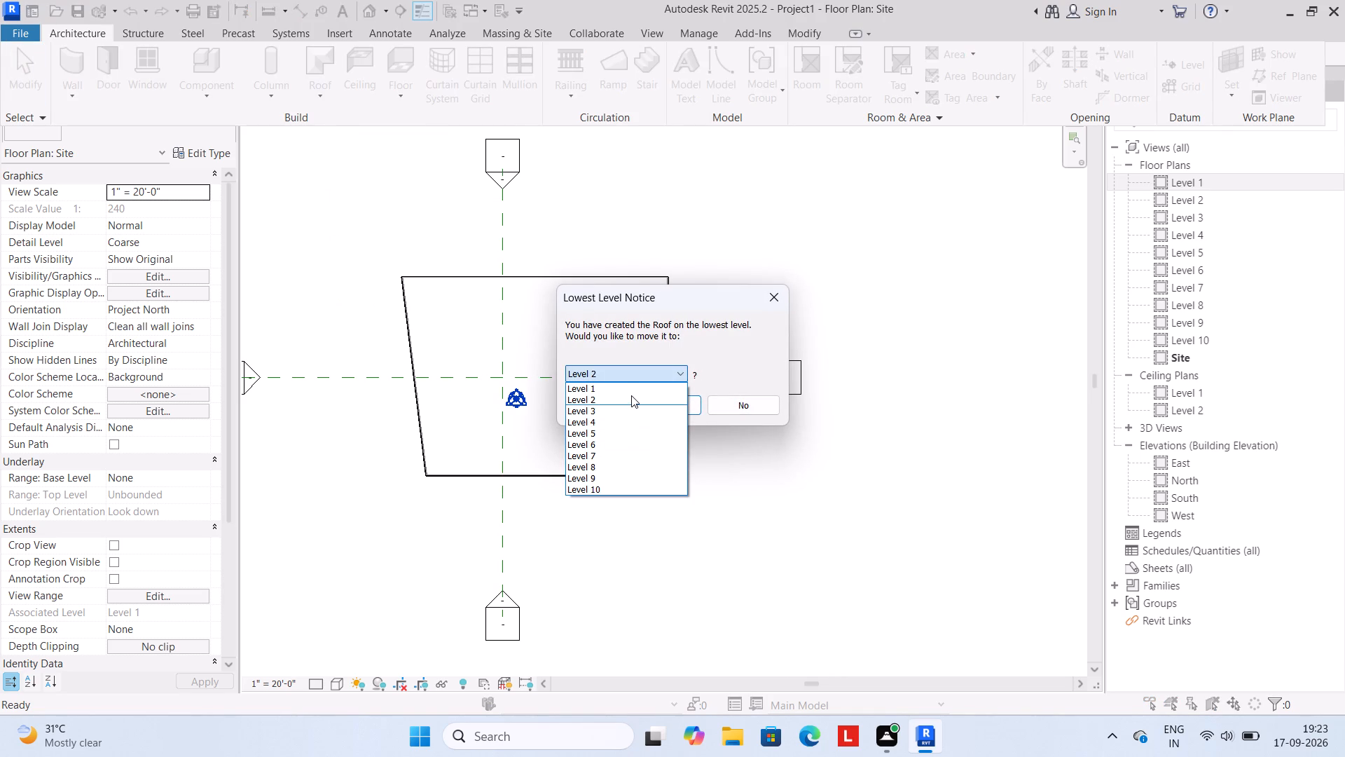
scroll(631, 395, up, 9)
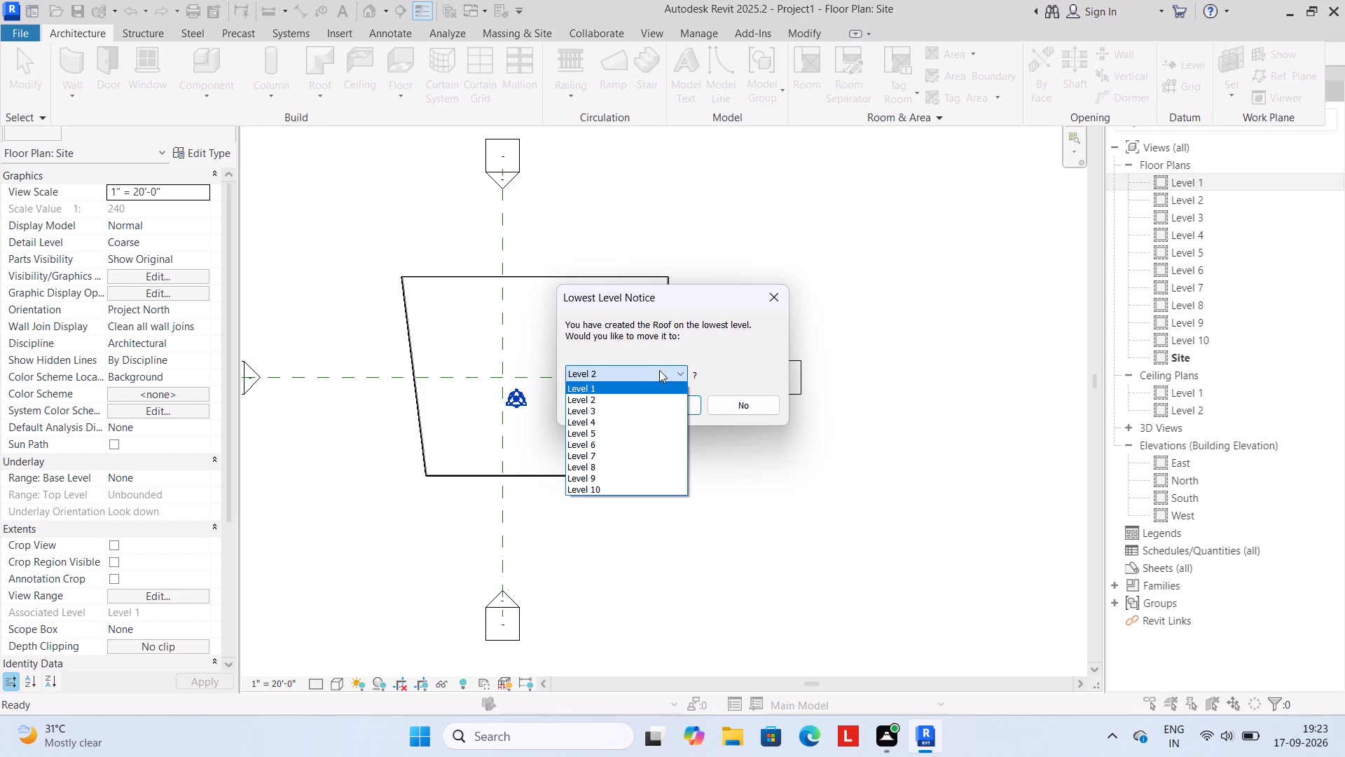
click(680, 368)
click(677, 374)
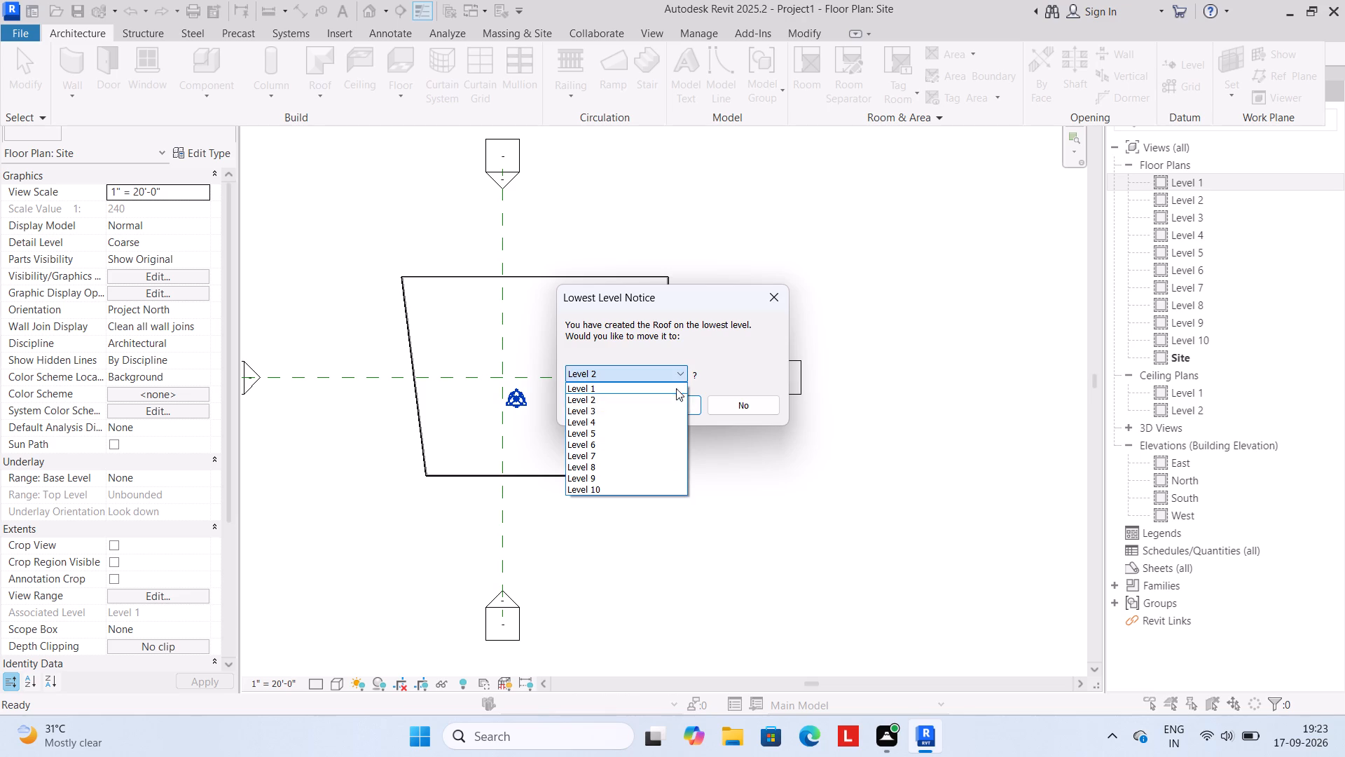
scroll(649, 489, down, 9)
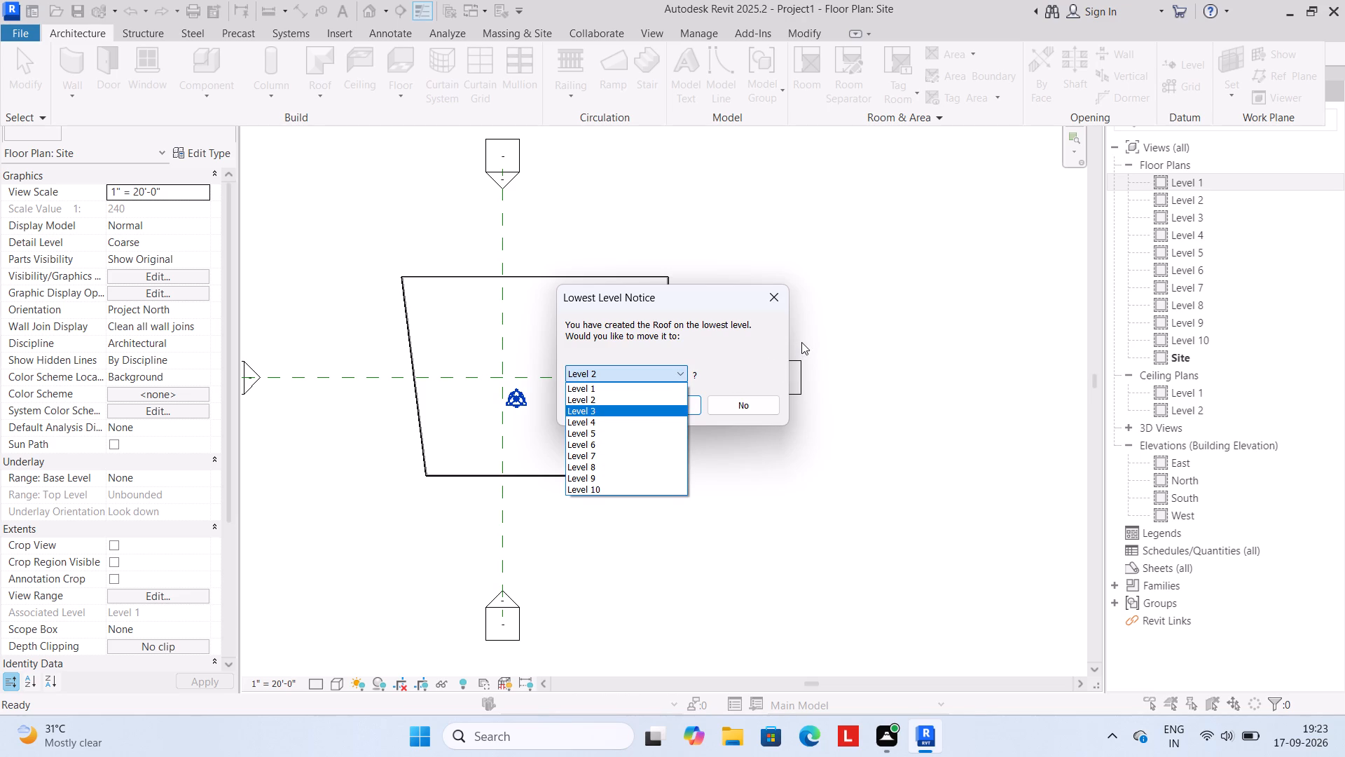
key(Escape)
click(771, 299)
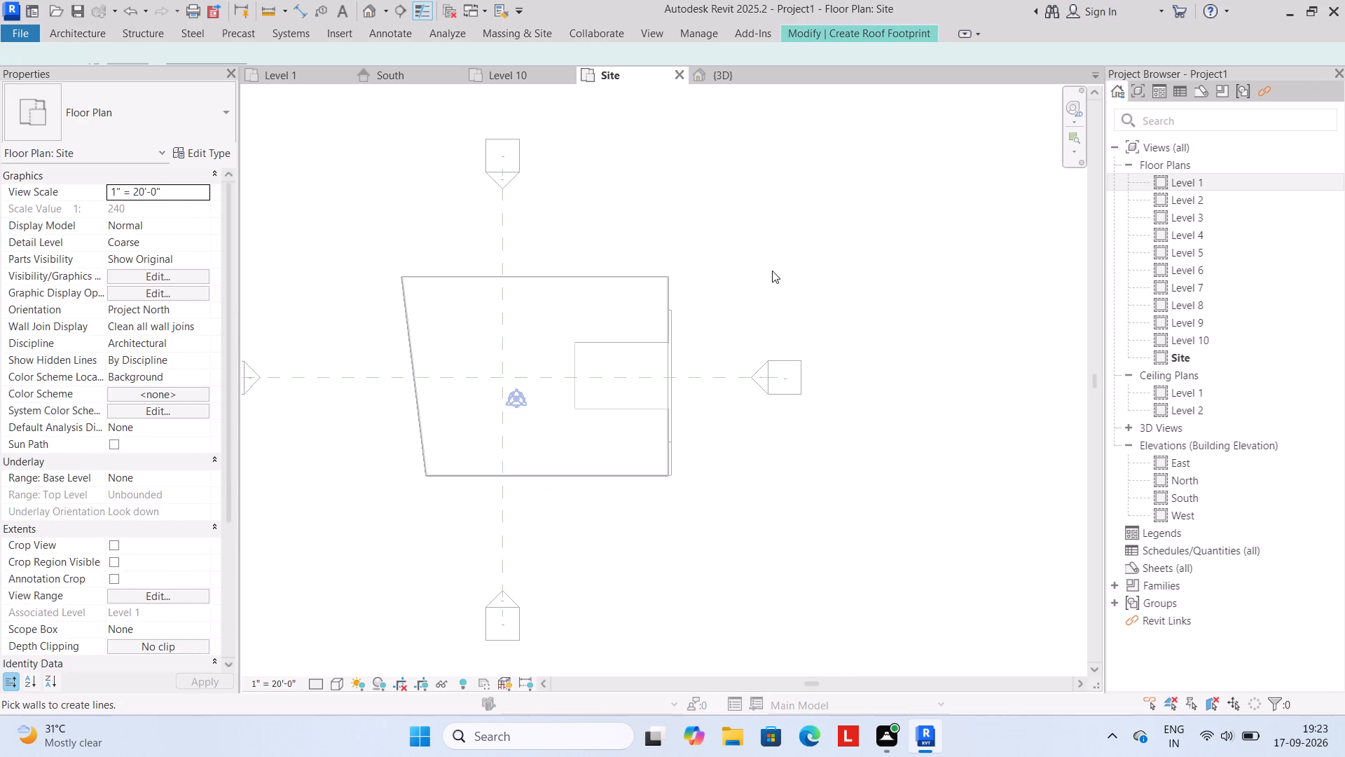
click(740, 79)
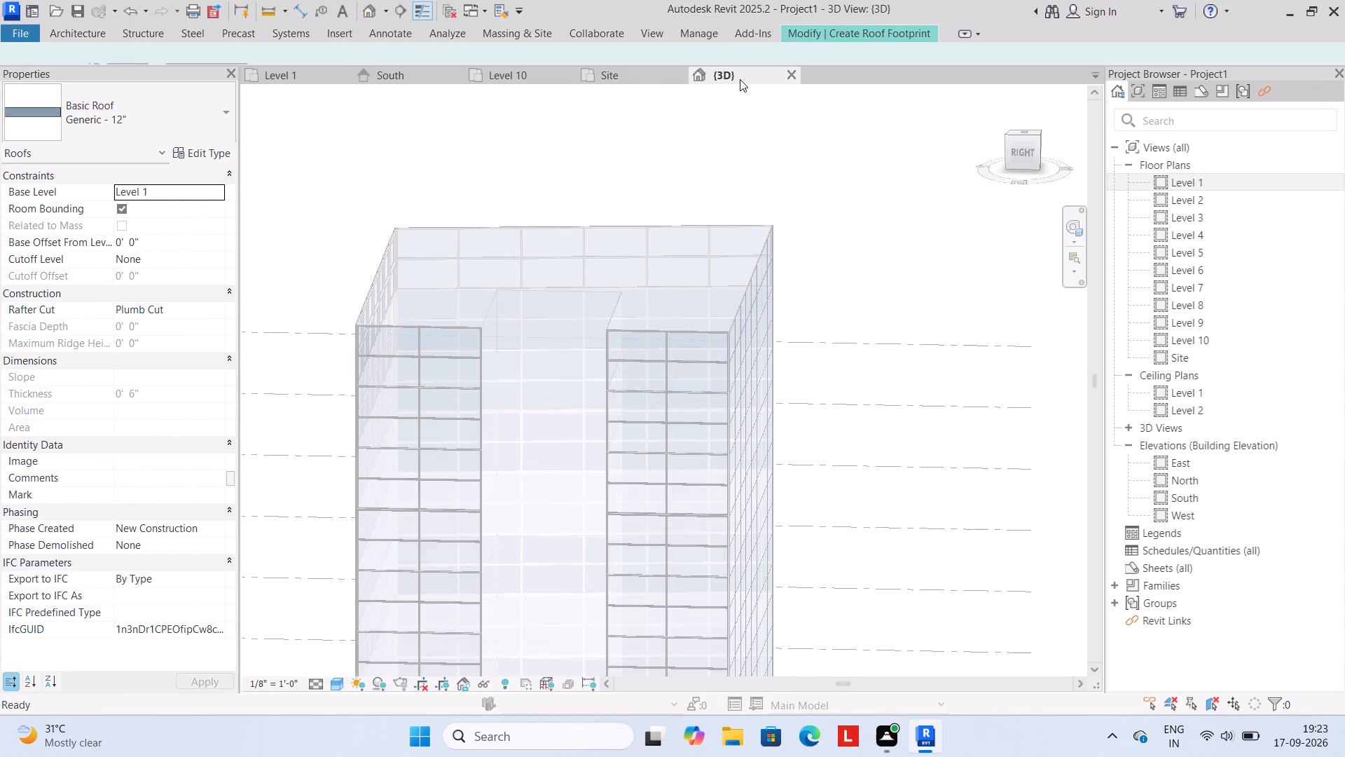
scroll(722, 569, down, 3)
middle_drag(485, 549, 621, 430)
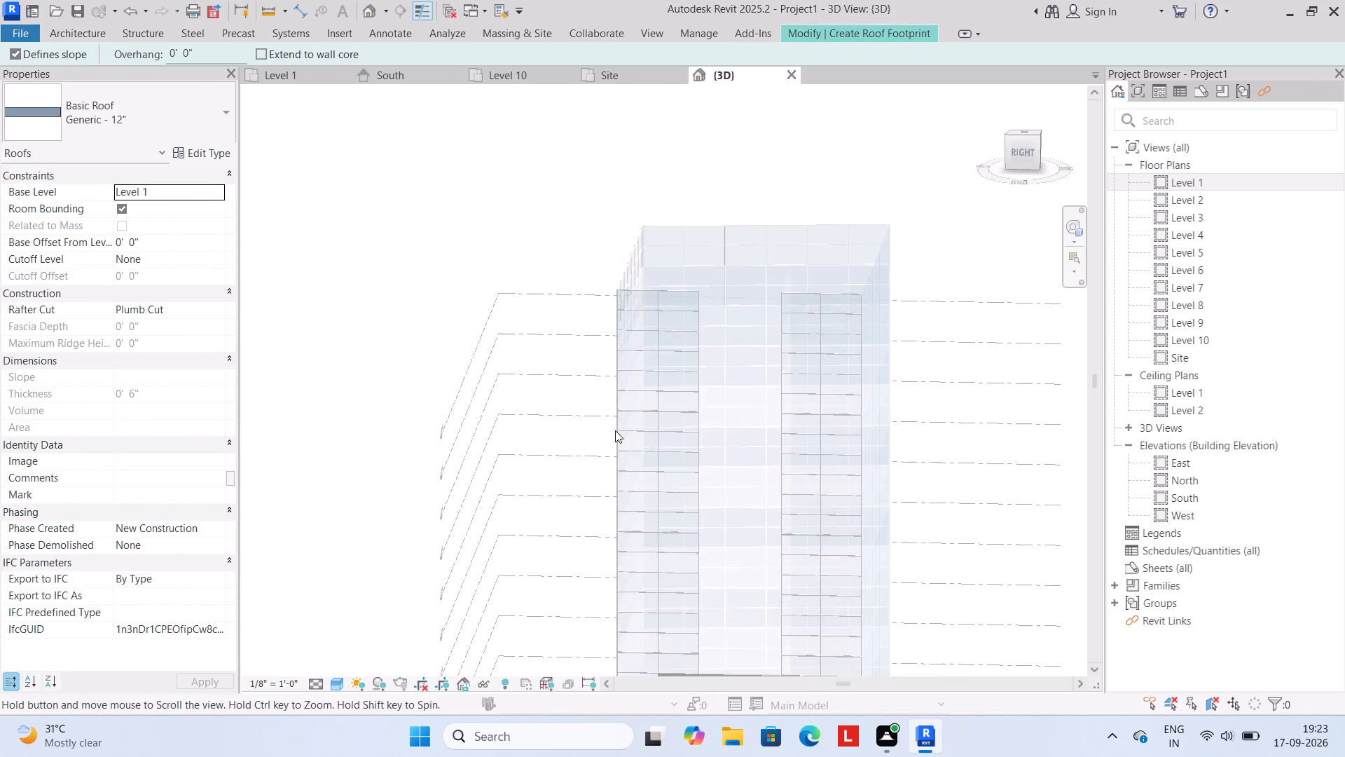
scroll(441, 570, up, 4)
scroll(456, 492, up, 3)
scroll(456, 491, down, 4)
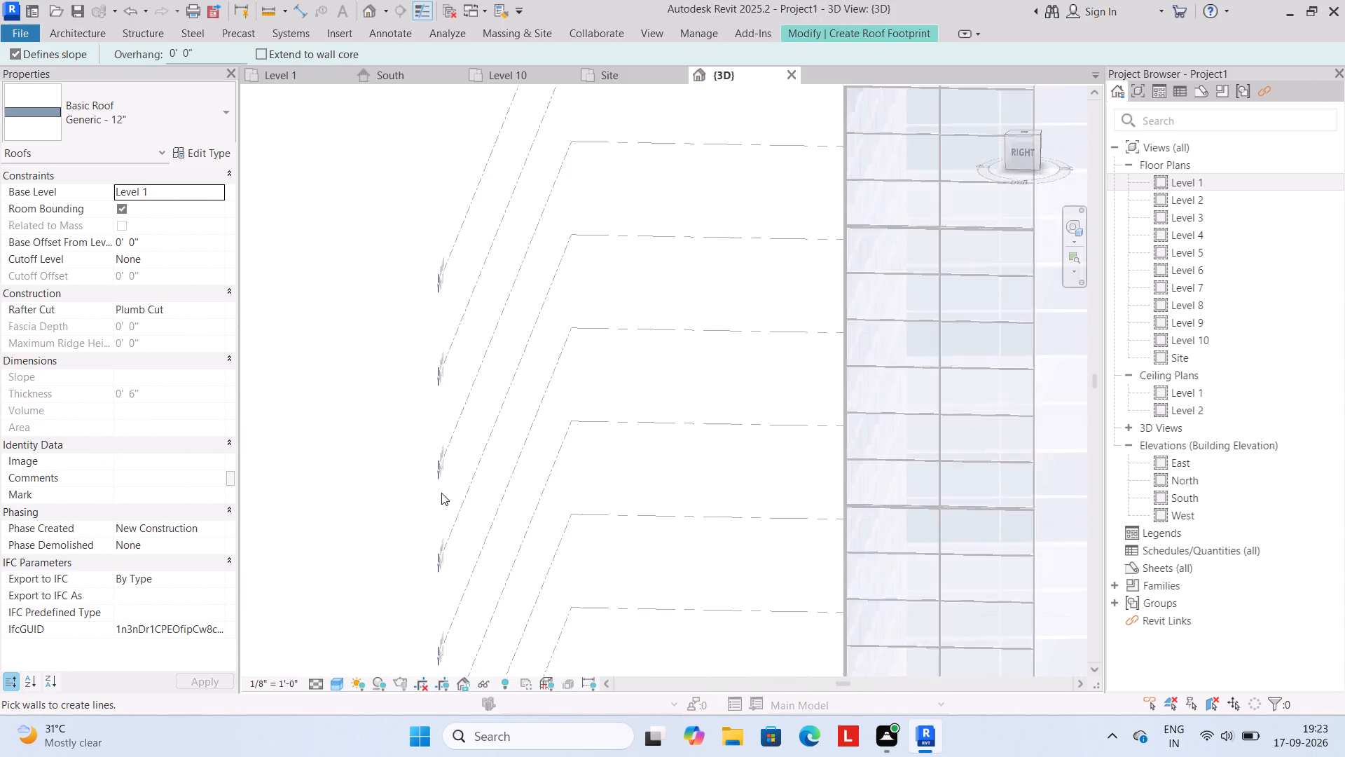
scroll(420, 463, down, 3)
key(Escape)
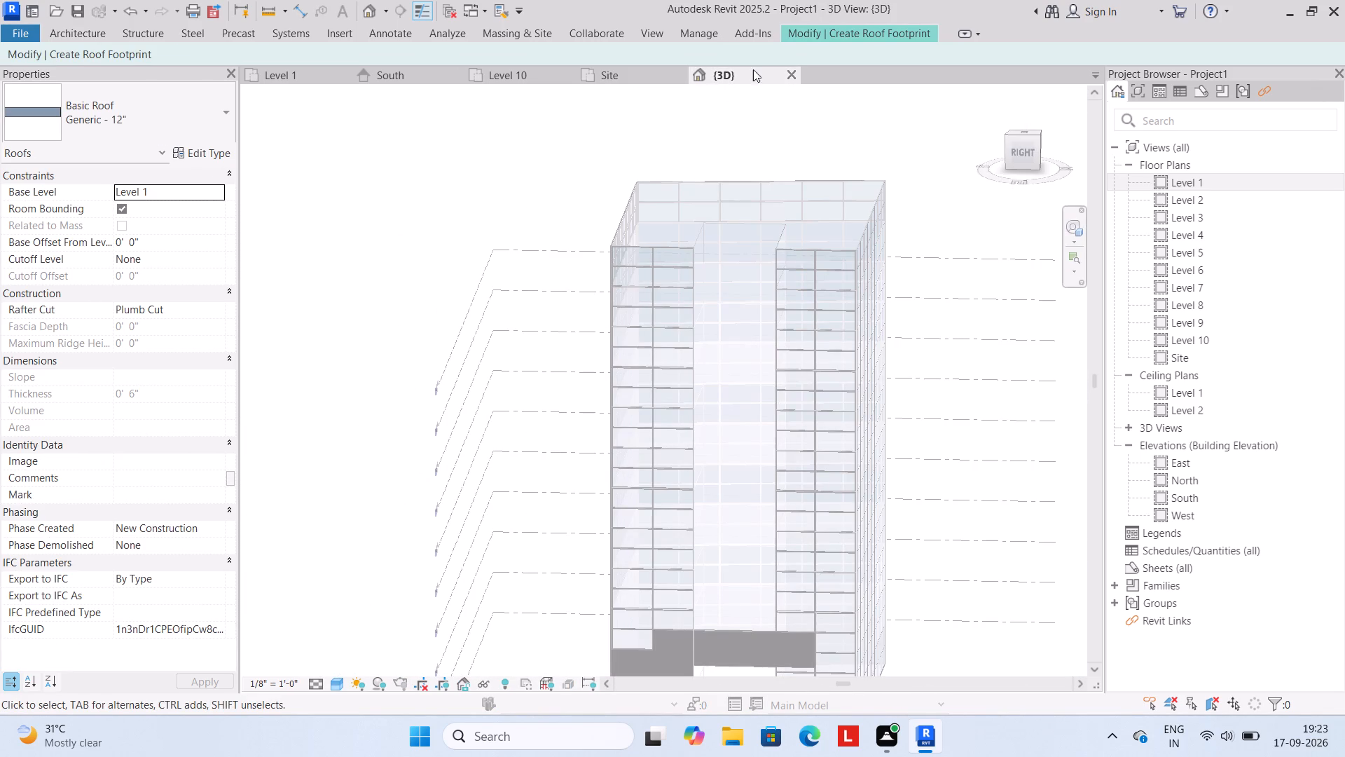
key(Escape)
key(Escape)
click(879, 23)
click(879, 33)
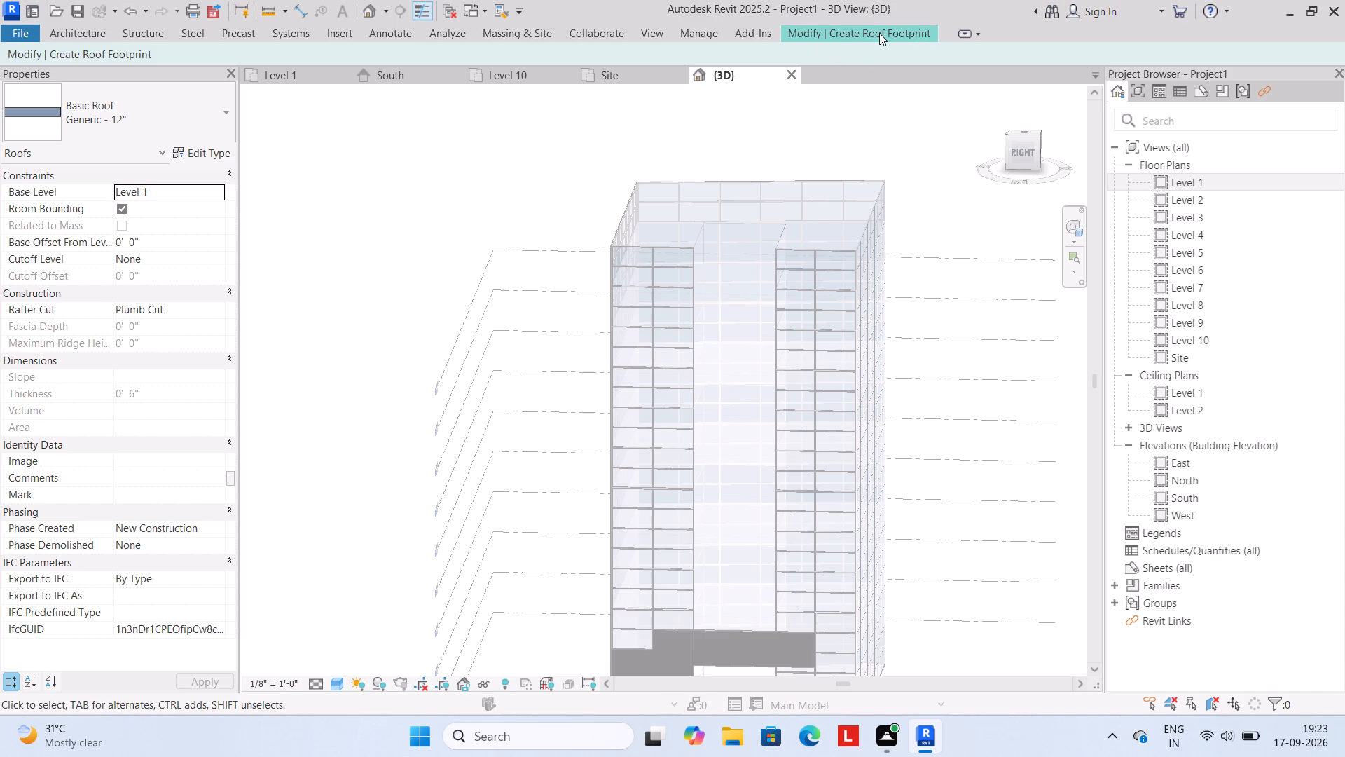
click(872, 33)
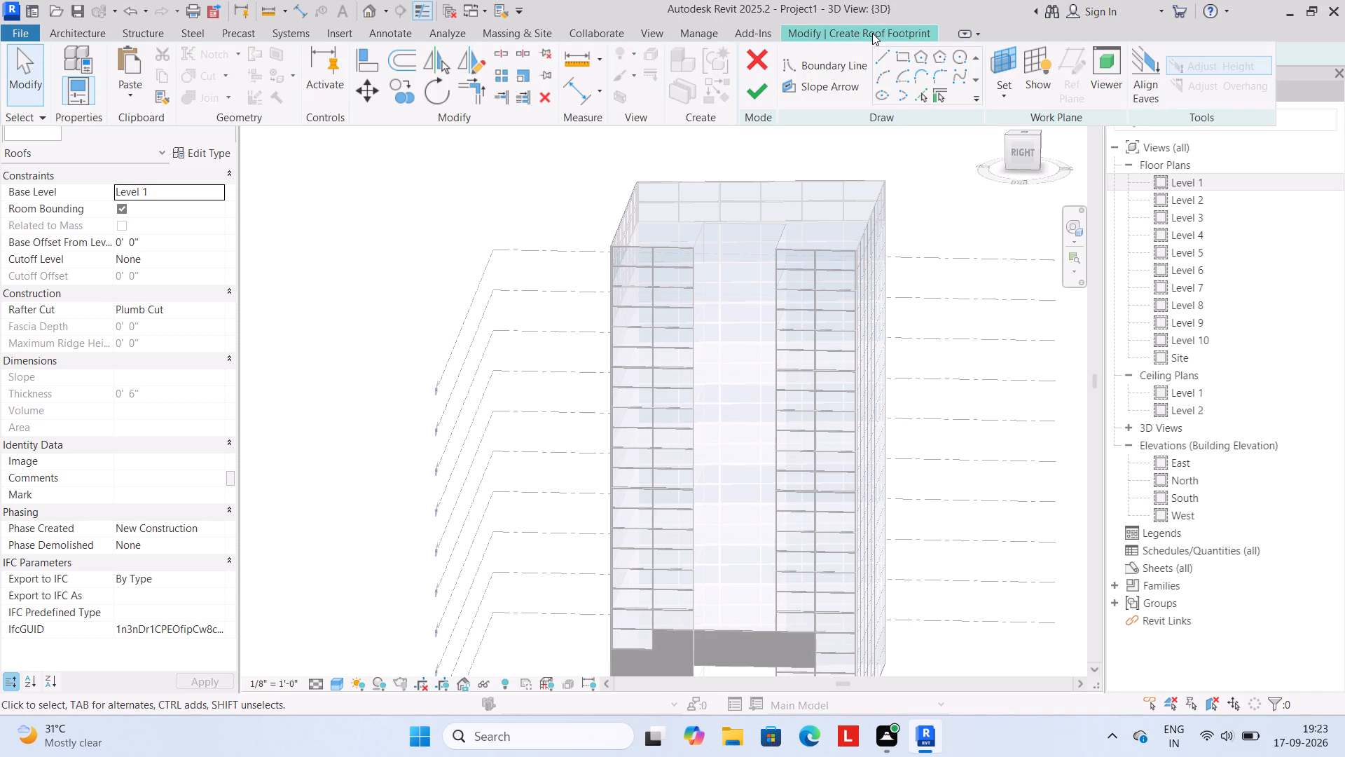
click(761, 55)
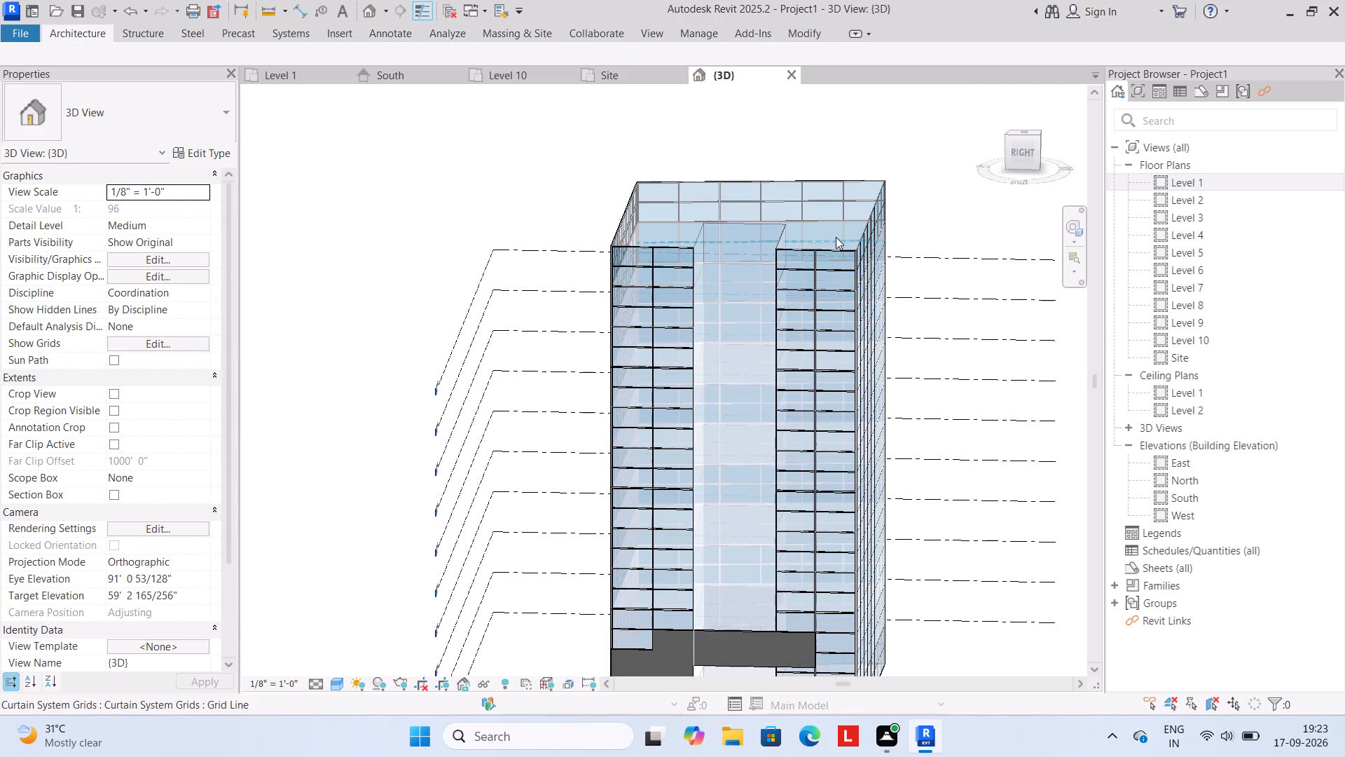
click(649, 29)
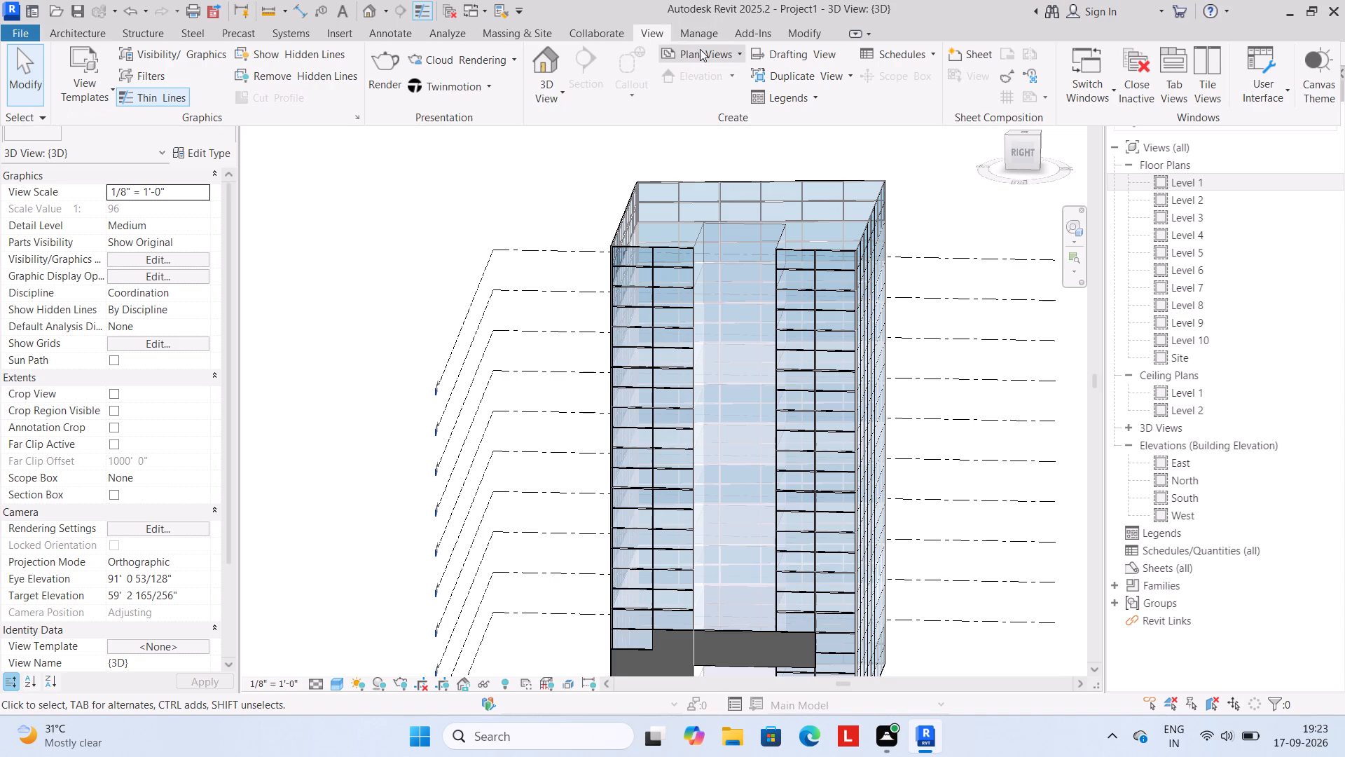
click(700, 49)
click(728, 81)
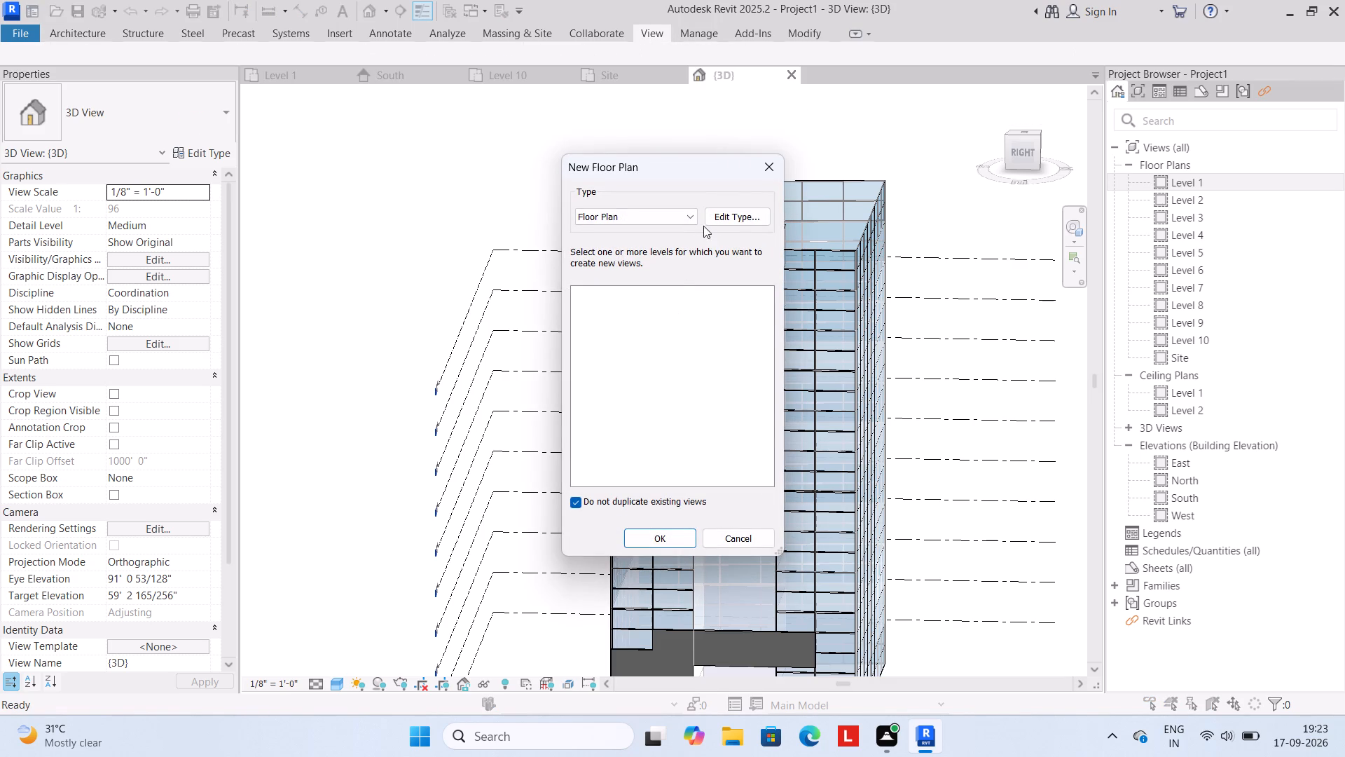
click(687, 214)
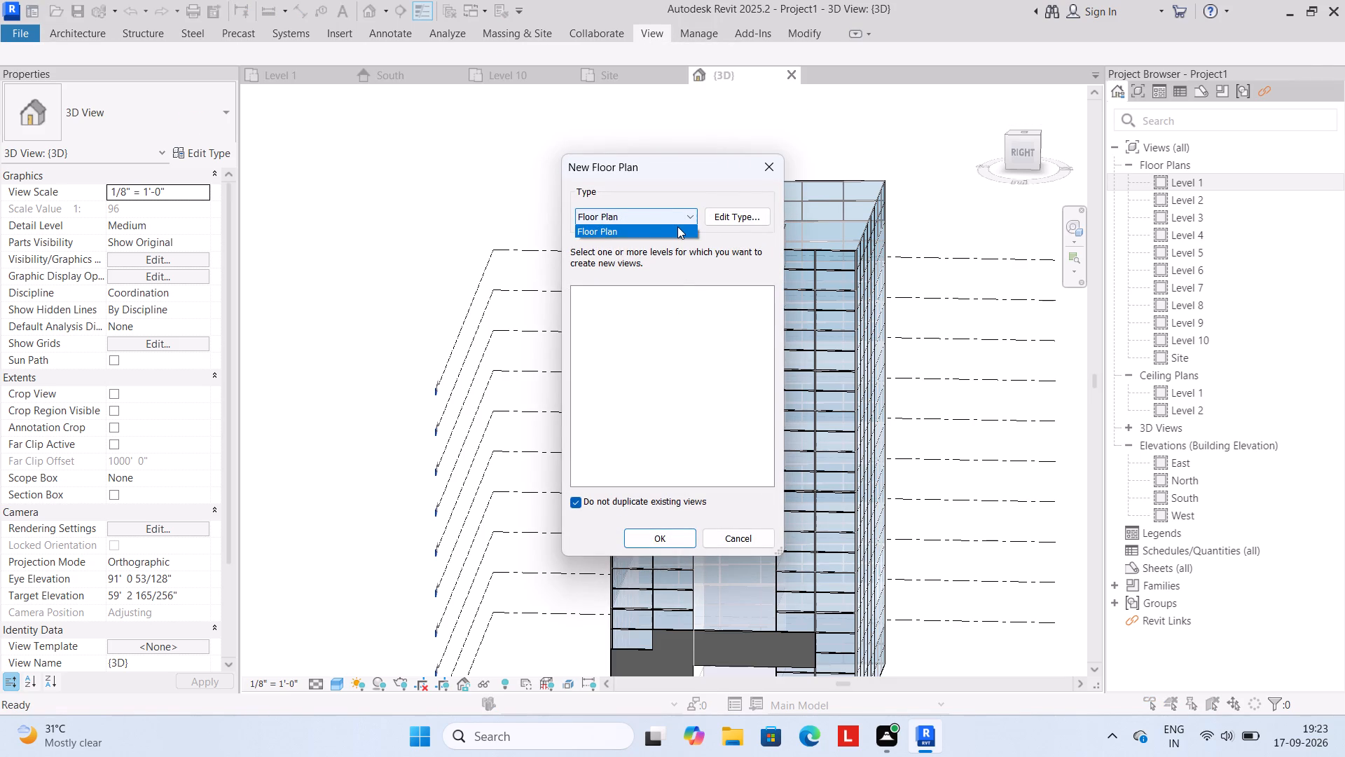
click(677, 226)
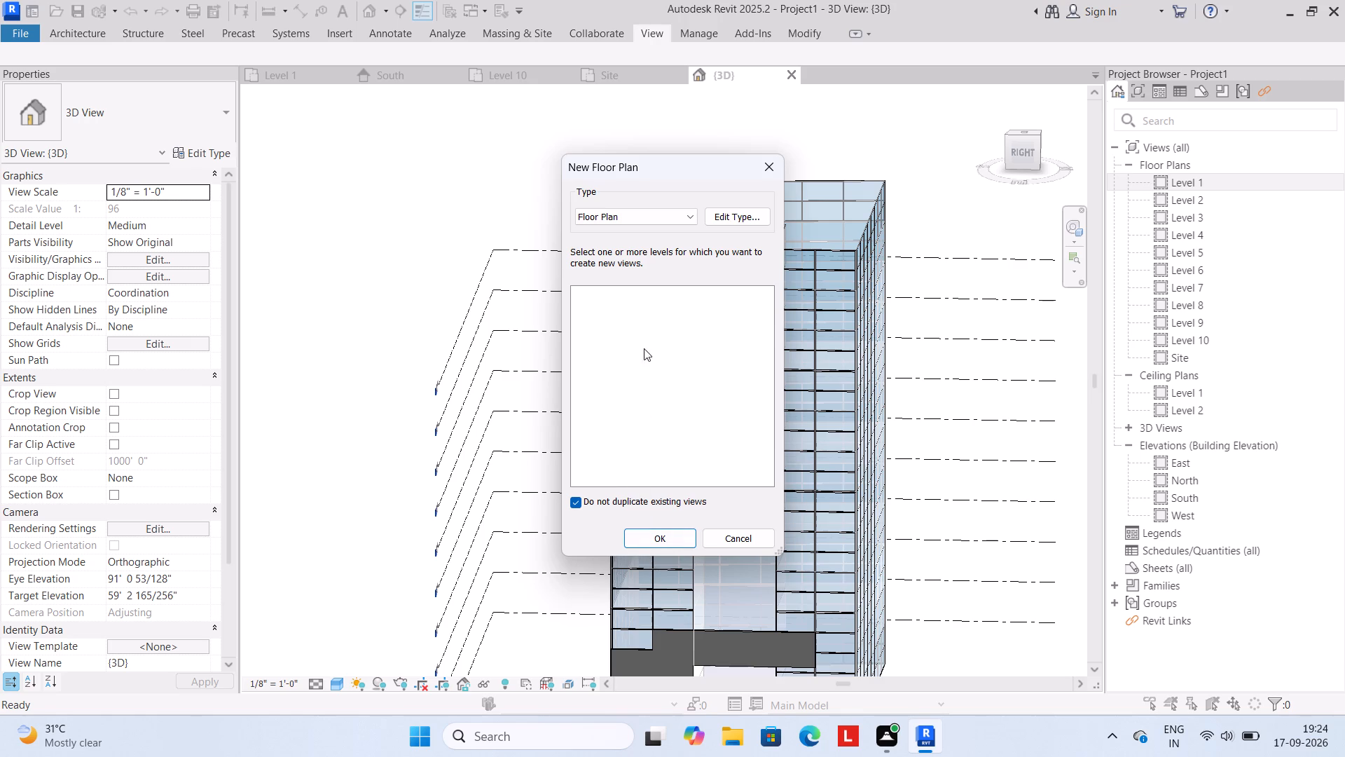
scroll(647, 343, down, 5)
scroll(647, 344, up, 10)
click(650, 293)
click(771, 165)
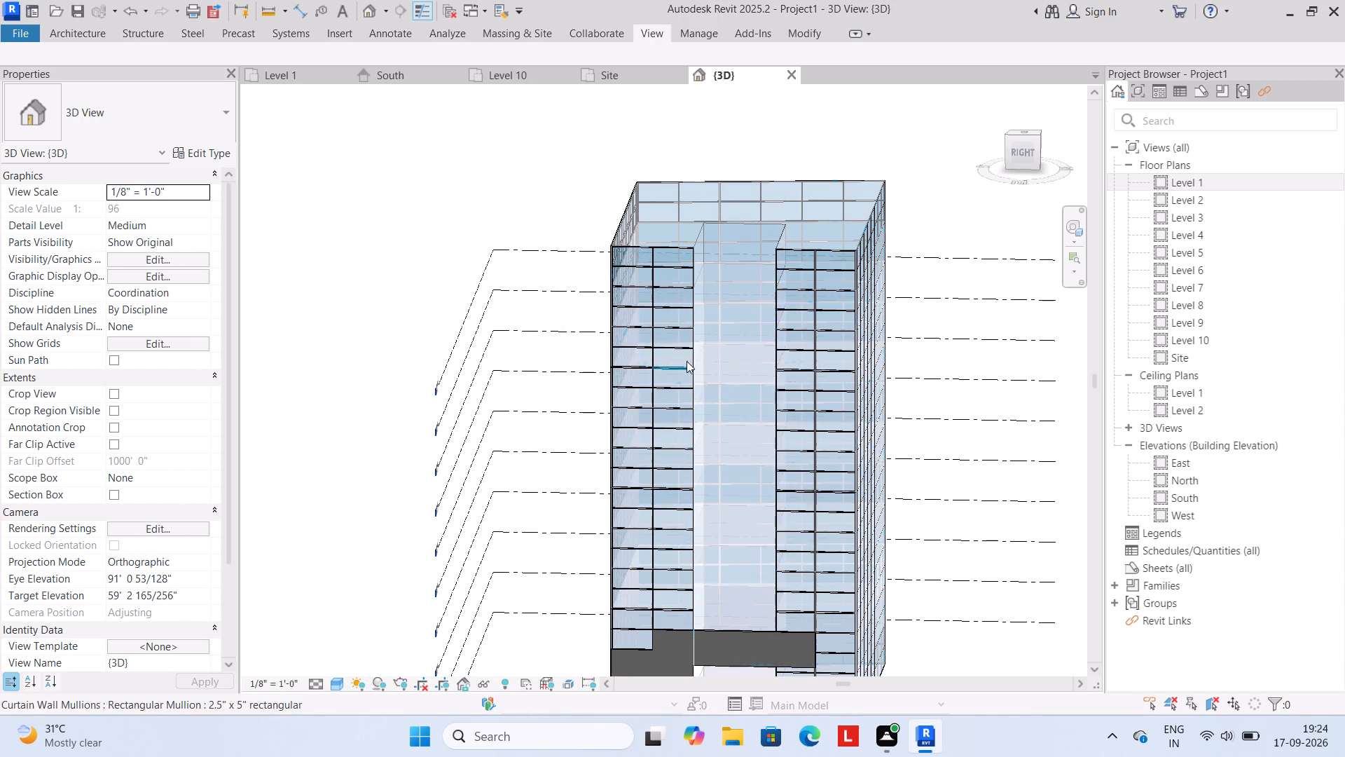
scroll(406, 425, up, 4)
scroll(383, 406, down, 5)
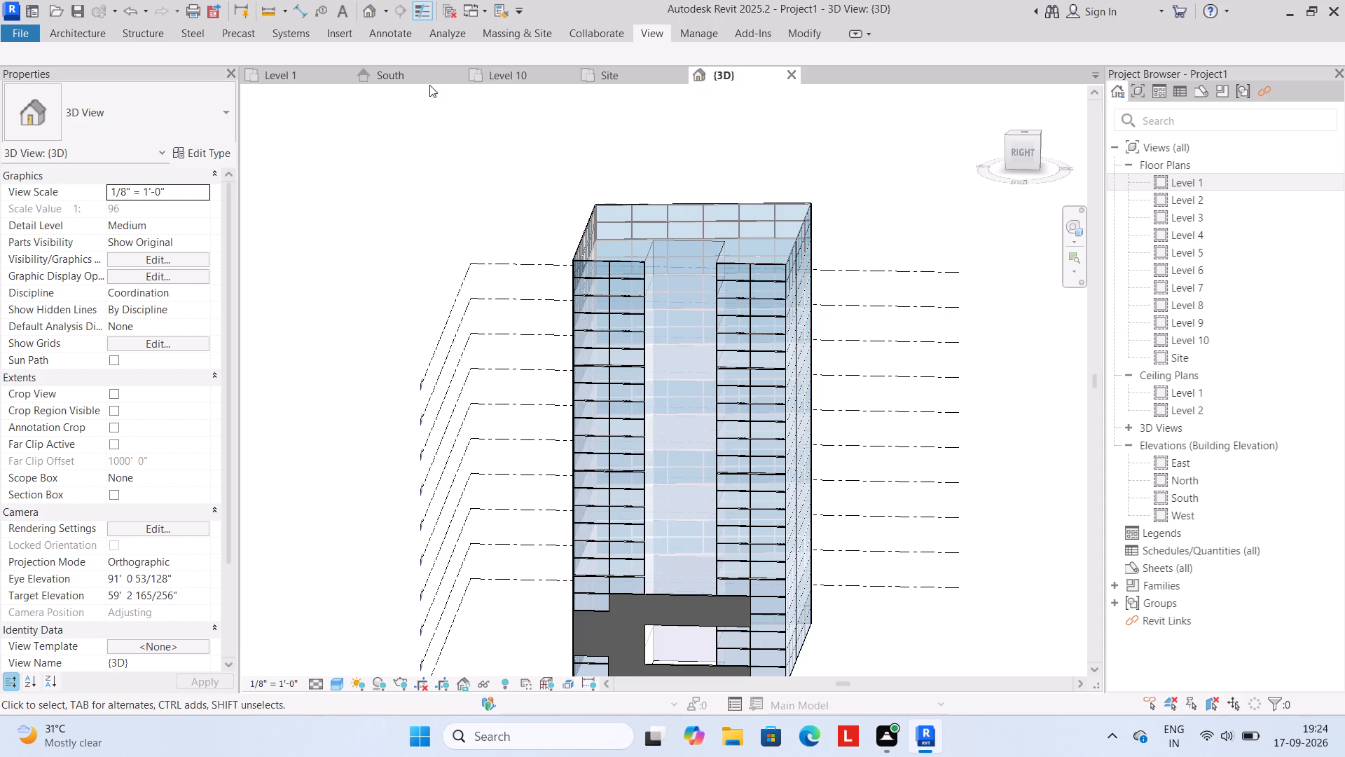
Start a Roof by Footprint for the tower in the Site plan and assign it to Level 10.
click(628, 77)
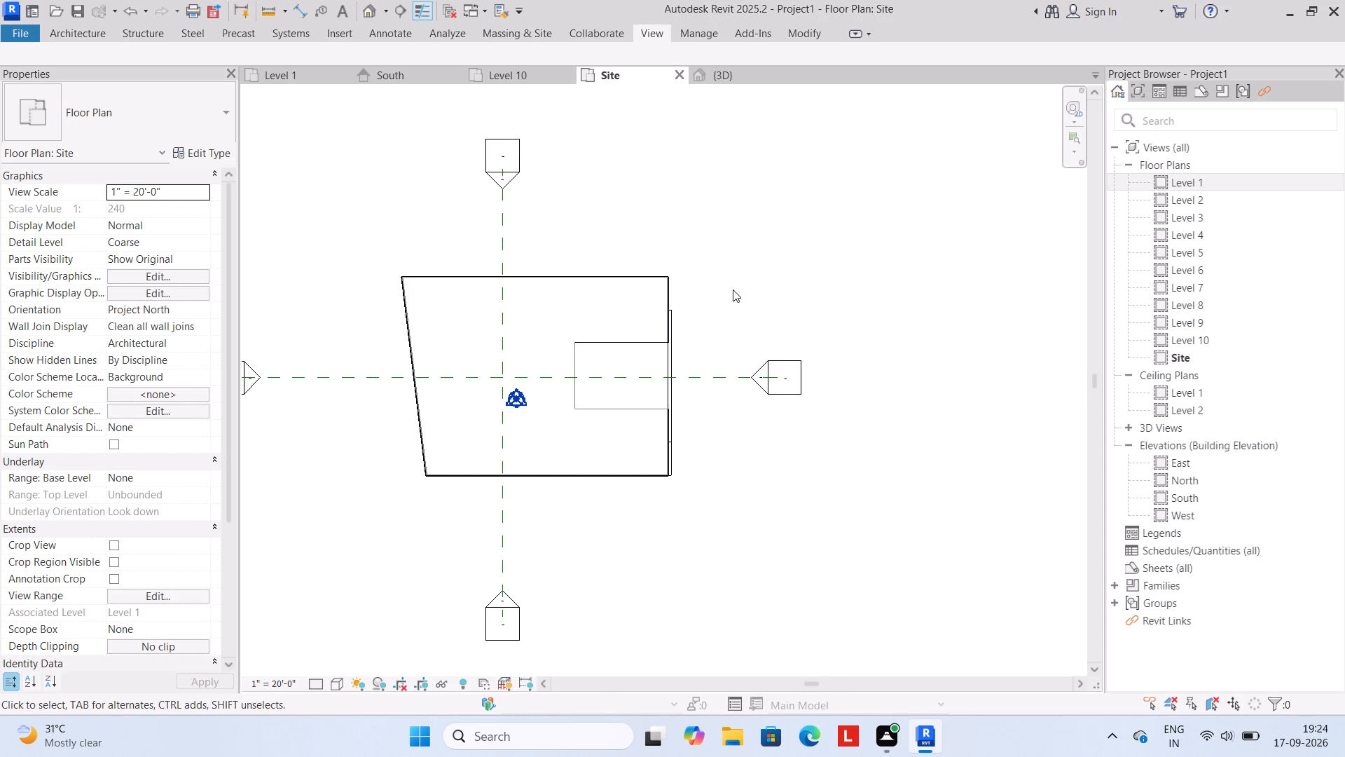
click(556, 275)
key(Escape)
click(76, 34)
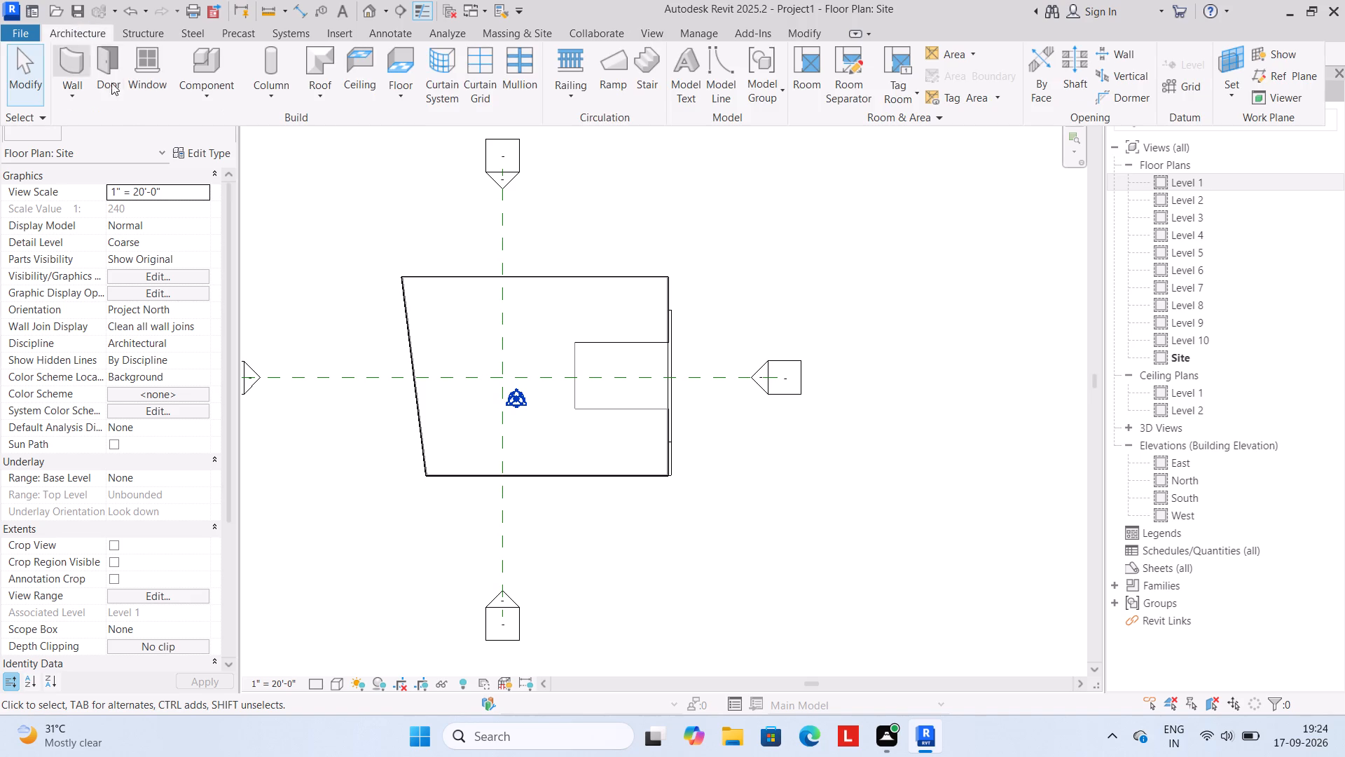
click(322, 93)
click(340, 127)
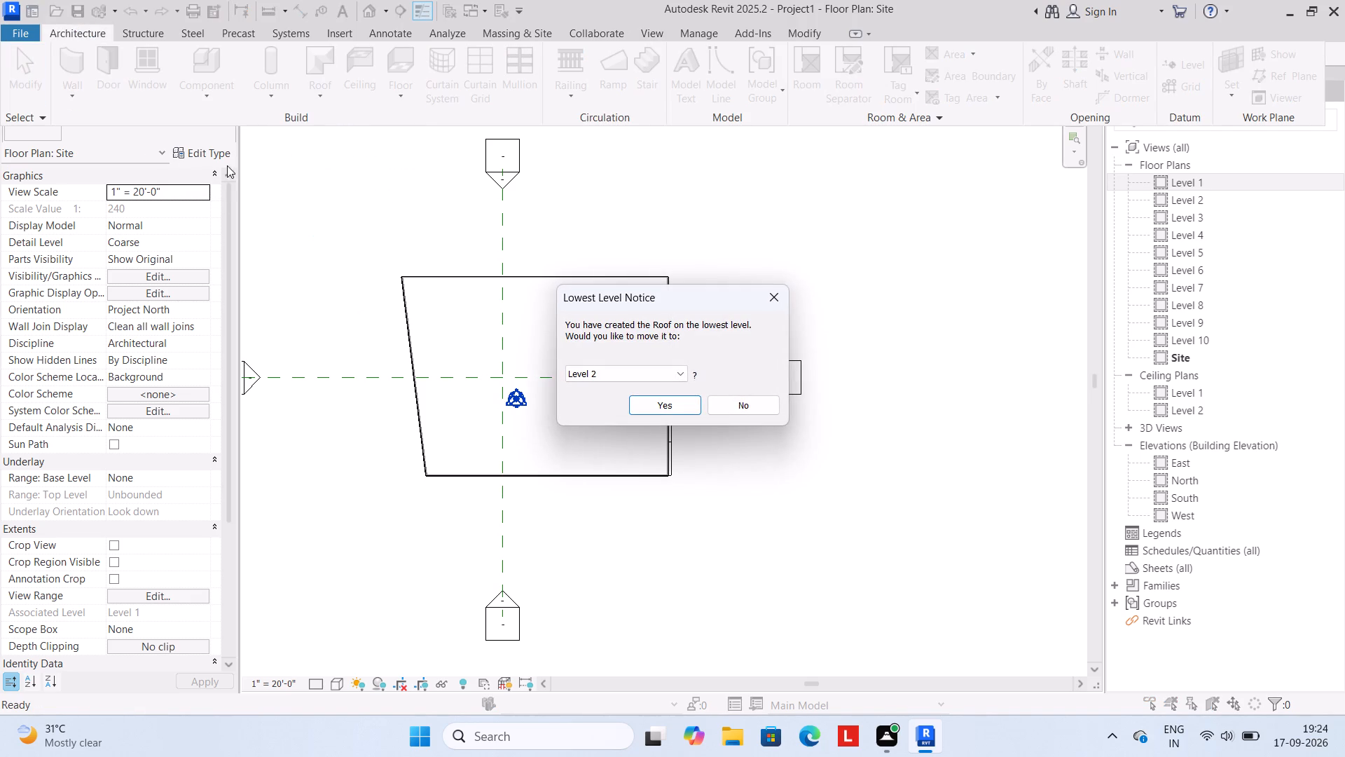
click(680, 374)
scroll(670, 496, down, 2)
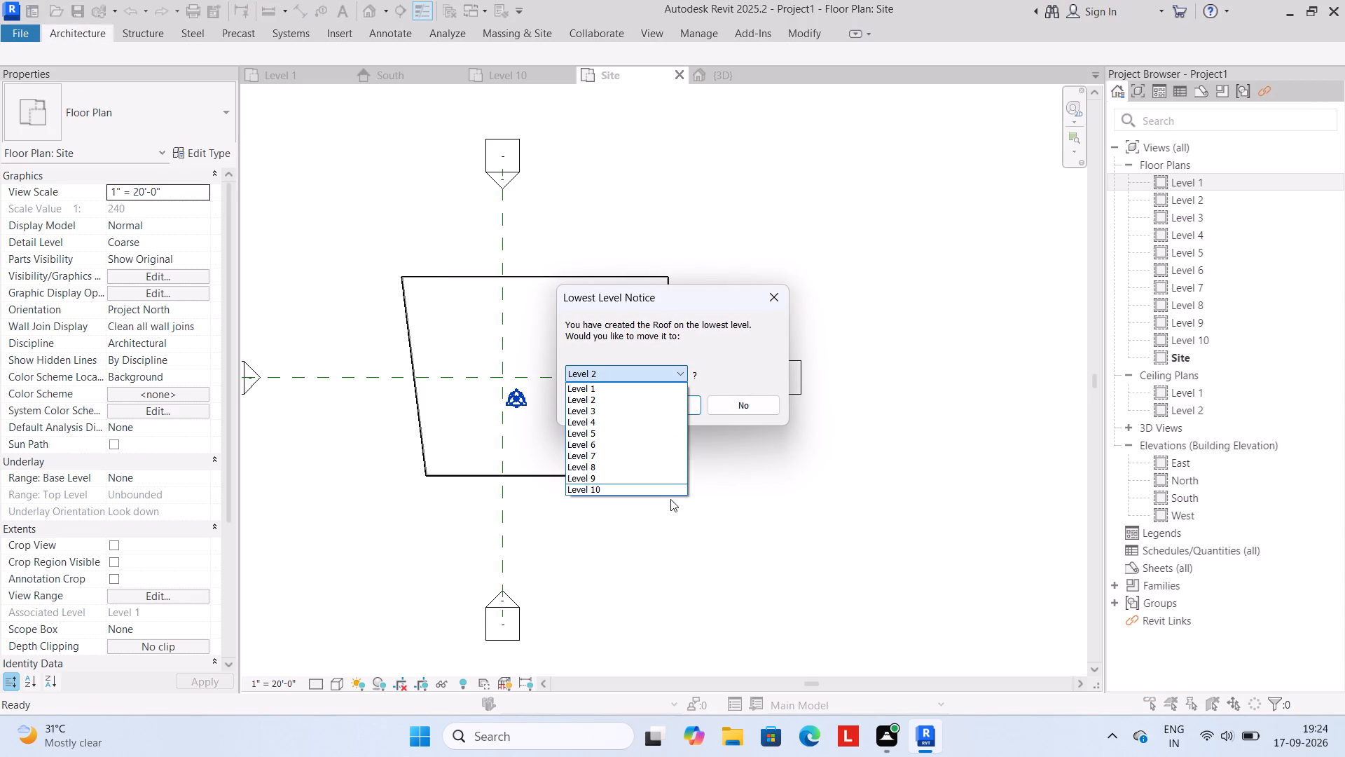
scroll(670, 499, down, 2)
click(665, 490)
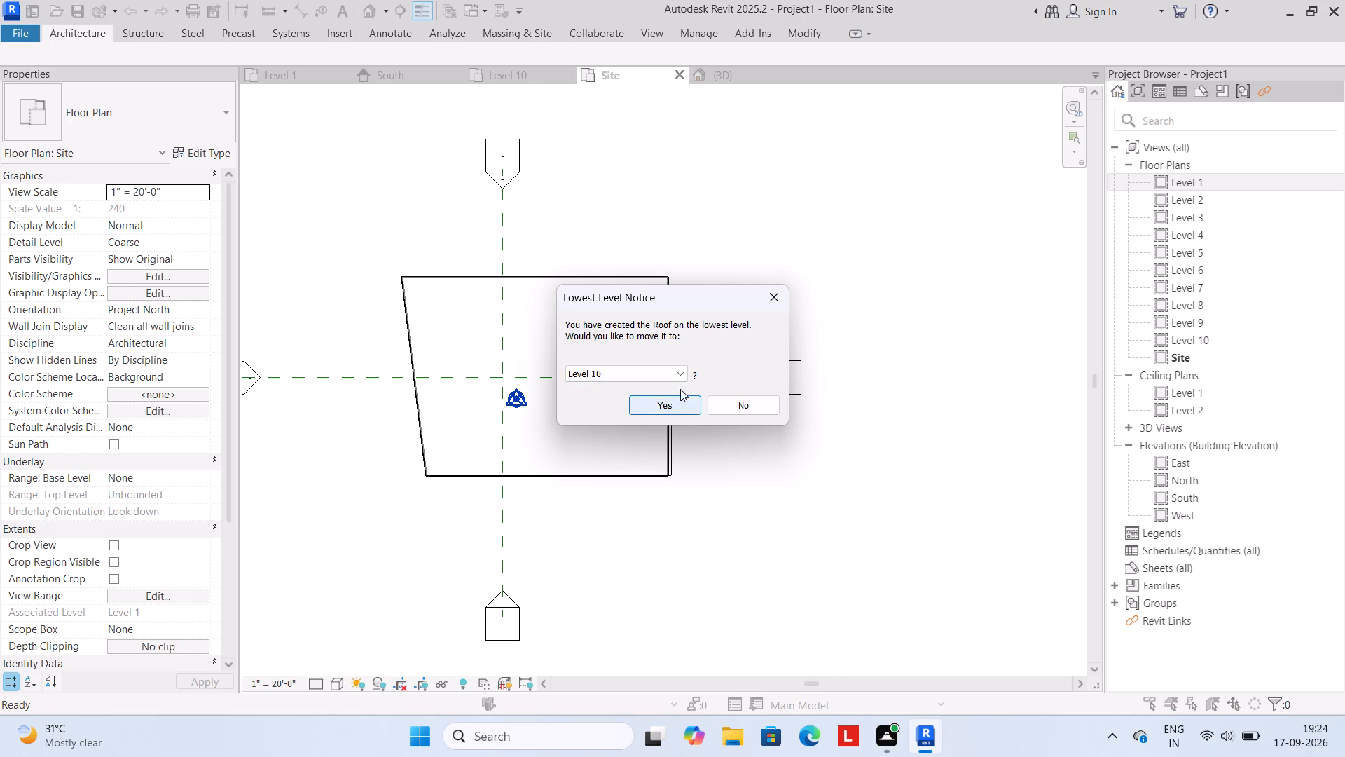
click(675, 371)
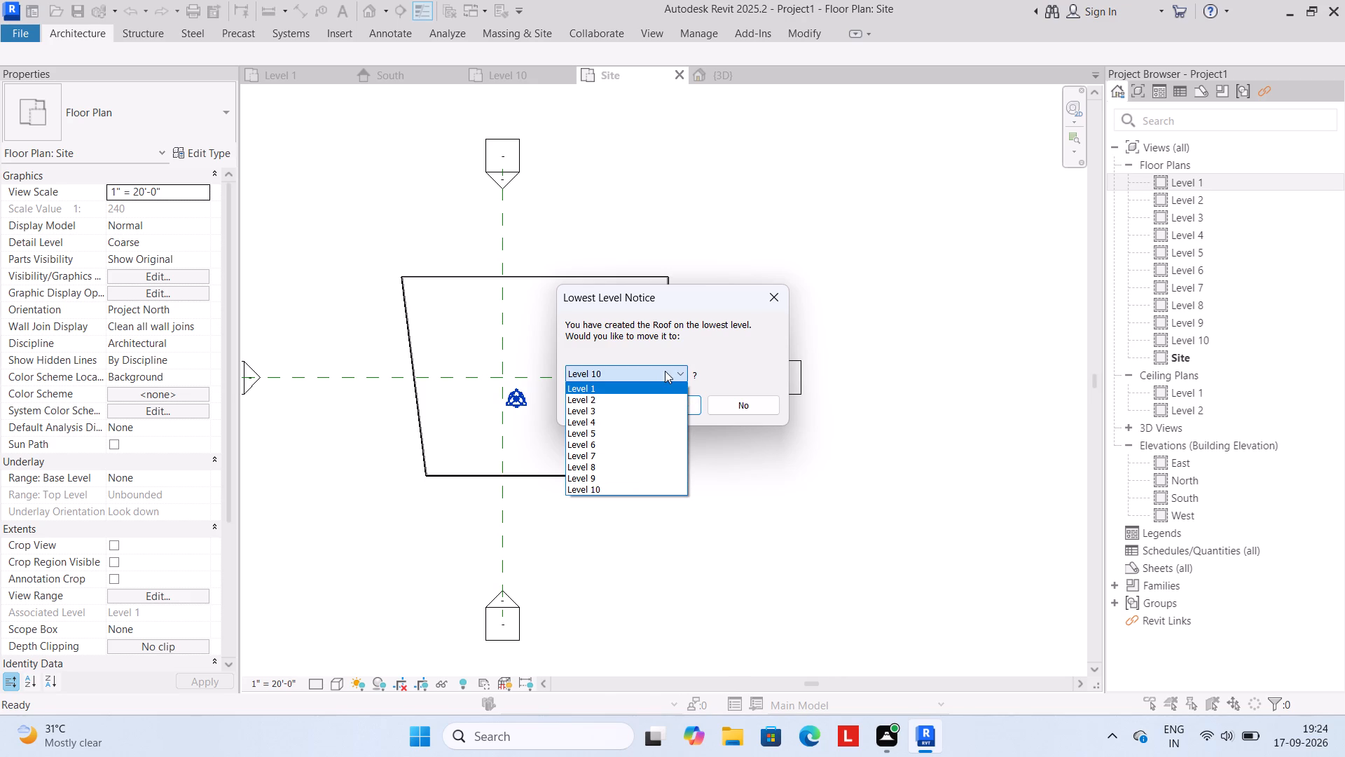
click(645, 491)
click(668, 404)
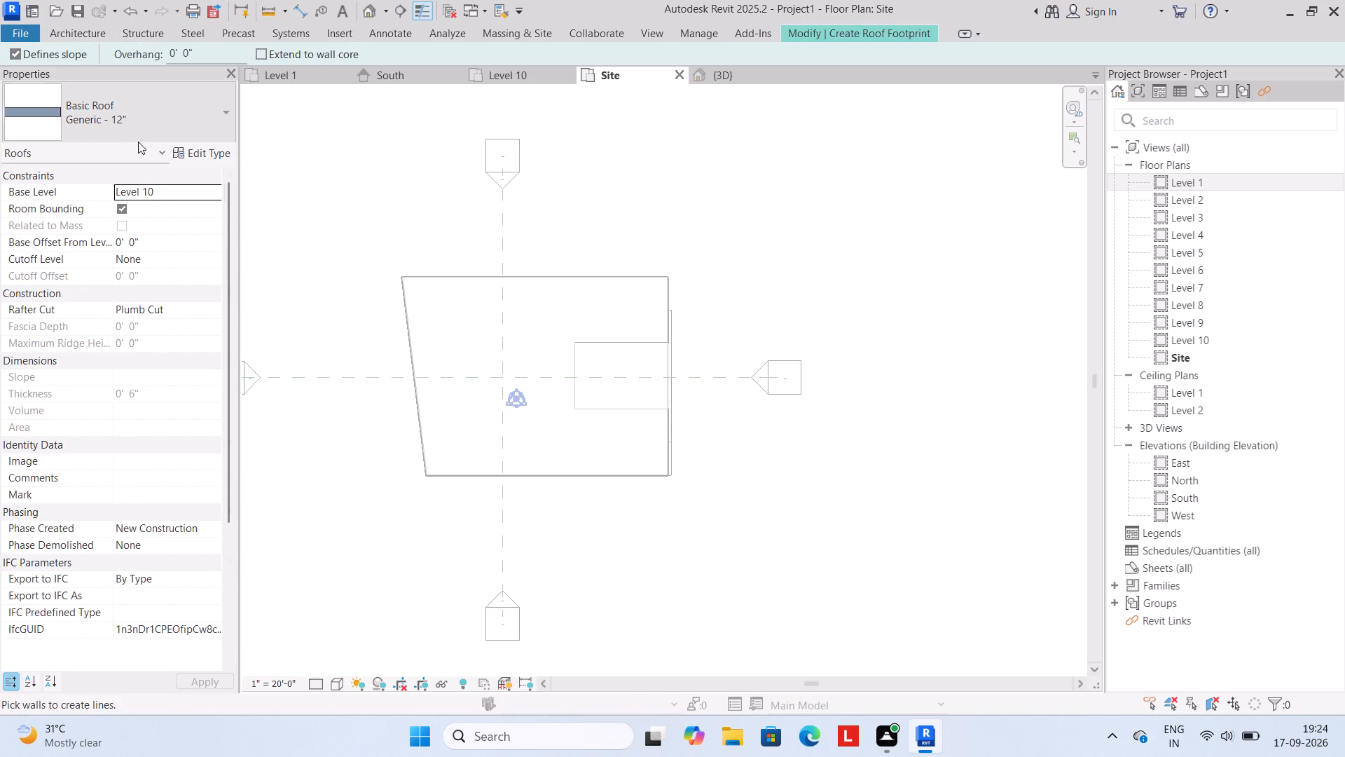
Review the layer structure of the Generic - 12" roof type and the available base levels for the roof.
click(202, 151)
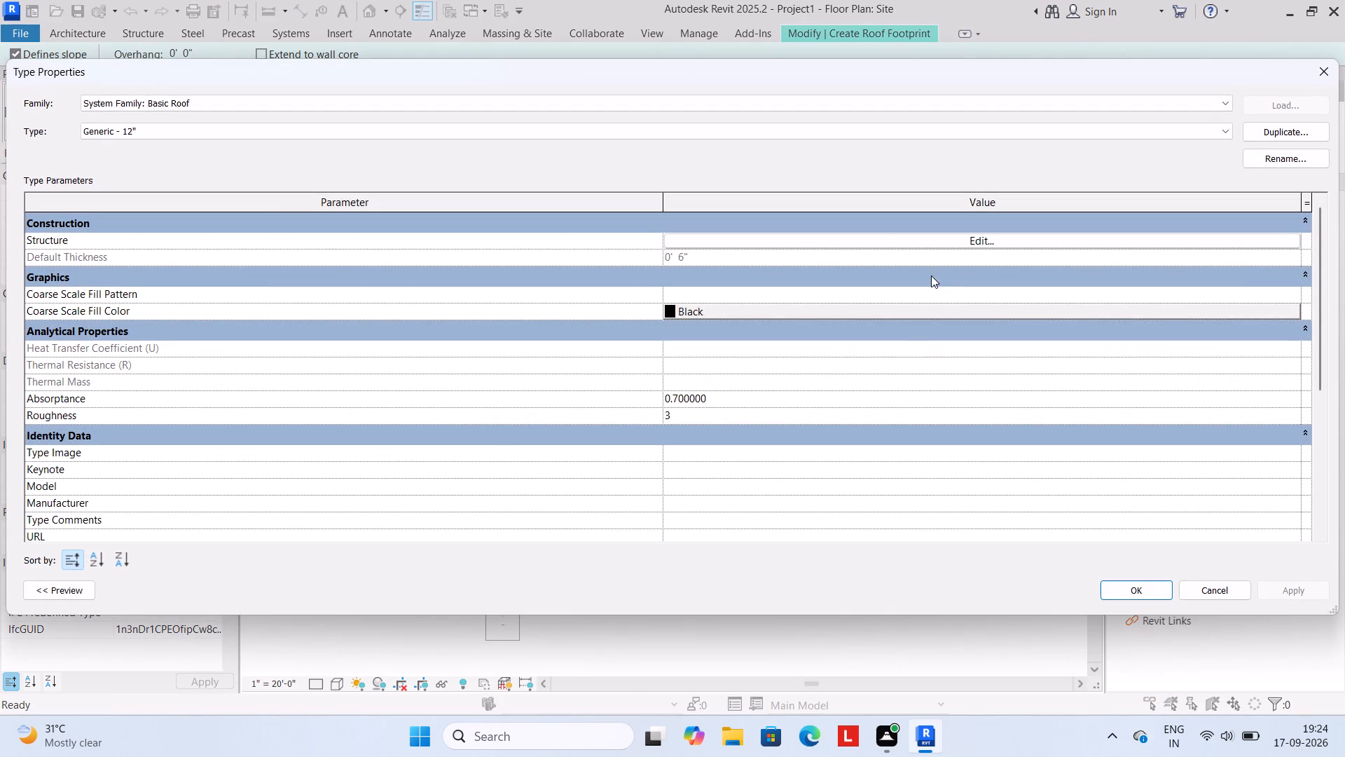
click(967, 241)
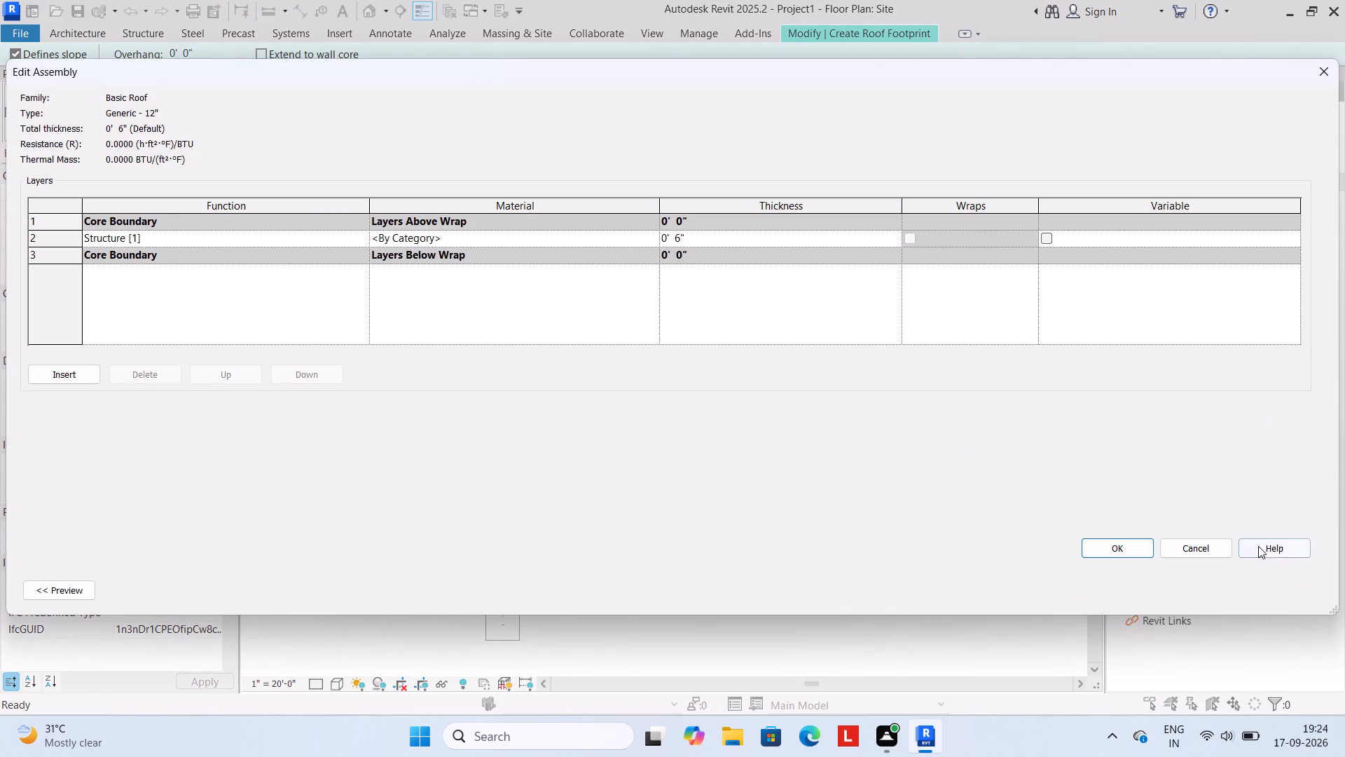
click(1127, 546)
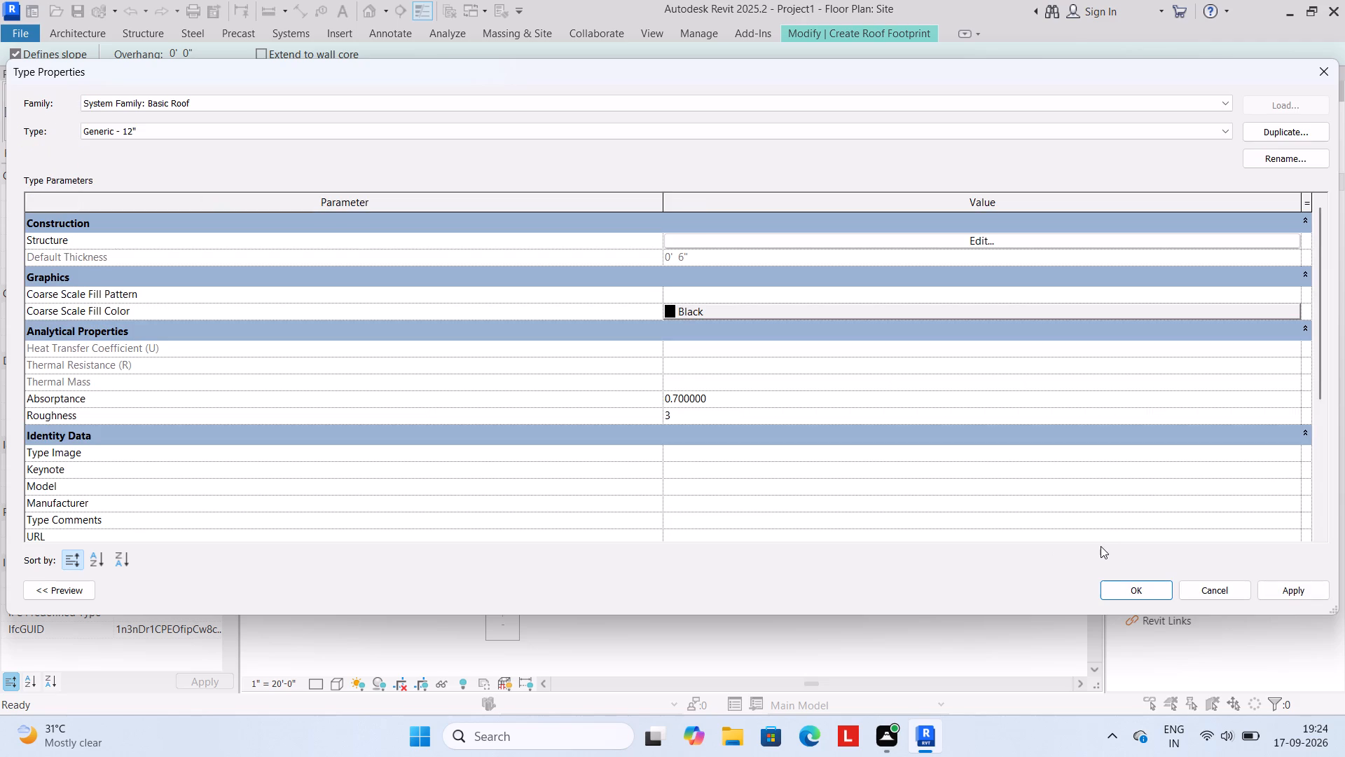
click(1121, 584)
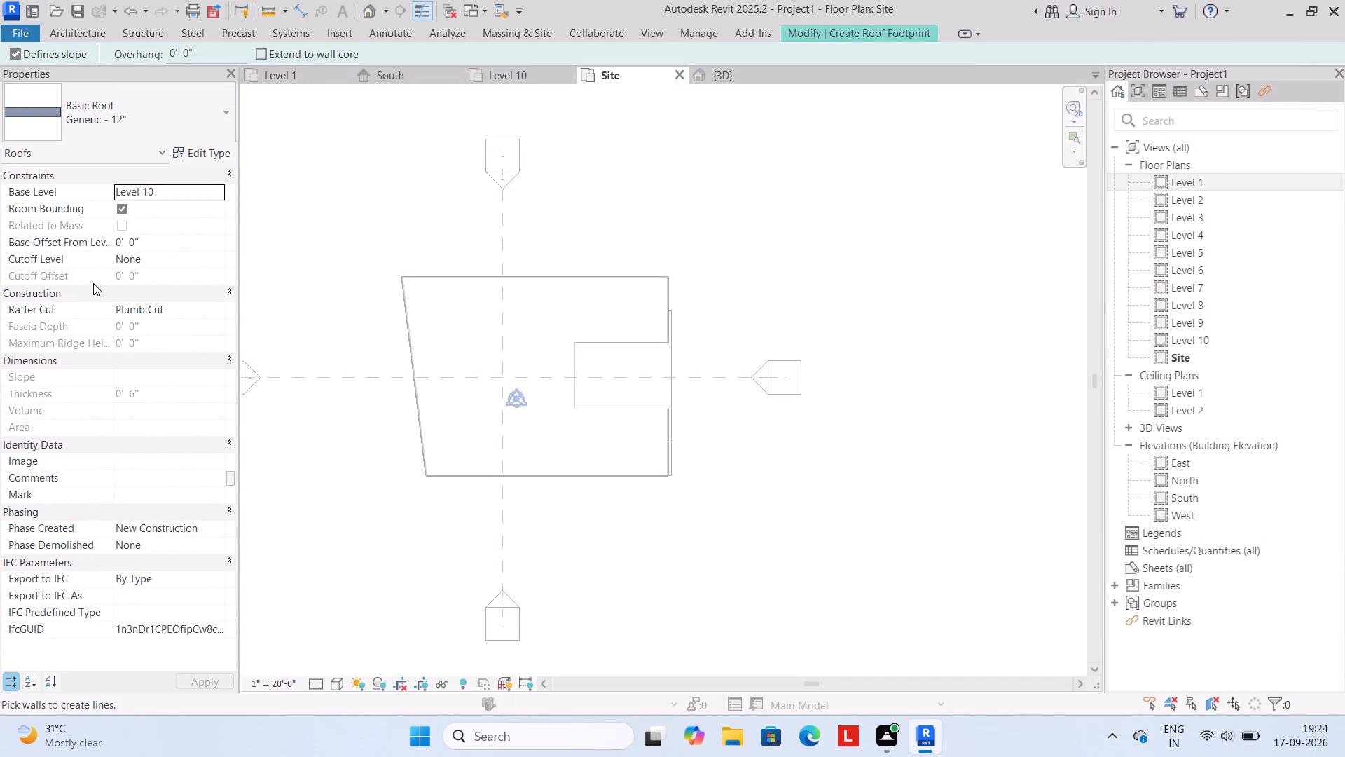
click(202, 193)
click(218, 191)
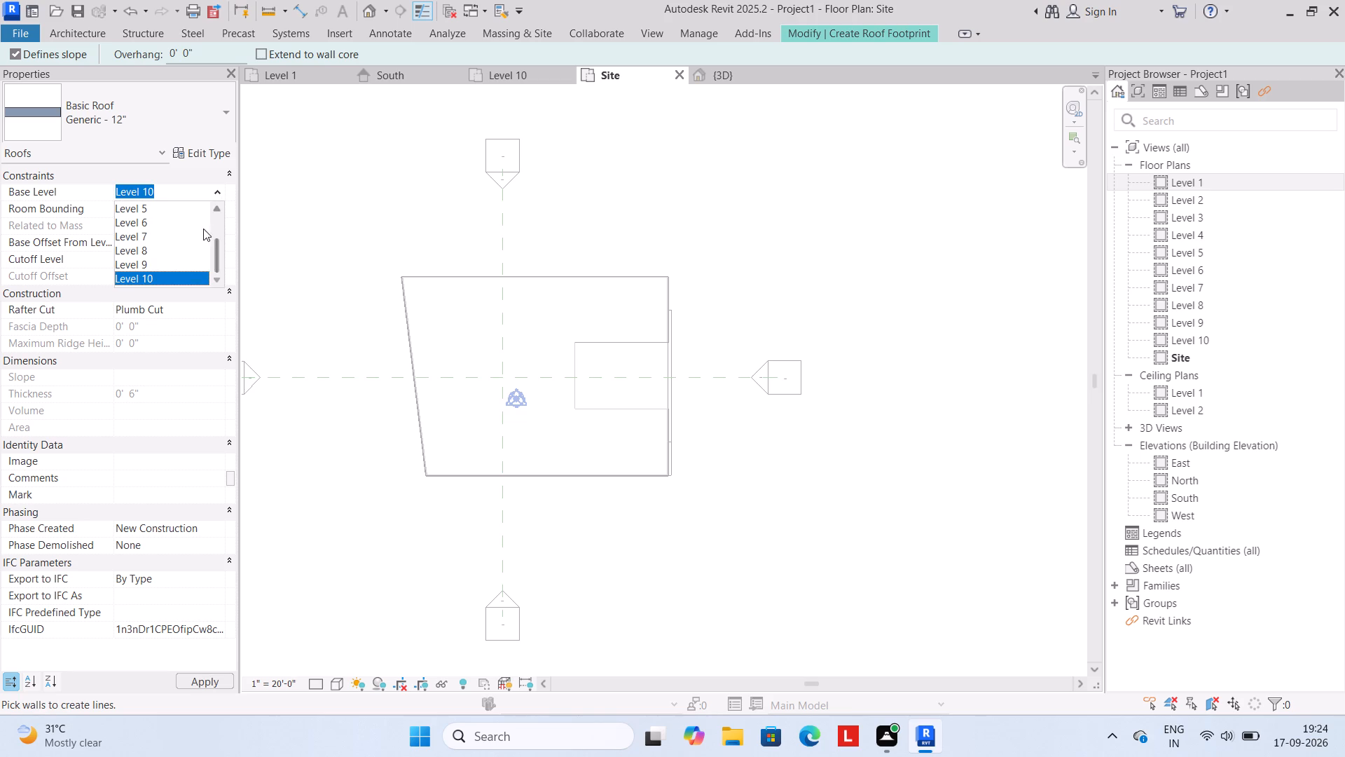
scroll(194, 277, down, 4)
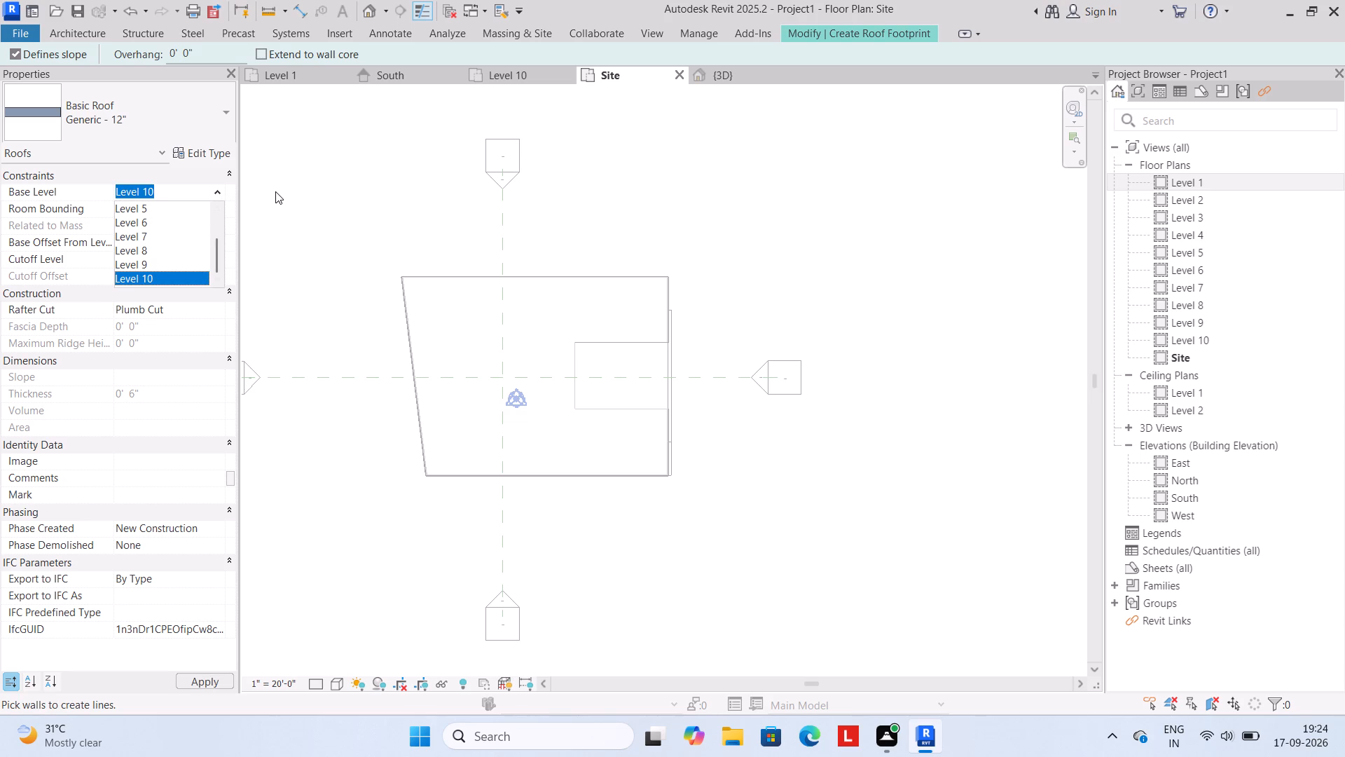
click(290, 193)
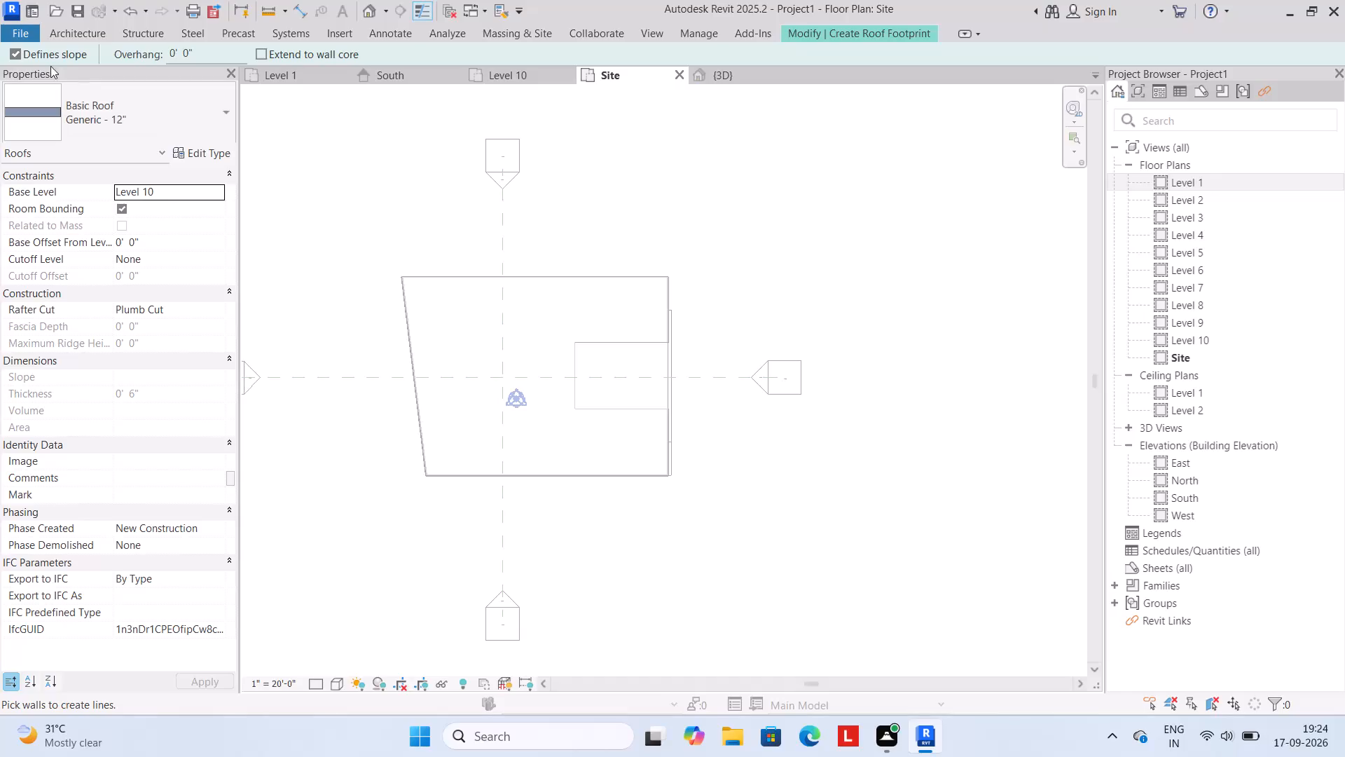
With slope definition off, sketch the roof boundary along the tower outline, 60' west edge, 72' south edge and 20'-wide east notch, and finish the roof.
click(16, 52)
click(807, 34)
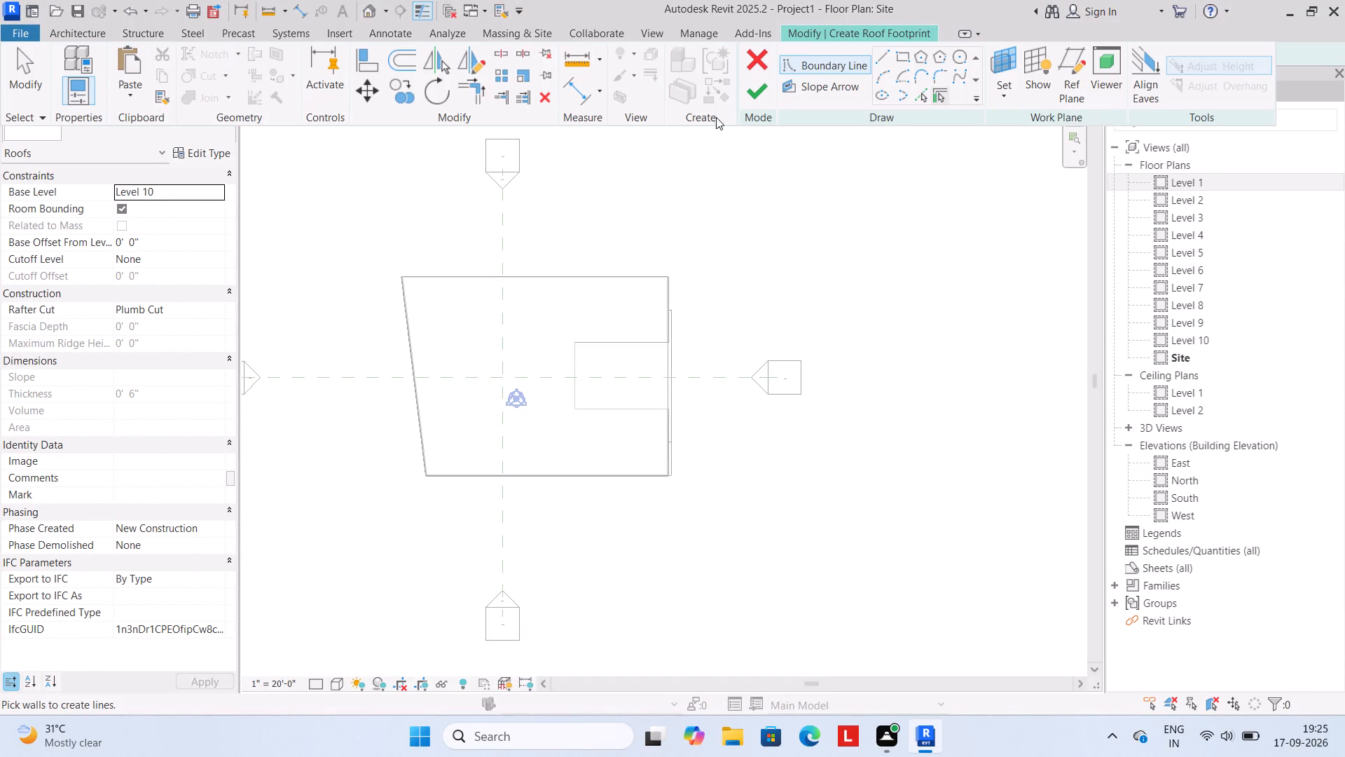
click(878, 57)
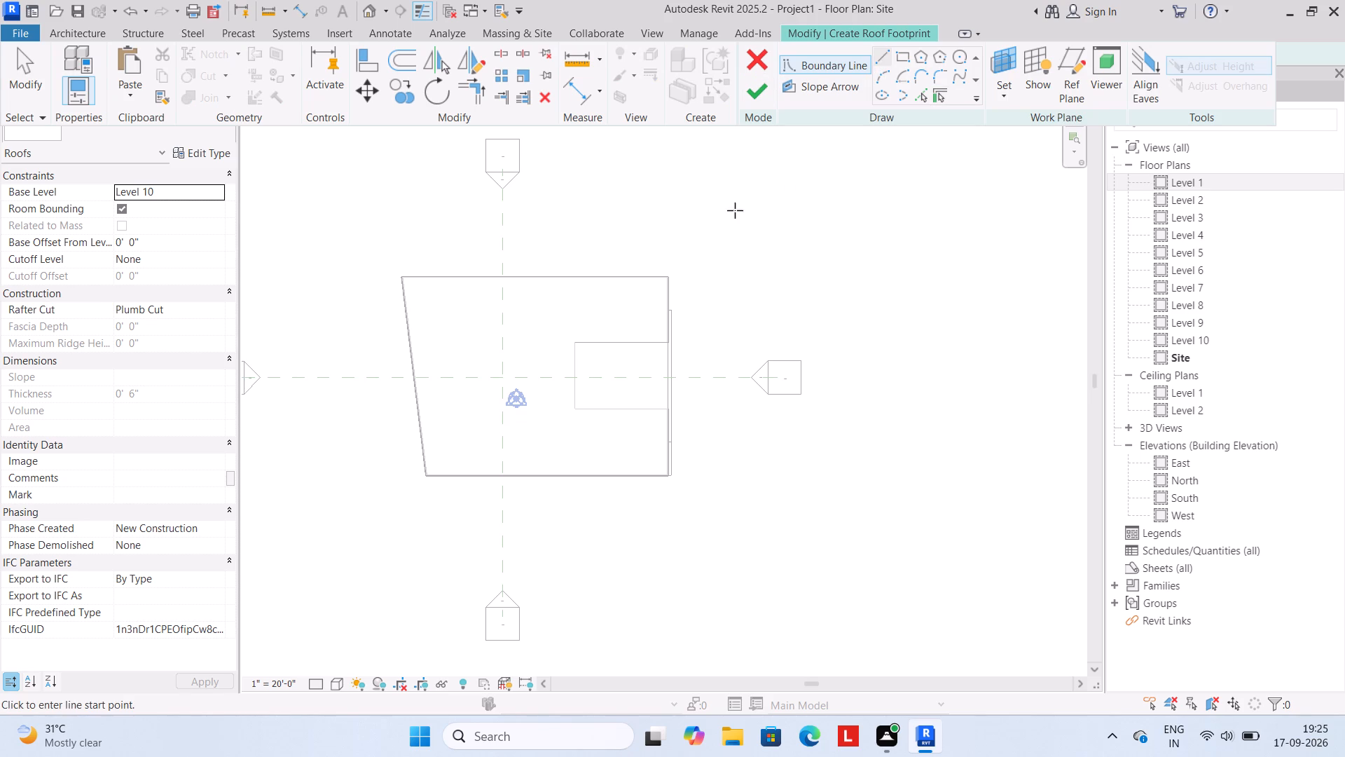
click(402, 278)
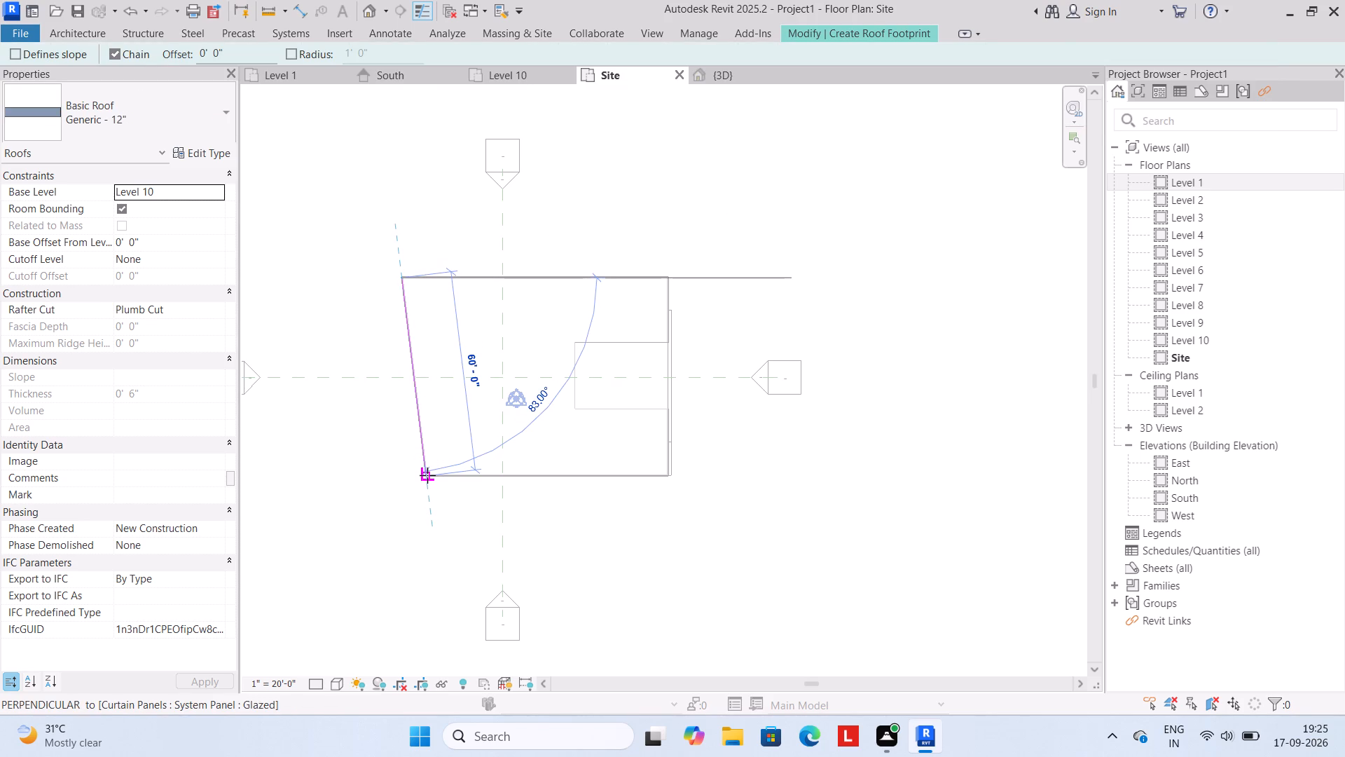
click(427, 473)
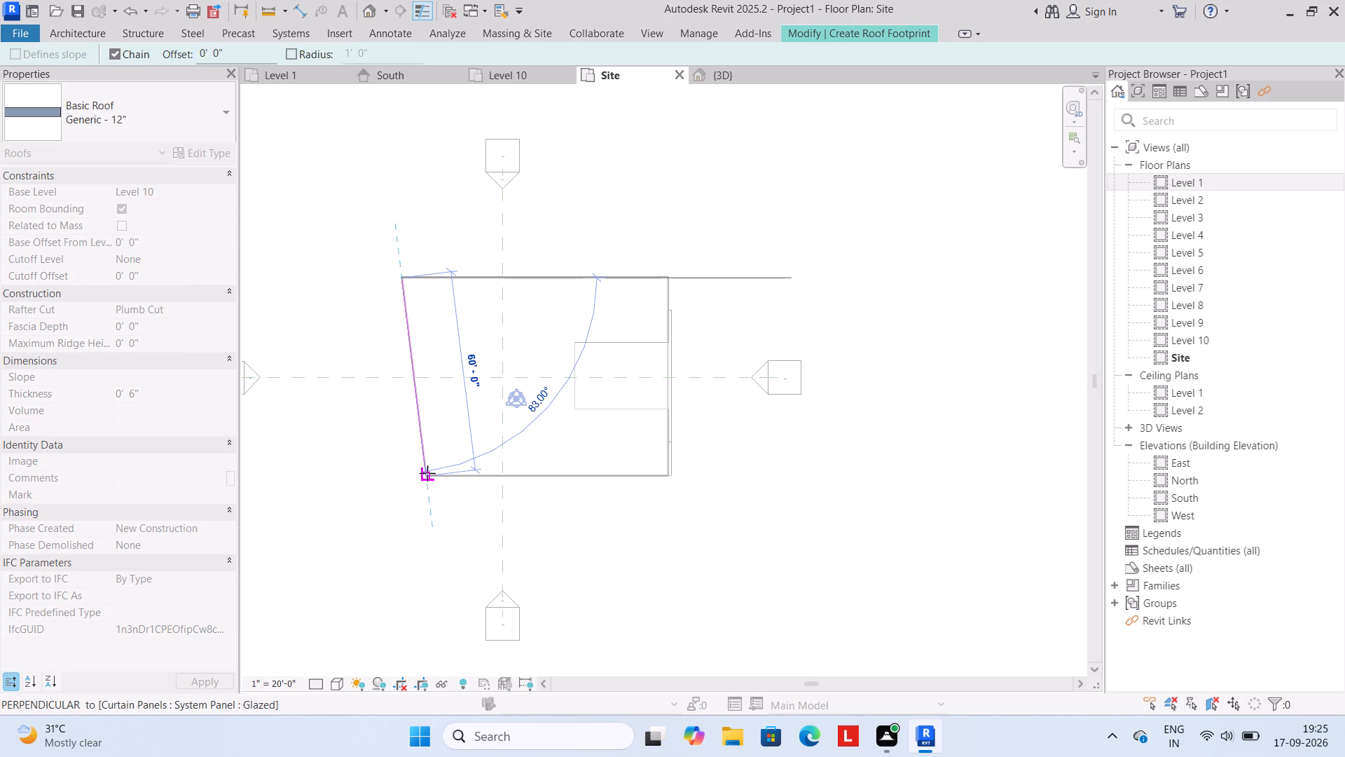
click(667, 475)
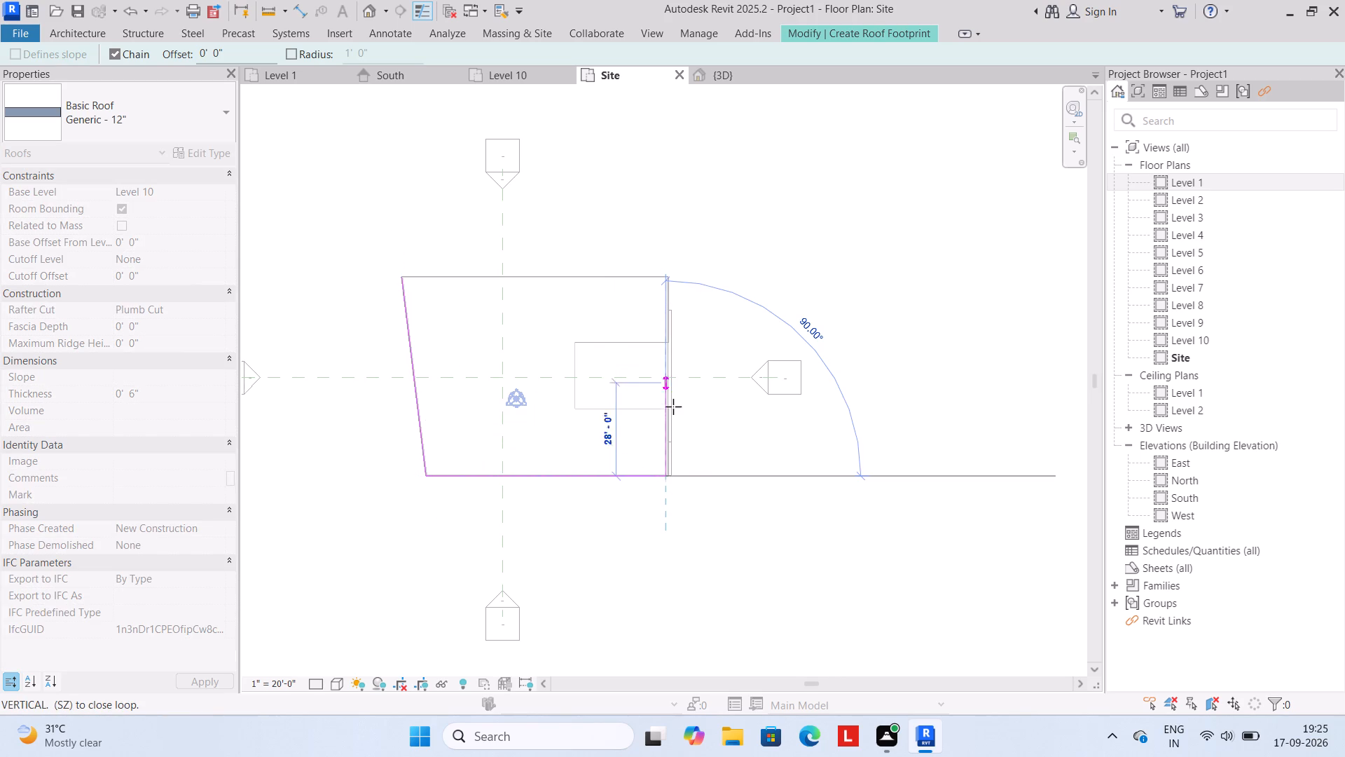
scroll(670, 409, up, 4)
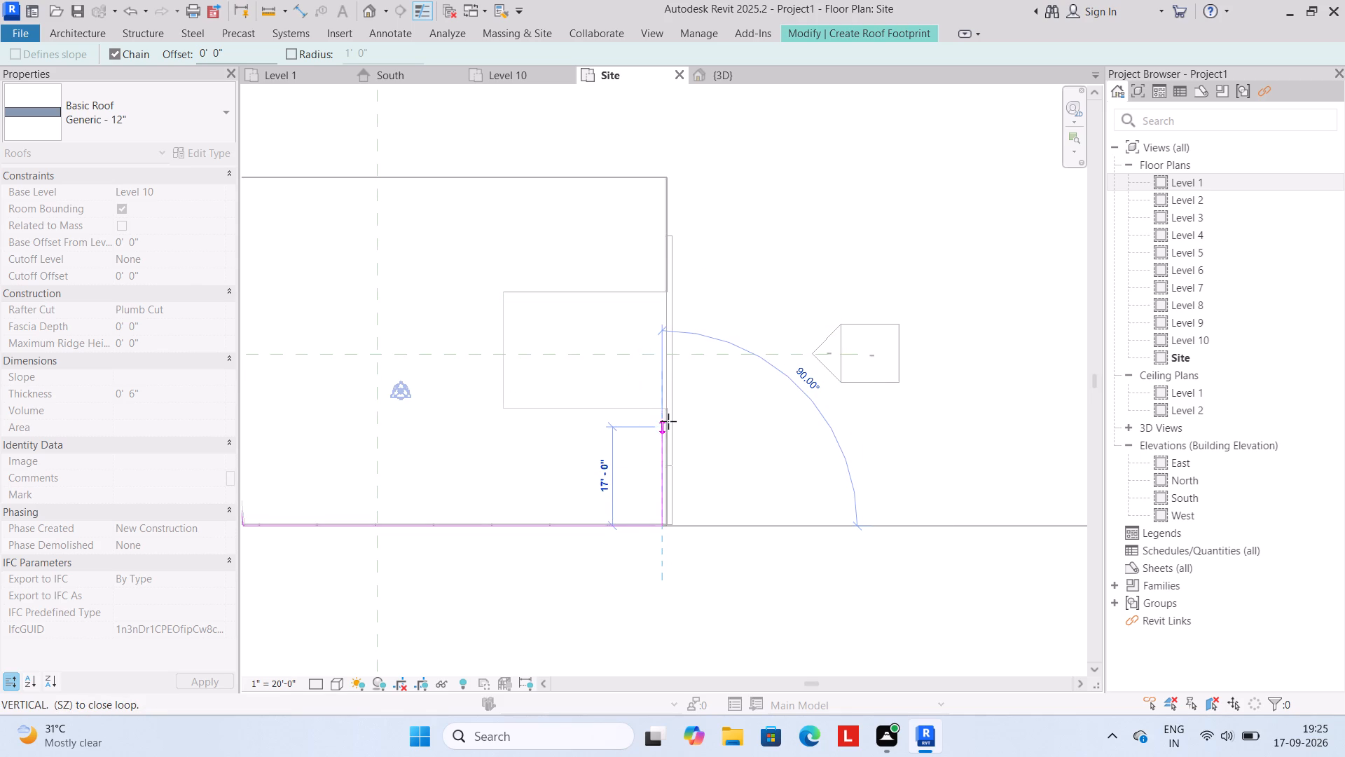
click(668, 407)
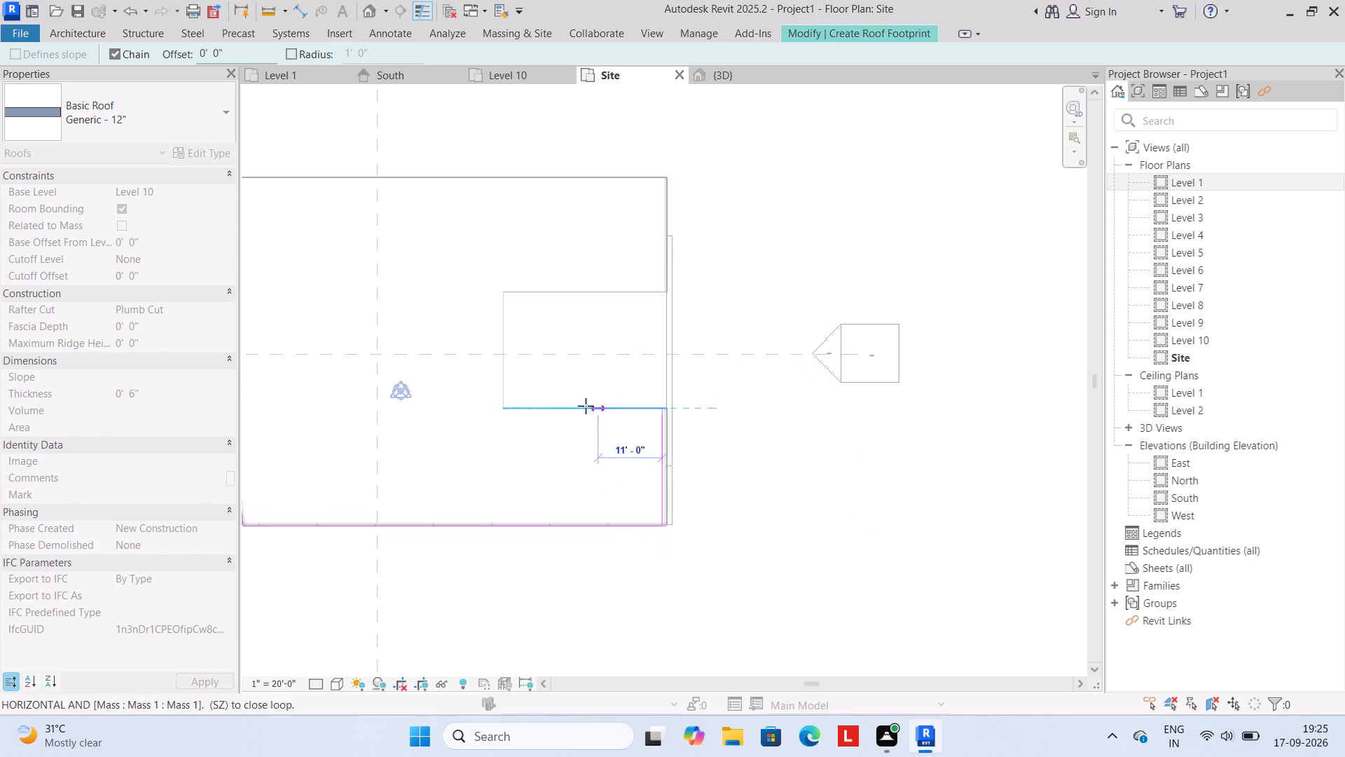
click(506, 407)
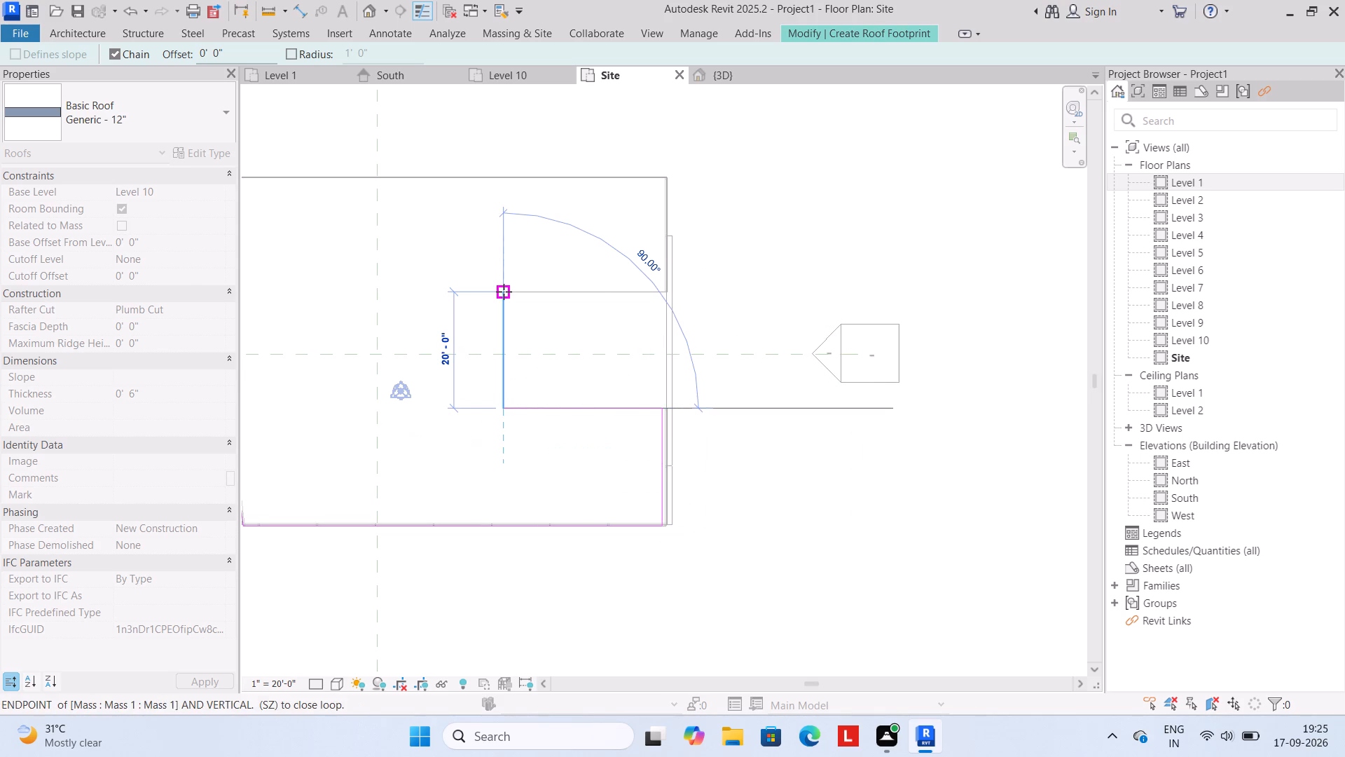
drag(504, 292, 526, 290)
drag(662, 294, 663, 266)
click(668, 175)
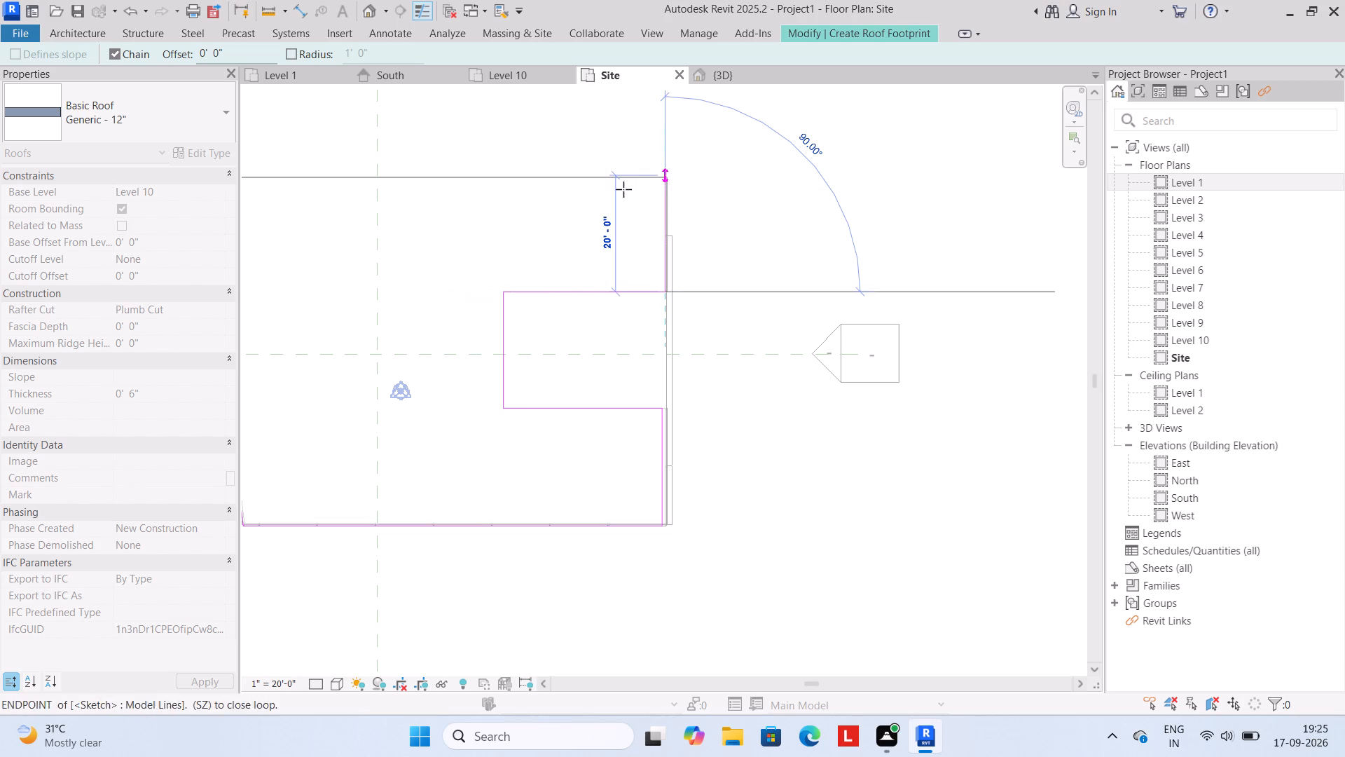
scroll(531, 219, down, 2)
middle_drag(496, 206, 564, 193)
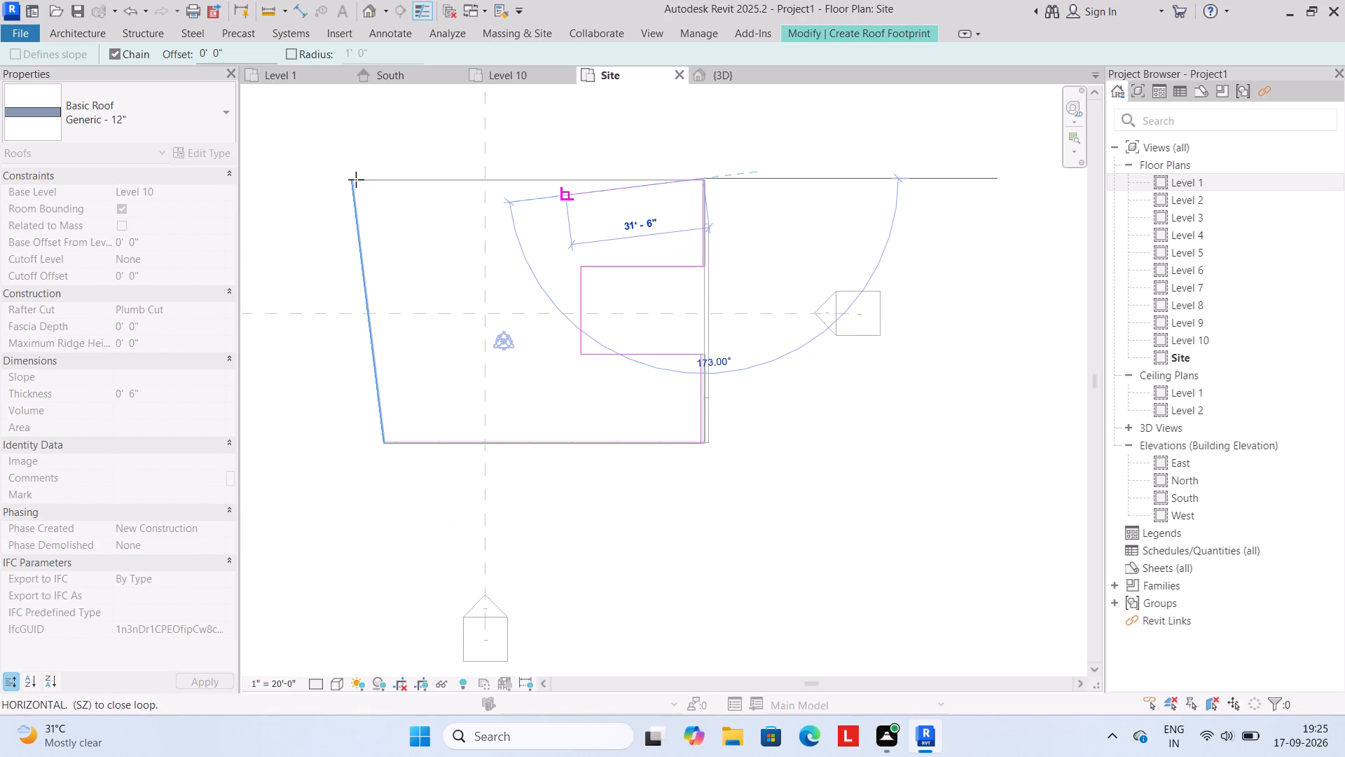
click(353, 182)
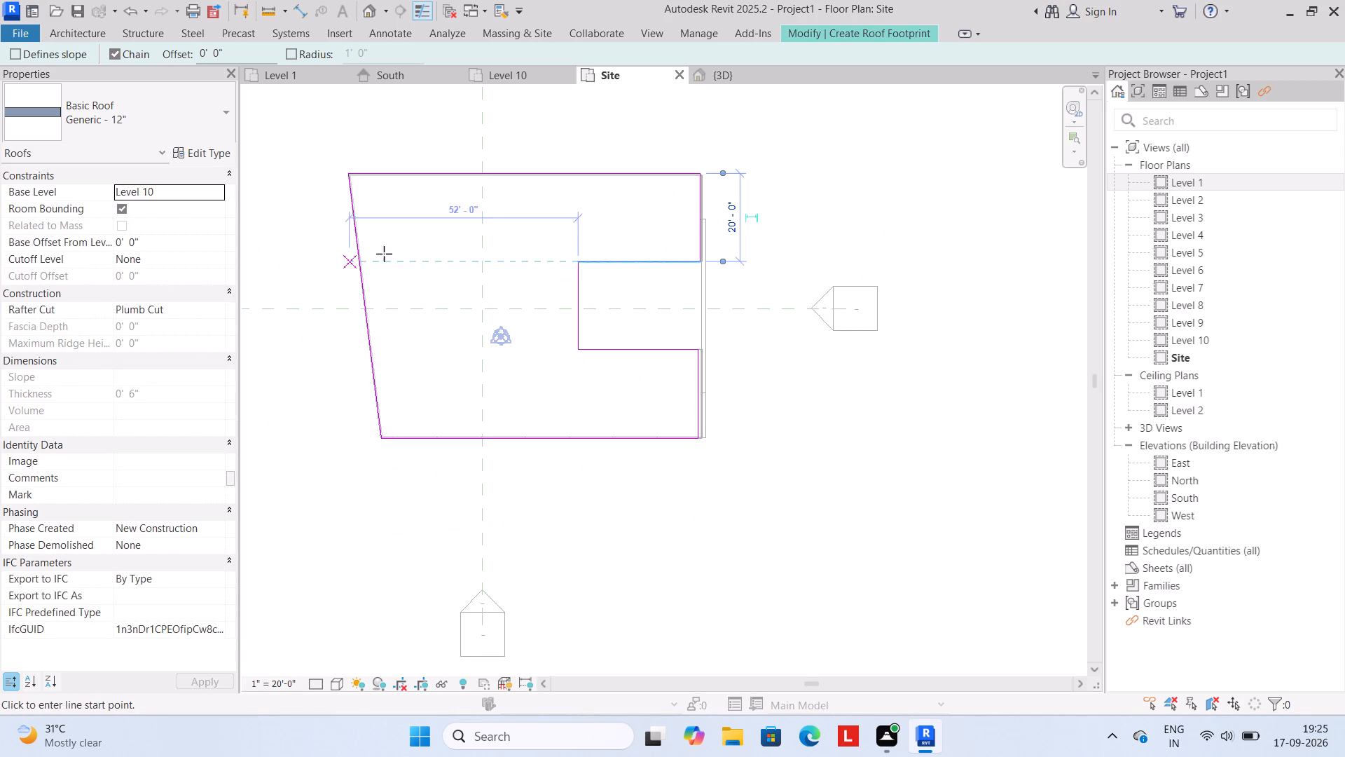
click(812, 30)
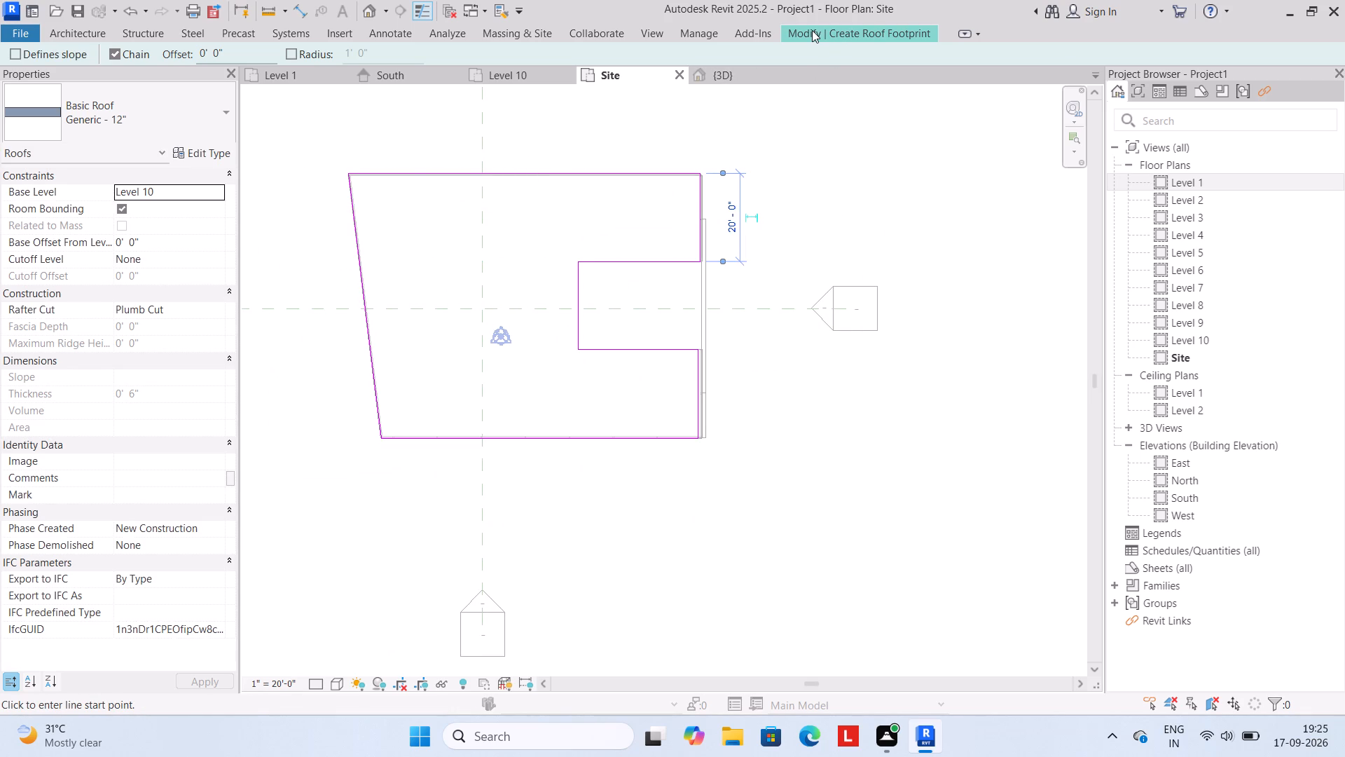
click(757, 94)
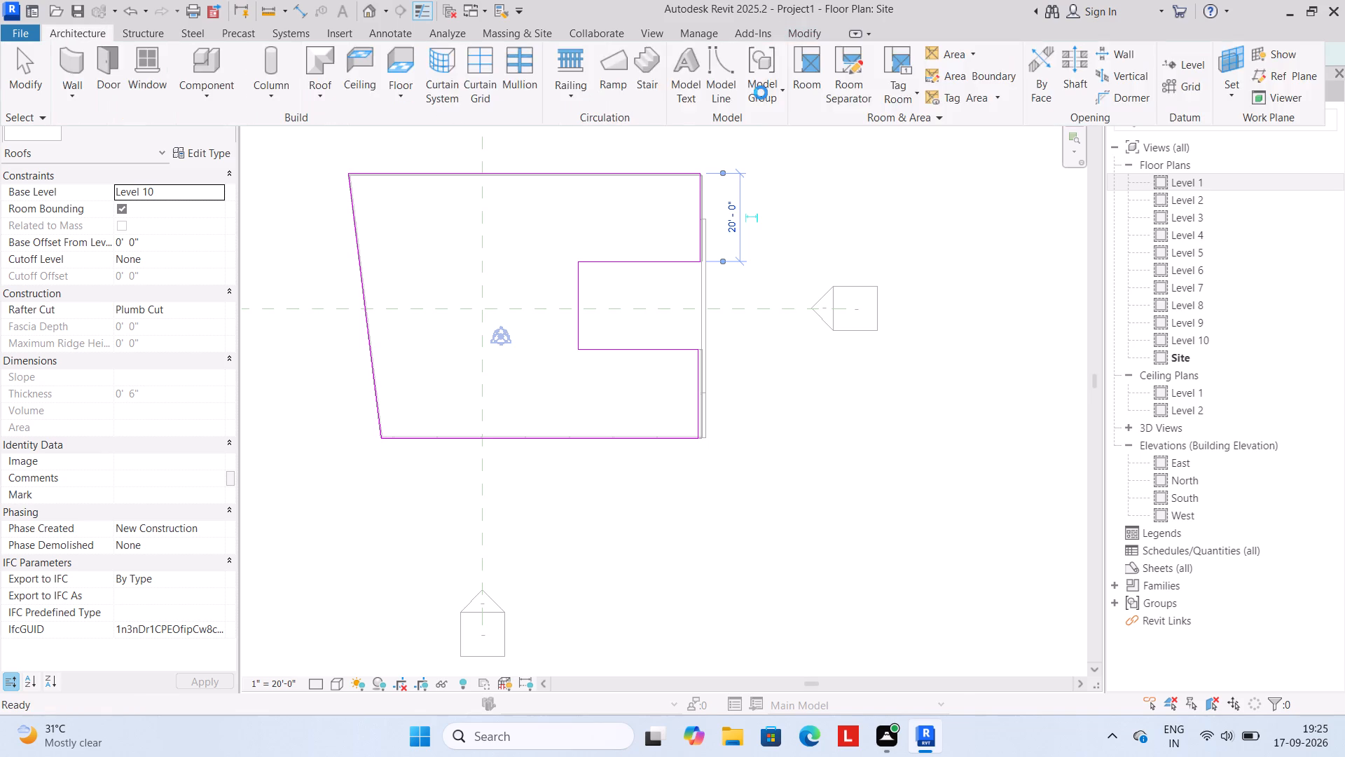
click(811, 206)
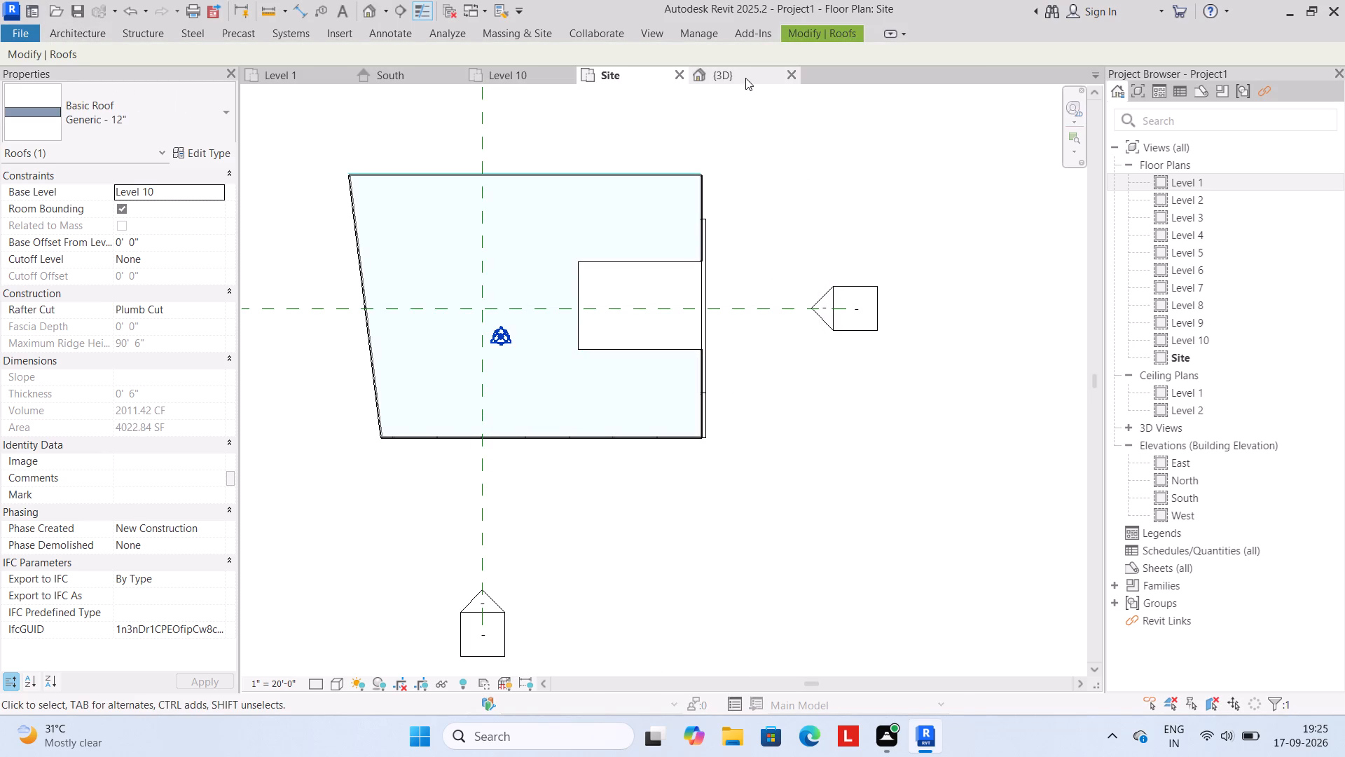
Inspect the new flat roof's position among the tower's curtain systems in the 3D view.
click(745, 78)
scroll(719, 278, down, 1)
scroll(750, 247, up, 3)
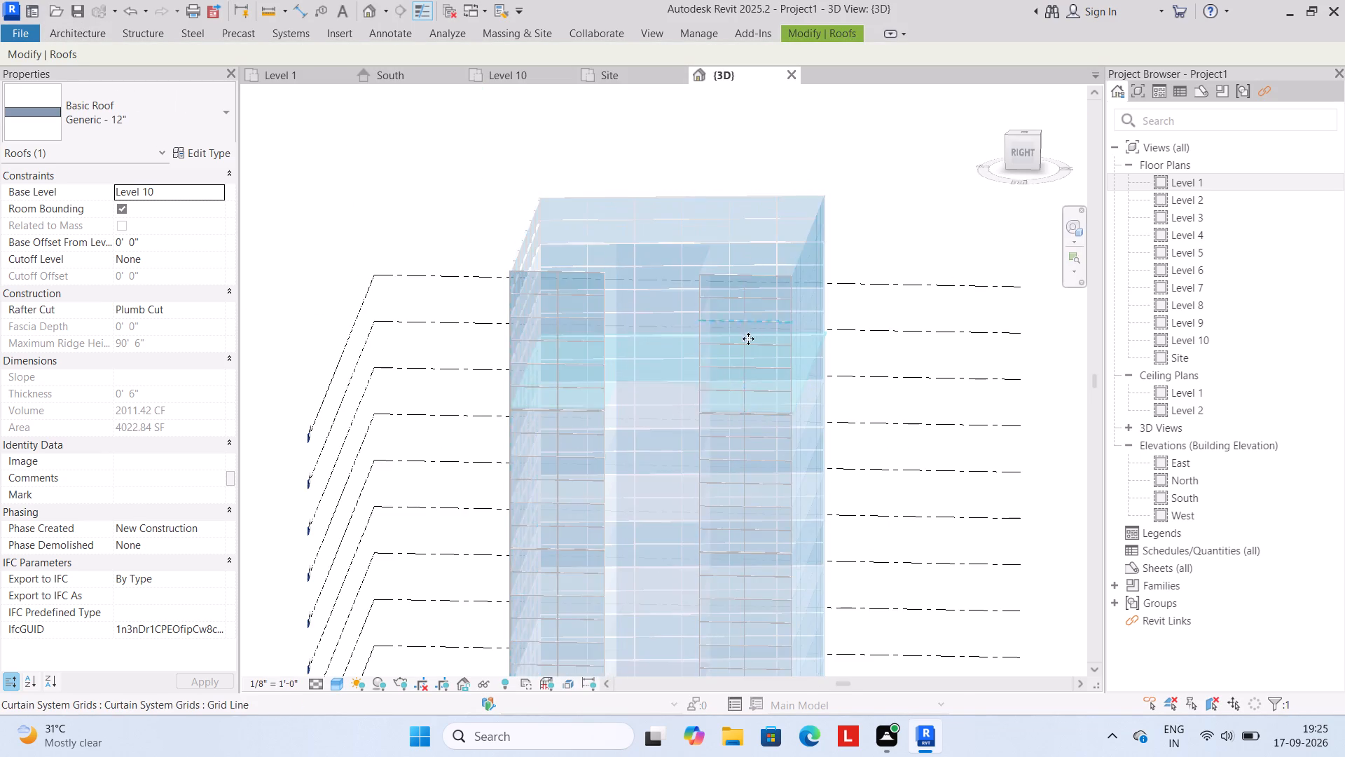
scroll(731, 432, down, 4)
click(722, 420)
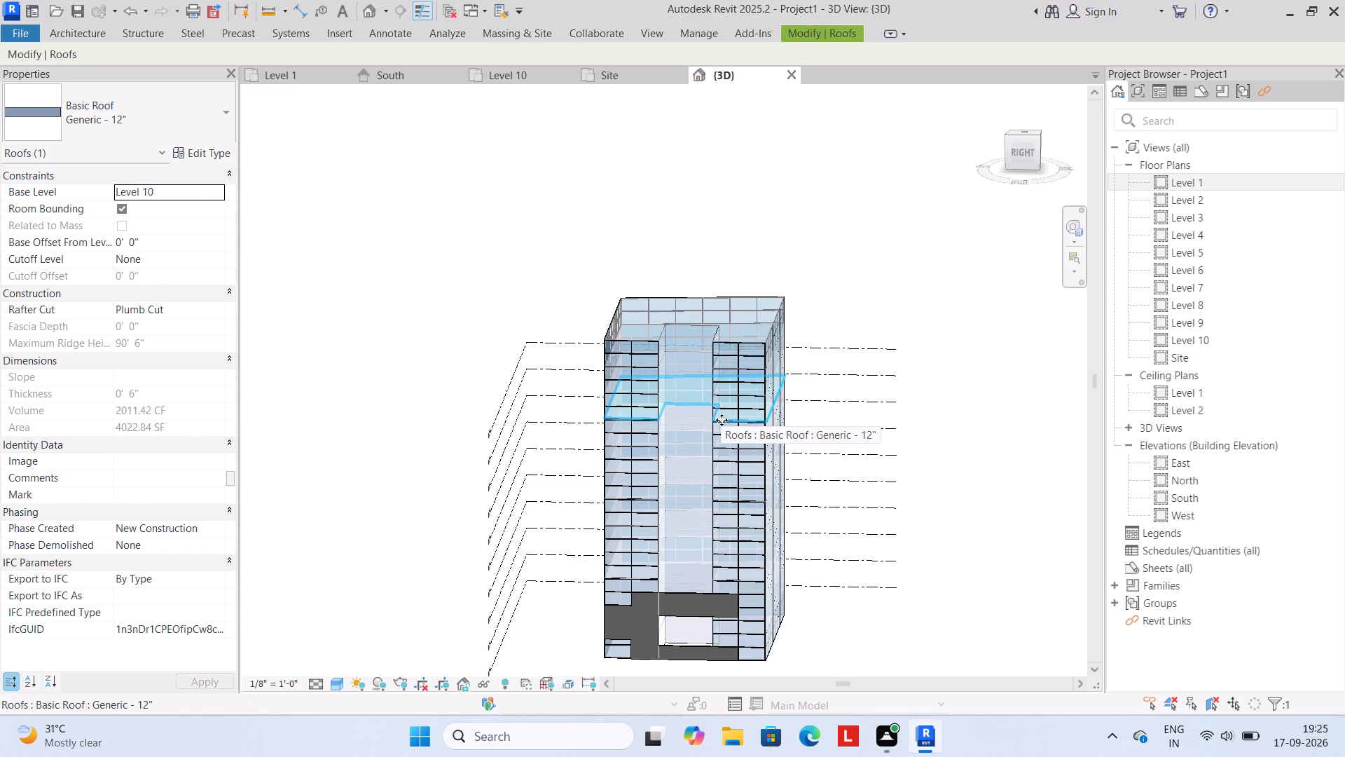
click(750, 424)
scroll(752, 416, up, 5)
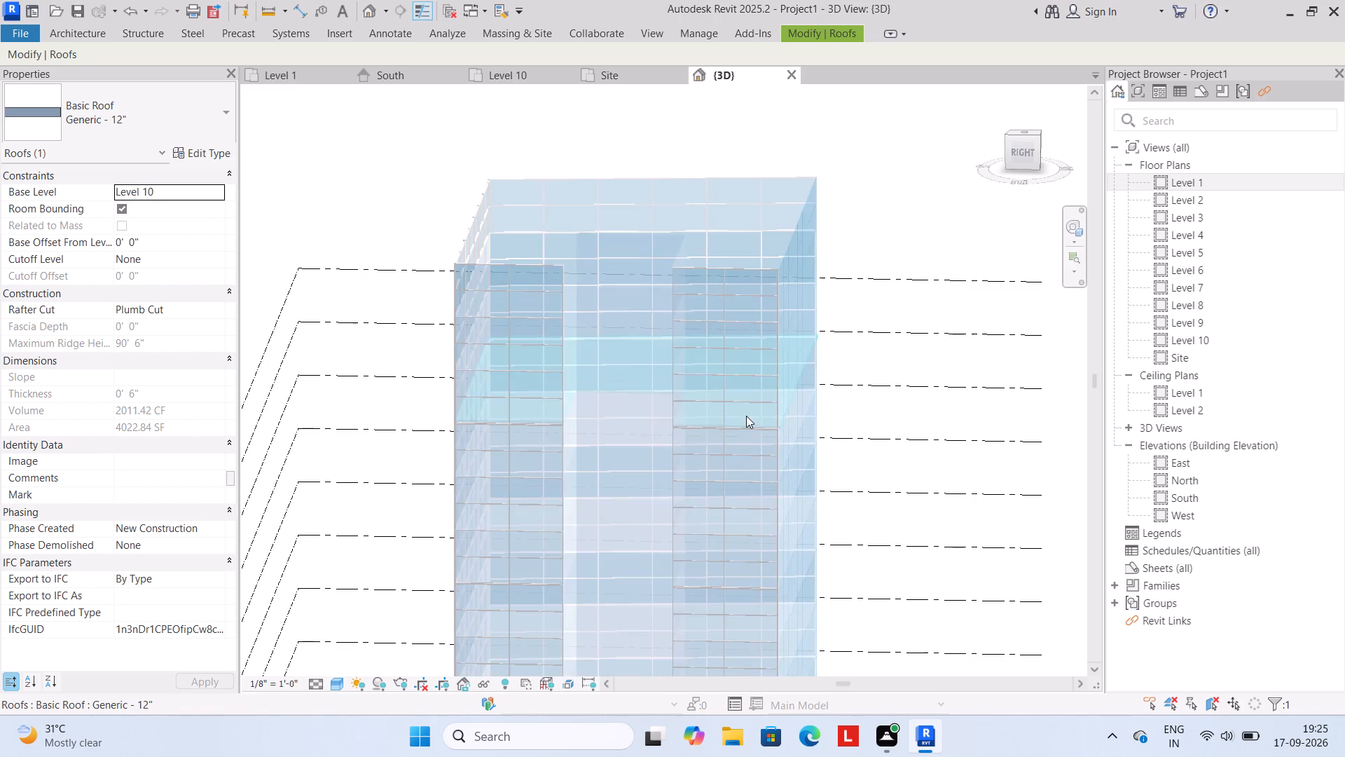
key(Escape)
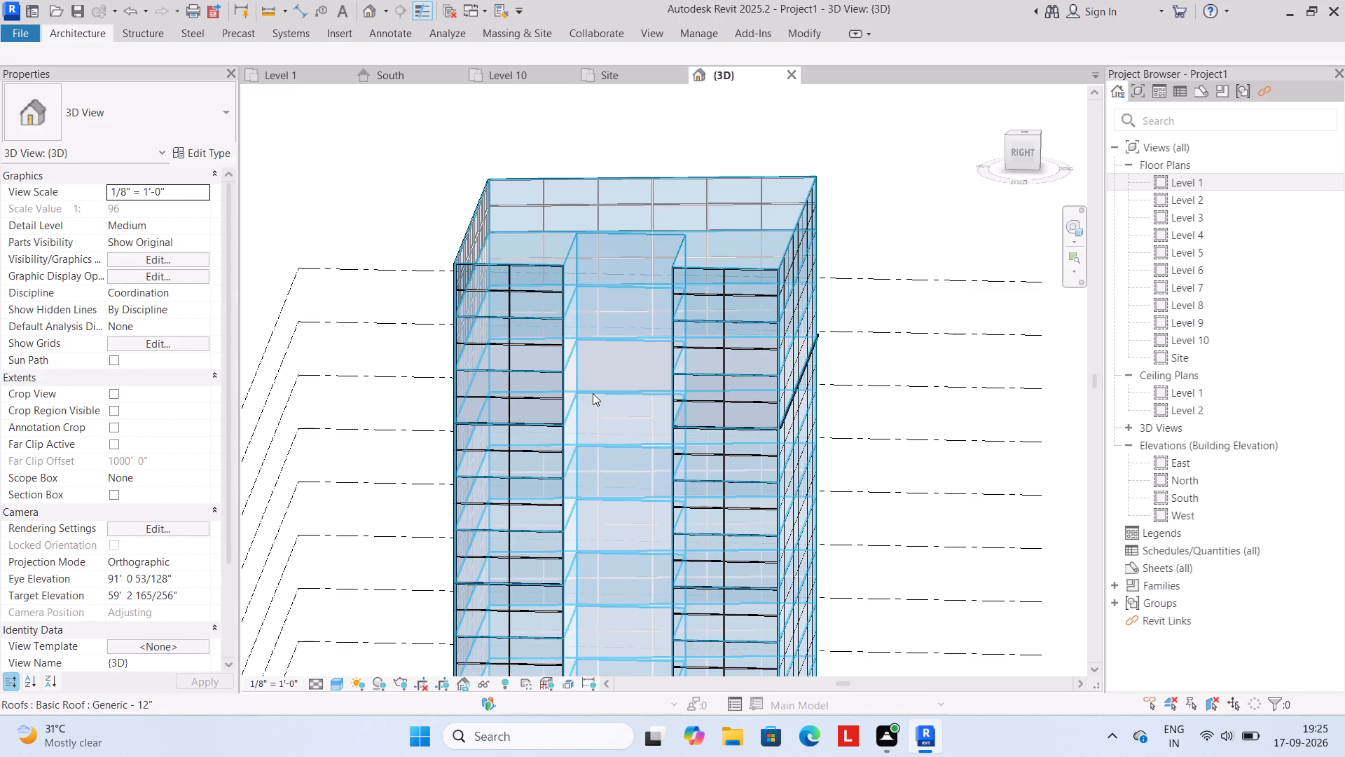
scroll(596, 392, up, 5)
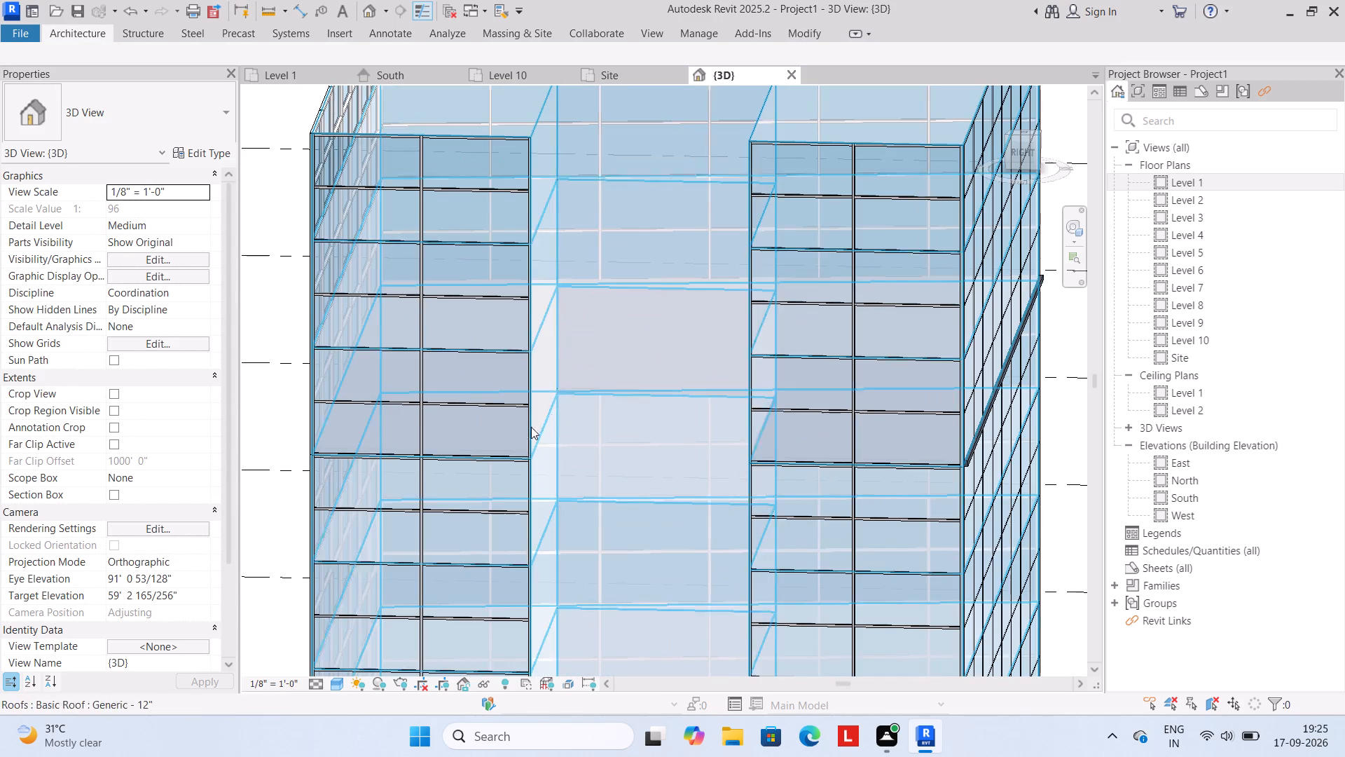
click(495, 452)
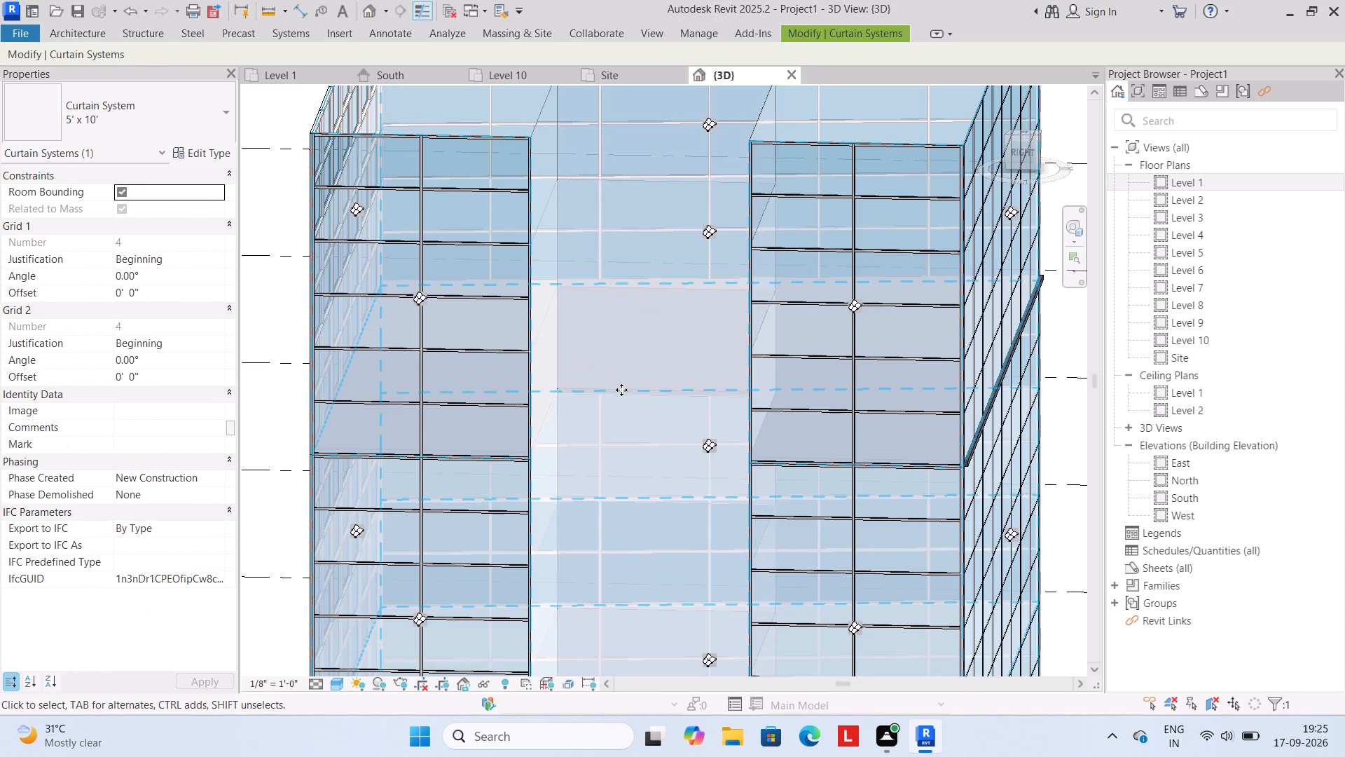
click(621, 390)
key(Escape)
scroll(694, 399, down, 3)
key(Escape)
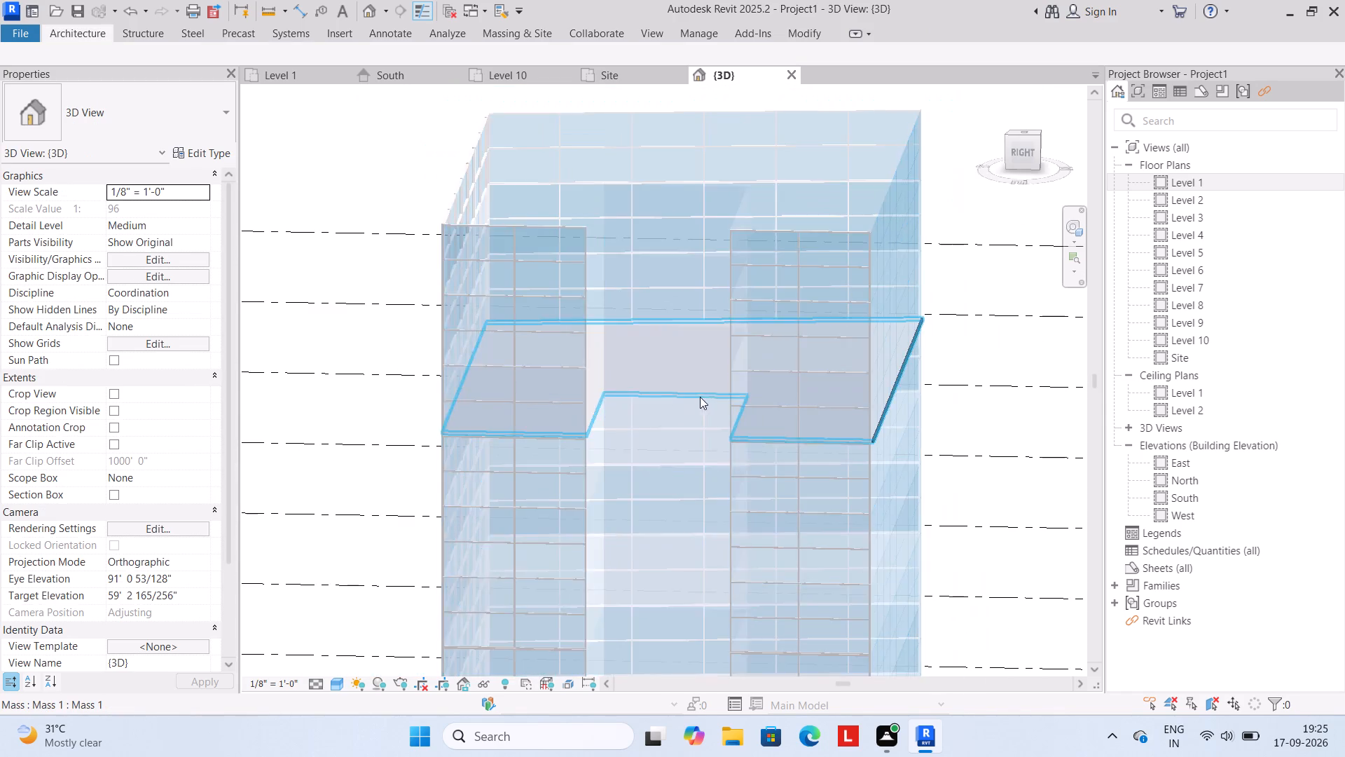
click(850, 439)
key(Escape)
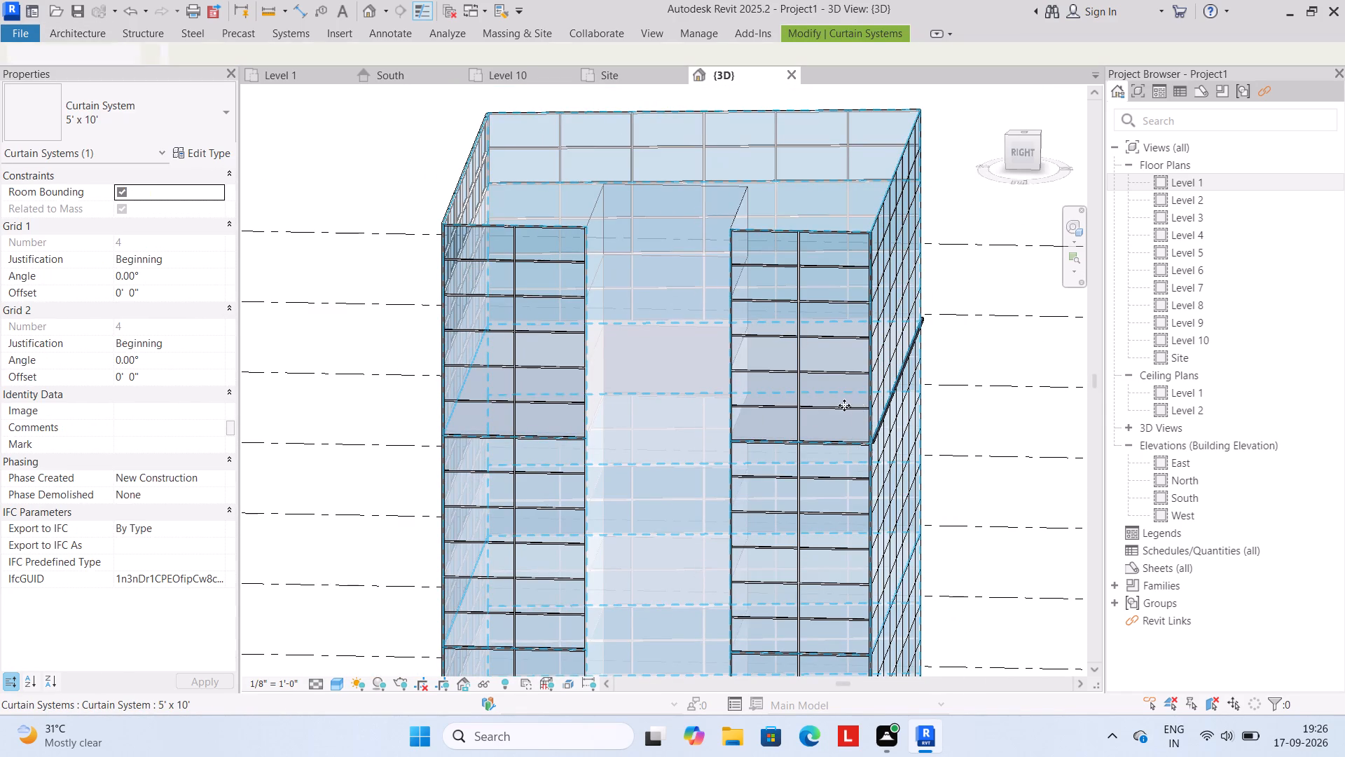
scroll(696, 412, up, 5)
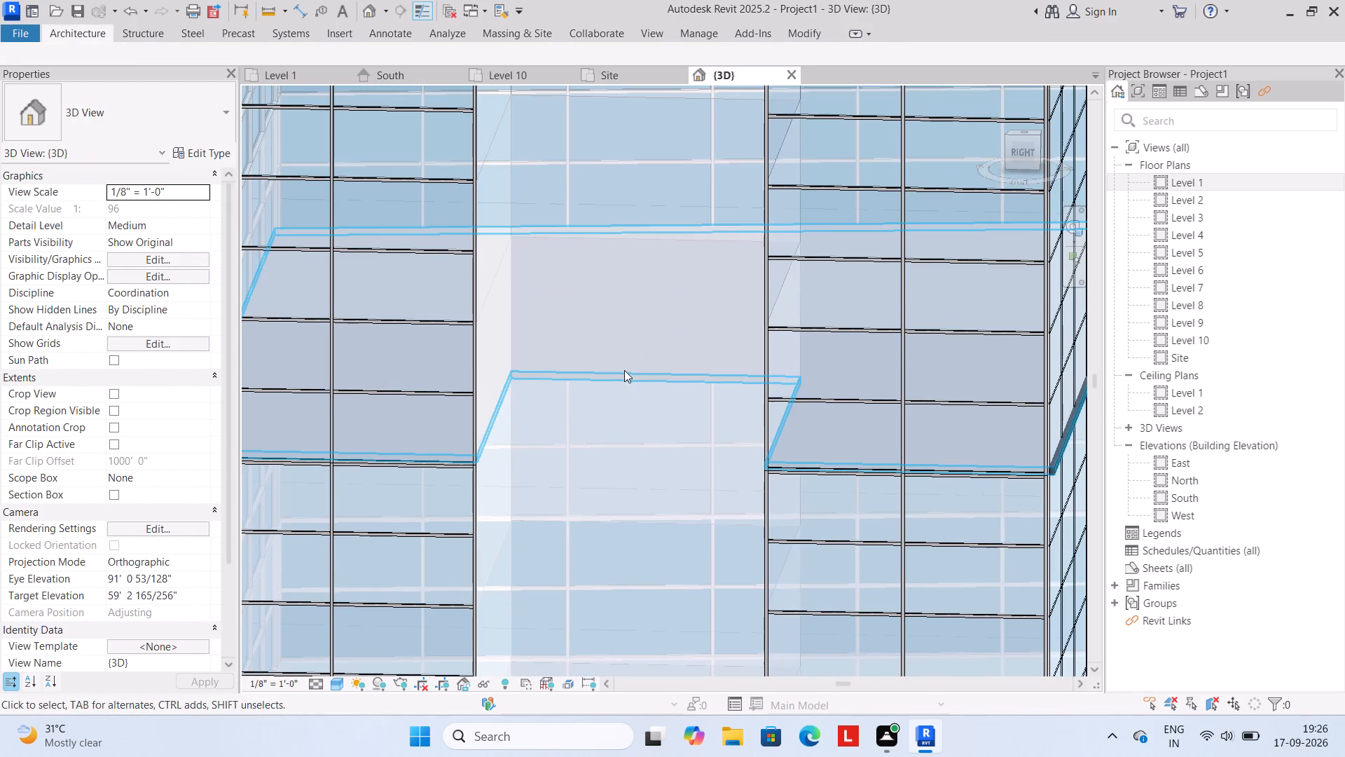
Select the flat Generic - 12" roof and nudge it in small increments toward the tower's top in the 3D view.
click(624, 370)
scroll(661, 364, down, 4)
key(Down)
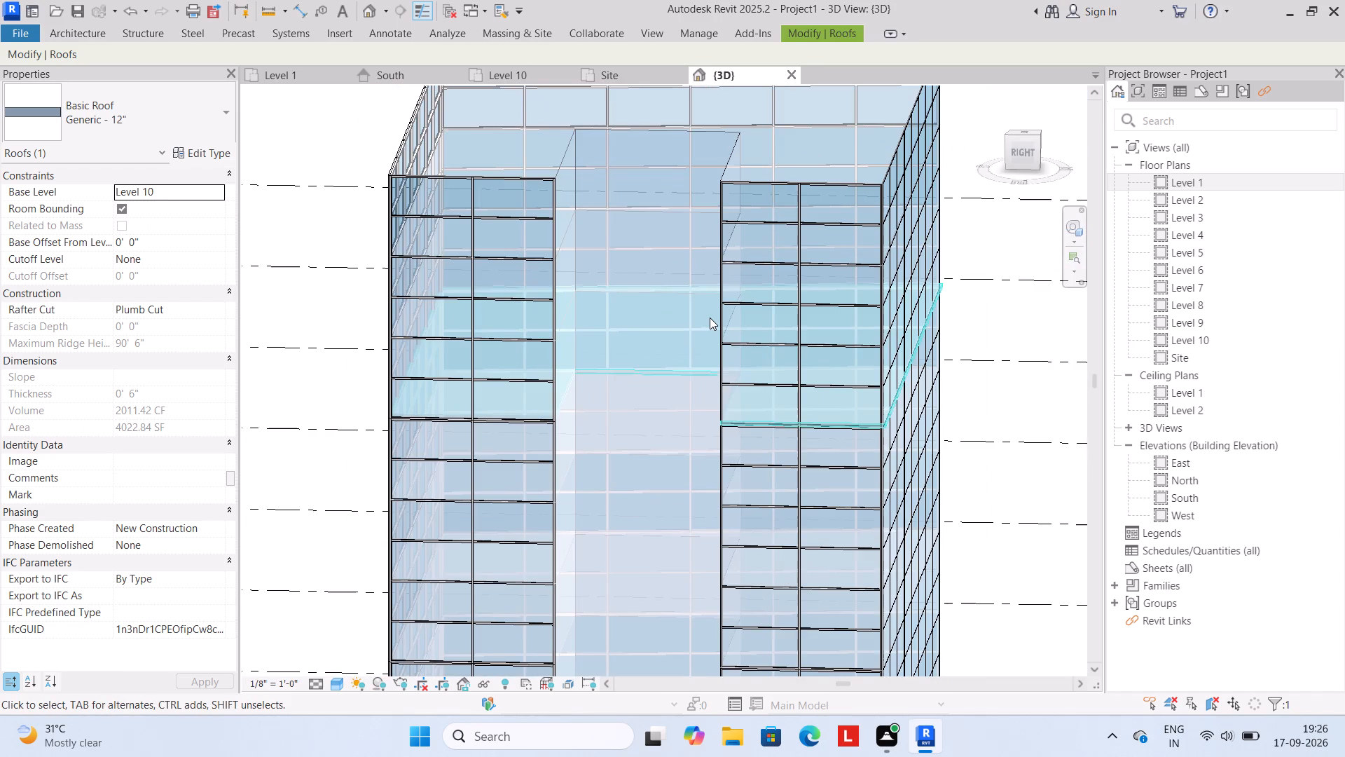
key(Down)
key(Down)
key(Up)
key(Up)
key(Up)
key(Up)
key(Up)
key(Up)
key(Up)
key(Up)
key(Up)
key(Up)
key(Up)
key(Up)
key(Up)
key(Up)
key(Up)
key(Up)
key(Up)
key(Up)
key(Up)
key(Up)
key(Up)
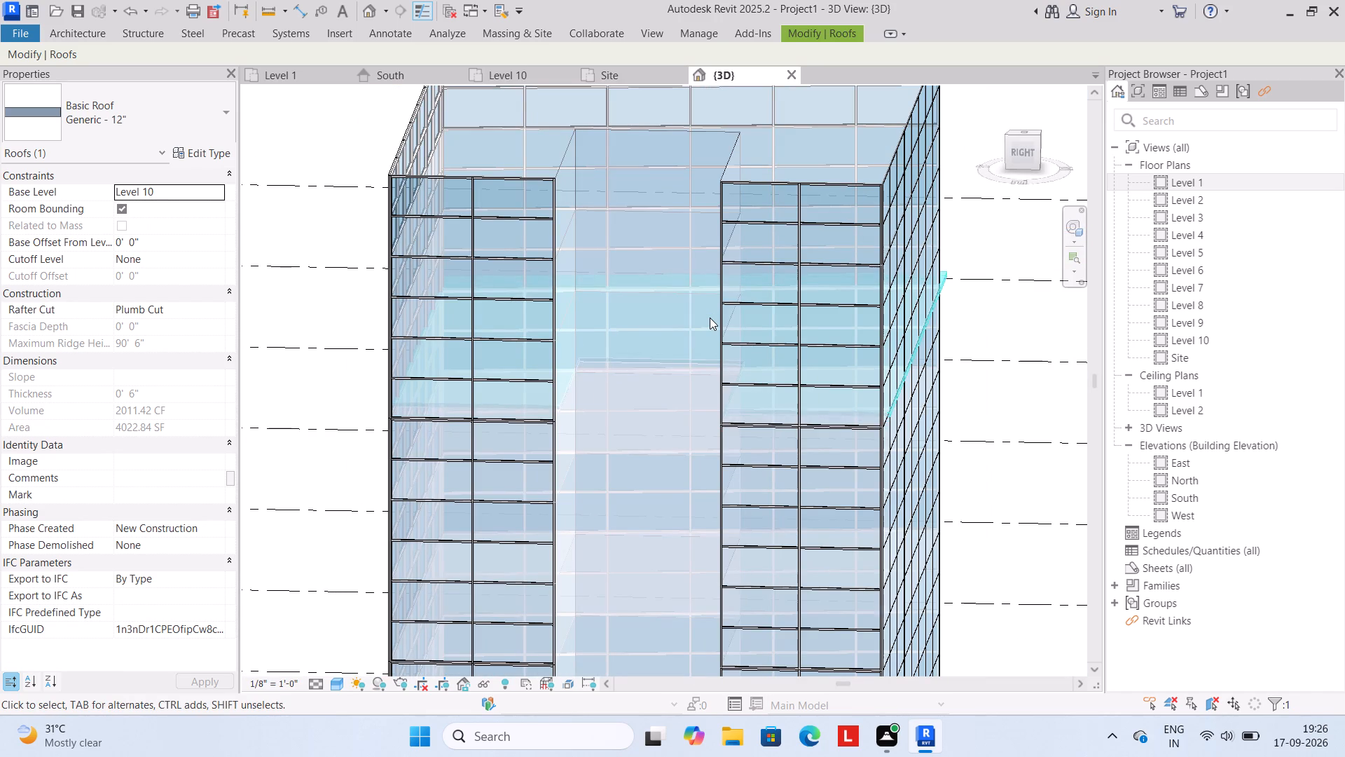
key(Up)
key(Up)
key(Up)
key(Up)
key(Up)
key(Up)
key(Up)
key(Up)
key(Up)
key(Up)
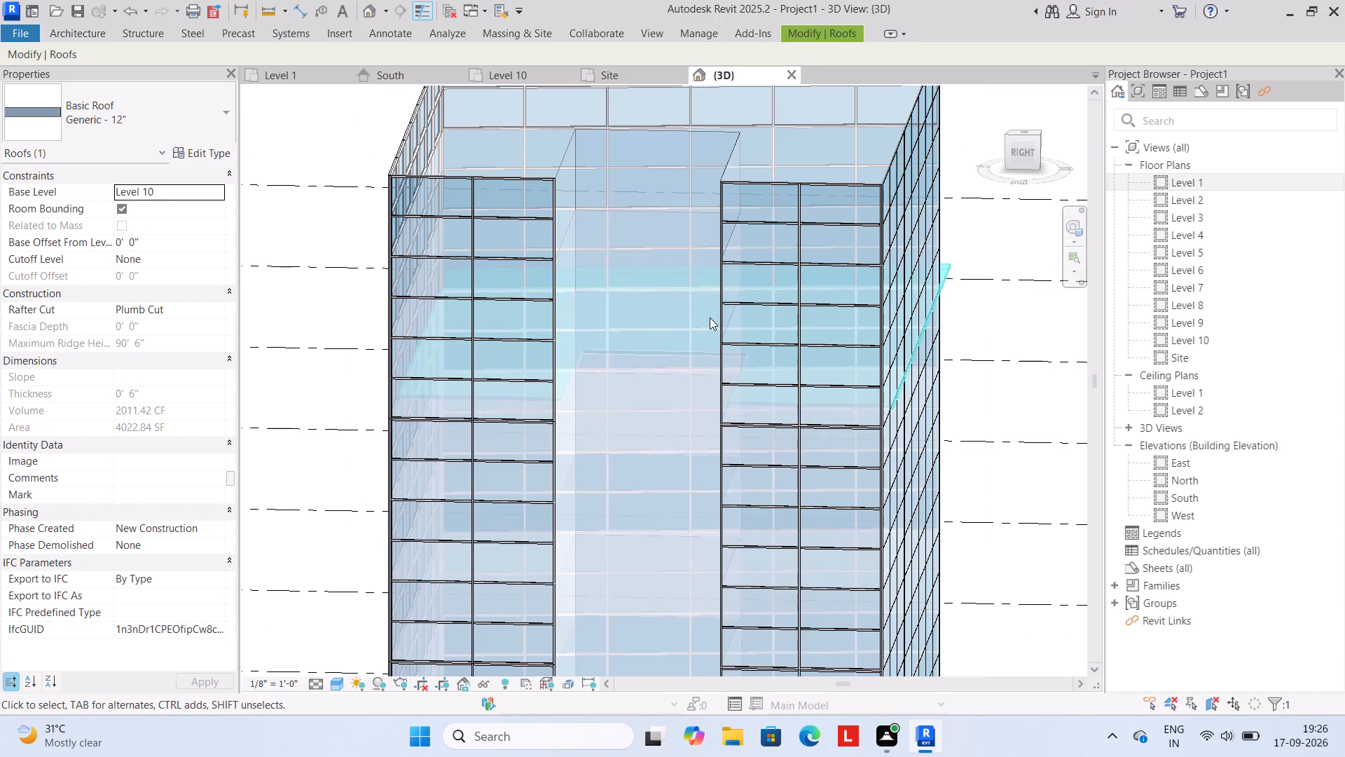
key(Up)
key(Up)
key(Up)
key(Up)
key(Up)
key(Up)
key(Up)
key(Up)
key(Up)
key(Up)
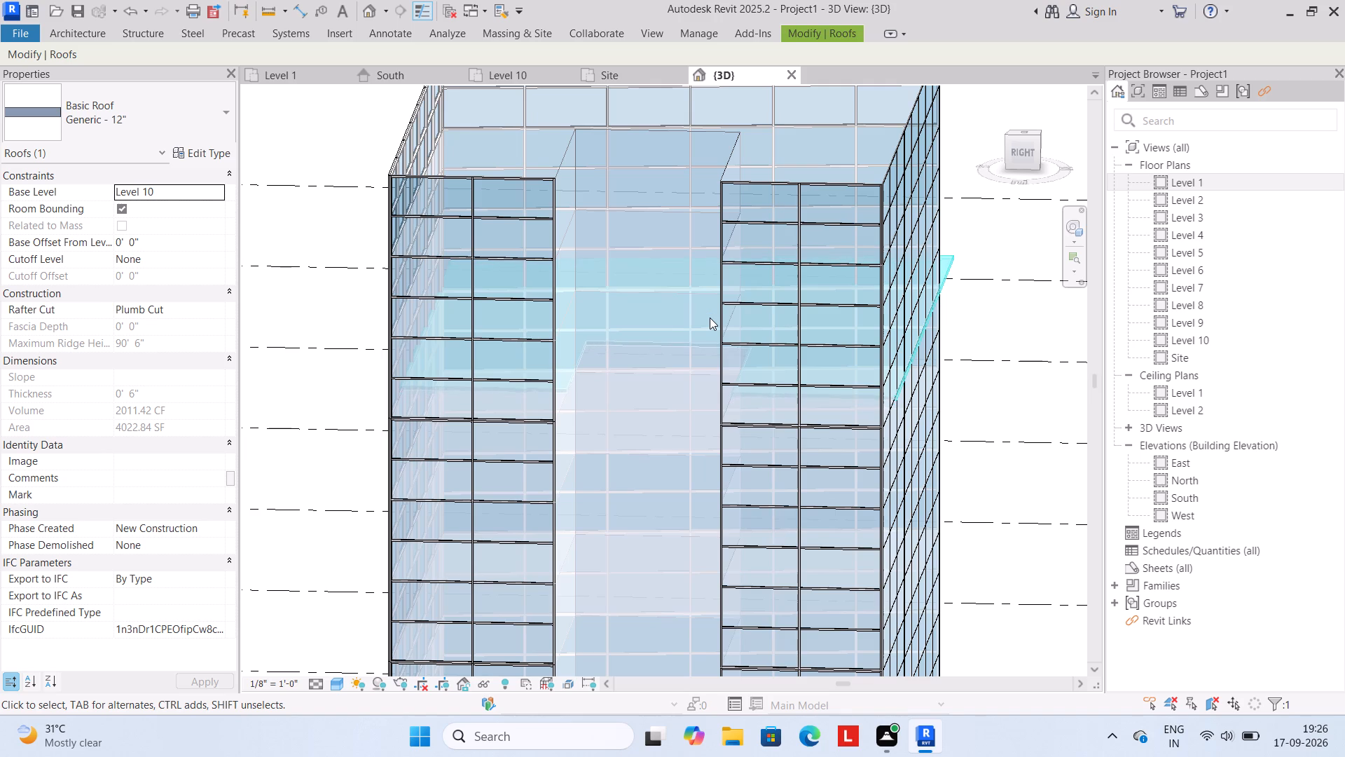
key(Up)
key(Up)
key(Up)
key(Up)
key(Up)
key(Up)
key(Up)
key(Up)
key(Up)
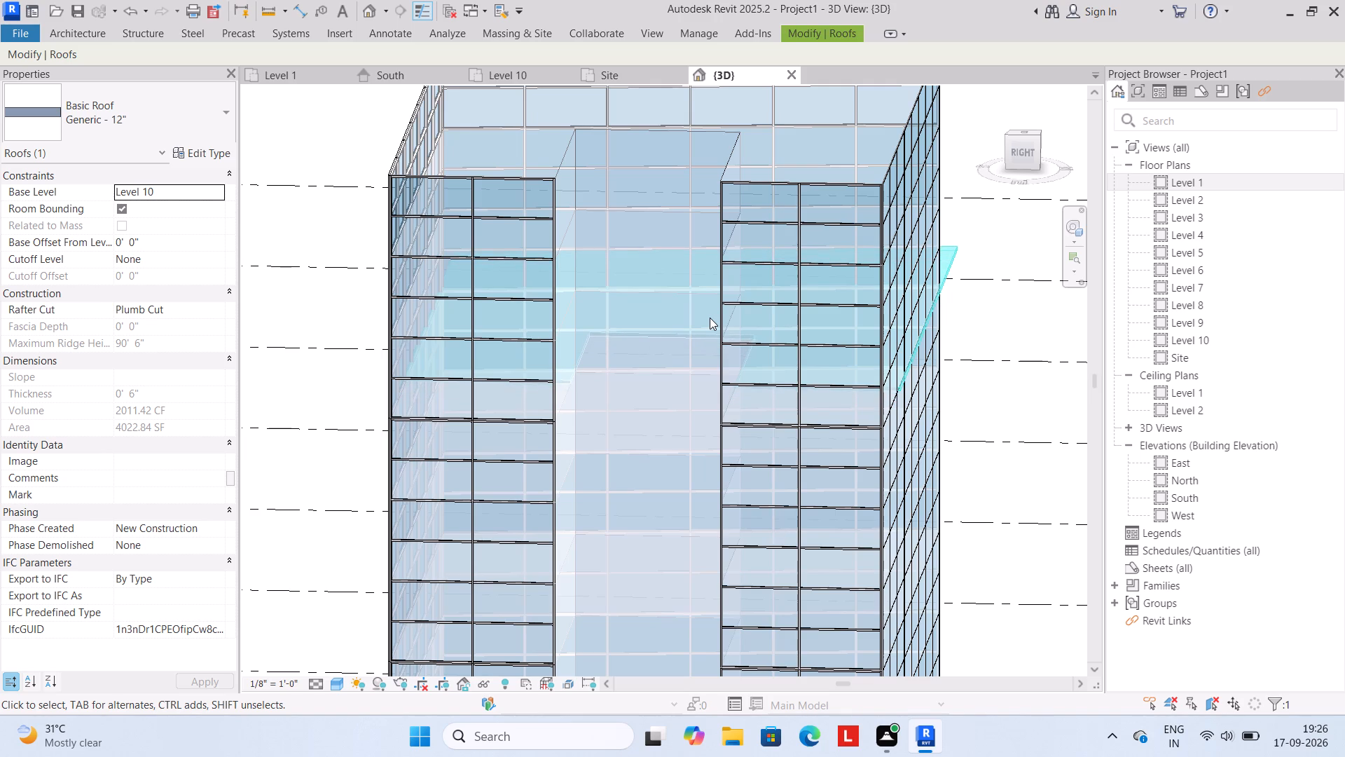
key(Up)
key(Up)
key(Up)
key(Up)
key(Up)
key(Up)
key(Up)
key(Up)
key(Up)
key(Up)
key(Up)
key(Up)
key(Up)
key(Up)
key(Up)
key(Up)
key(Up)
key(Up)
key(Up)
key(Up)
key(Up)
key(Up)
key(Up)
key(Up)
key(Up)
key(Up)
key(Up)
key(Up)
key(Up)
key(Up)
key(Up)
key(Up)
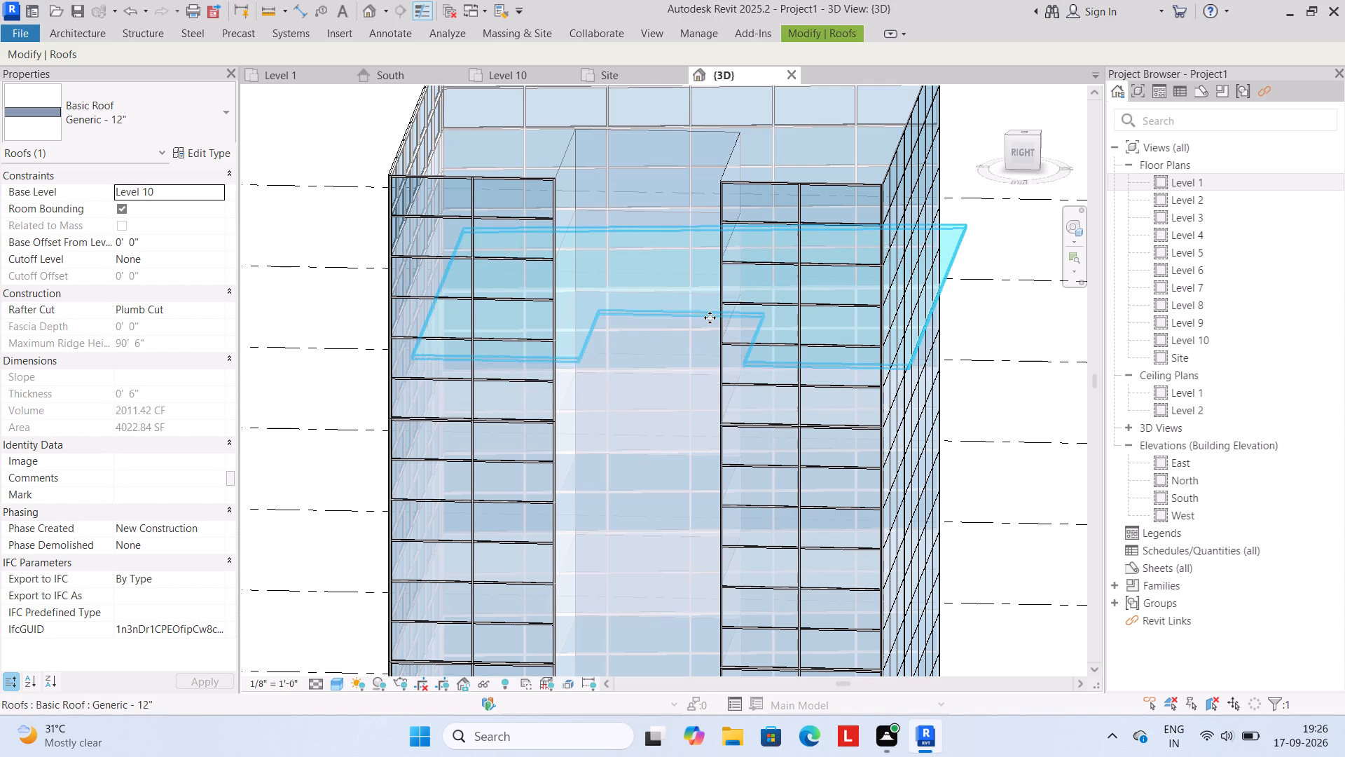
key(Up)
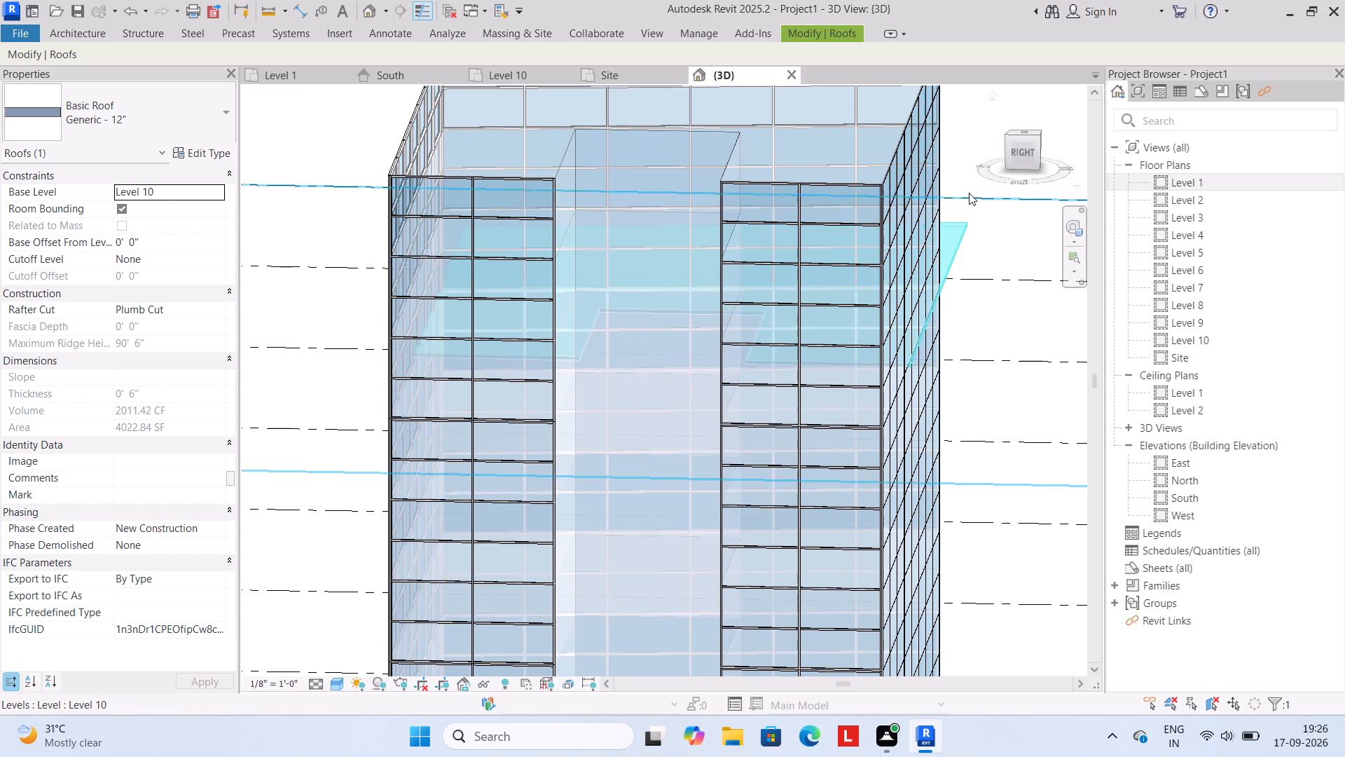
Move the roof freehand until its outline and notch match the tower's top edges as seen in the 3D view.
click(959, 231)
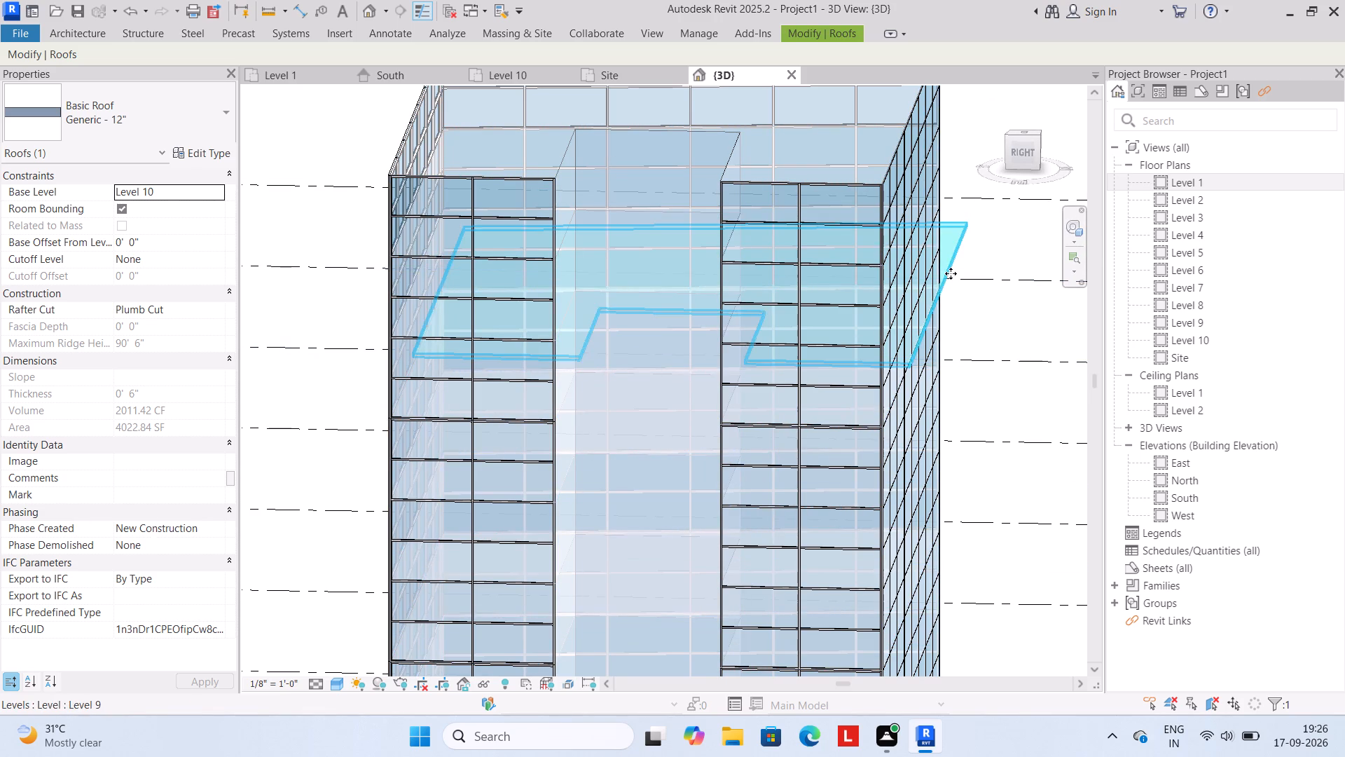
drag(951, 273, 891, 156)
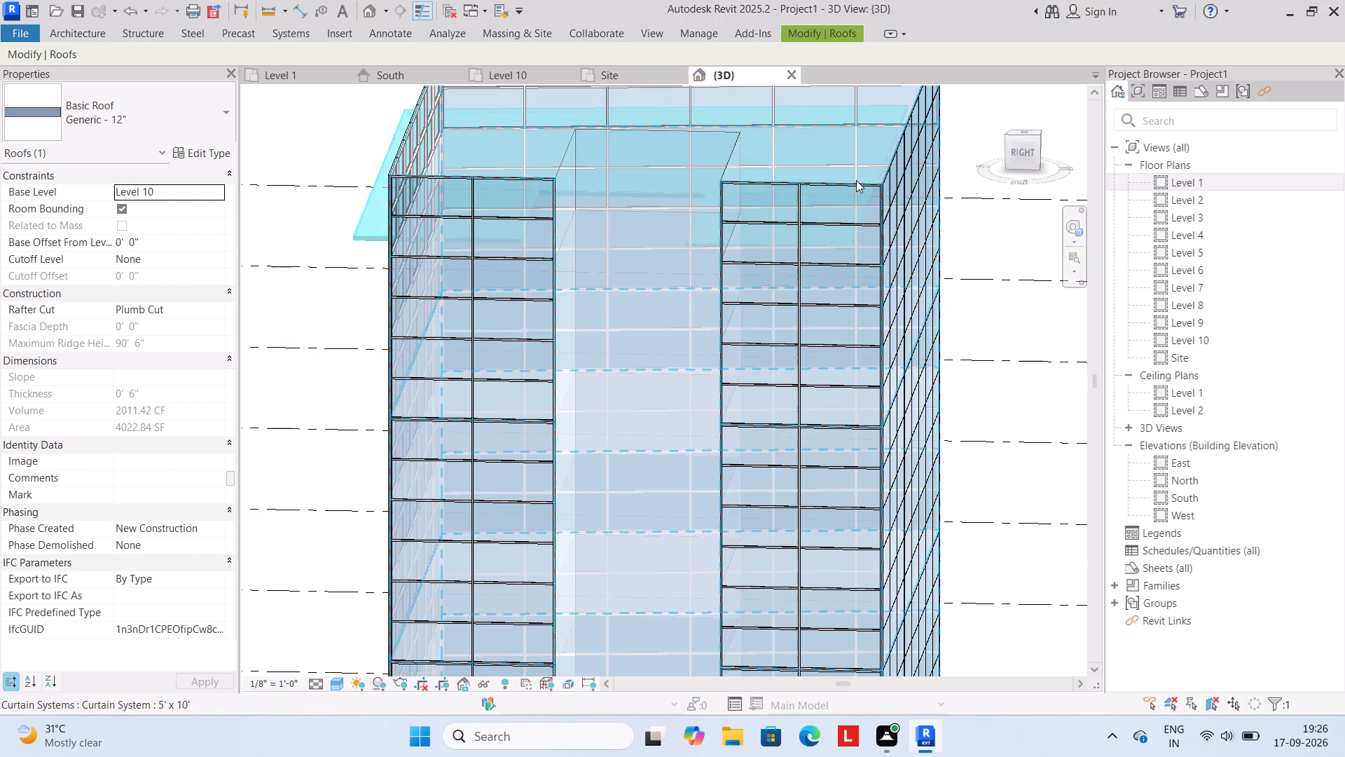
scroll(847, 204, down, 2)
middle_drag(836, 209, 774, 402)
scroll(773, 395, up, 4)
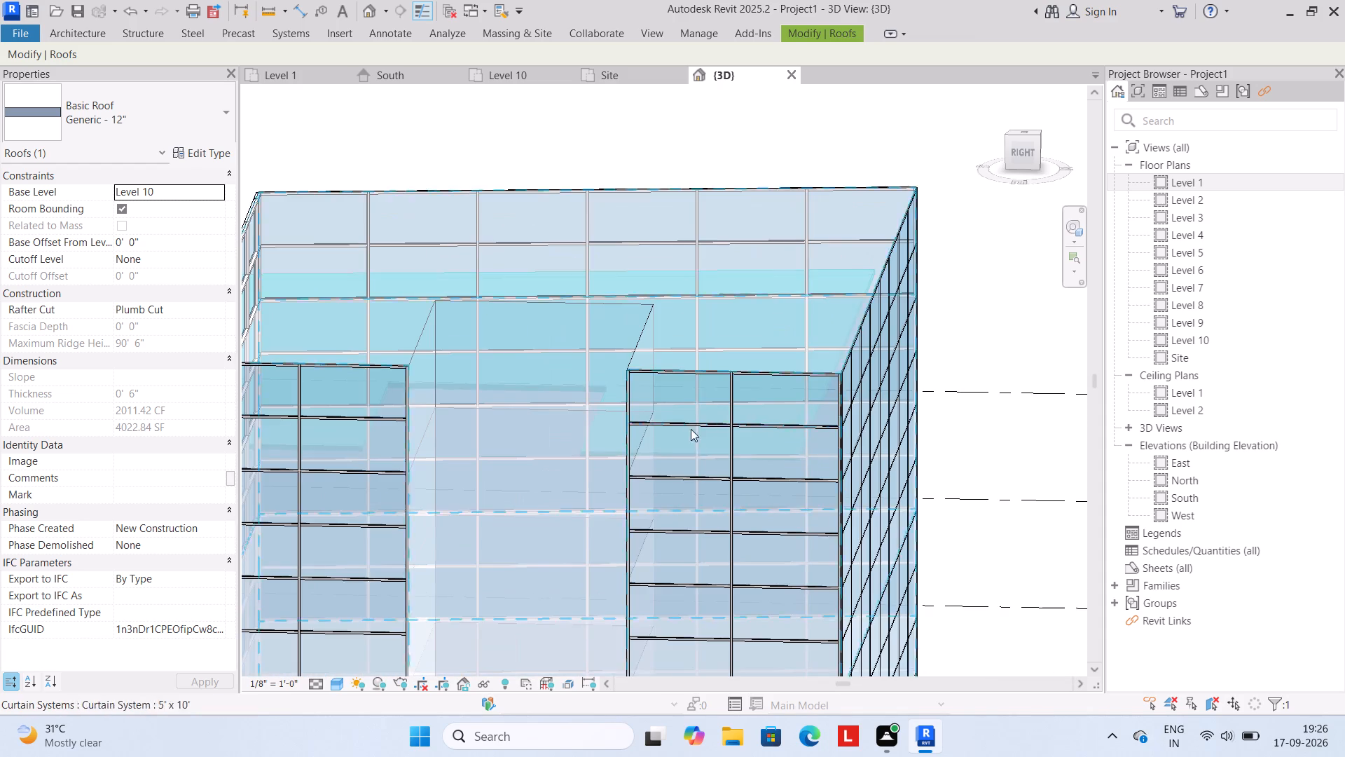
click(698, 447)
drag(783, 448, 785, 446)
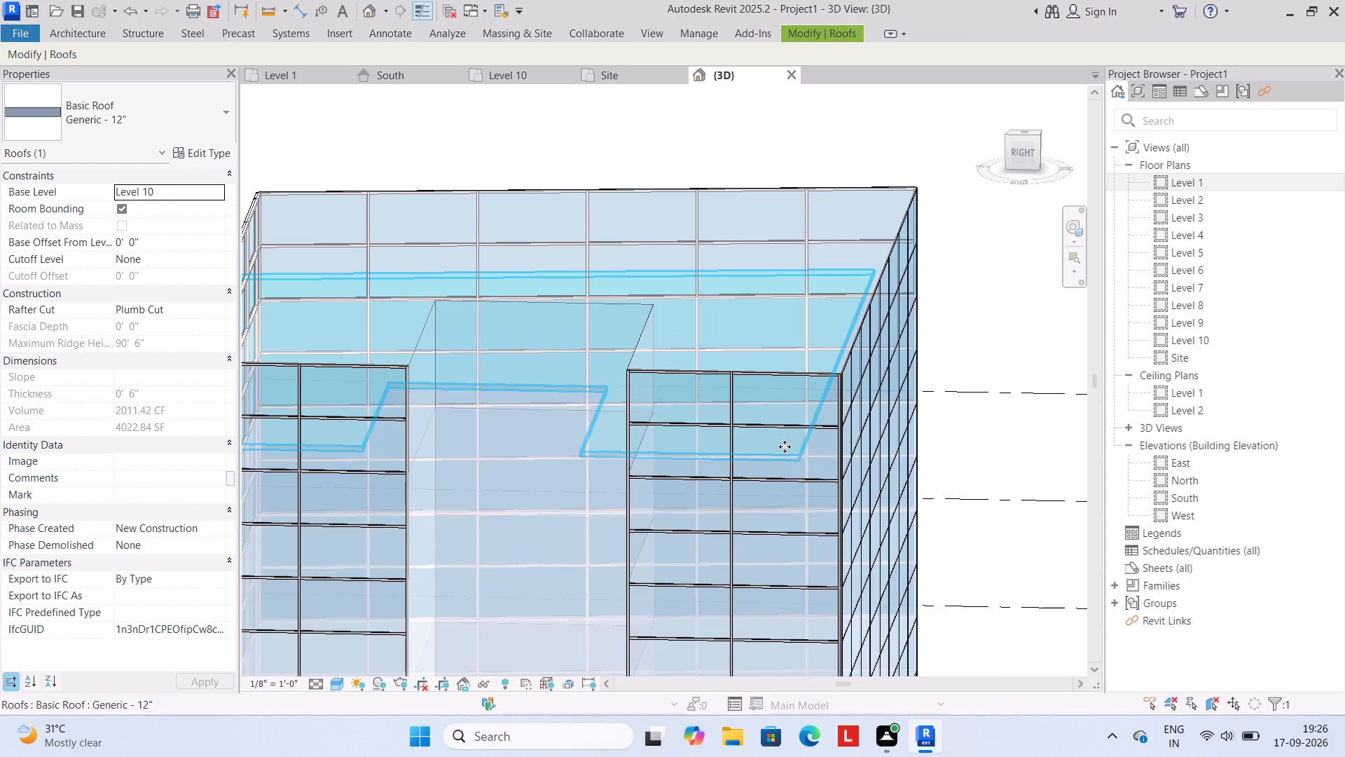
drag(785, 446, 831, 361)
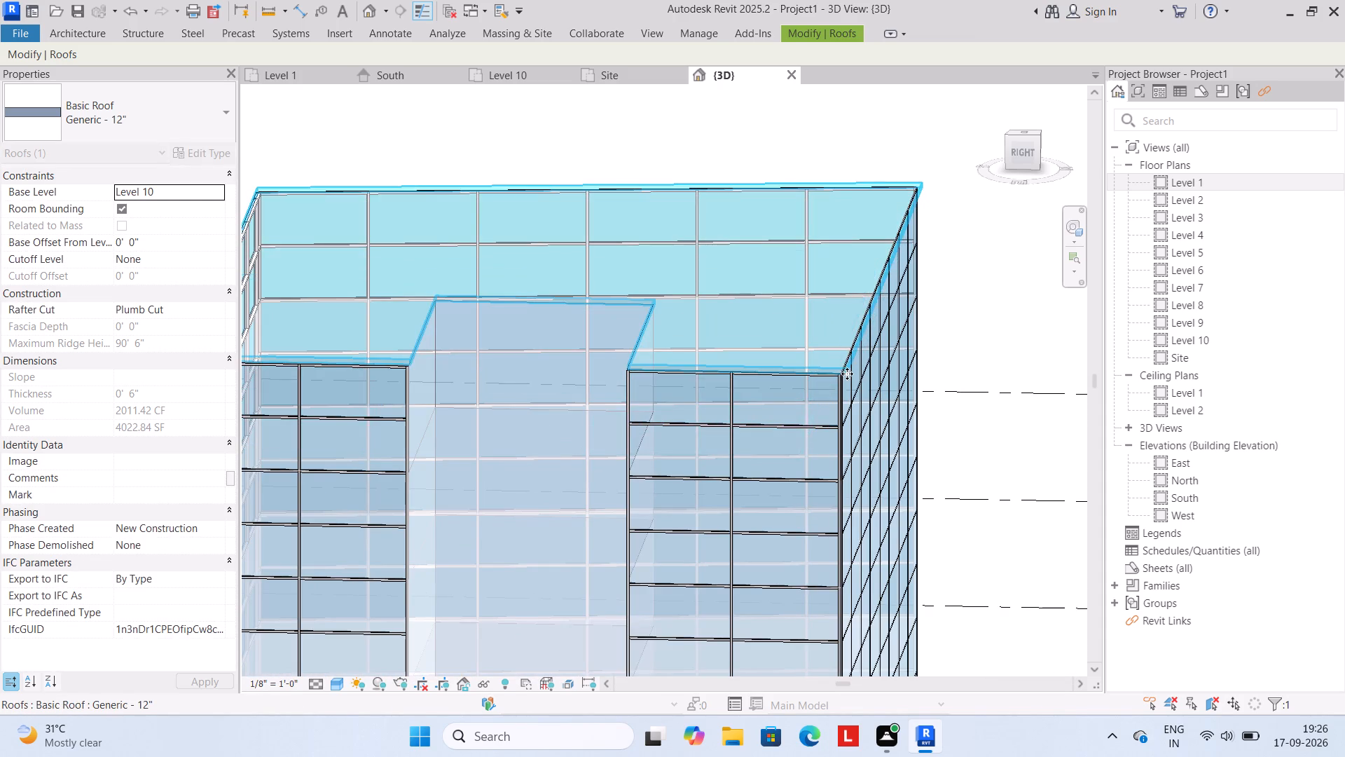
scroll(847, 386, down, 4)
key(Escape)
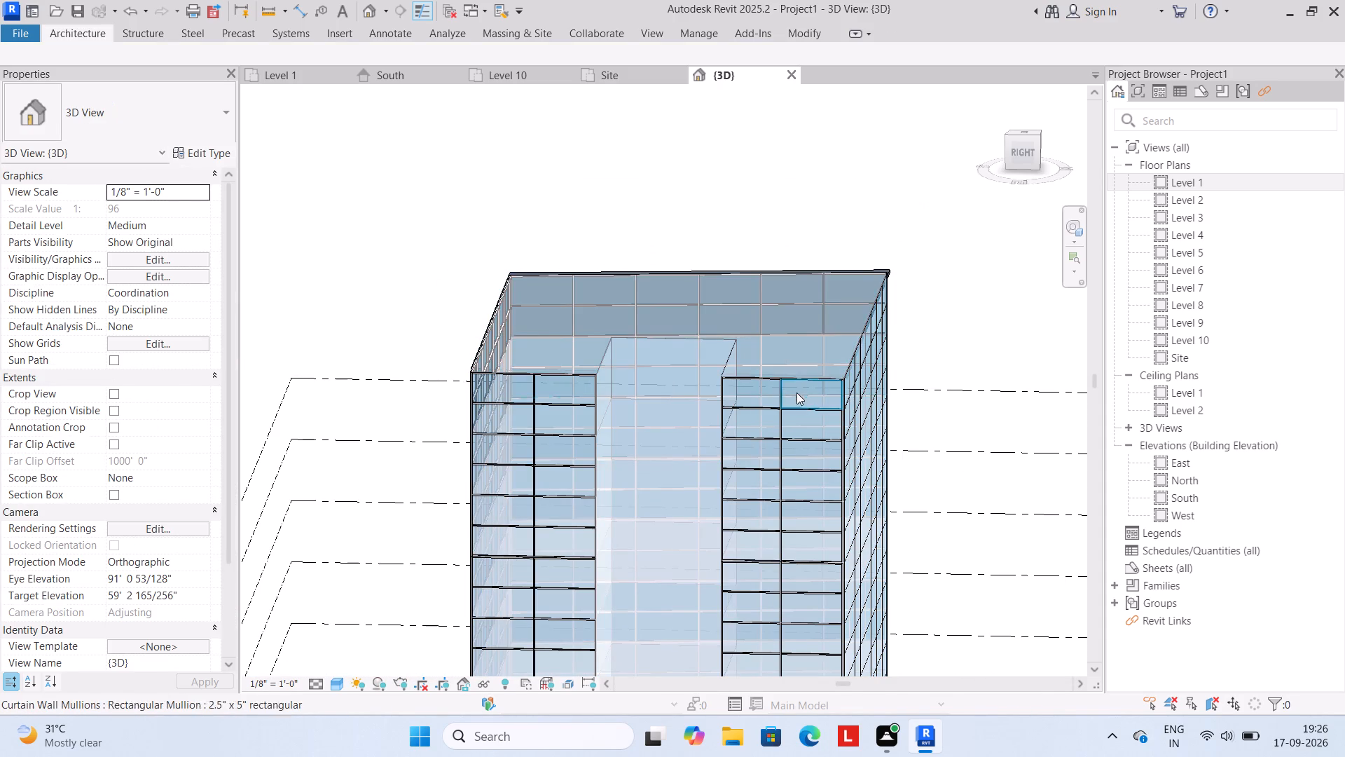
Examine the curtain systems at the tower's top and the roof's alignment with them from an elevated 3D angle.
click(802, 371)
scroll(813, 320, down, 3)
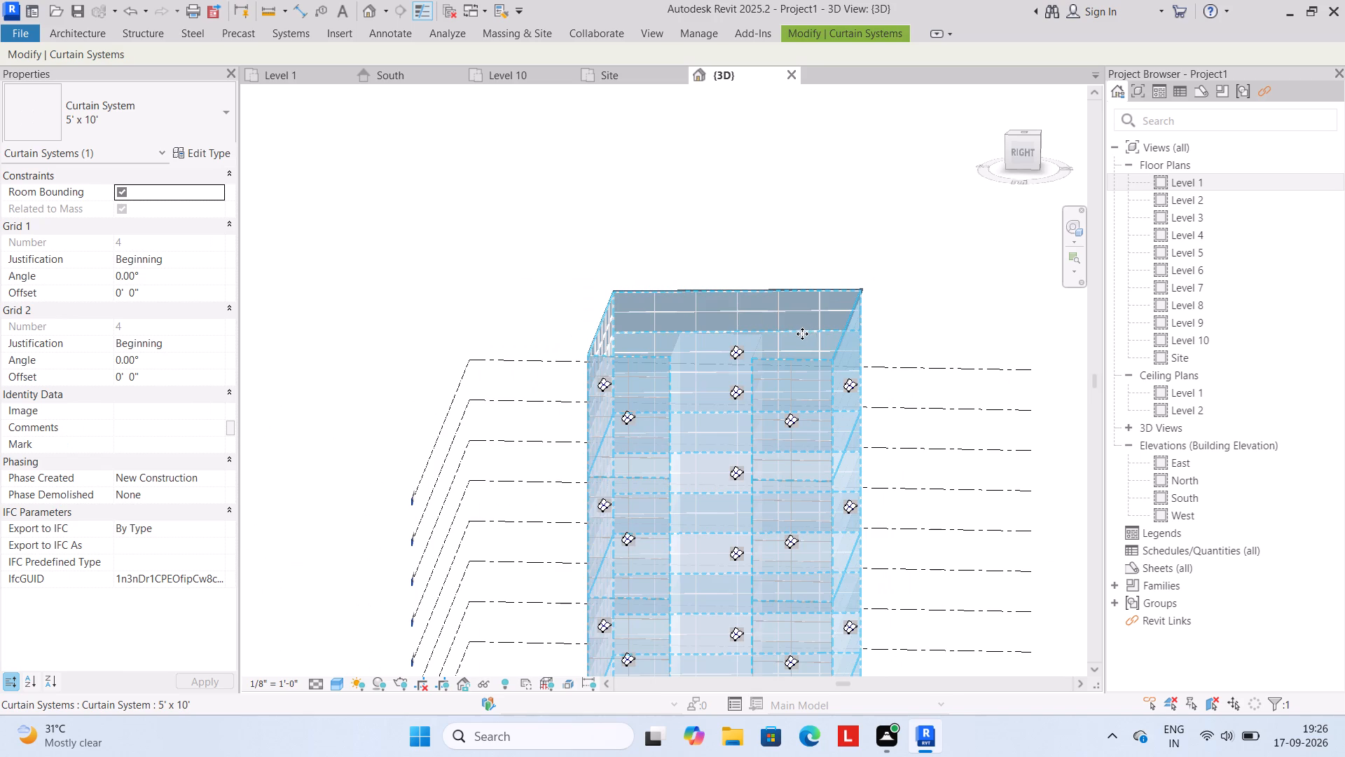
key(Escape)
scroll(796, 348, up, 5)
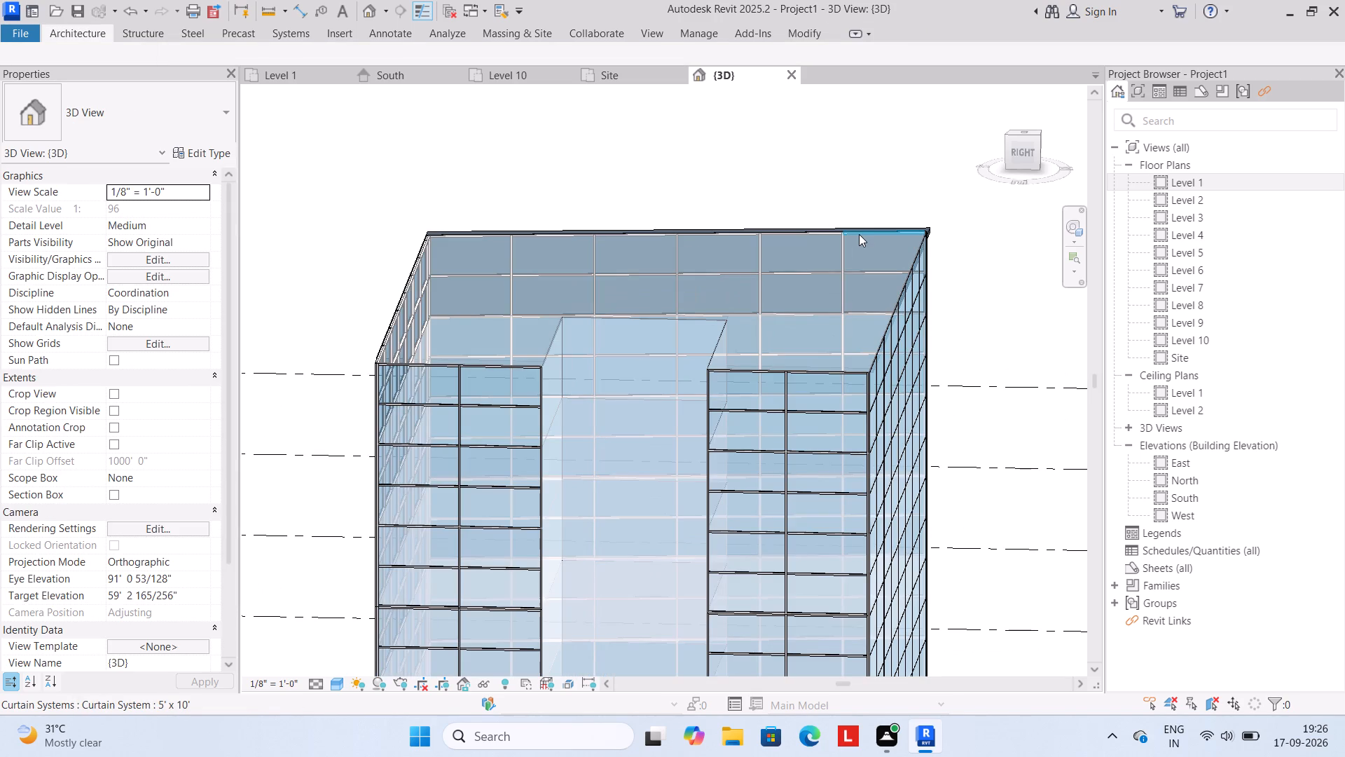
click(863, 229)
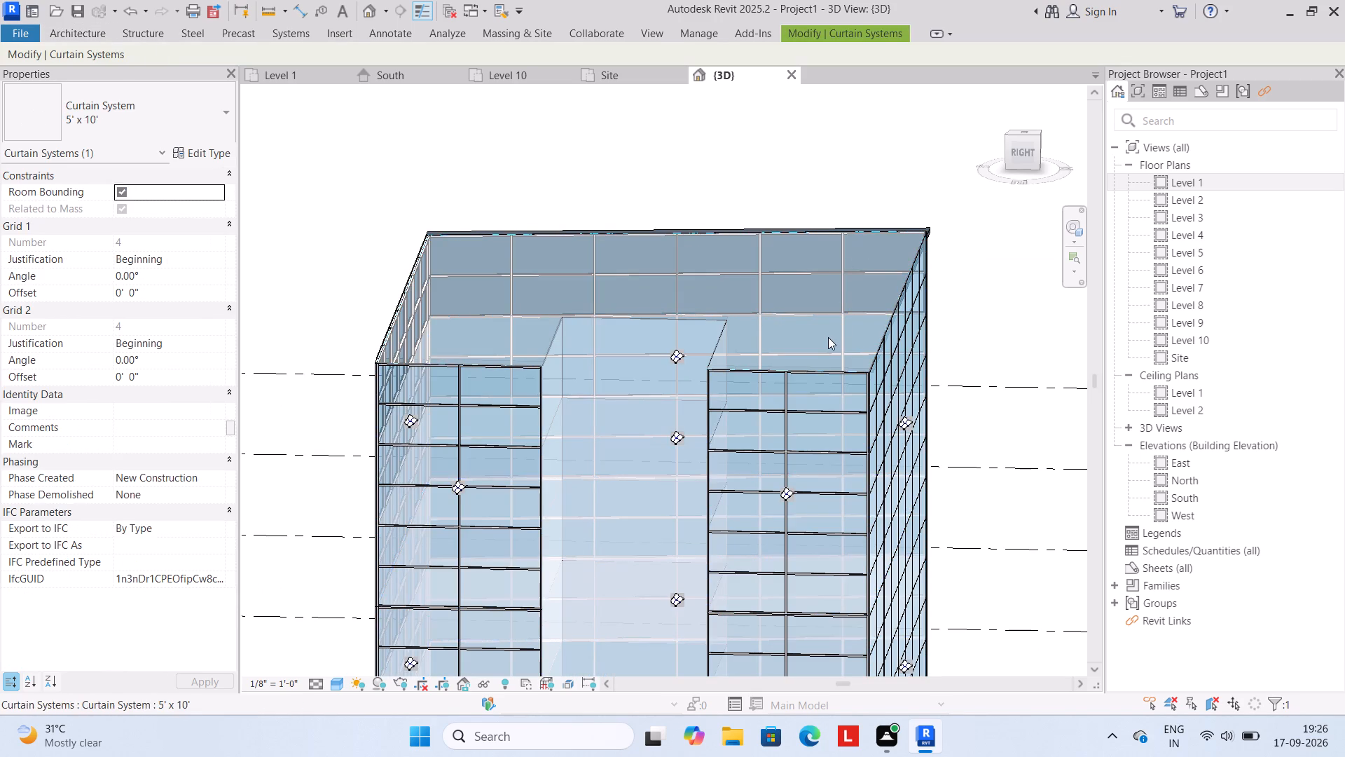
click(828, 337)
scroll(829, 349, down, 4)
key(Escape)
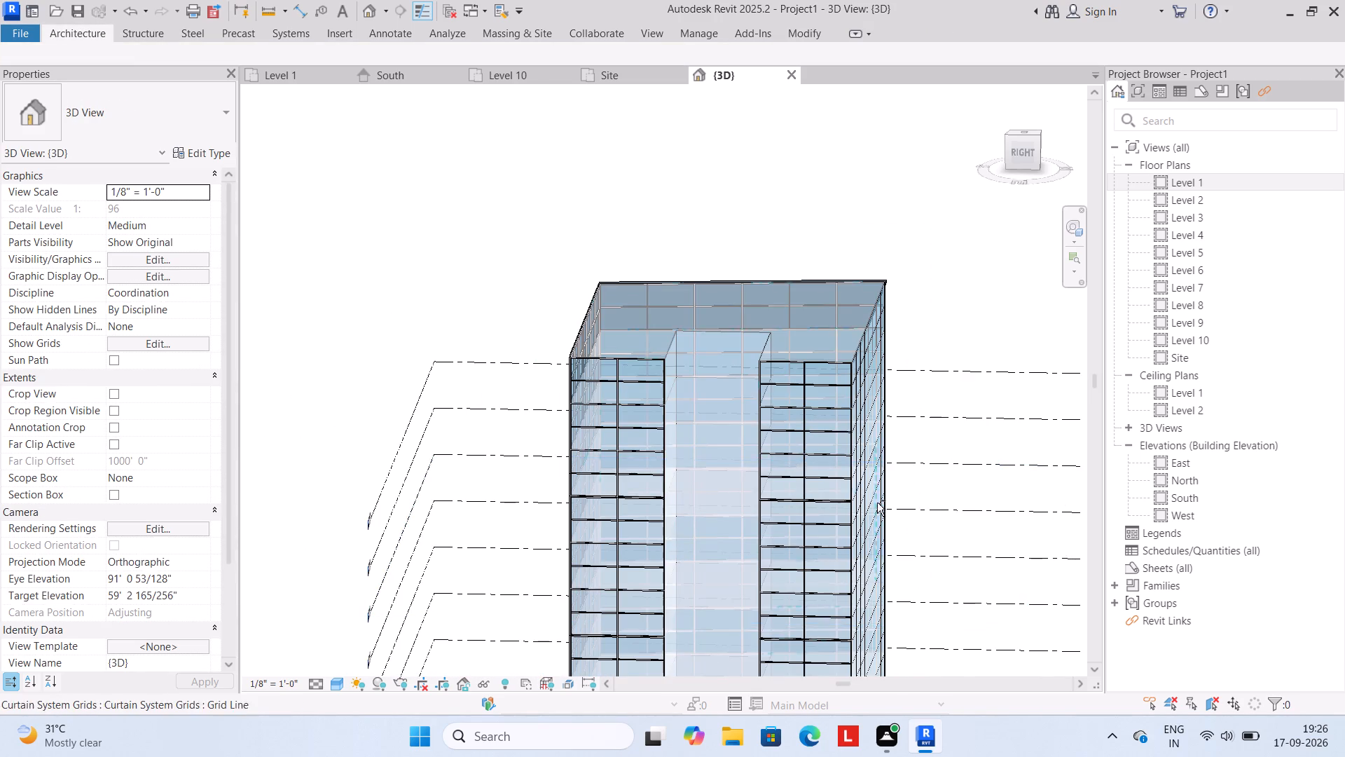
shift+middle_drag(875, 503, 842, 551)
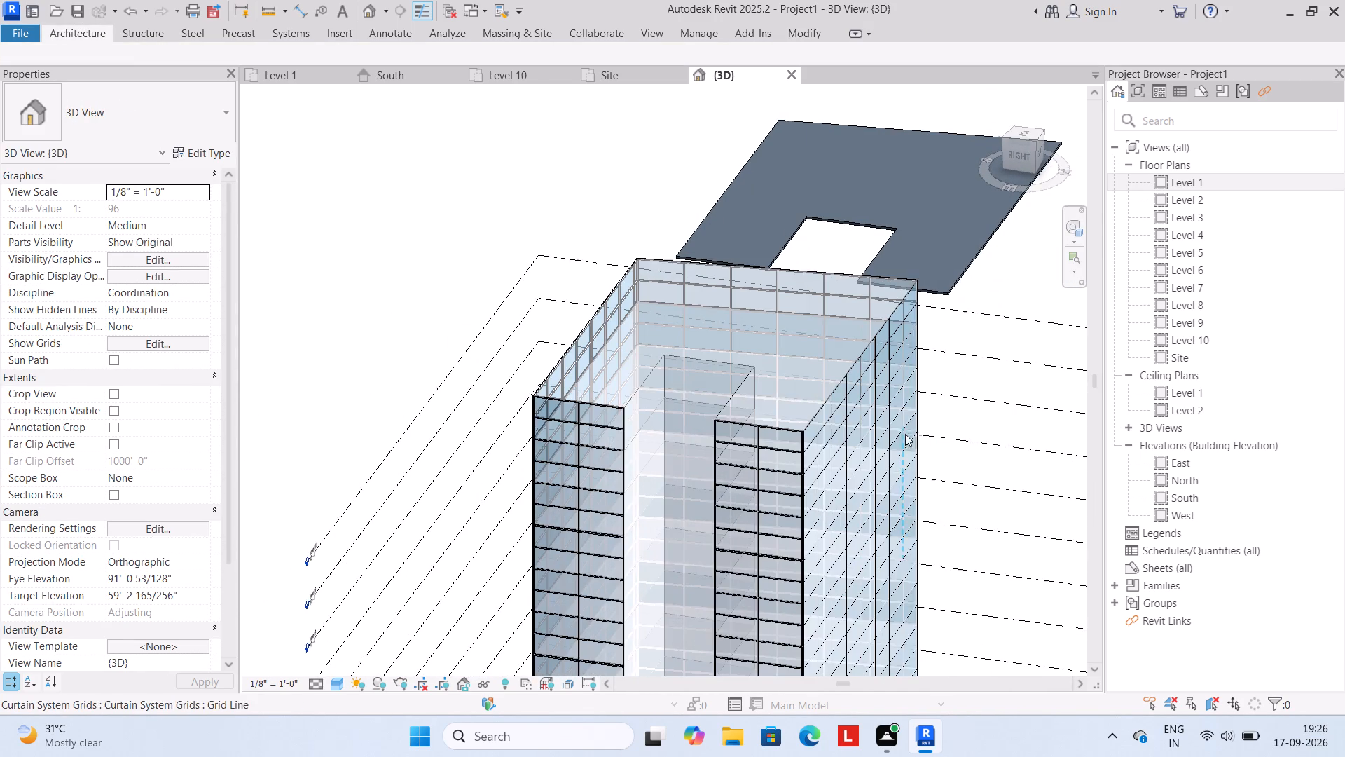
shift+middle_drag(794, 442, 813, 479)
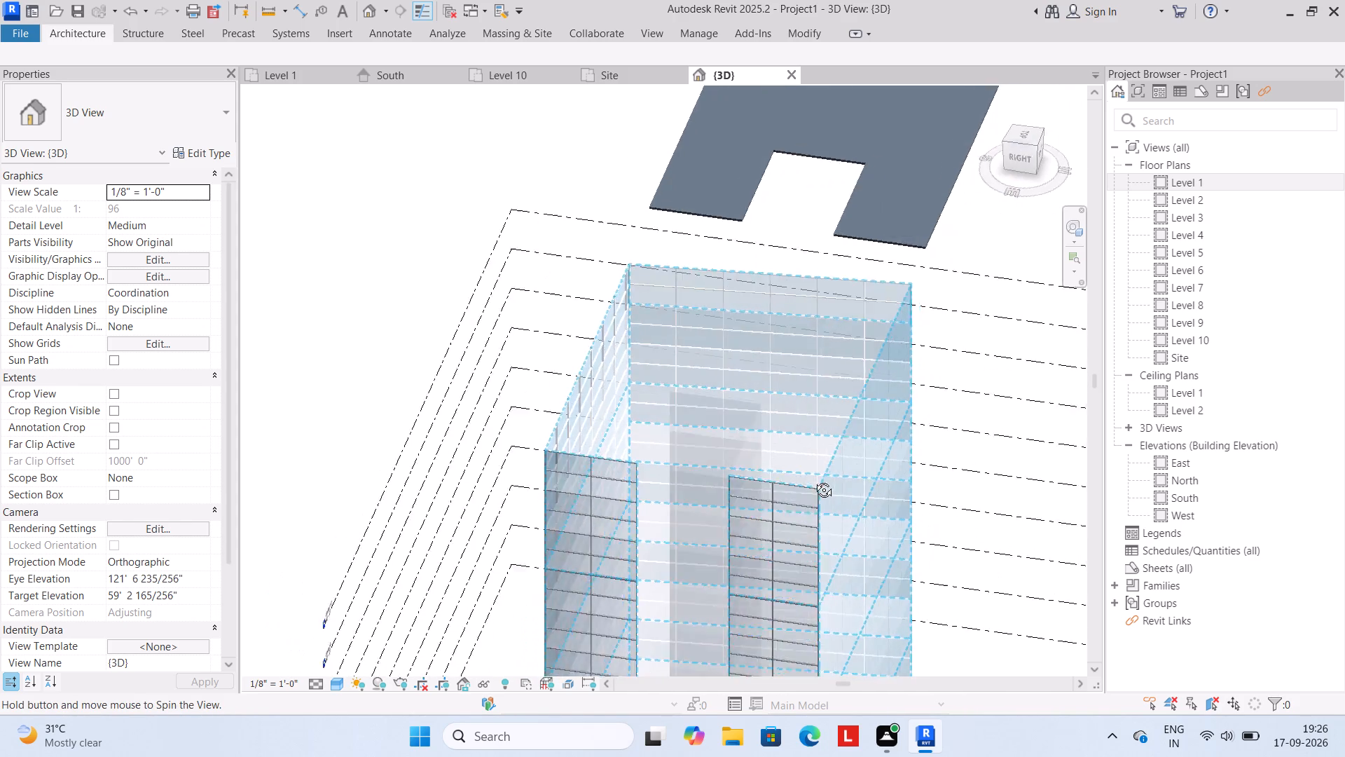
shift+middle_drag(813, 479, 828, 462)
Select the flat Generic - 12" roof and nudge it toward the tower until its back edge nears the tower top's back edge in view.
click(878, 243)
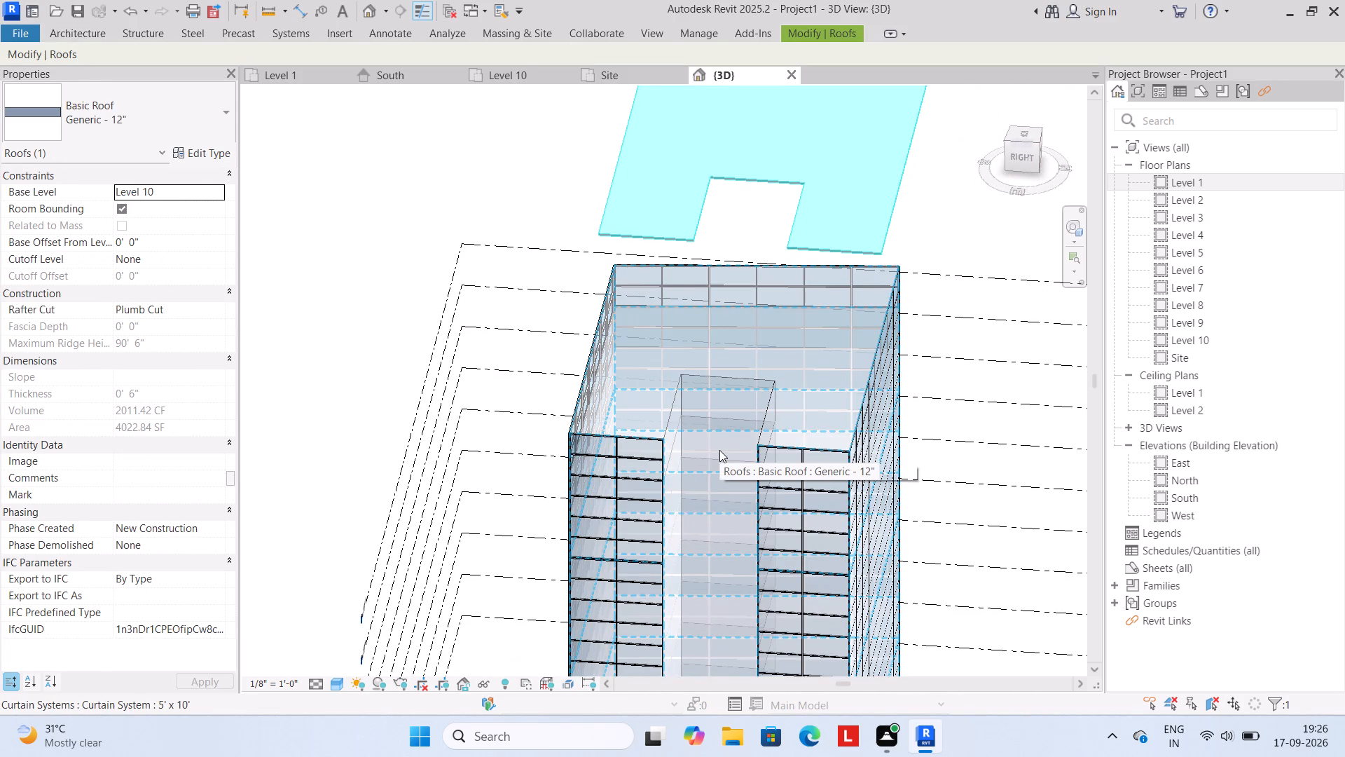
key(m)
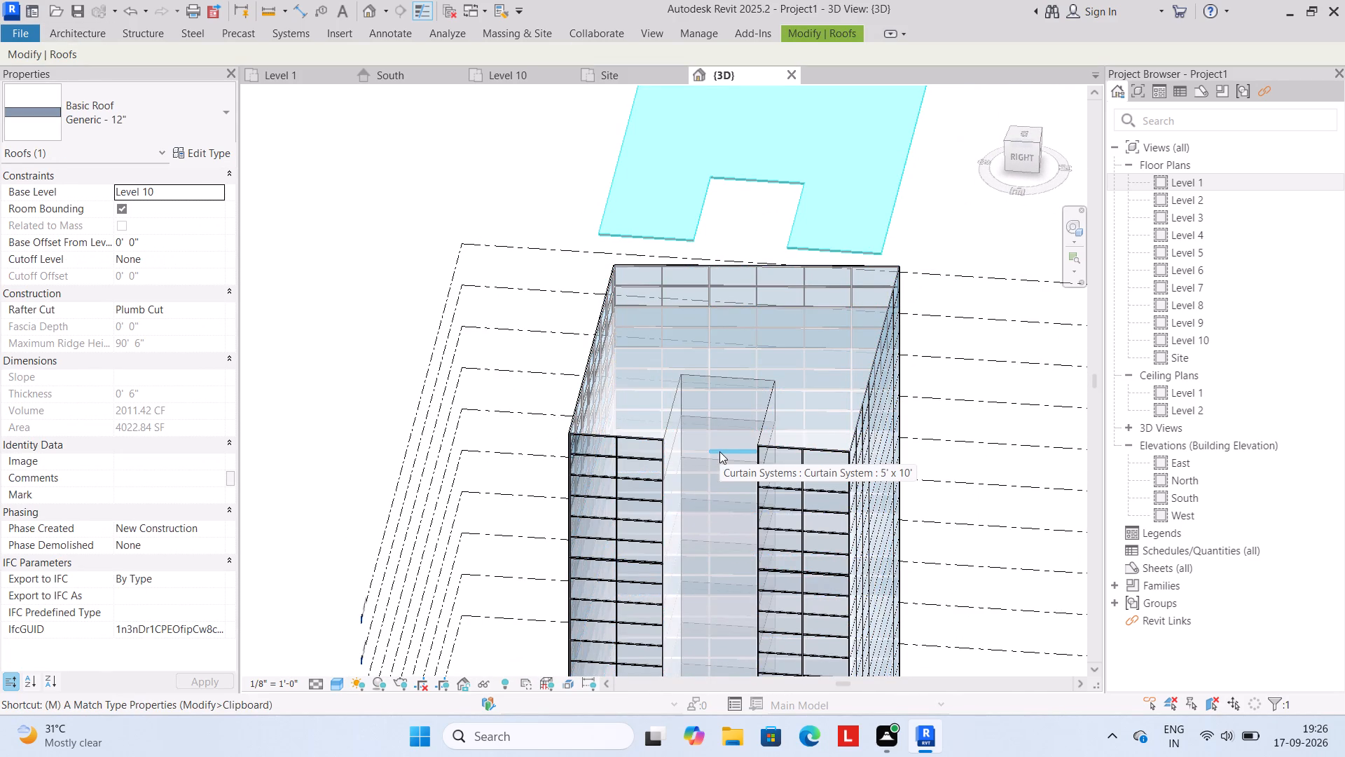
key(Down)
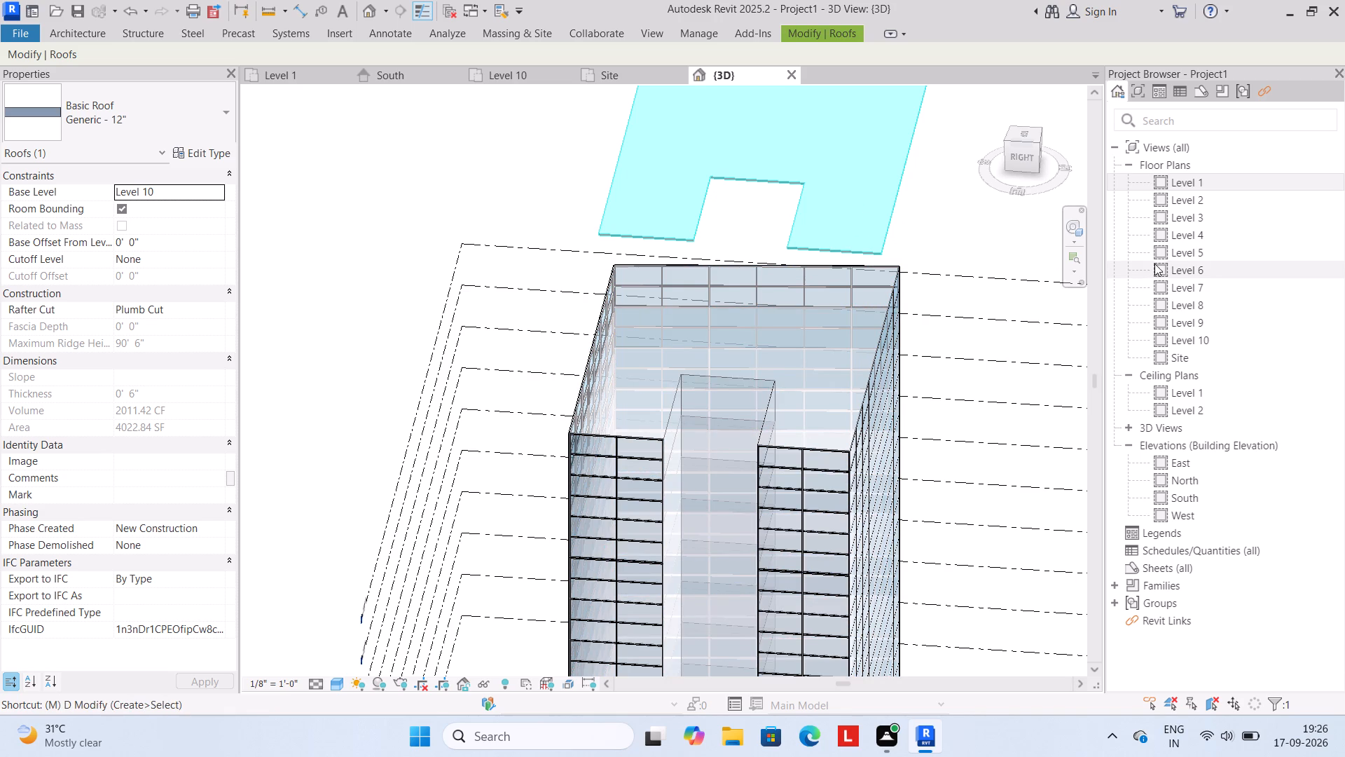
key(Down)
key(Down)
key(Down)
key(Down)
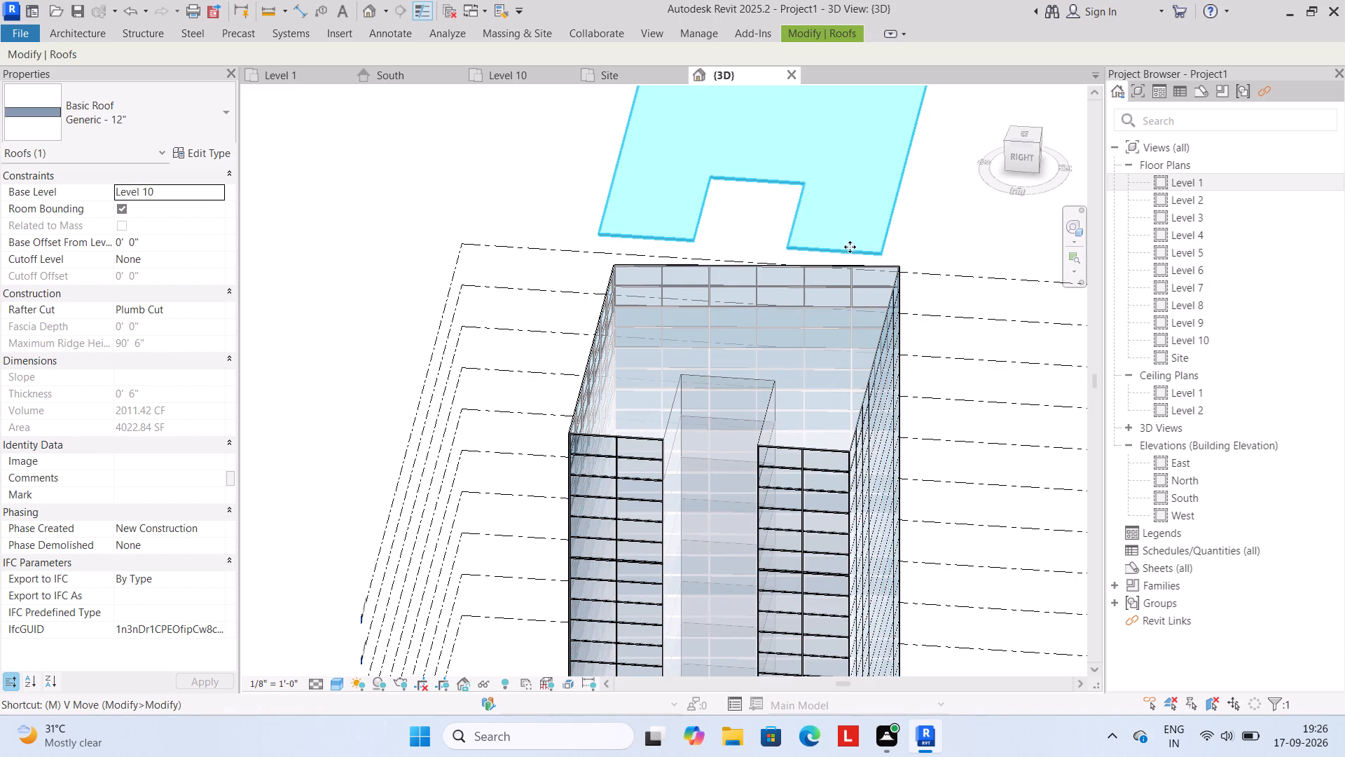
click(850, 247)
key(Down)
key(Down)
key(Down)
key(Down)
key(Down)
key(Down)
key(Down)
key(Down)
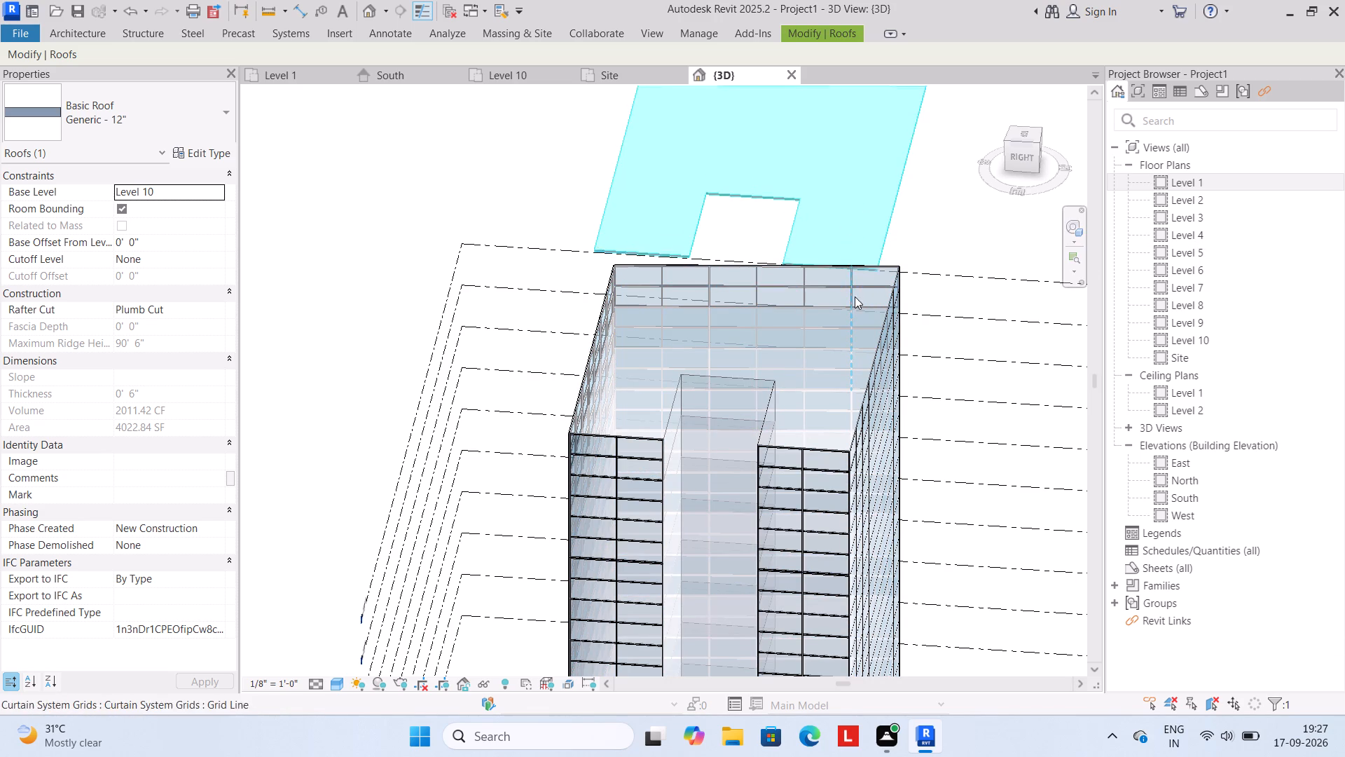
key(Down)
key(Down)
key(Down)
key(Down)
key(Down)
key(Down)
key(Down)
key(Down)
key(Down)
key(Down)
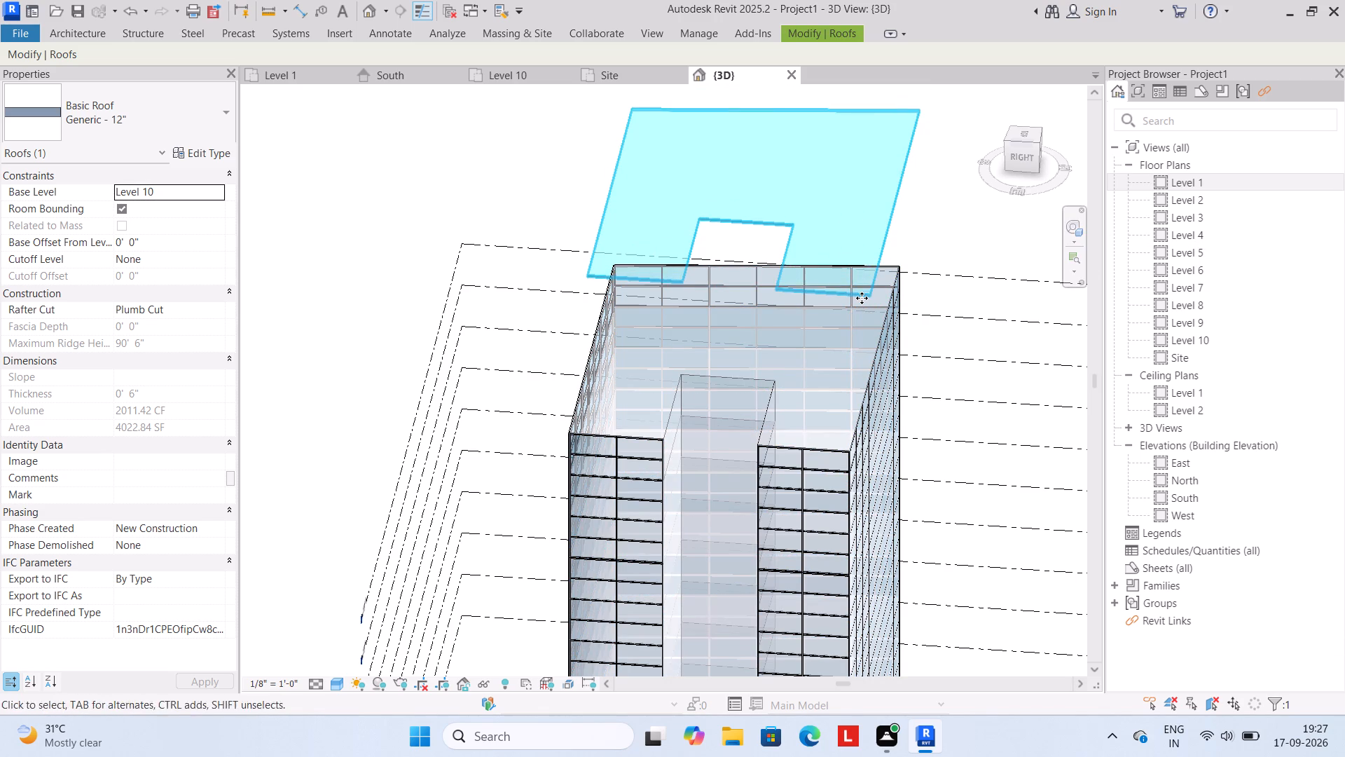
key(Down)
key(Down)
key(Down)
key(Down)
key(Down)
key(Down)
key(Down)
key(Down)
key(Down)
key(Down)
key(Down)
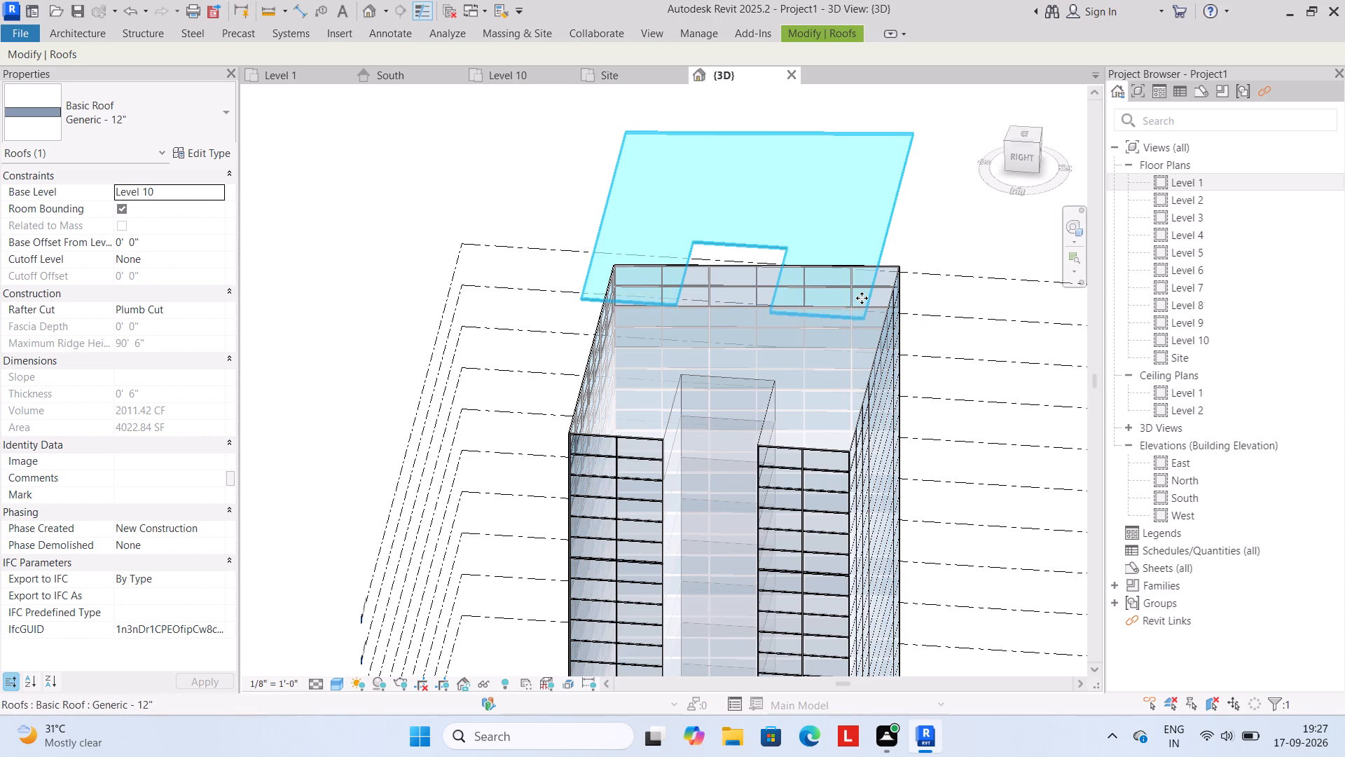
key(Down)
key(Down)
key(Down)
key(Down)
key(Down)
key(Down)
key(Down)
key(Down)
key(Down)
key(Down)
key(Down)
key(Down)
key(Down)
key(Down)
key(Down)
key(Down)
key(Down)
key(Down)
key(Down)
key(Down)
key(Down)
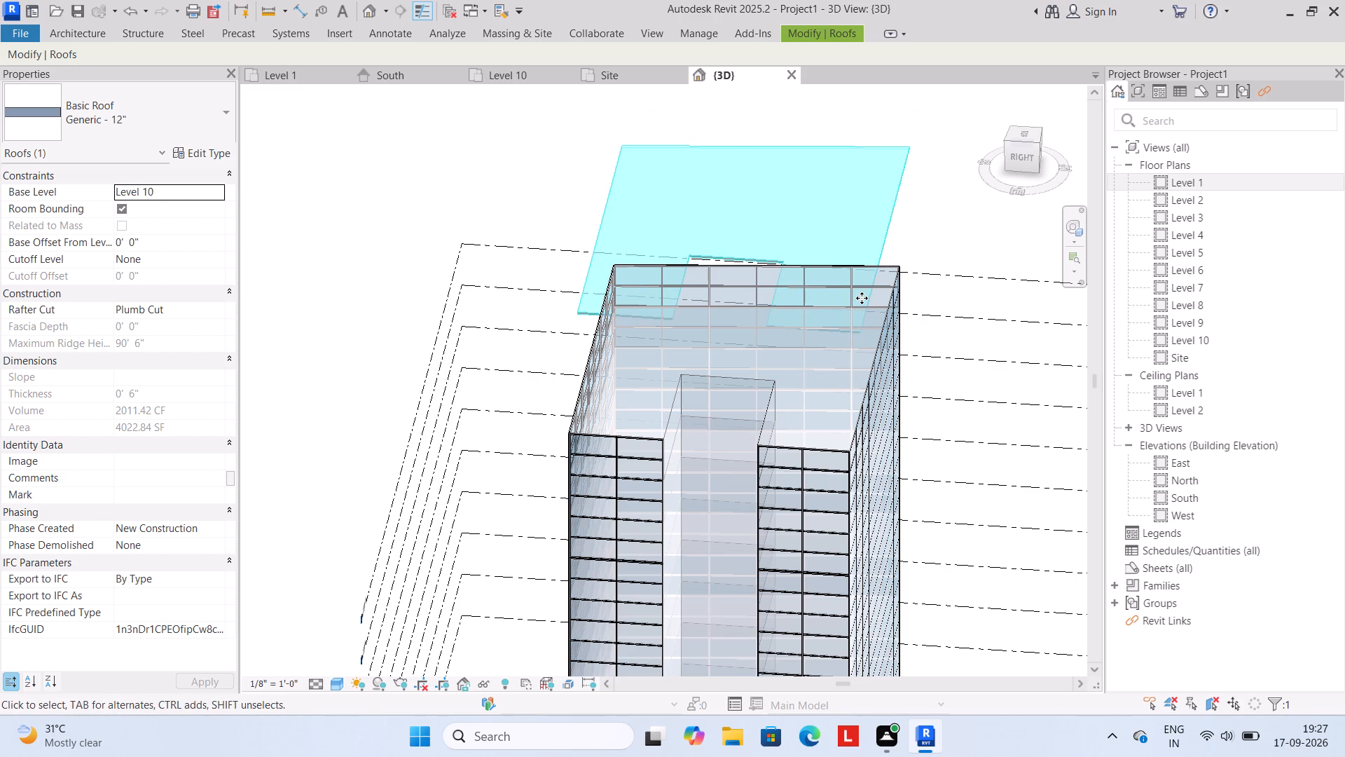
key(Down)
key(Down)
key(Down)
key(Down)
key(Down)
key(Down)
key(Down)
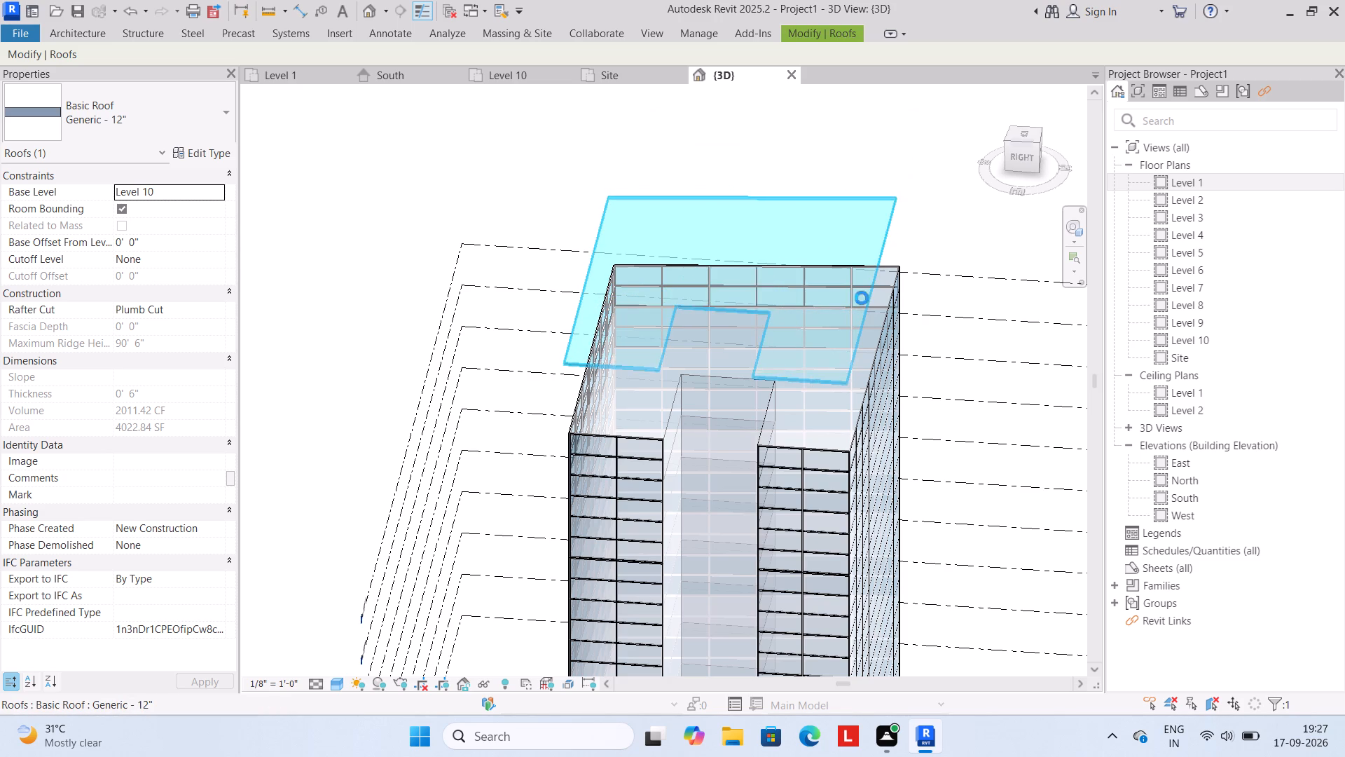
key(Down)
key(Down)
key(Down)
key(Down)
key(Down)
key(Down)
key(Down)
key(Down)
key(Down)
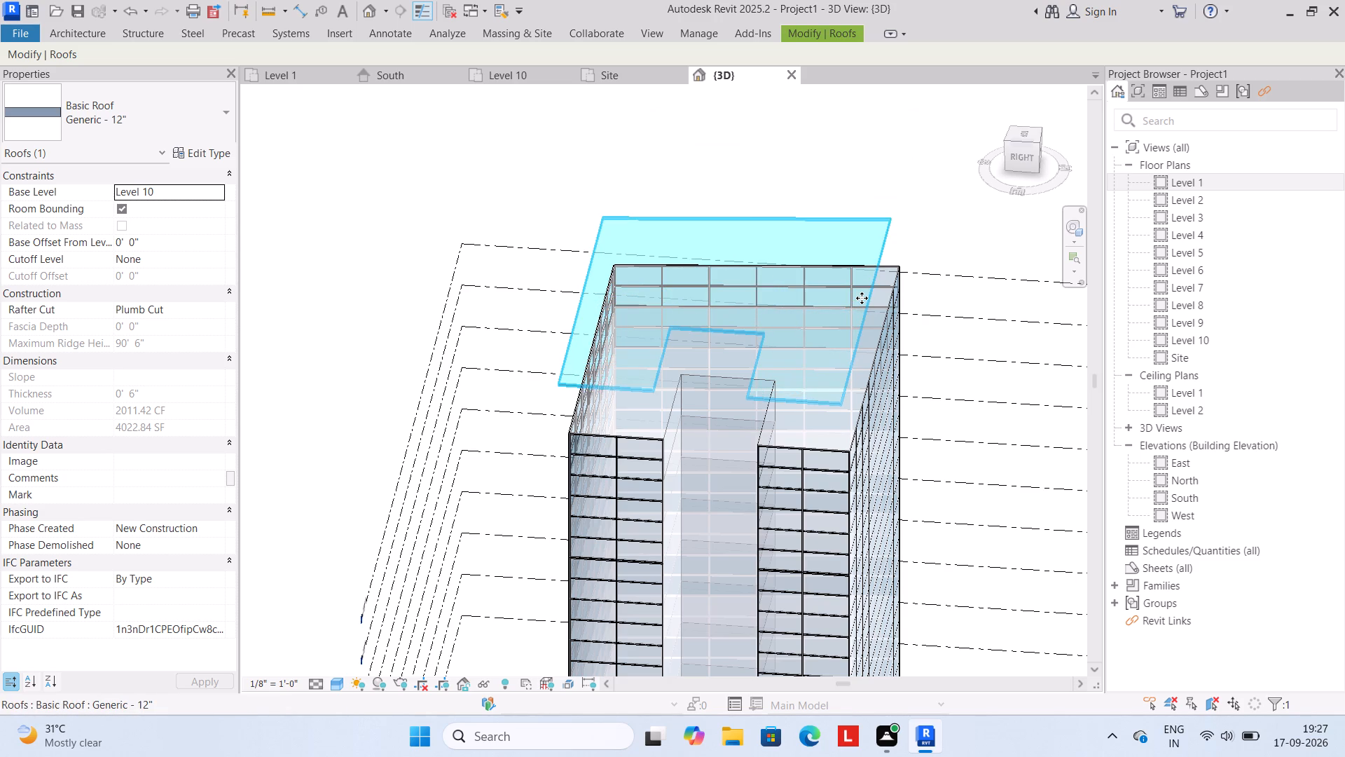
key(Down)
key(Down)
key(Down)
key(Down)
key(Down)
key(Down)
key(Down)
key(Down)
key(Down)
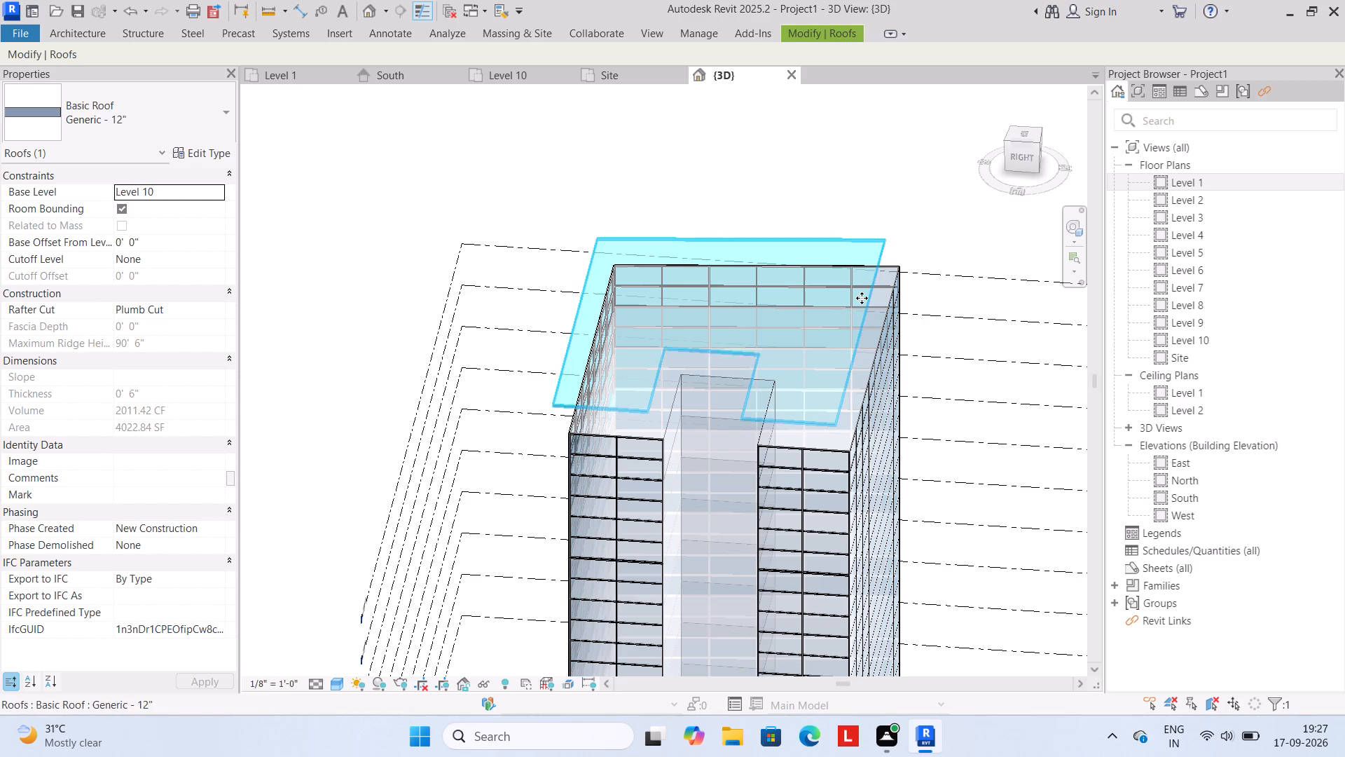
key(Down)
key(Down)
key(Down)
key(Down)
key(Down)
key(Down)
key(Down)
key(Down)
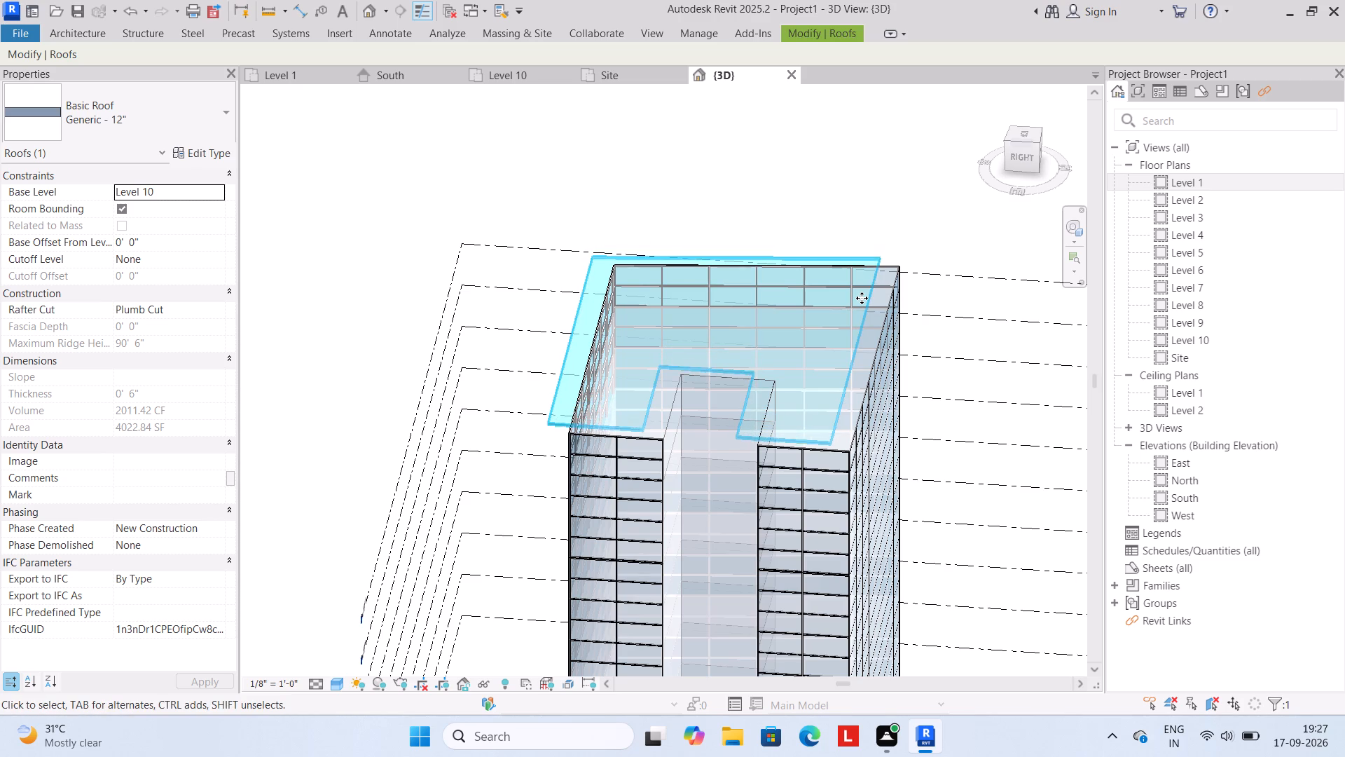
key(Down)
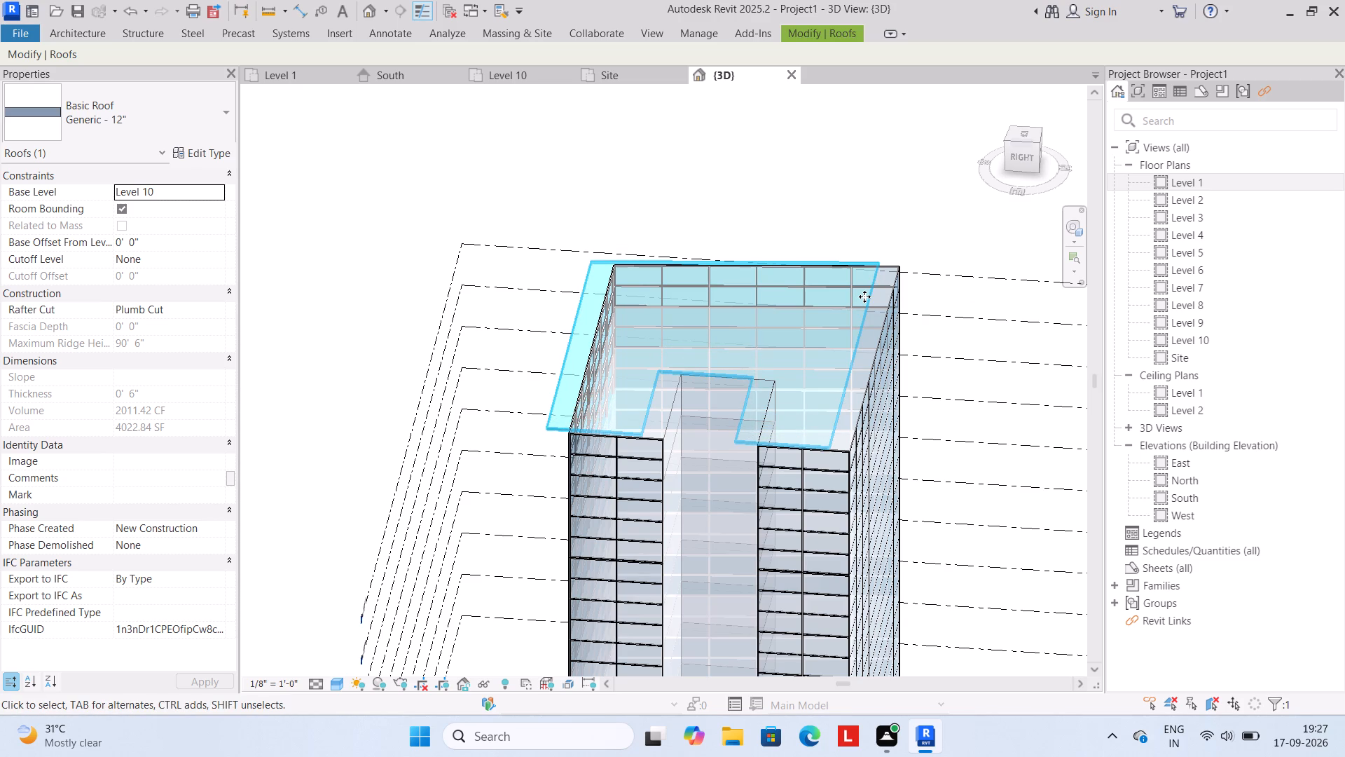
Nudge the roof sideways until its outline and notch line up with the tower's top edges as seen in the 3D view.
key(Left)
key(Left)
key(Right)
key(Right)
key(Right)
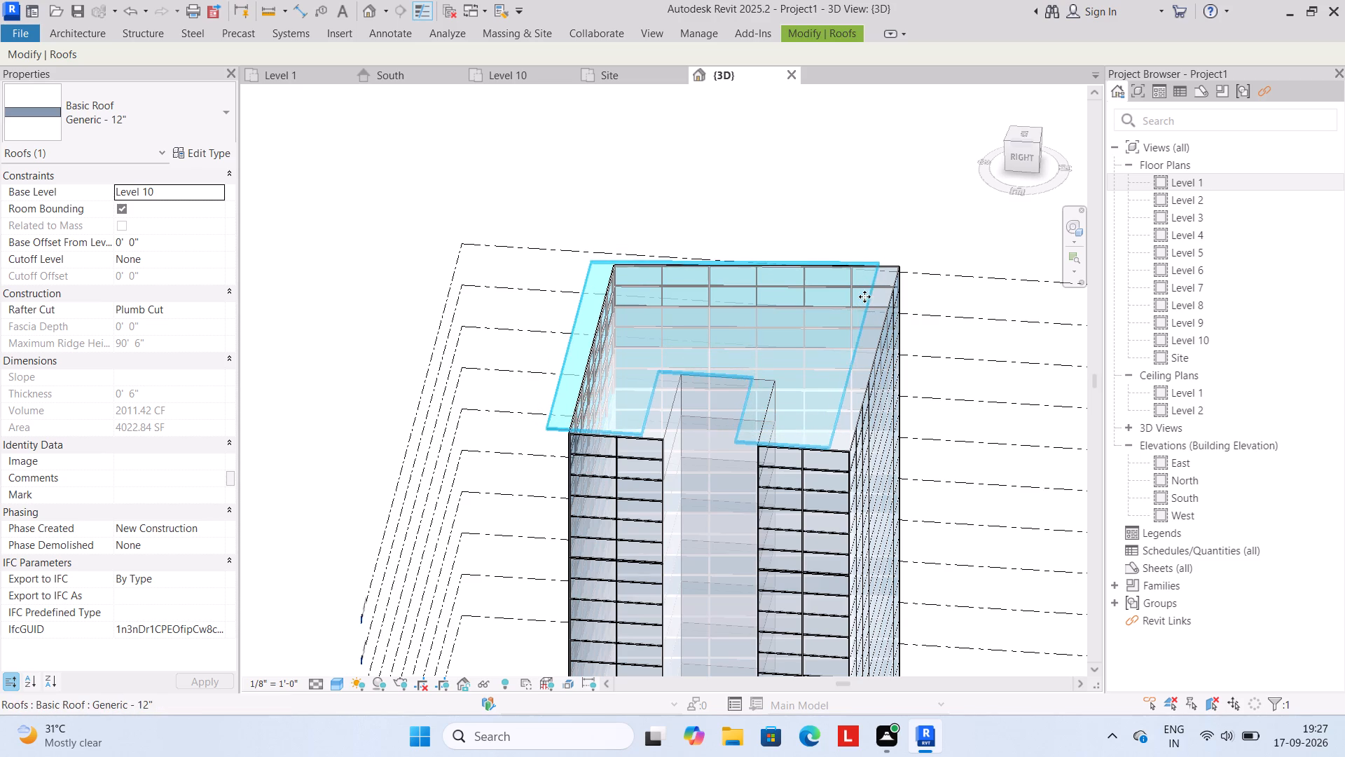
key(Right)
key(Right)
key(Right)
key(Right)
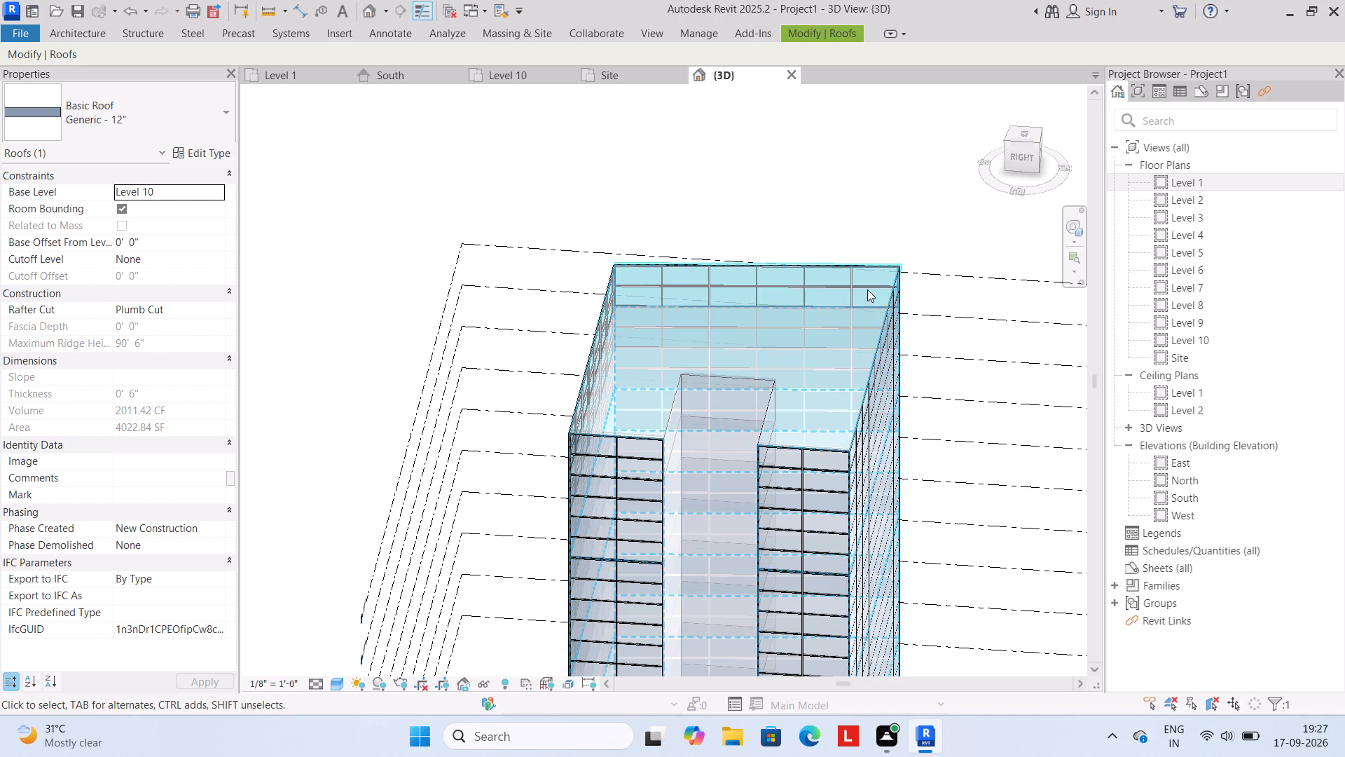
Examine the roof's fit along the tower's top edges, both close up and with the whole building in view.
scroll(665, 384, up, 2)
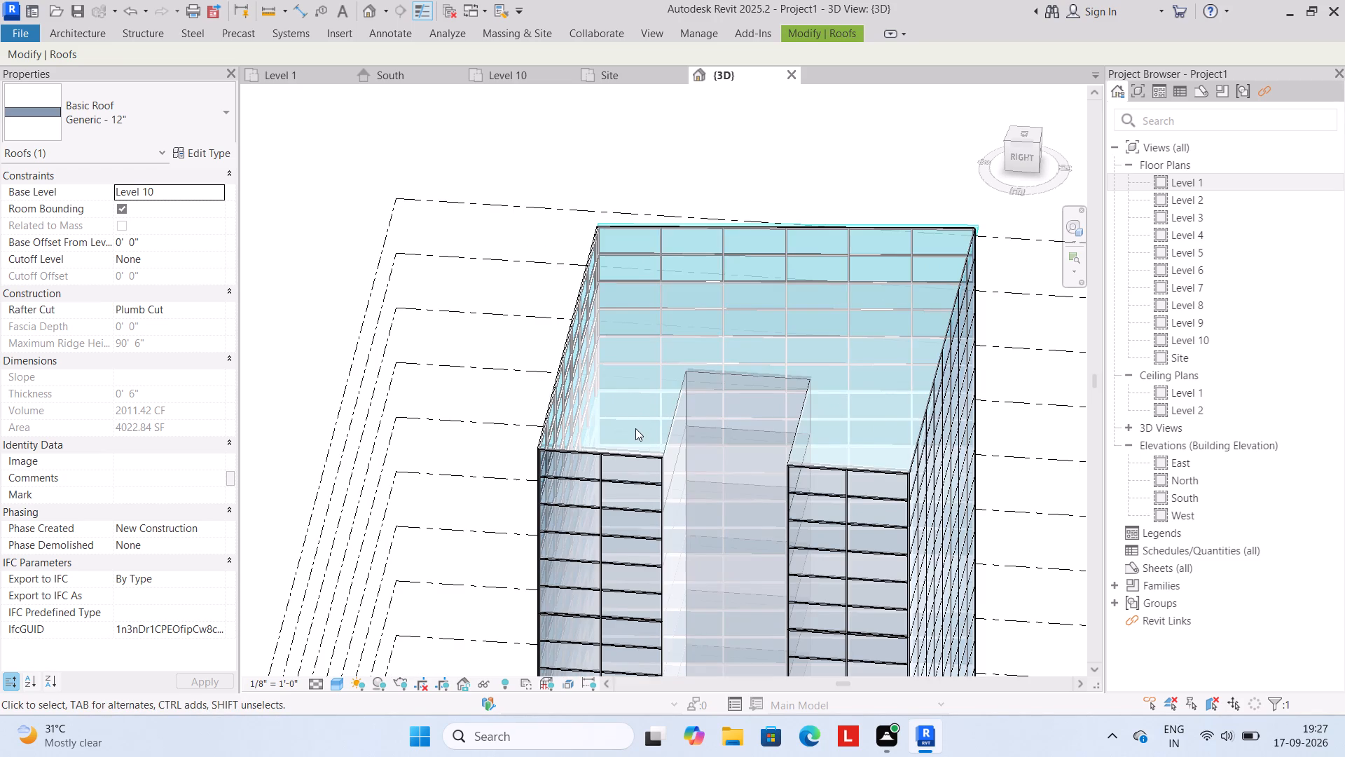
key(Escape)
scroll(830, 403, down, 3)
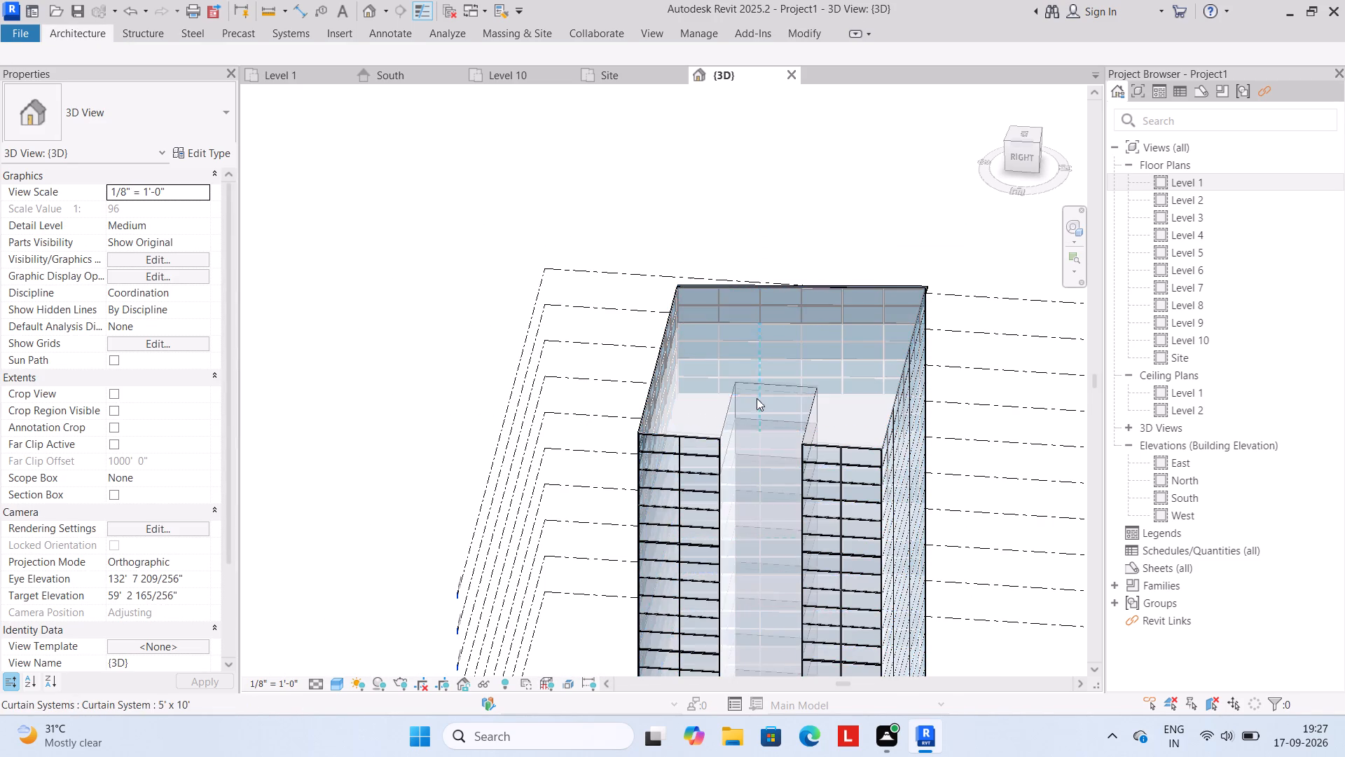
scroll(694, 432, down, 3)
scroll(823, 358, down, 2)
scroll(795, 518, down, 1)
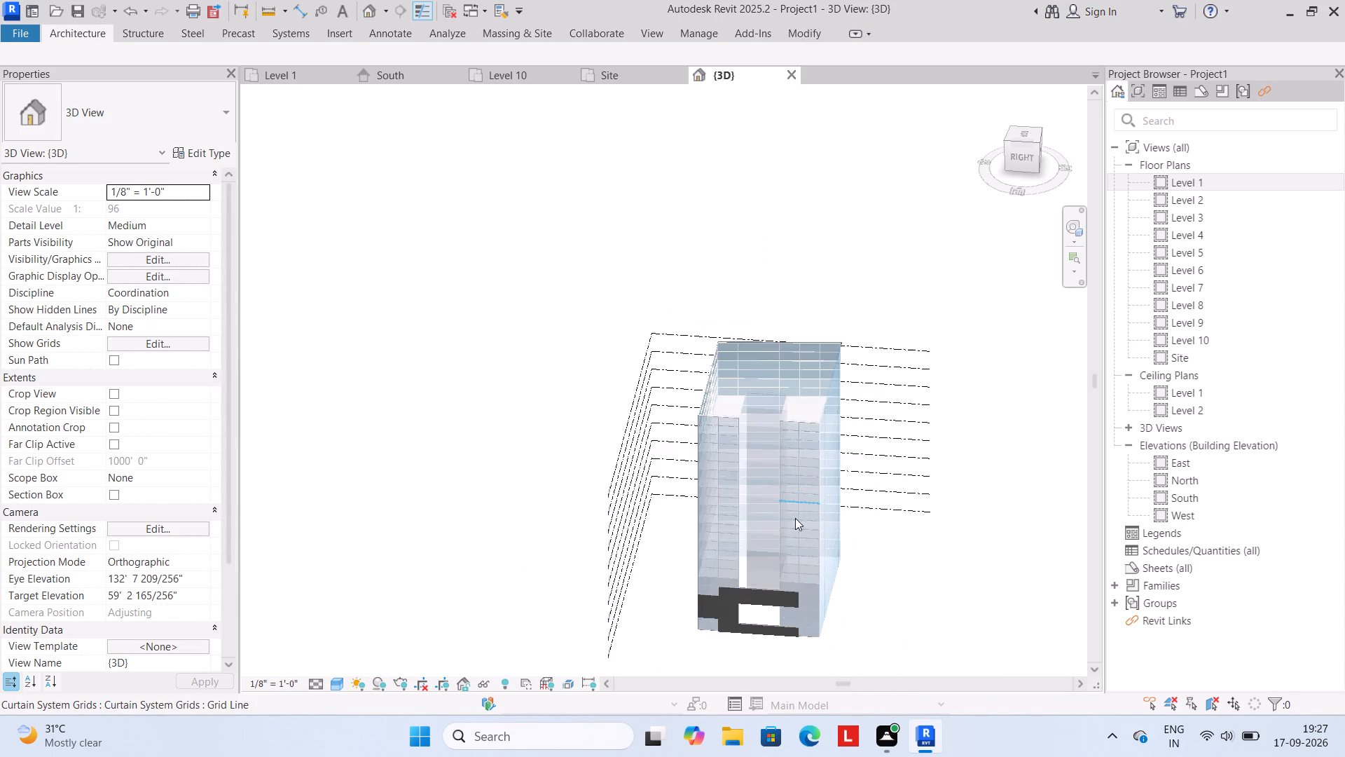
scroll(795, 518, down, 2)
scroll(771, 428, up, 4)
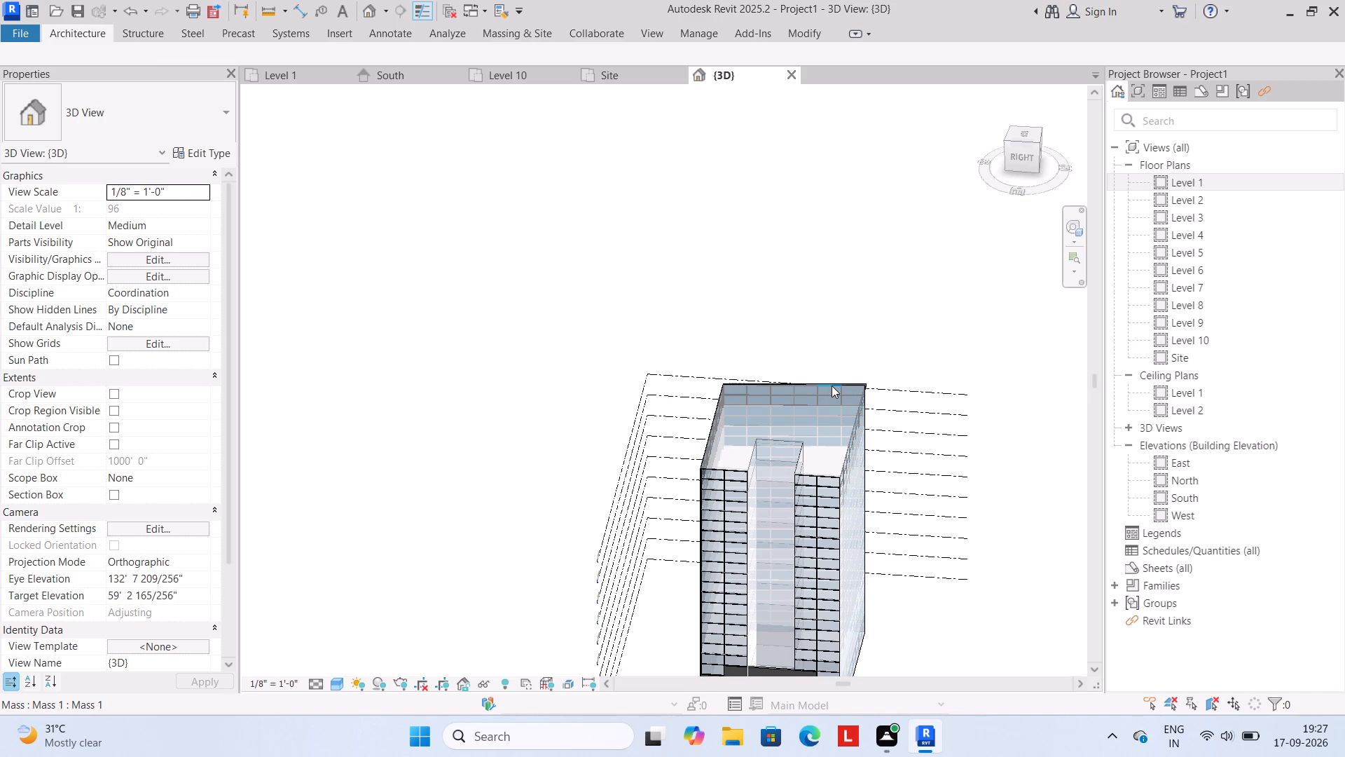
click(832, 386)
key(Escape)
click(833, 474)
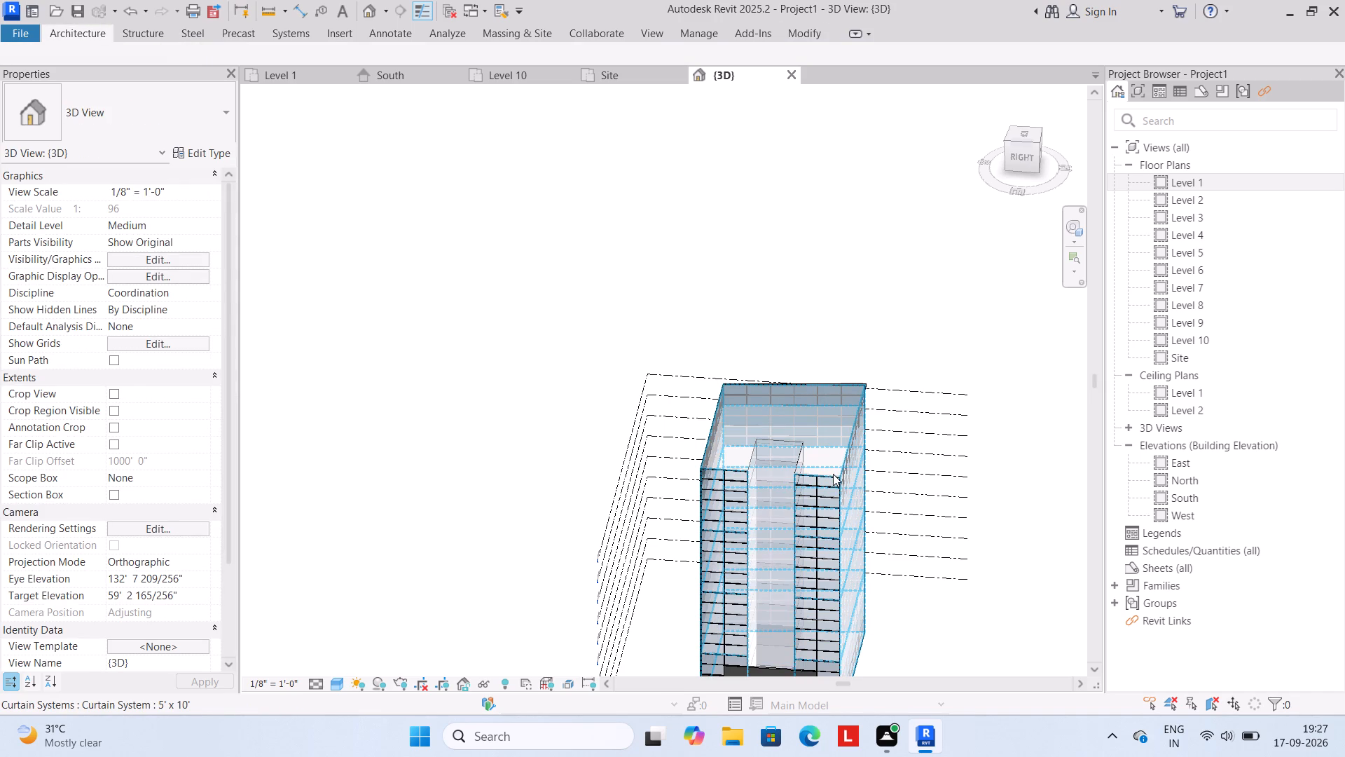
scroll(833, 463, down, 3)
key(Escape)
scroll(804, 452, up, 11)
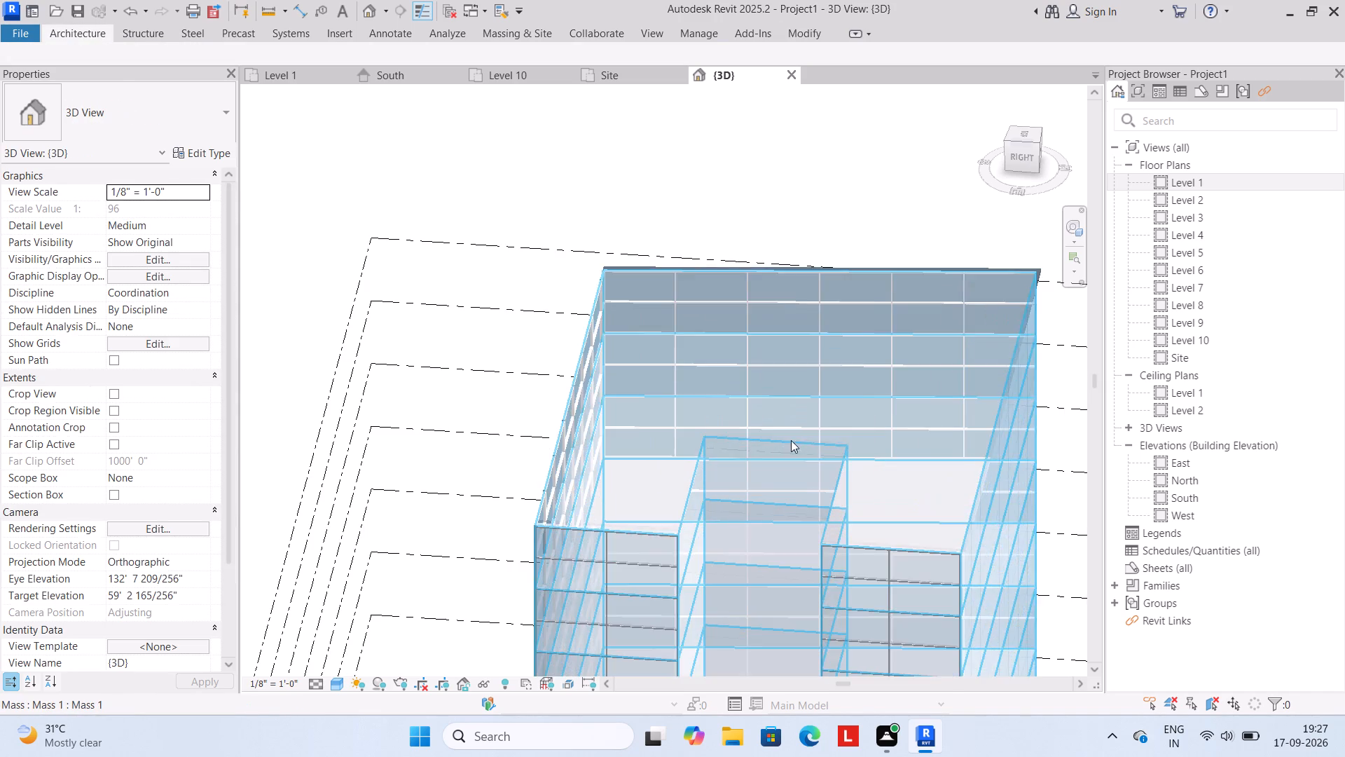
click(647, 483)
scroll(660, 477, down, 8)
middle_drag(662, 474, 644, 290)
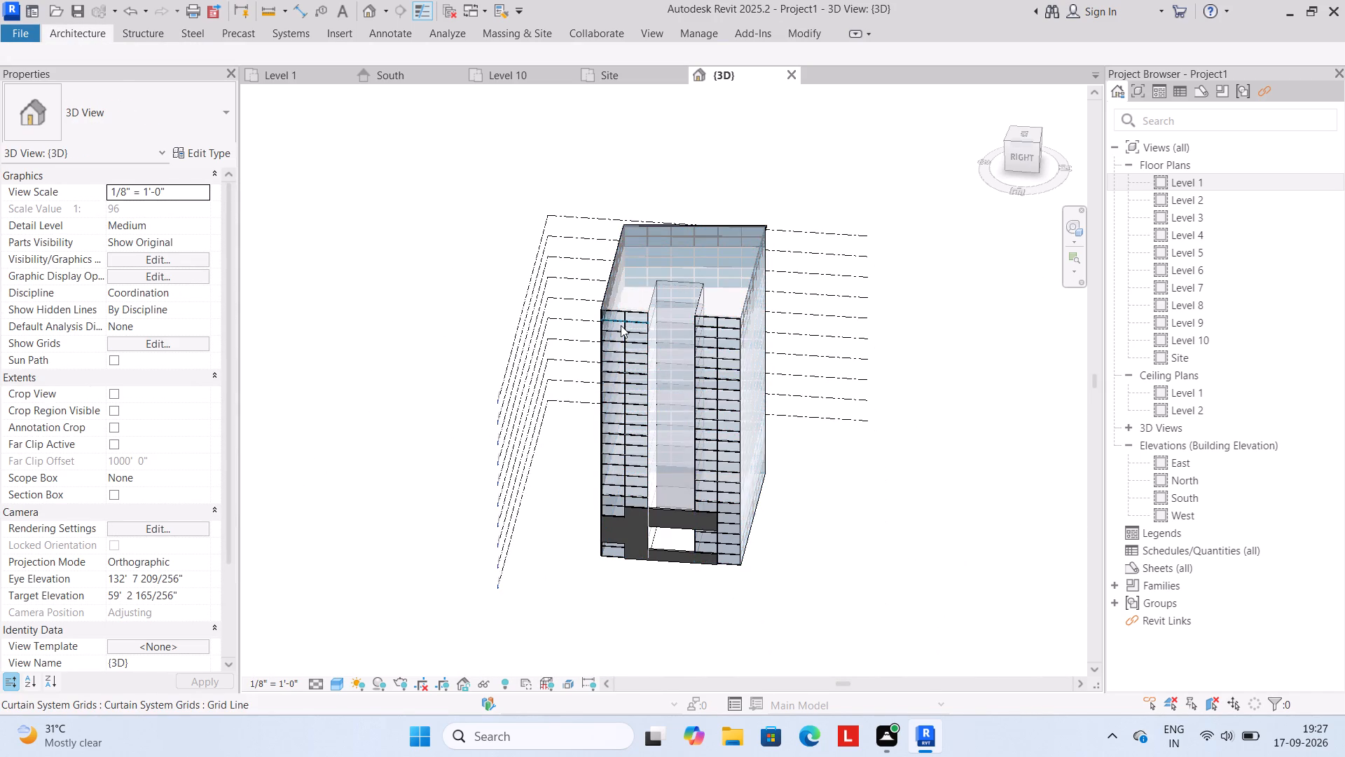
Undo the last two sideways nudges of the roof.
key(ctrl+z)
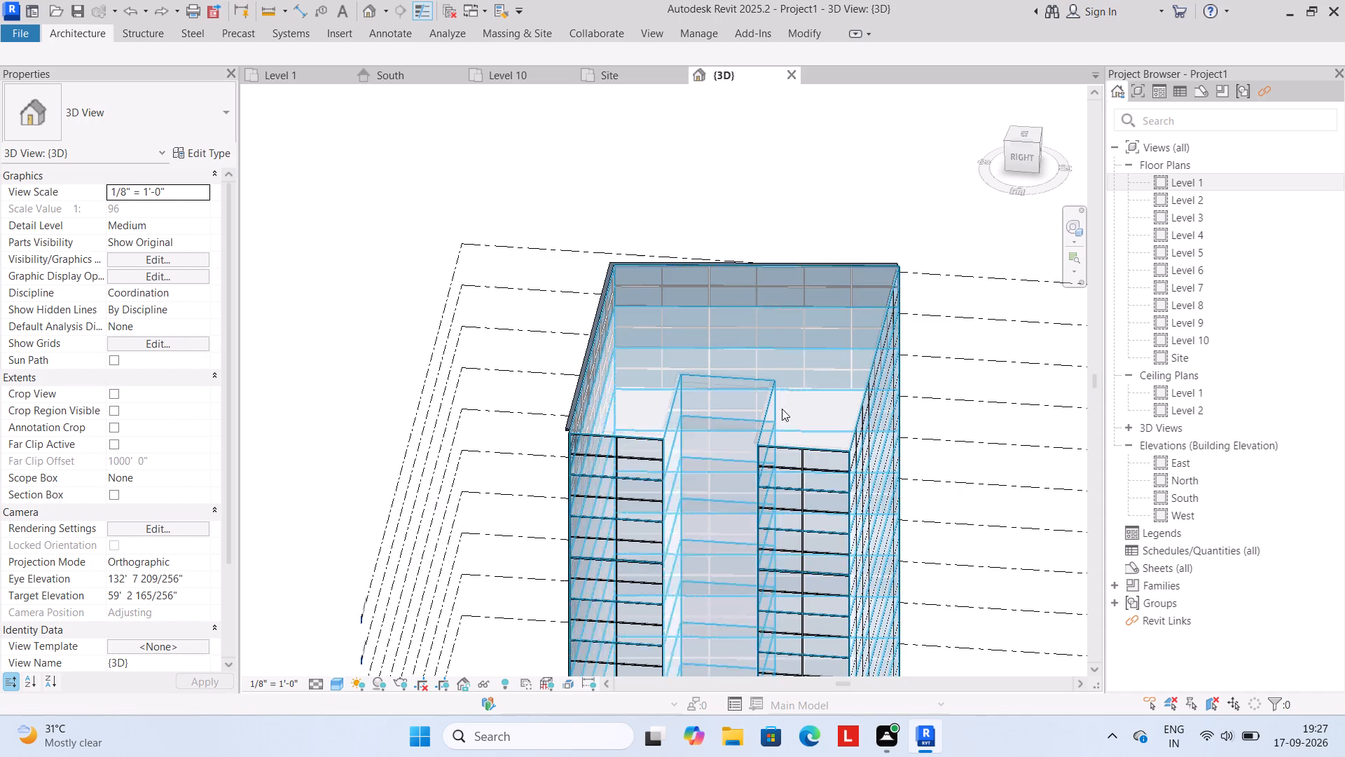
click(827, 361)
scroll(826, 370, down, 4)
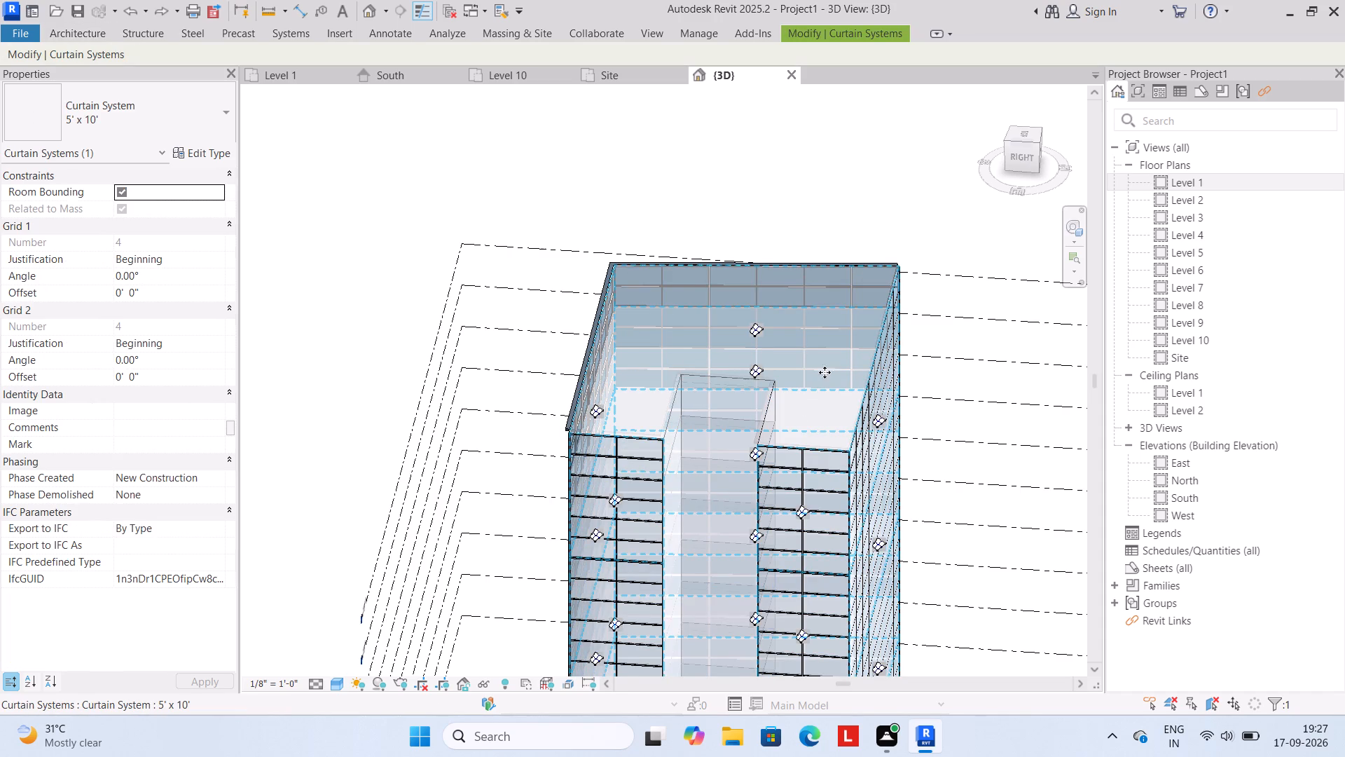
key(Escape)
scroll(863, 594, down, 2)
middle_drag(861, 592, 815, 485)
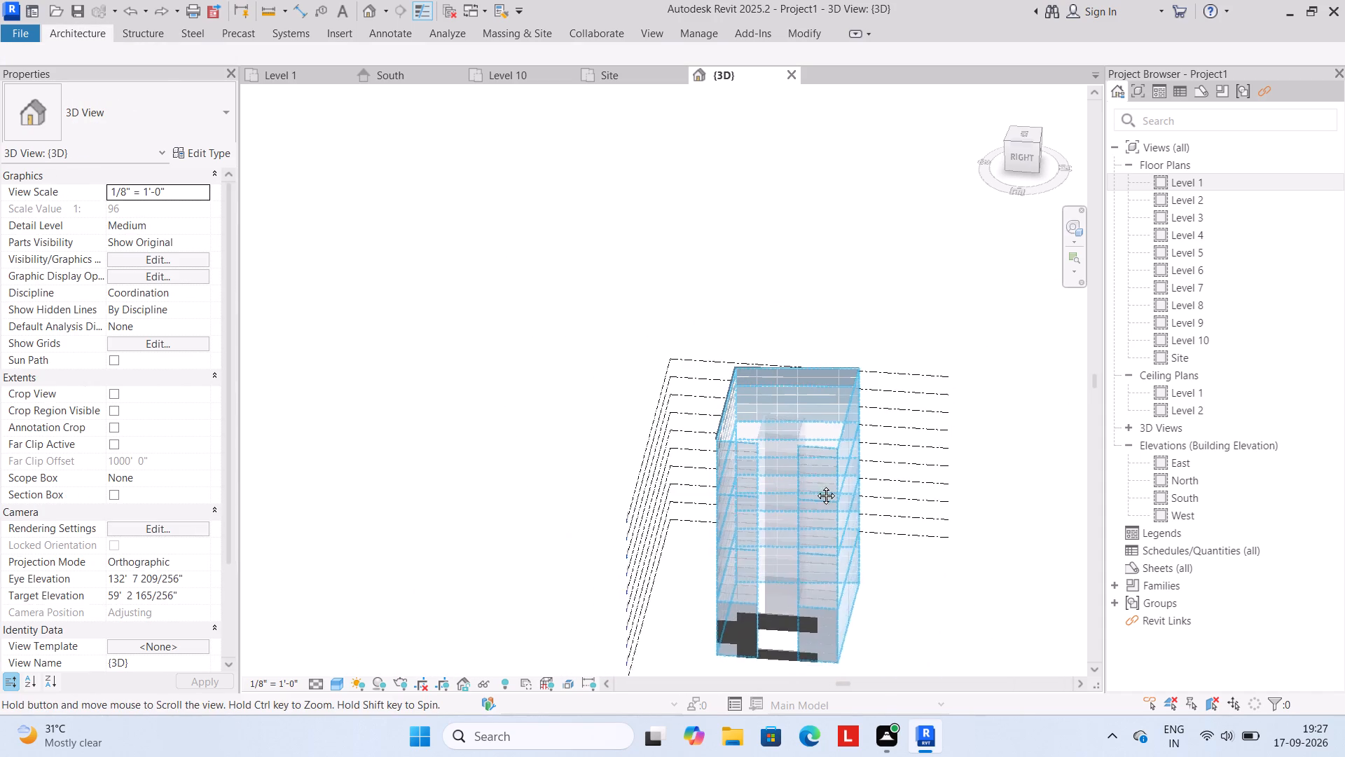
middle_drag(815, 485, 773, 443)
key(ctrl+z)
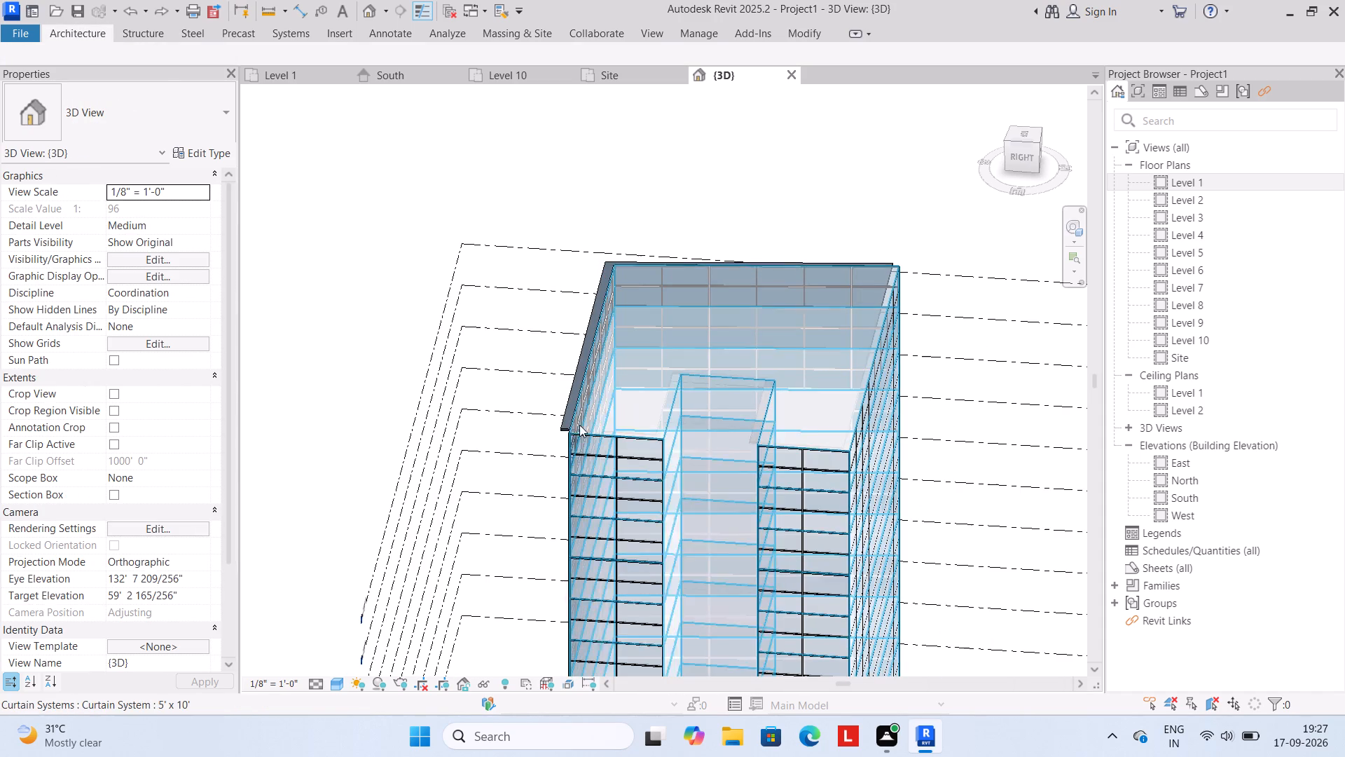
Examine the roof's actual position relative to the tower's top curtain systems from several 3D angles.
click(565, 423)
scroll(565, 423, down, 1)
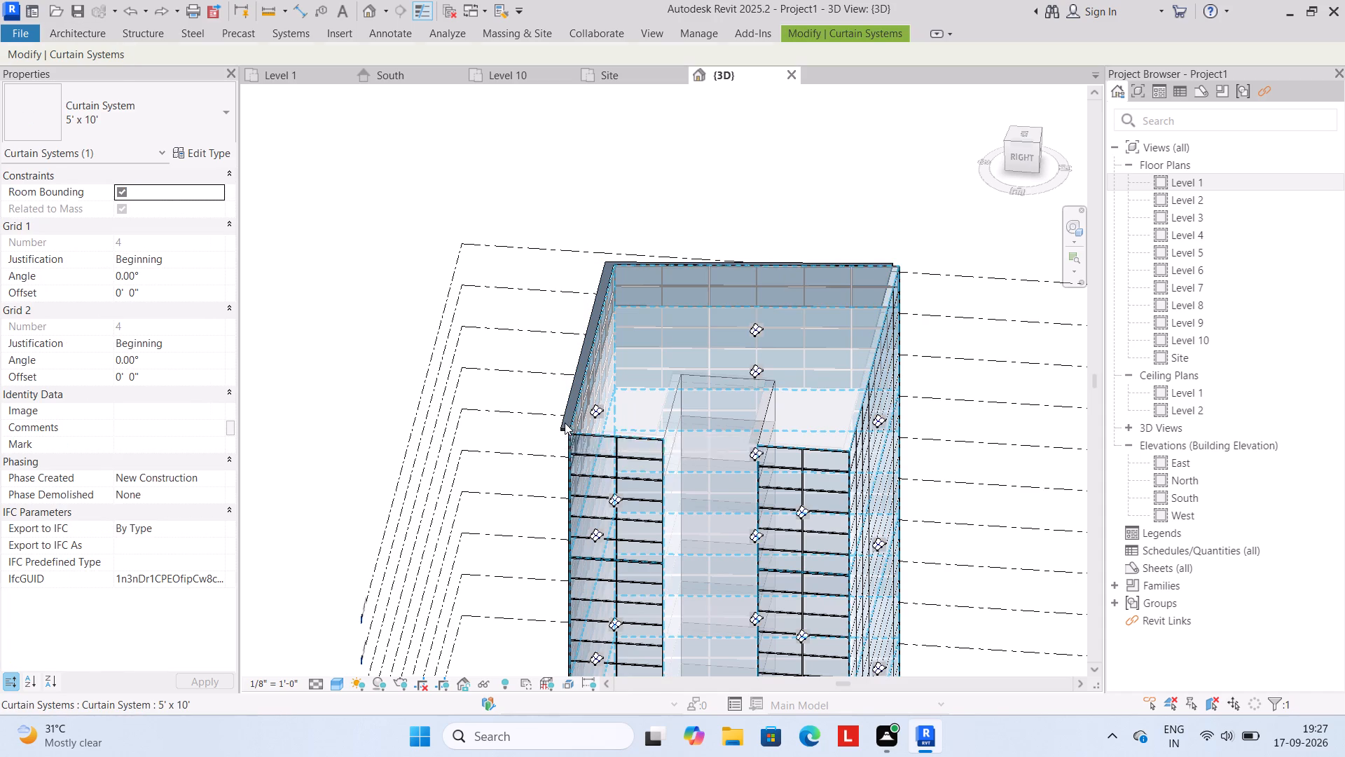
scroll(565, 423, down, 1)
scroll(740, 299, up, 7)
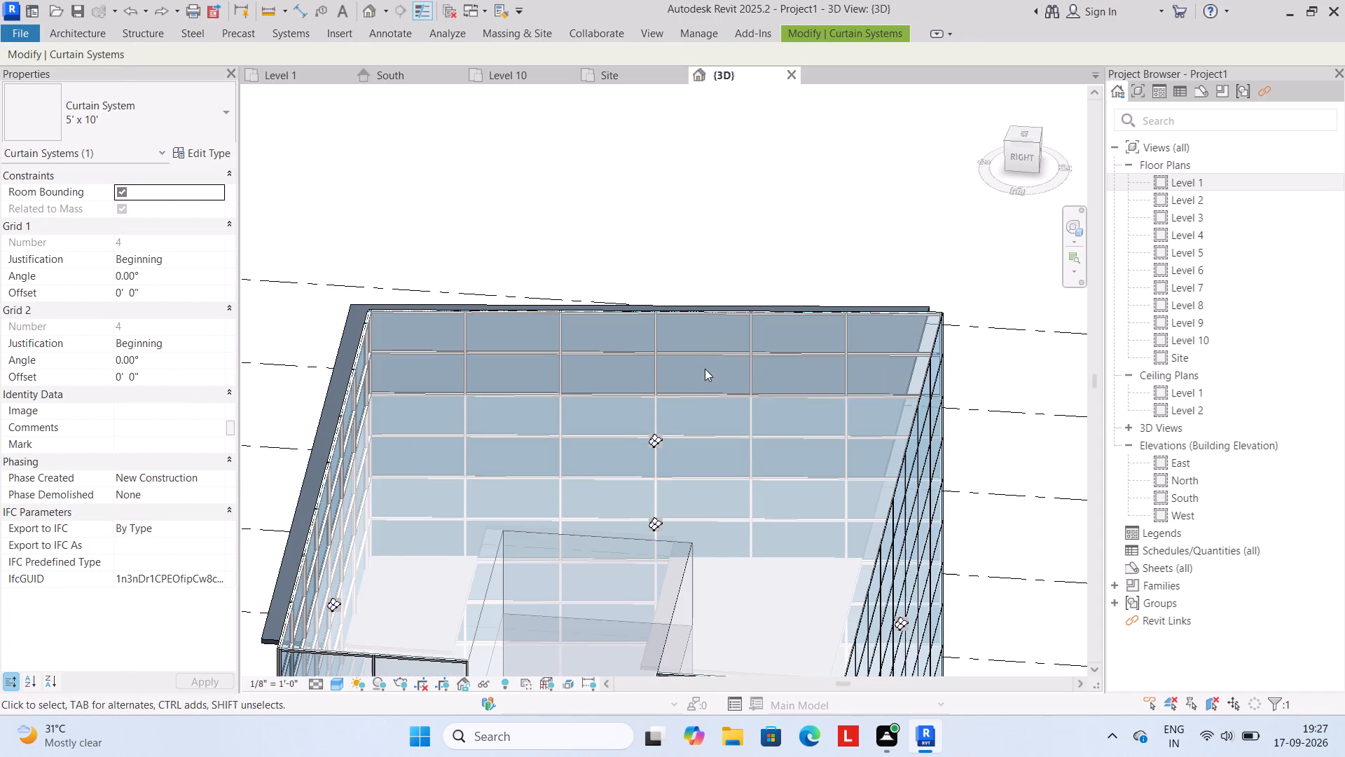
shift+middle_drag(657, 461, 792, 398)
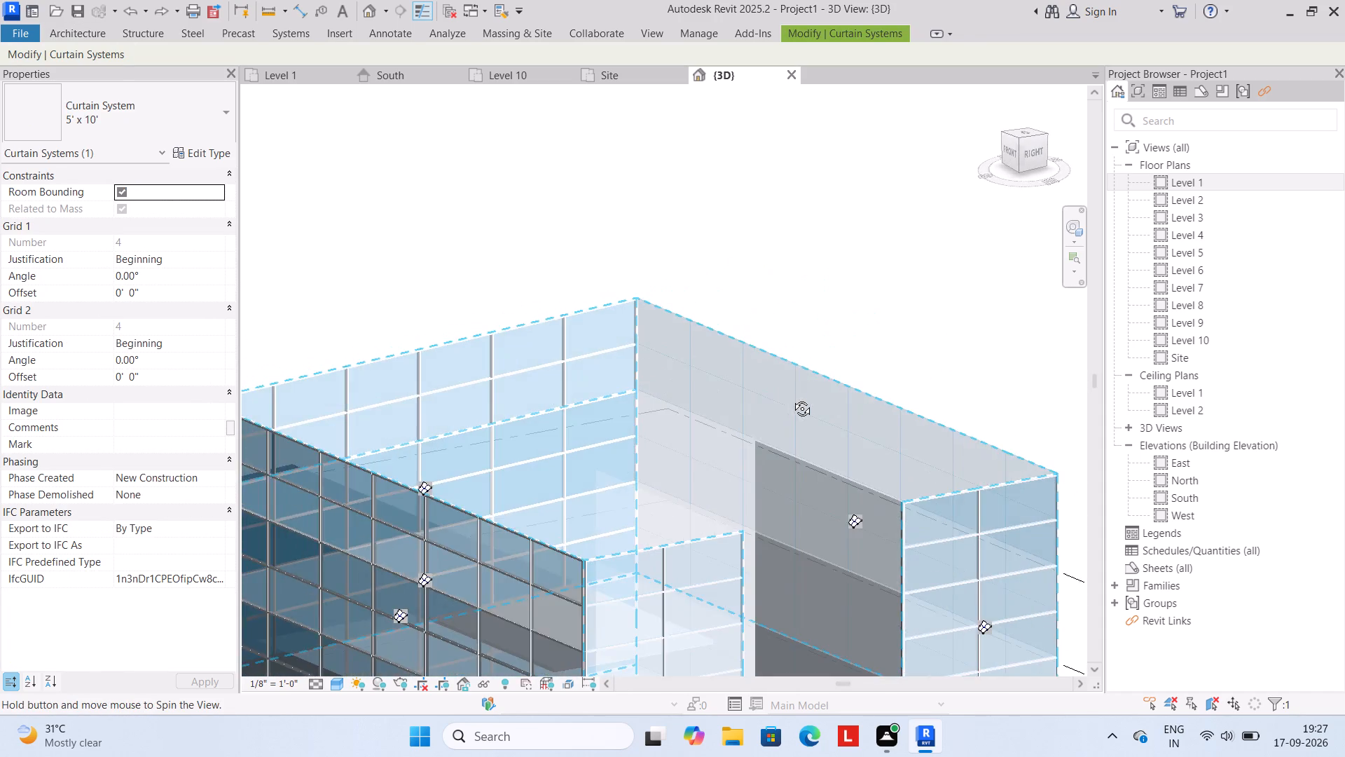
shift+middle_drag(792, 398, 697, 431)
scroll(689, 442, down, 2)
middle_drag(673, 448, 814, 299)
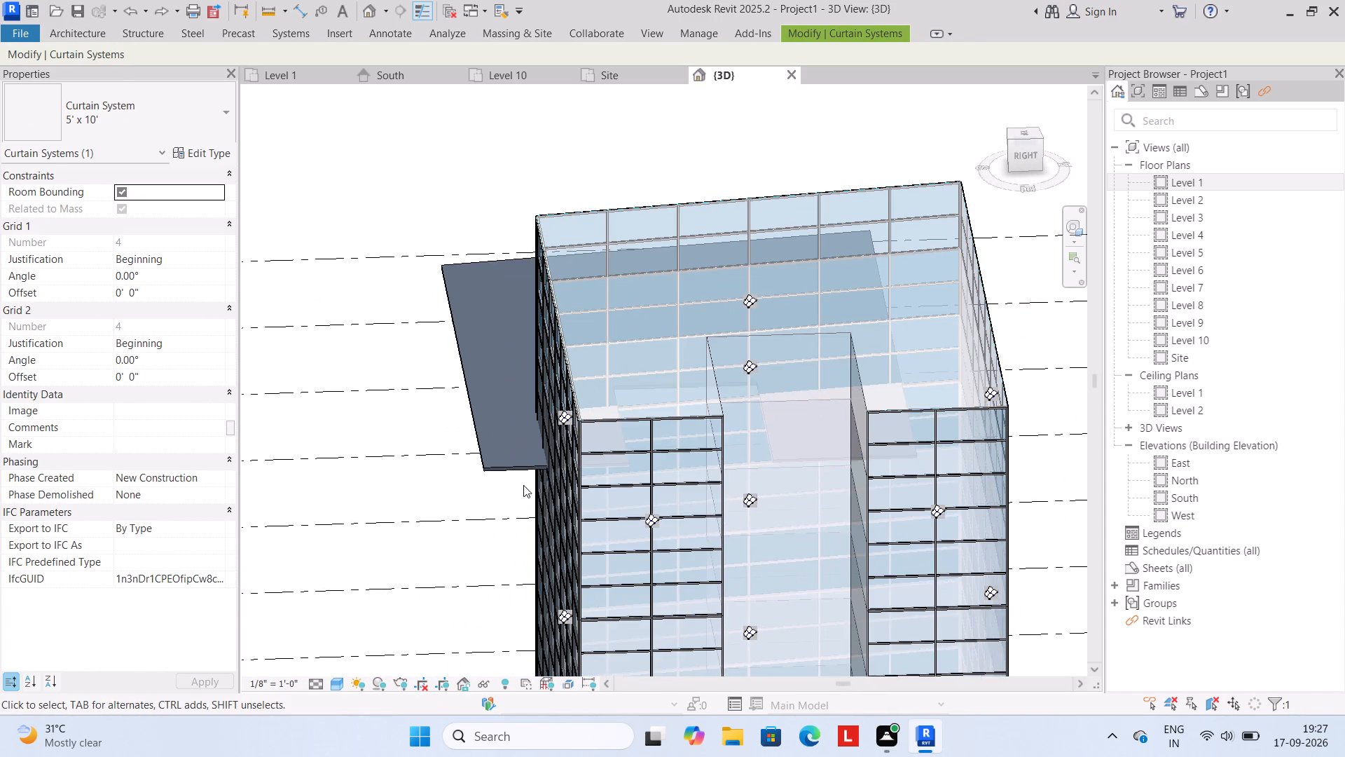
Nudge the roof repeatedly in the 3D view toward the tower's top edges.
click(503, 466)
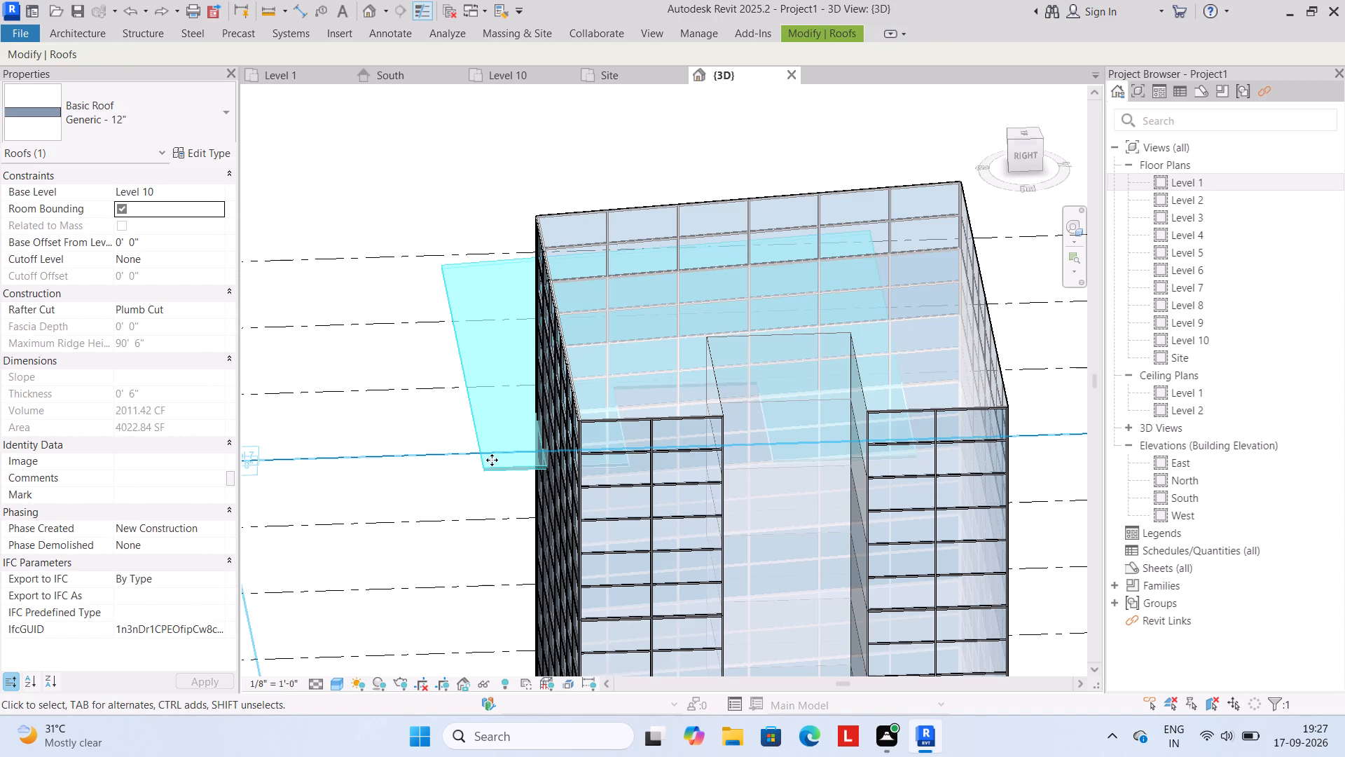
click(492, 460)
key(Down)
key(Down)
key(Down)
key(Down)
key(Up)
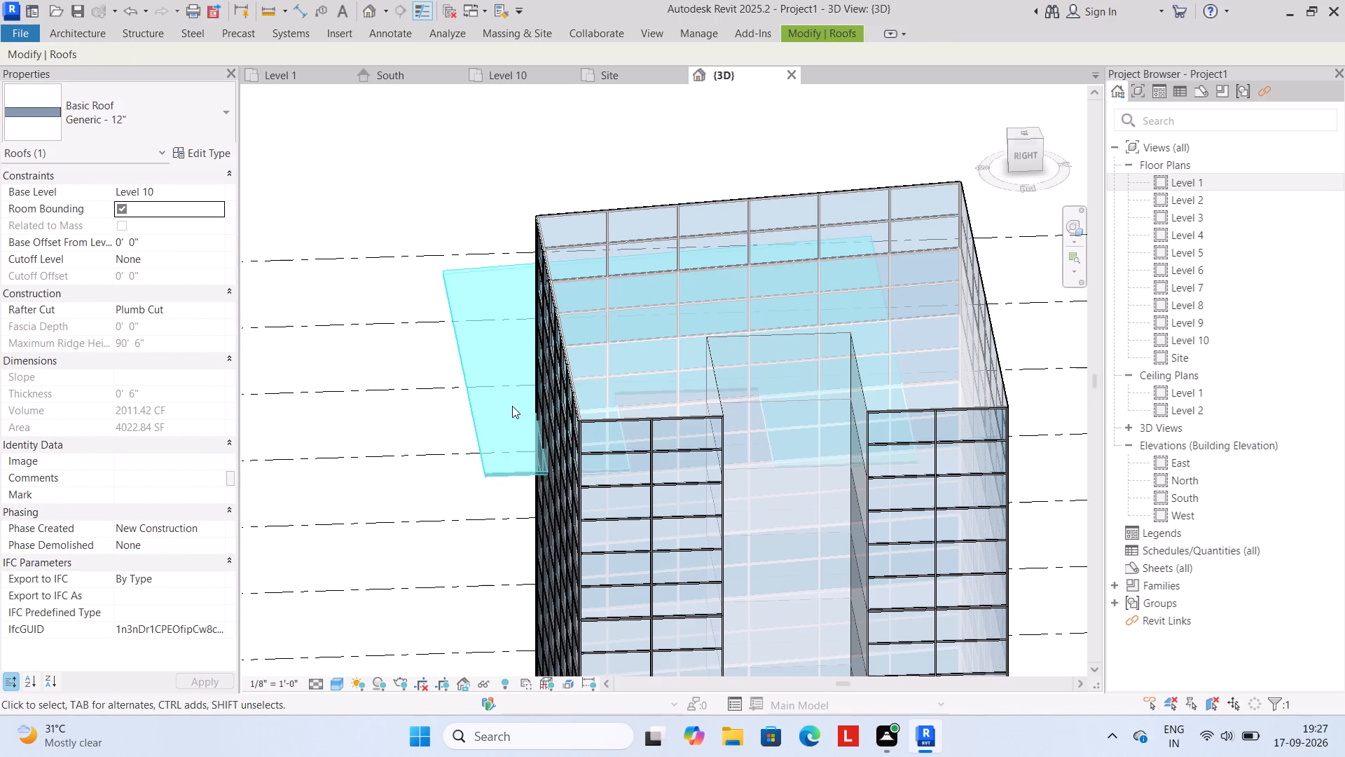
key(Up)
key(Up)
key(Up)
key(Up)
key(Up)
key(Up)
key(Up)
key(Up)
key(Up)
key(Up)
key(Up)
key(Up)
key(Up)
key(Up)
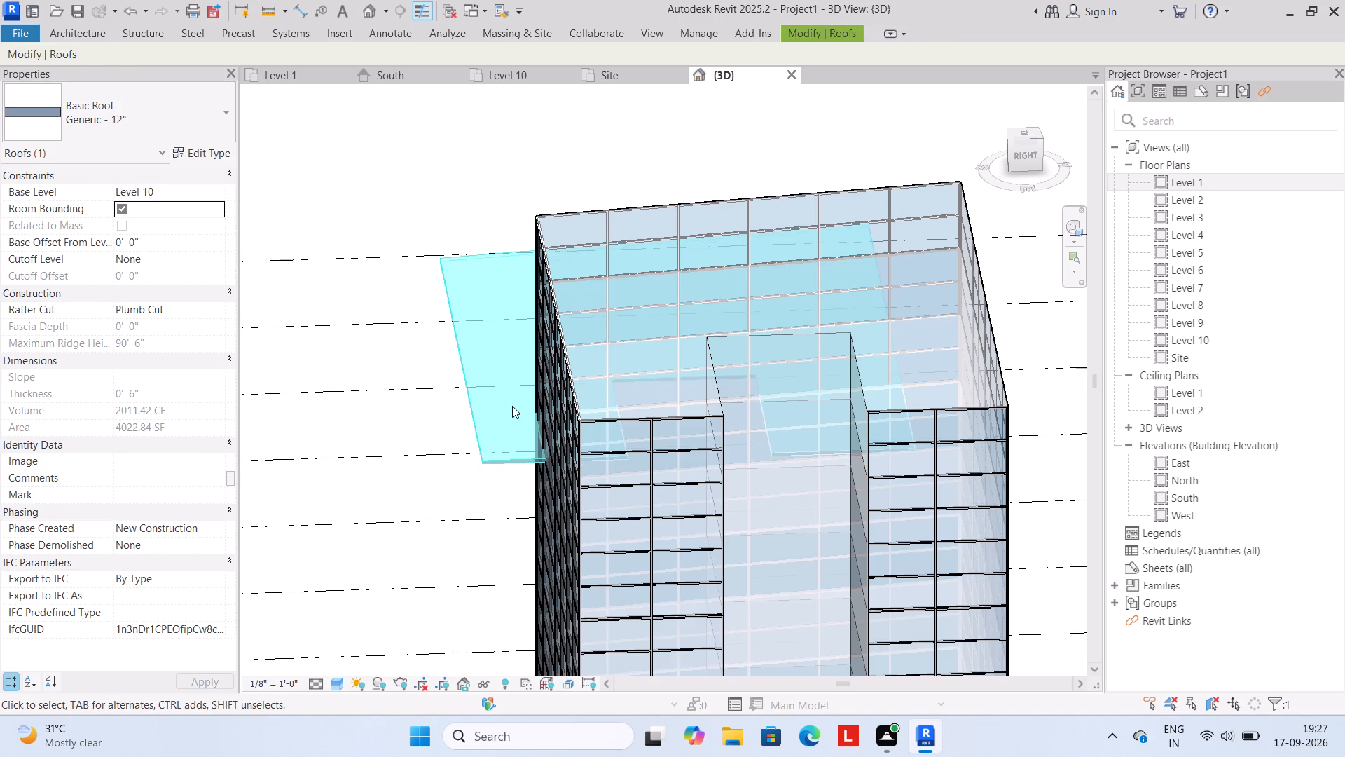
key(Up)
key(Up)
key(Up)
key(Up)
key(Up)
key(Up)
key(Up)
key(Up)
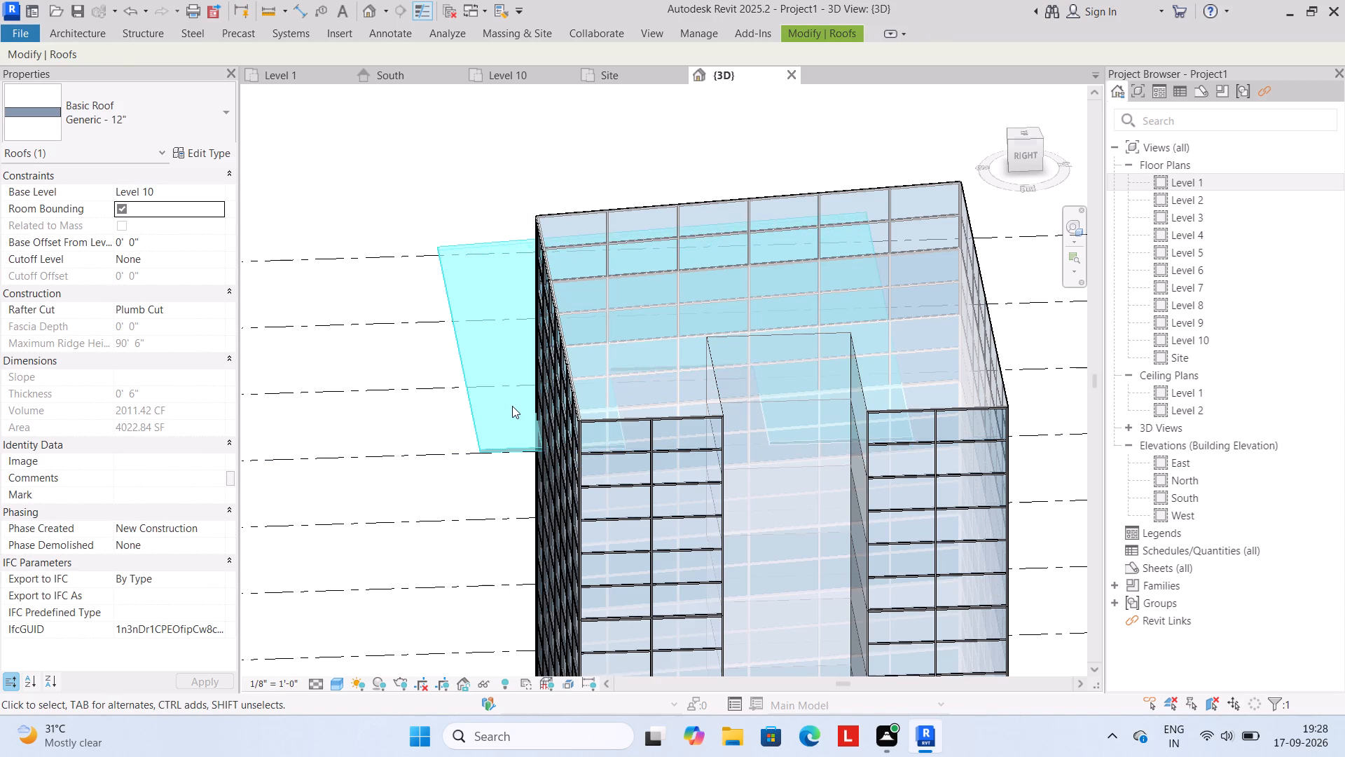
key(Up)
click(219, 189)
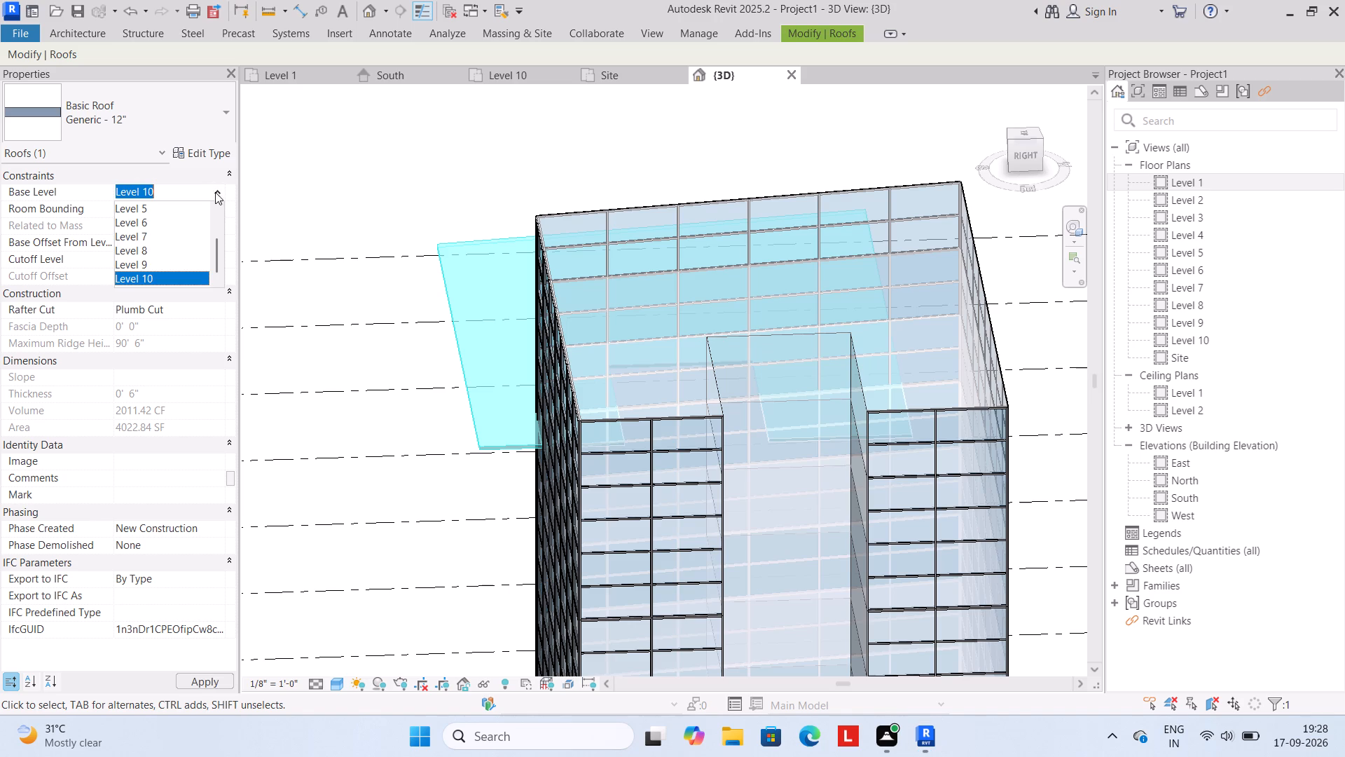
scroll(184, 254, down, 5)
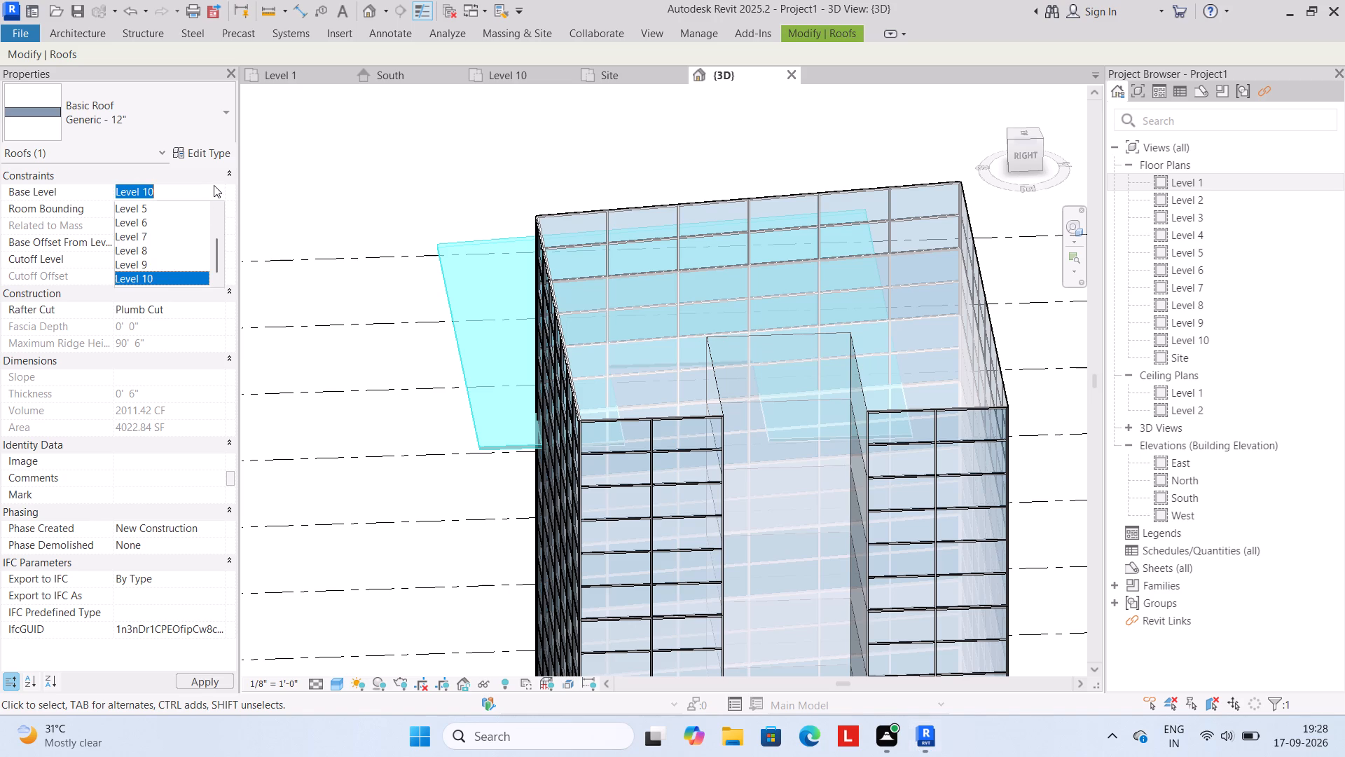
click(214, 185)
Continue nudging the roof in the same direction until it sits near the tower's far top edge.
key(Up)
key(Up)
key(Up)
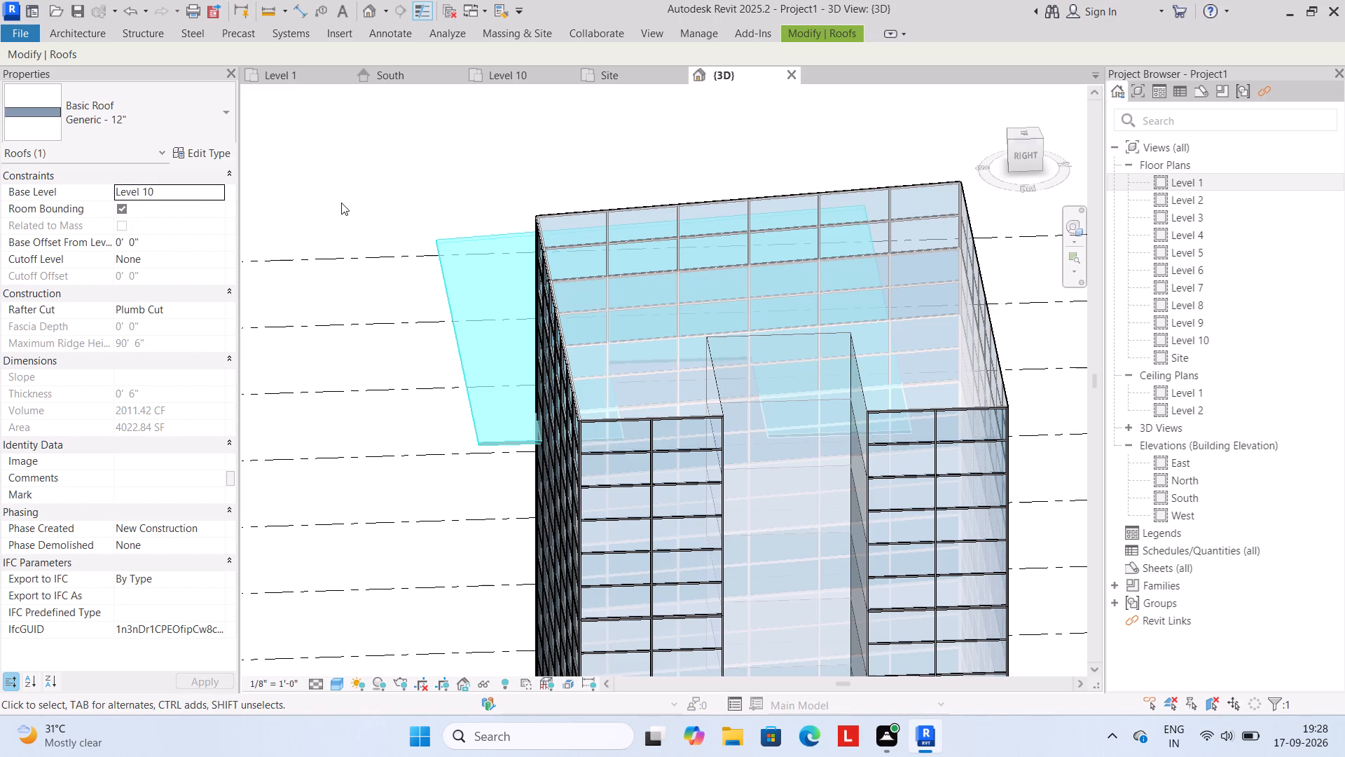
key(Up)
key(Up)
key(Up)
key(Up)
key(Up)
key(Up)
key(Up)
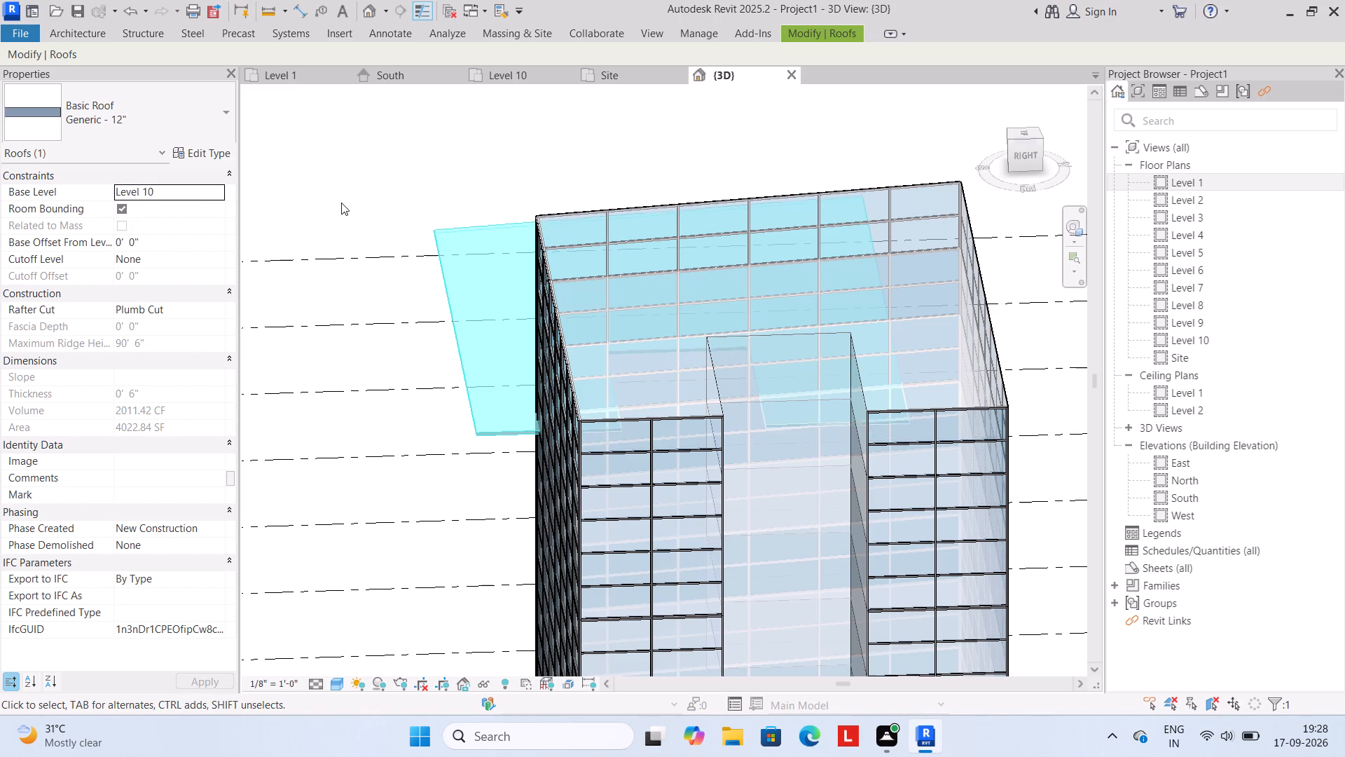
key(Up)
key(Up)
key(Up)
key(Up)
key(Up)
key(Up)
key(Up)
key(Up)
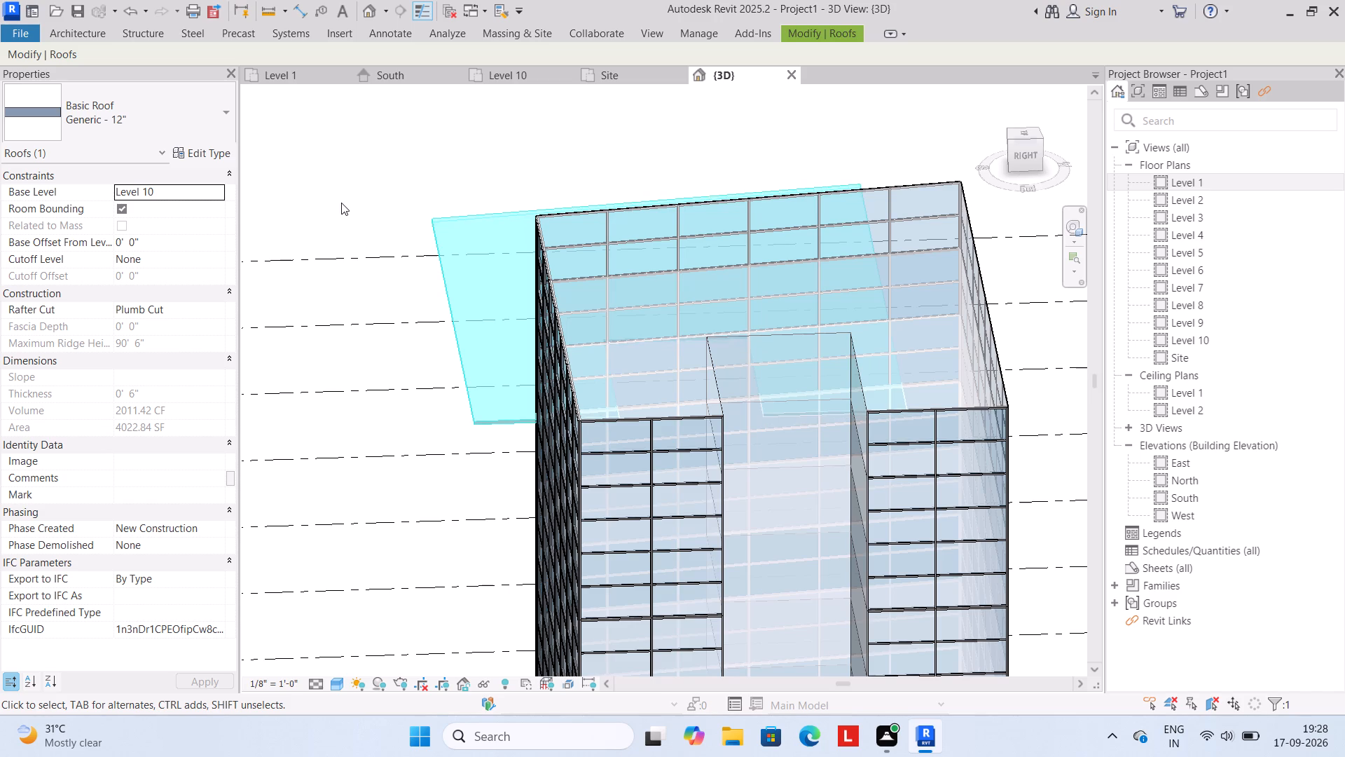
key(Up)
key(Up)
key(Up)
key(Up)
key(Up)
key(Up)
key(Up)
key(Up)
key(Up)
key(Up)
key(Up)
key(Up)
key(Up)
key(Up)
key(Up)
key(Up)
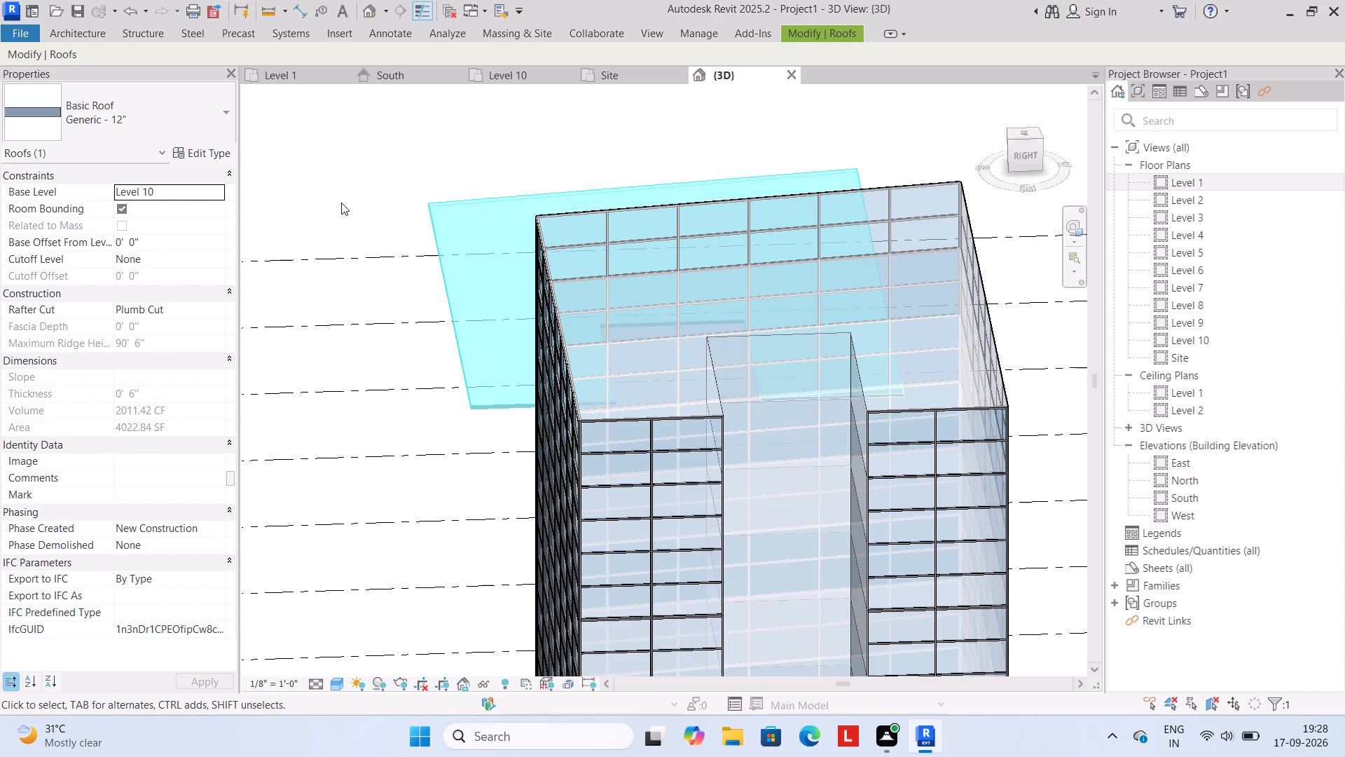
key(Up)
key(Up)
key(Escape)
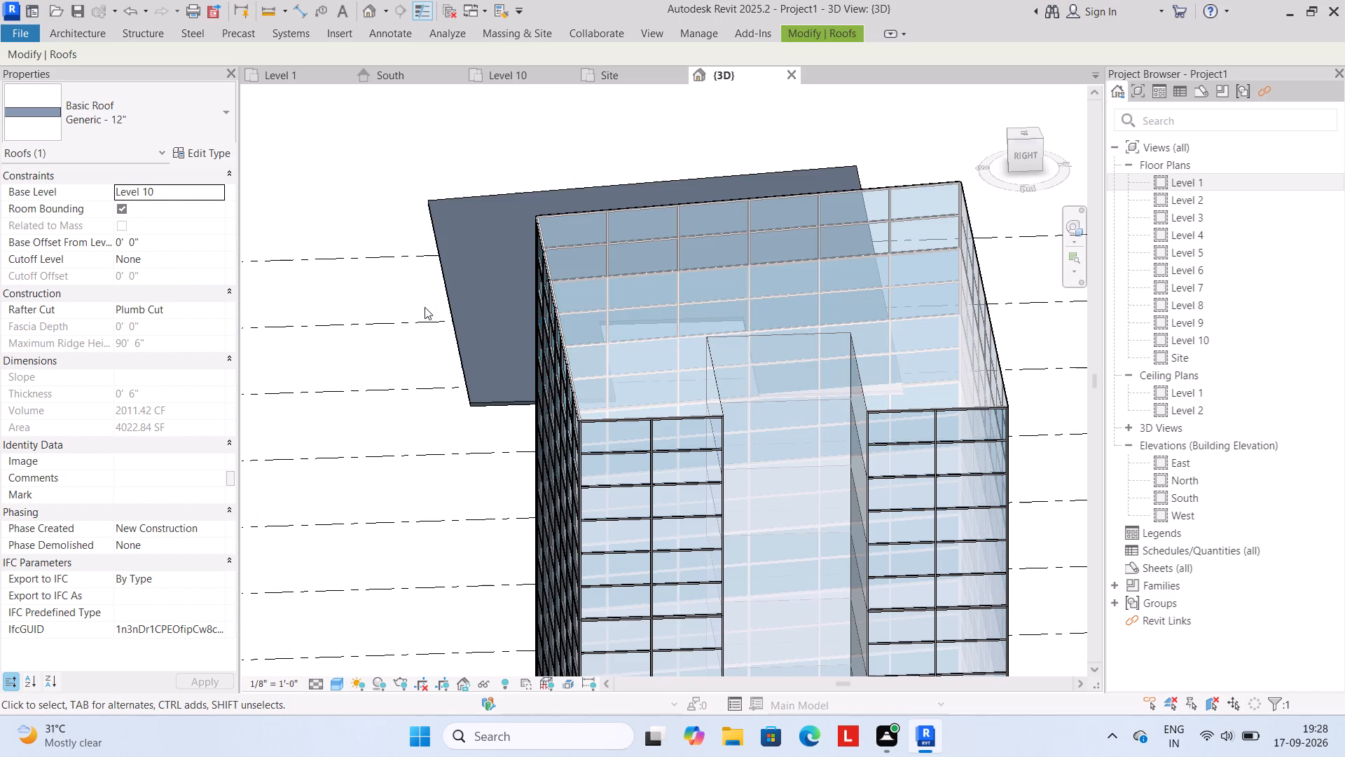
Delete the misaligned roof from the model.
click(448, 271)
key(Delete)
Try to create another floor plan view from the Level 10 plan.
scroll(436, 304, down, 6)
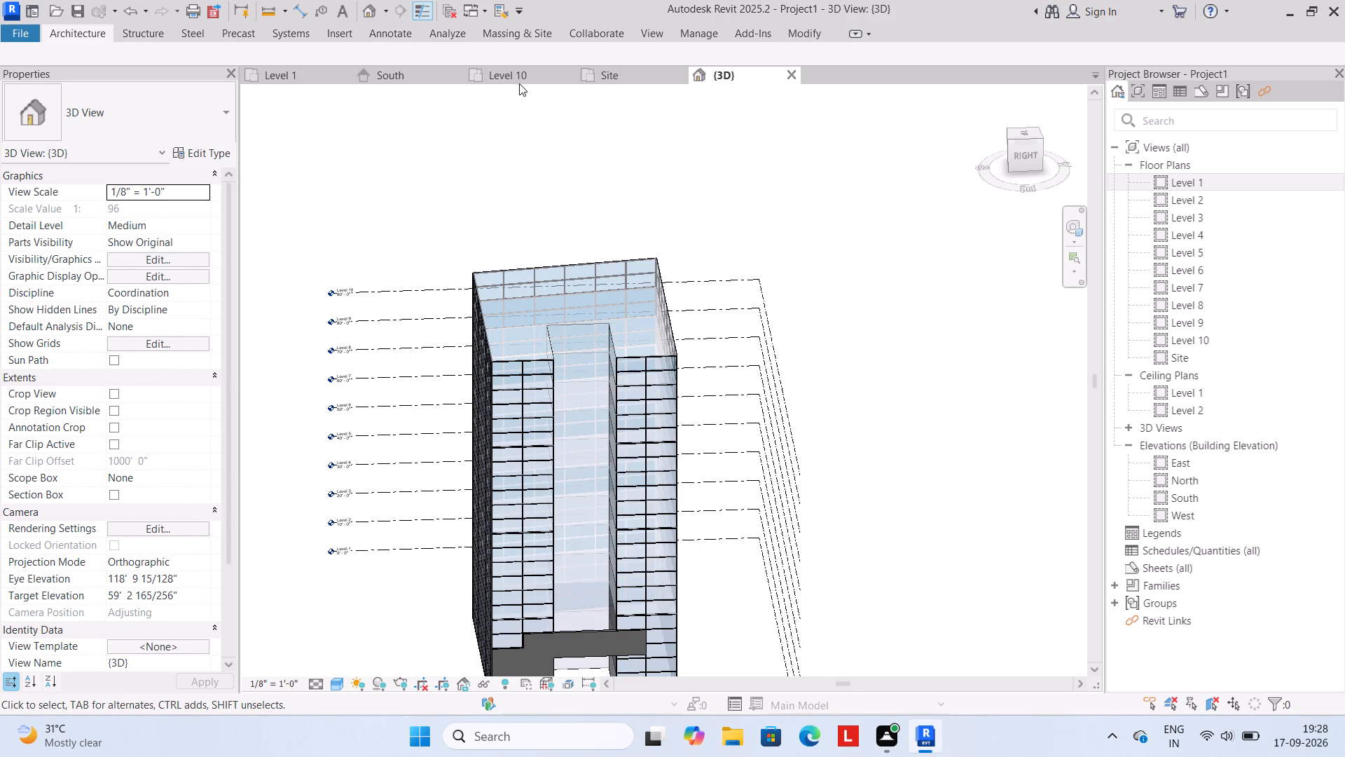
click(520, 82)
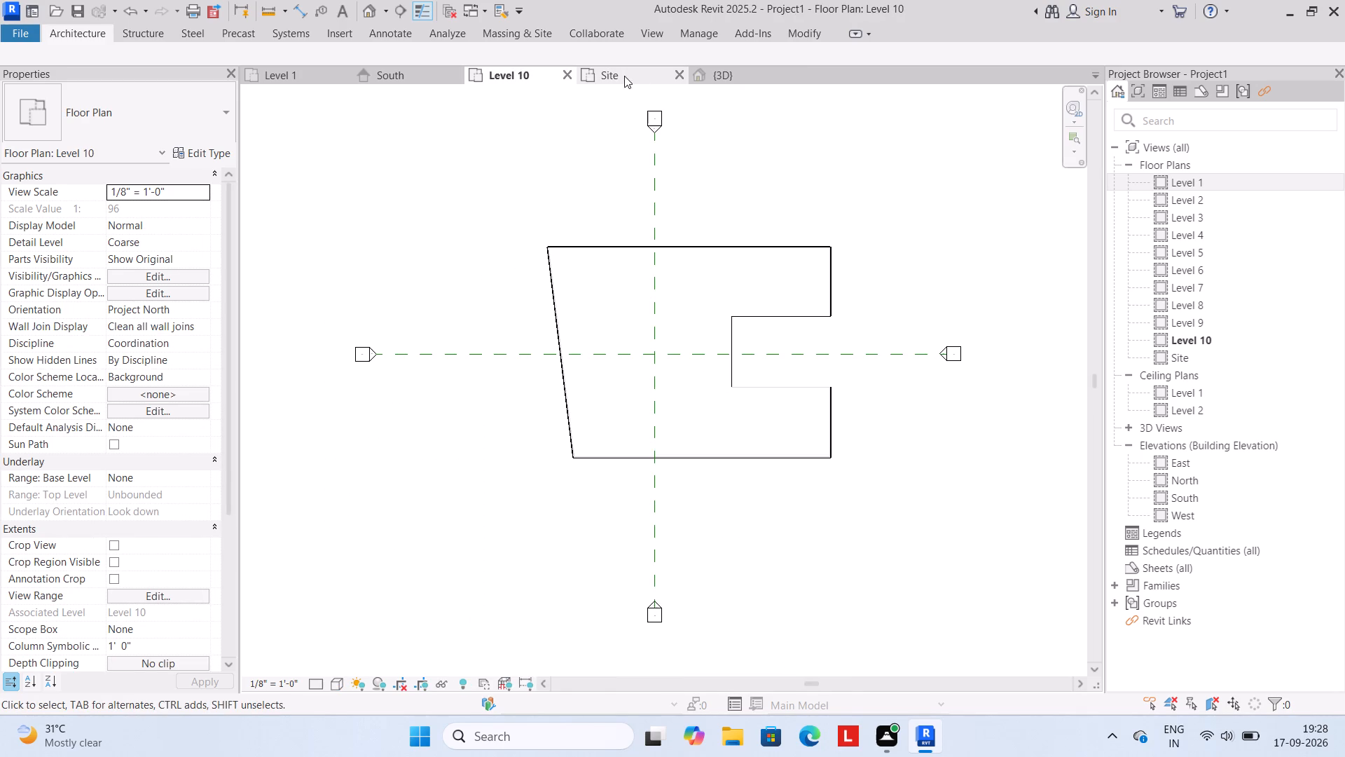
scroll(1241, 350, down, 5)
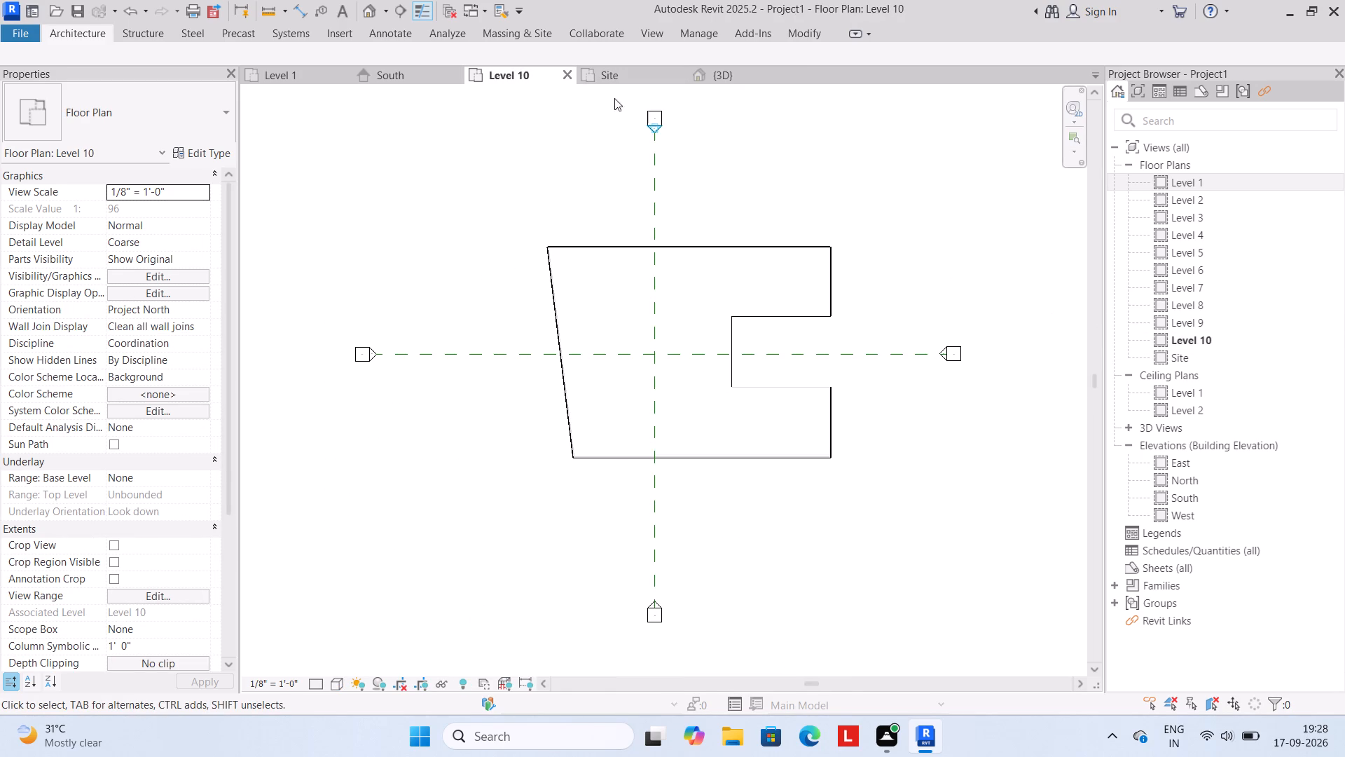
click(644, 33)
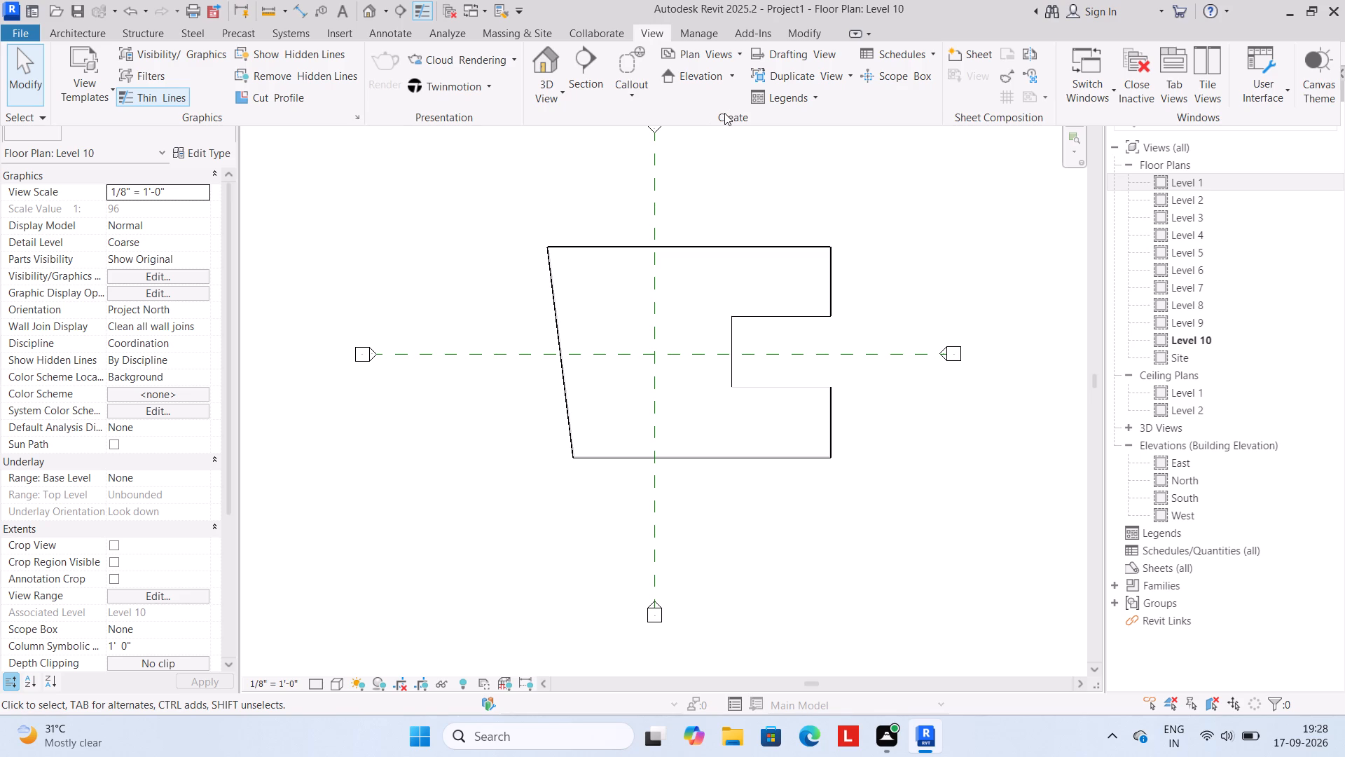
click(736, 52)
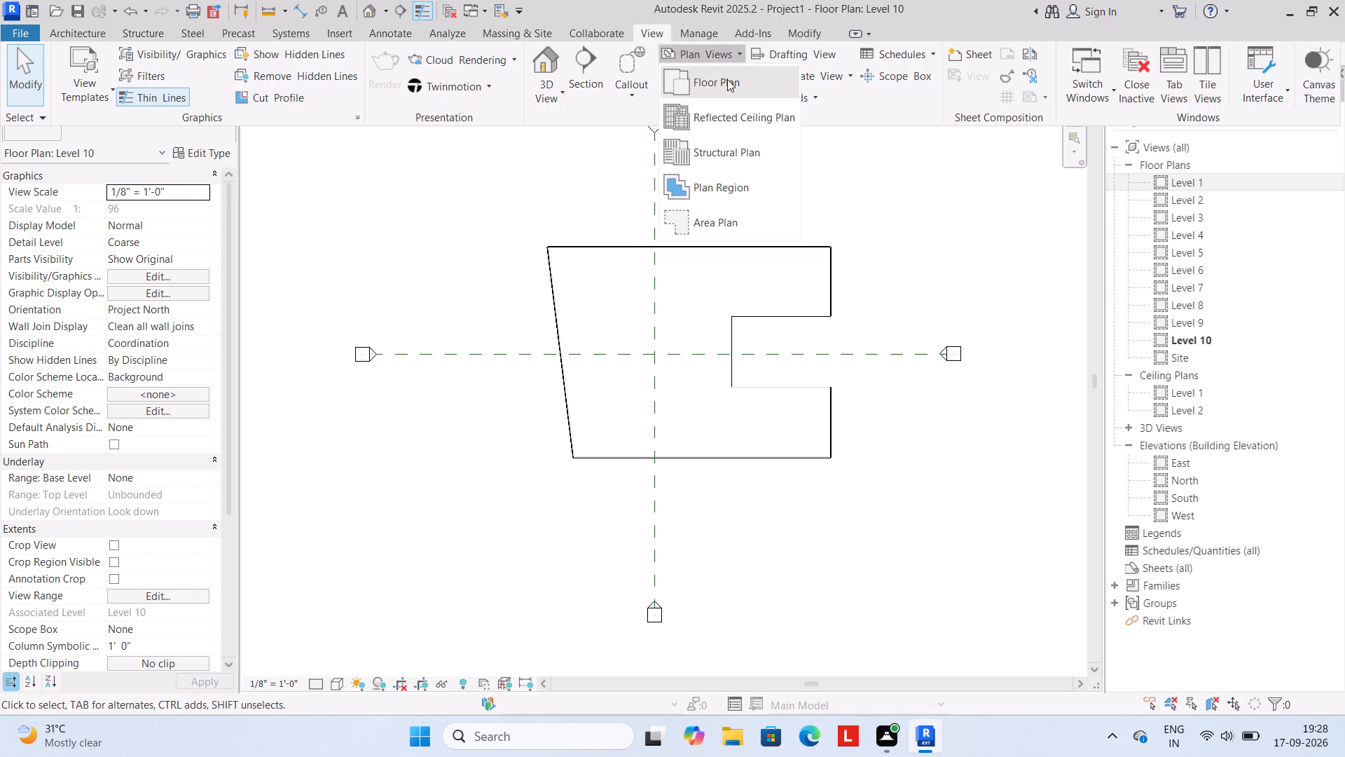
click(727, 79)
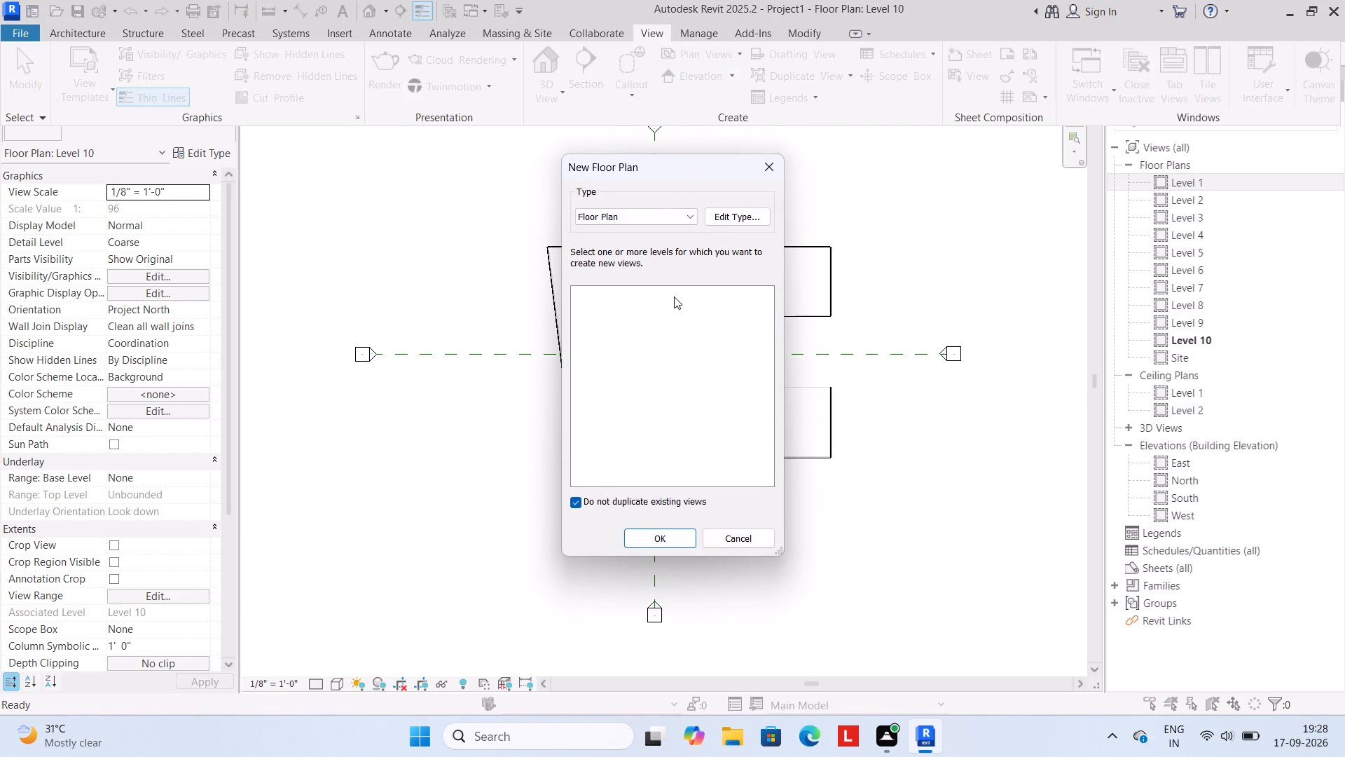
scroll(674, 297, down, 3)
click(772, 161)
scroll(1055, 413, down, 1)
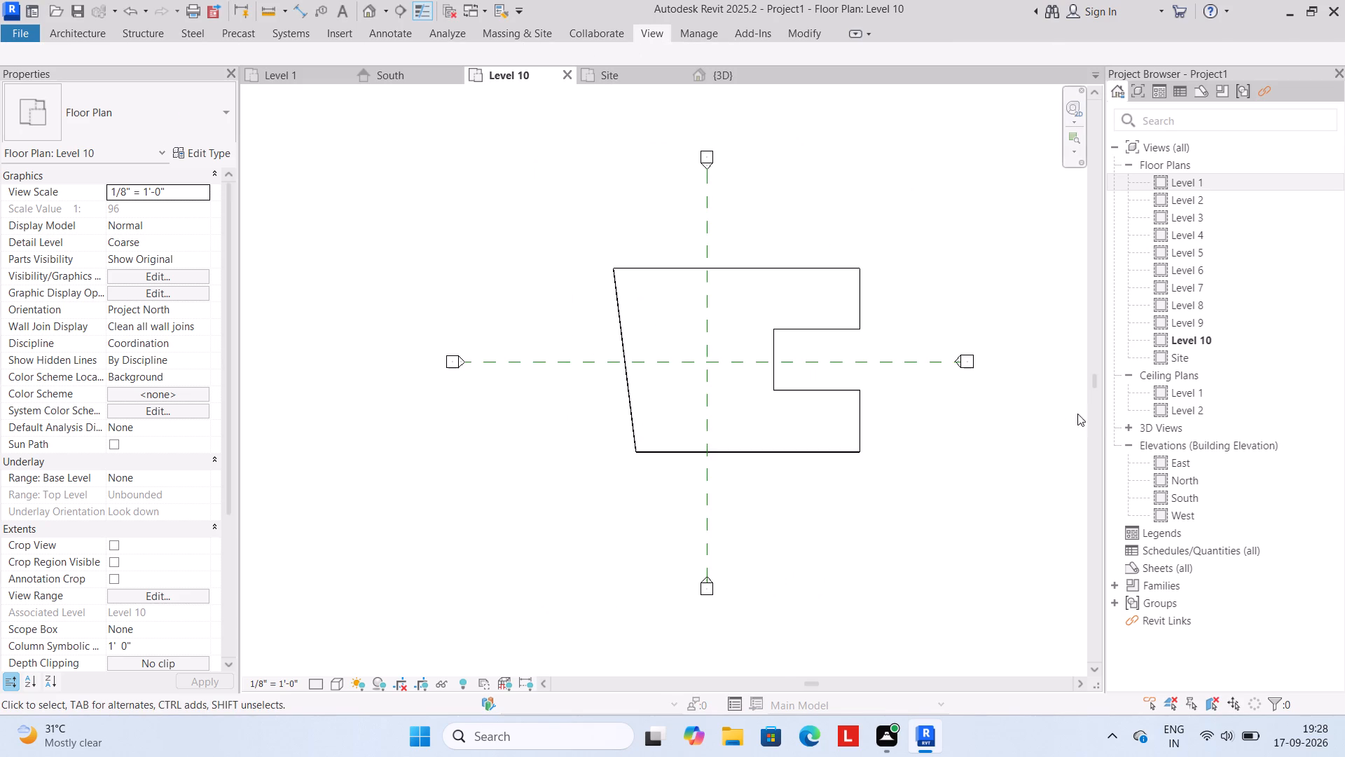
In the North elevation, add three levels above Level 10 by picking lines at a 10' offset, reaching the tower's top.
double_click(1193, 483)
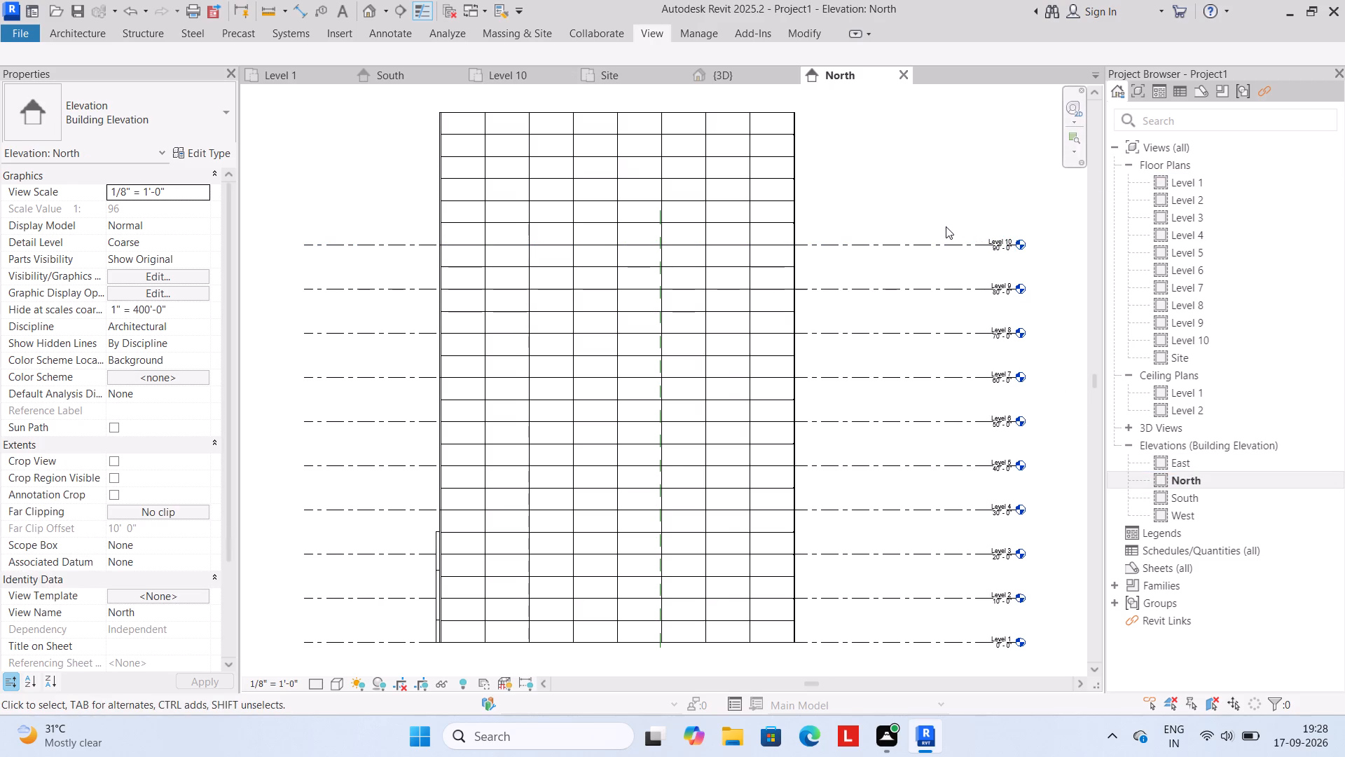
scroll(946, 226, down, 2)
middle_drag(875, 183, 861, 237)
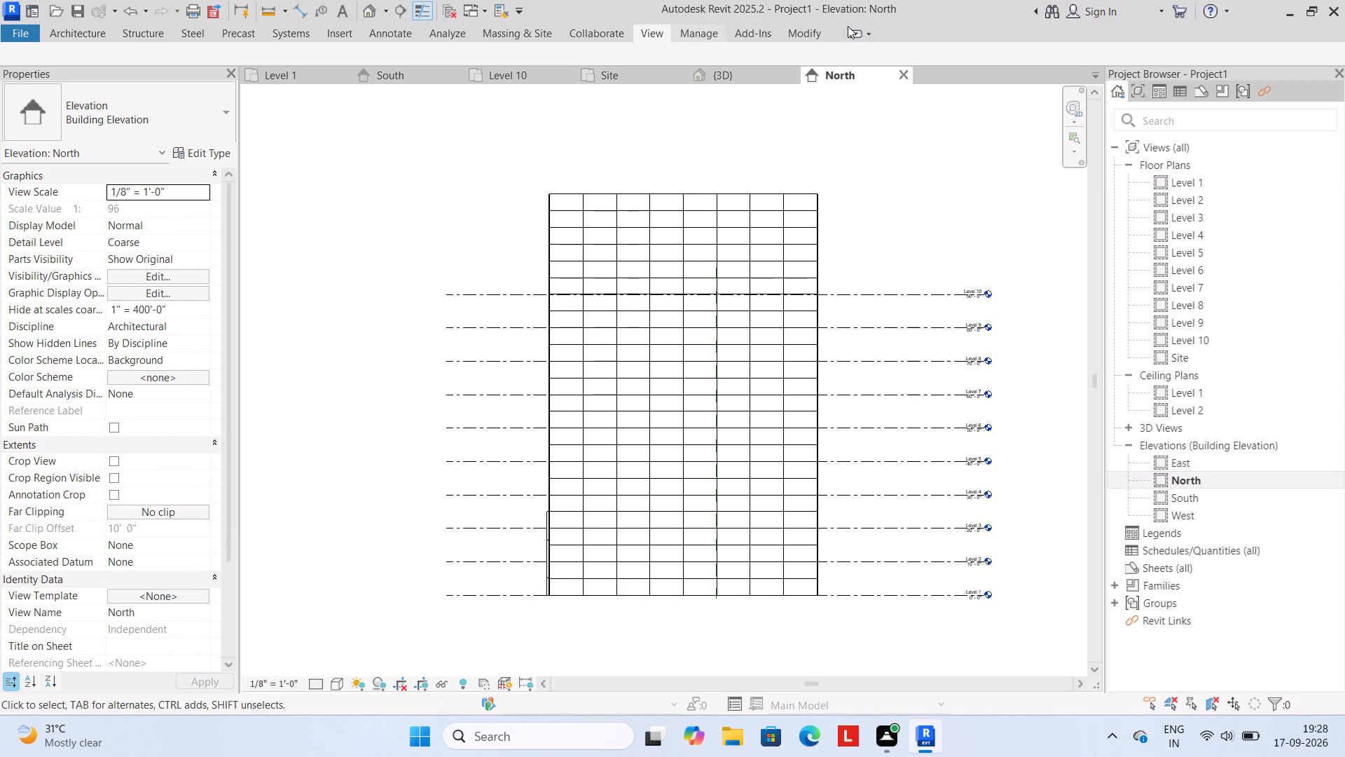
click(69, 31)
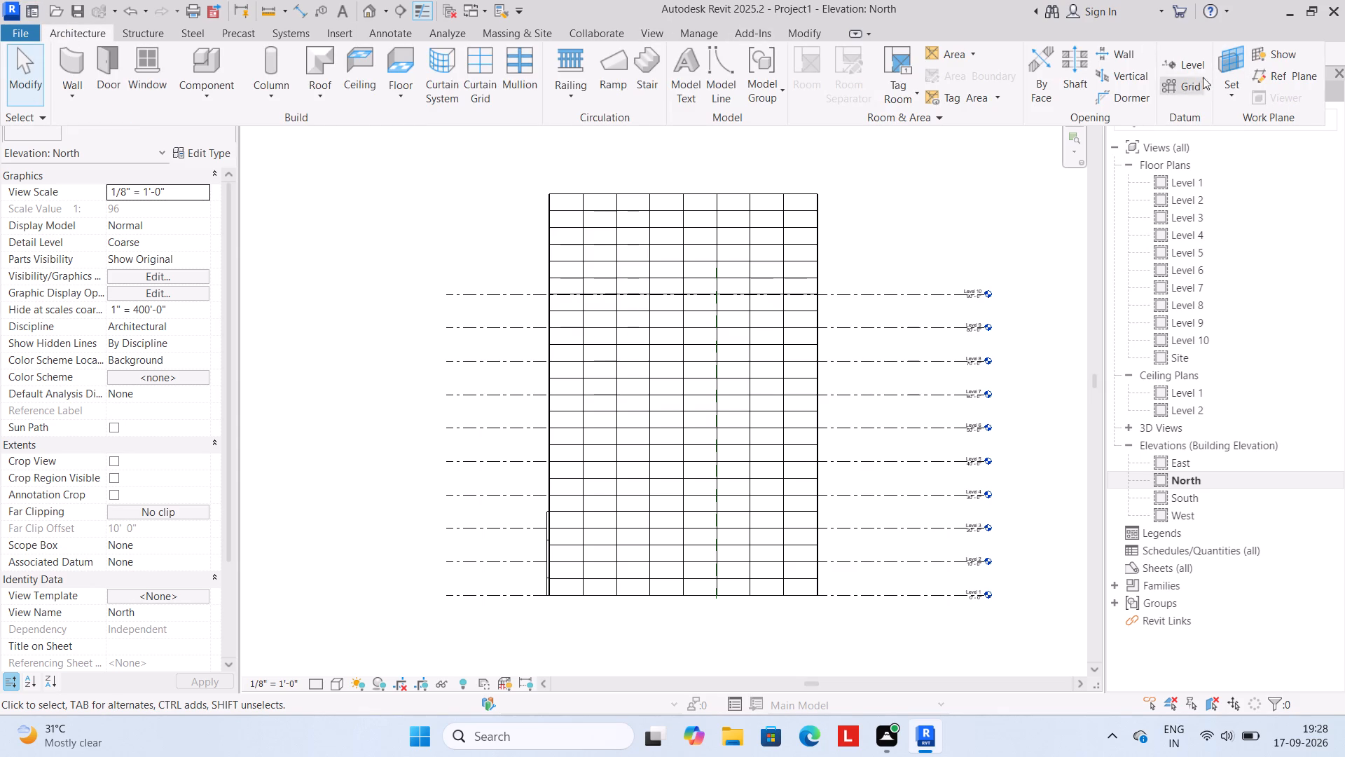
click(1184, 63)
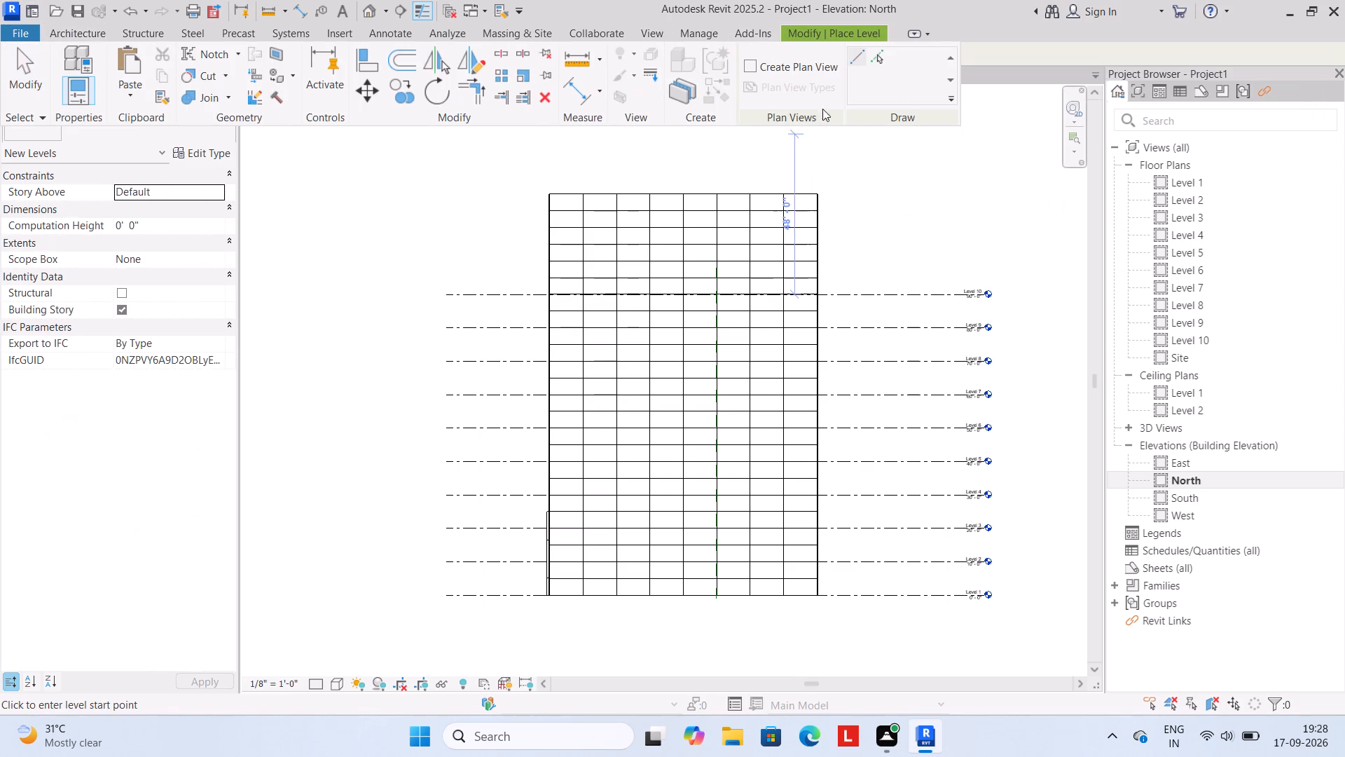
click(876, 51)
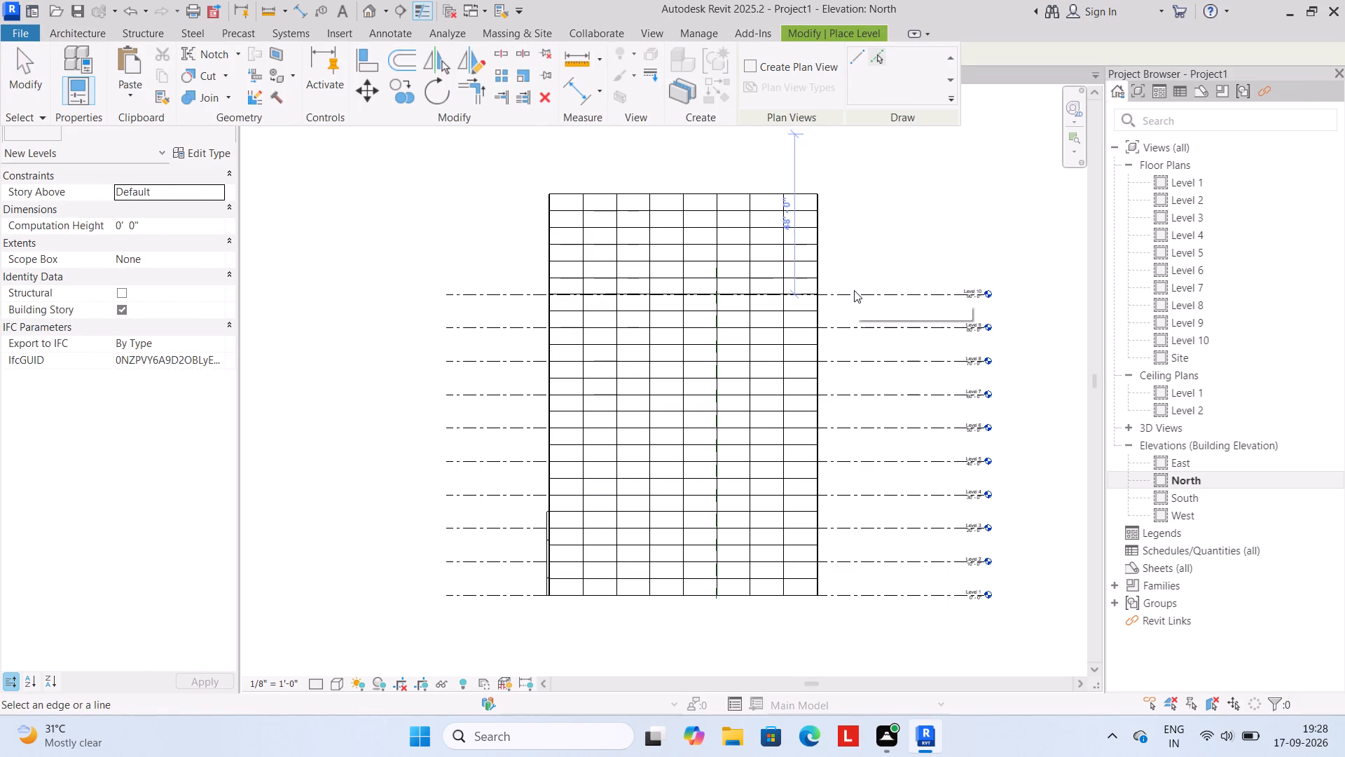
click(860, 291)
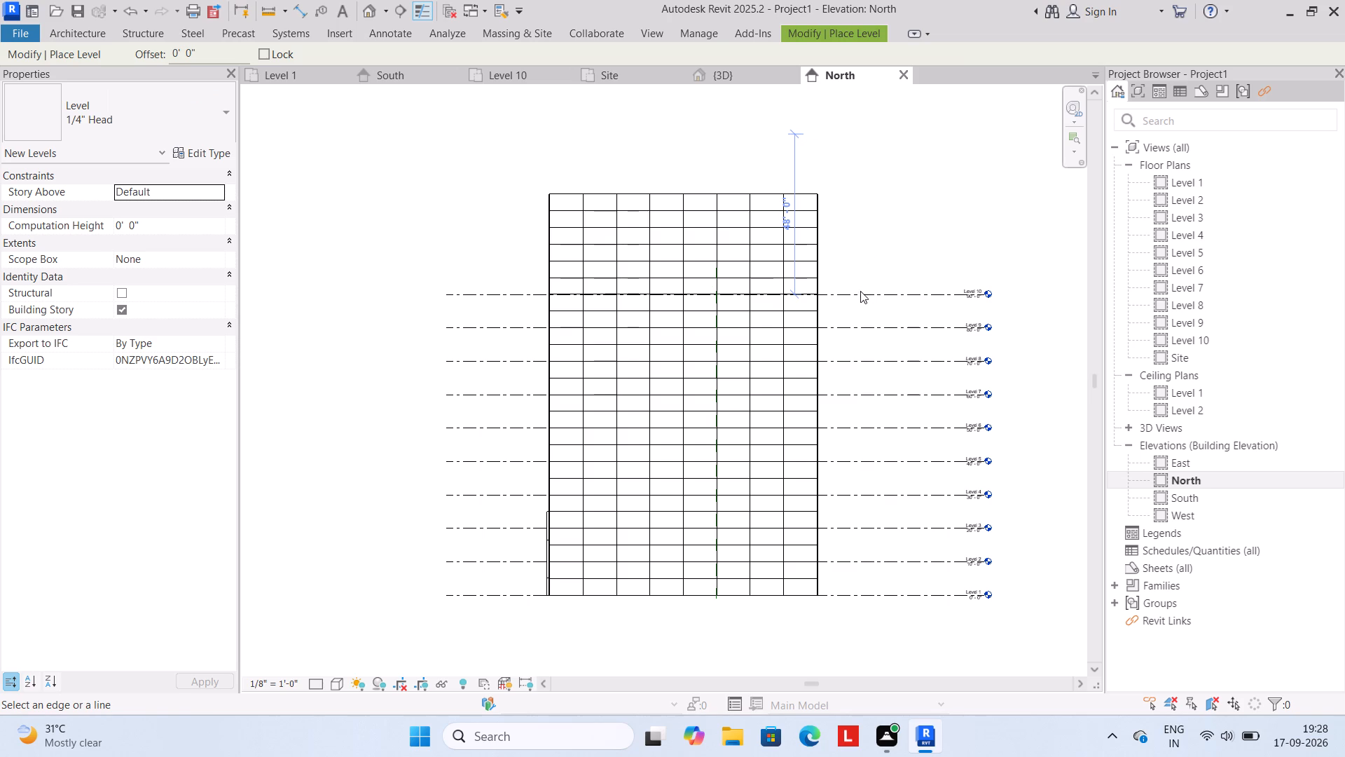
click(857, 297)
click(854, 15)
click(202, 48)
key(1)
key(BackSpace)
key(BackSpace)
key(BackSpace)
key(BackSpace)
key(BackSpace)
key(BackSpace)
key(BackSpace)
key(BackSpace)
key(BackSpace)
key(BackSpace)
key(BackSpace)
key(BackSpace)
text(10')
key(Return)
click(887, 290)
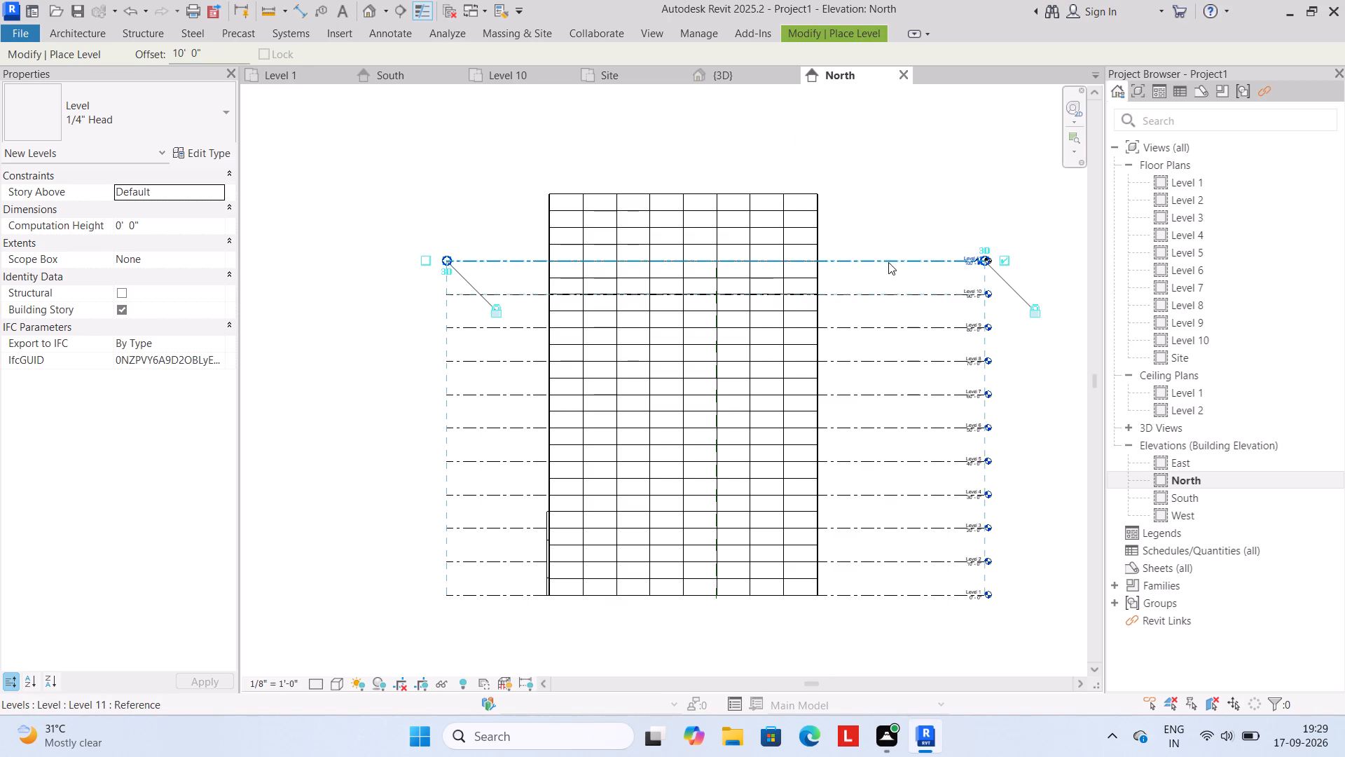
click(888, 257)
click(890, 221)
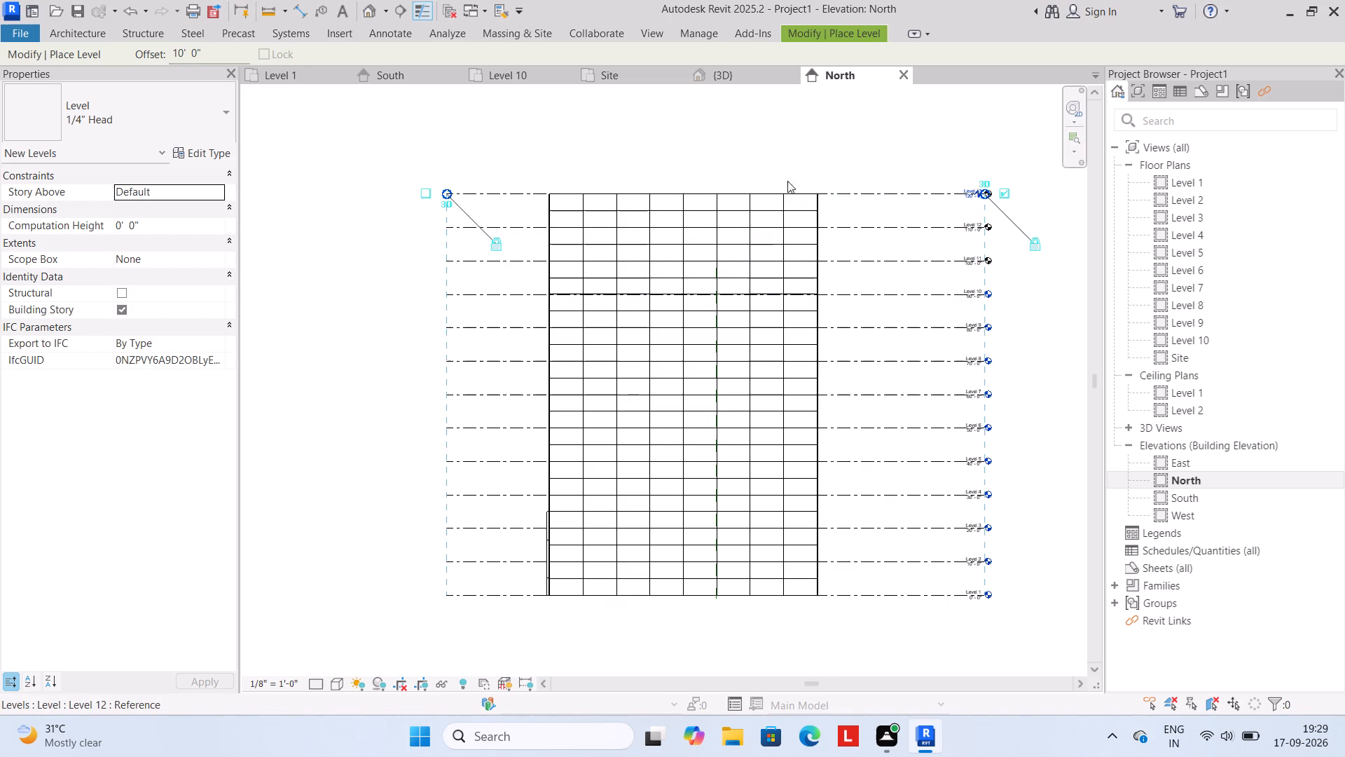
Create floor plan views for Level 11, Level 12 and Level 13.
click(855, 30)
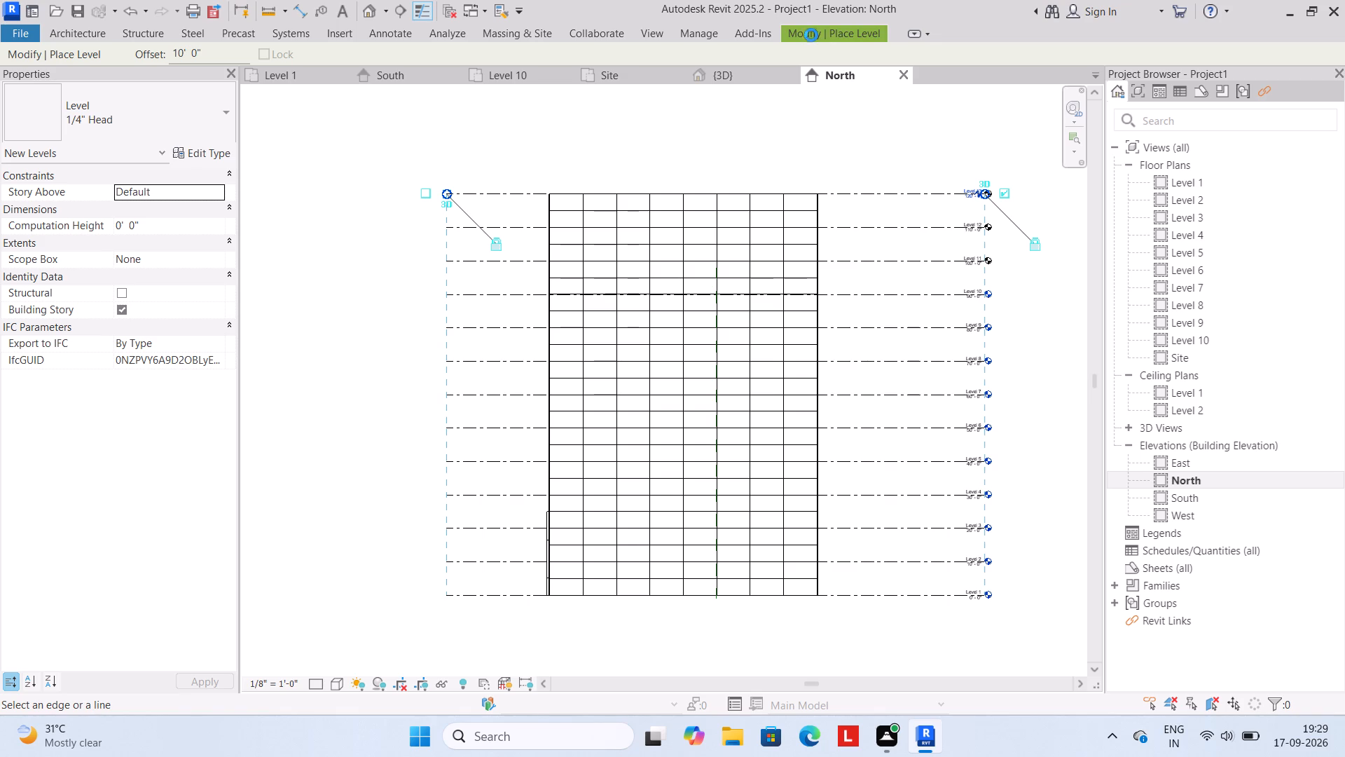
click(810, 34)
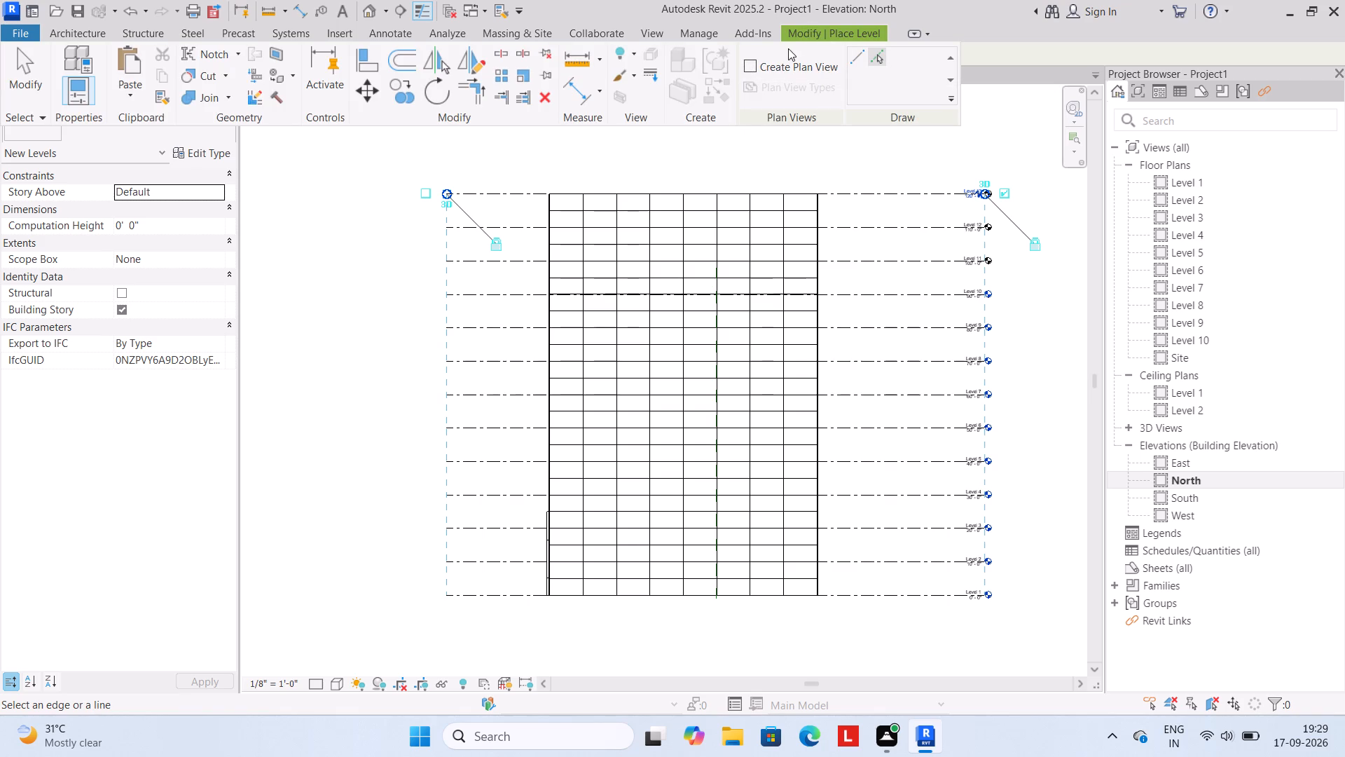
click(652, 32)
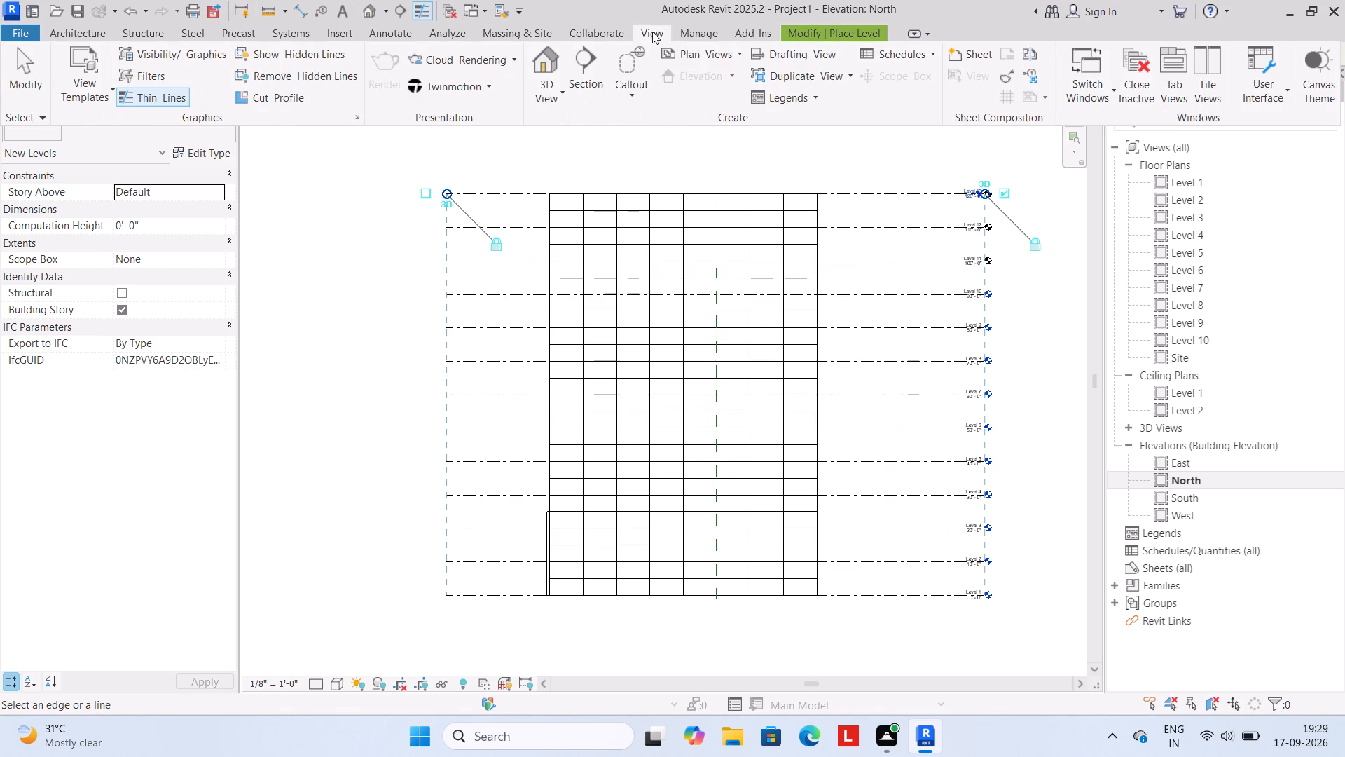
click(708, 54)
click(712, 80)
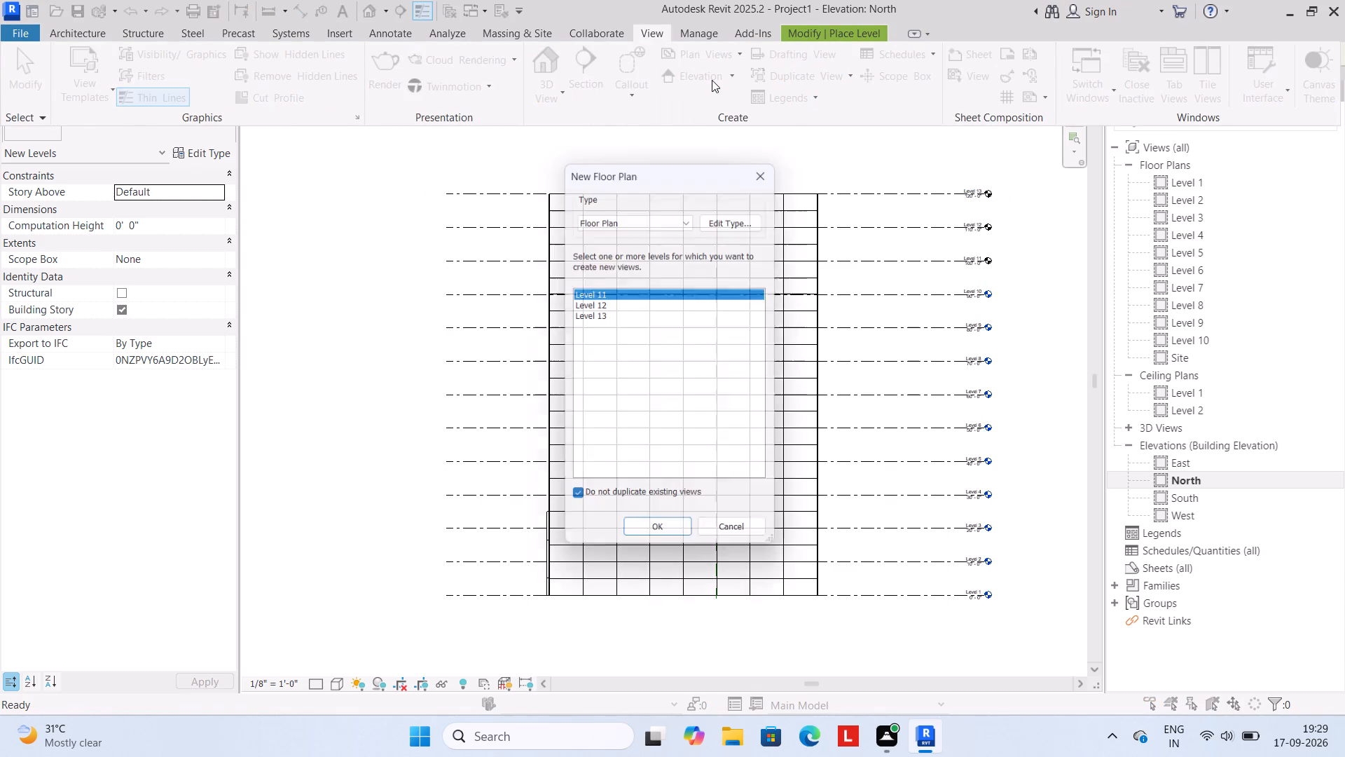
ctrl+click(635, 306)
ctrl+click(626, 318)
click(657, 540)
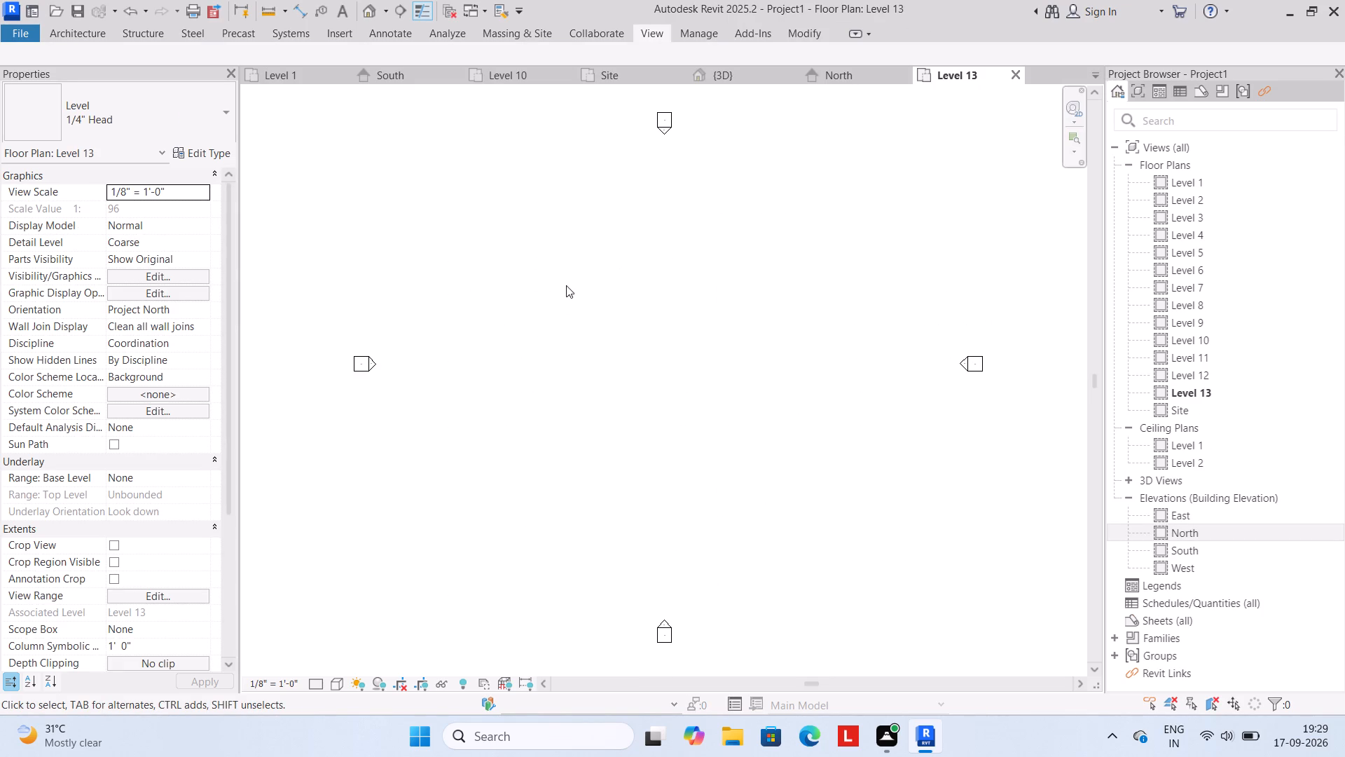
In the Site floor plan, start a roof by footprint and assign it to Level 13.
scroll(563, 284, down, 2)
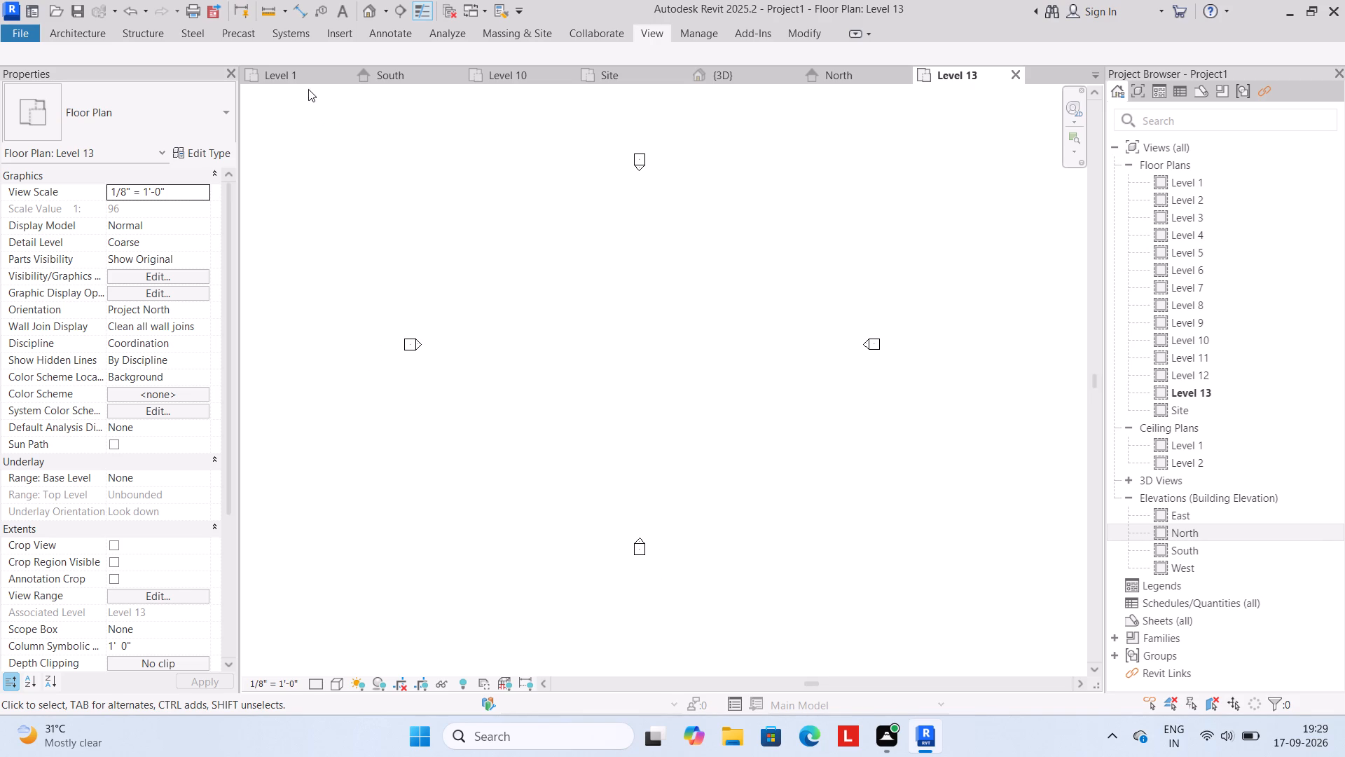
click(300, 81)
click(408, 74)
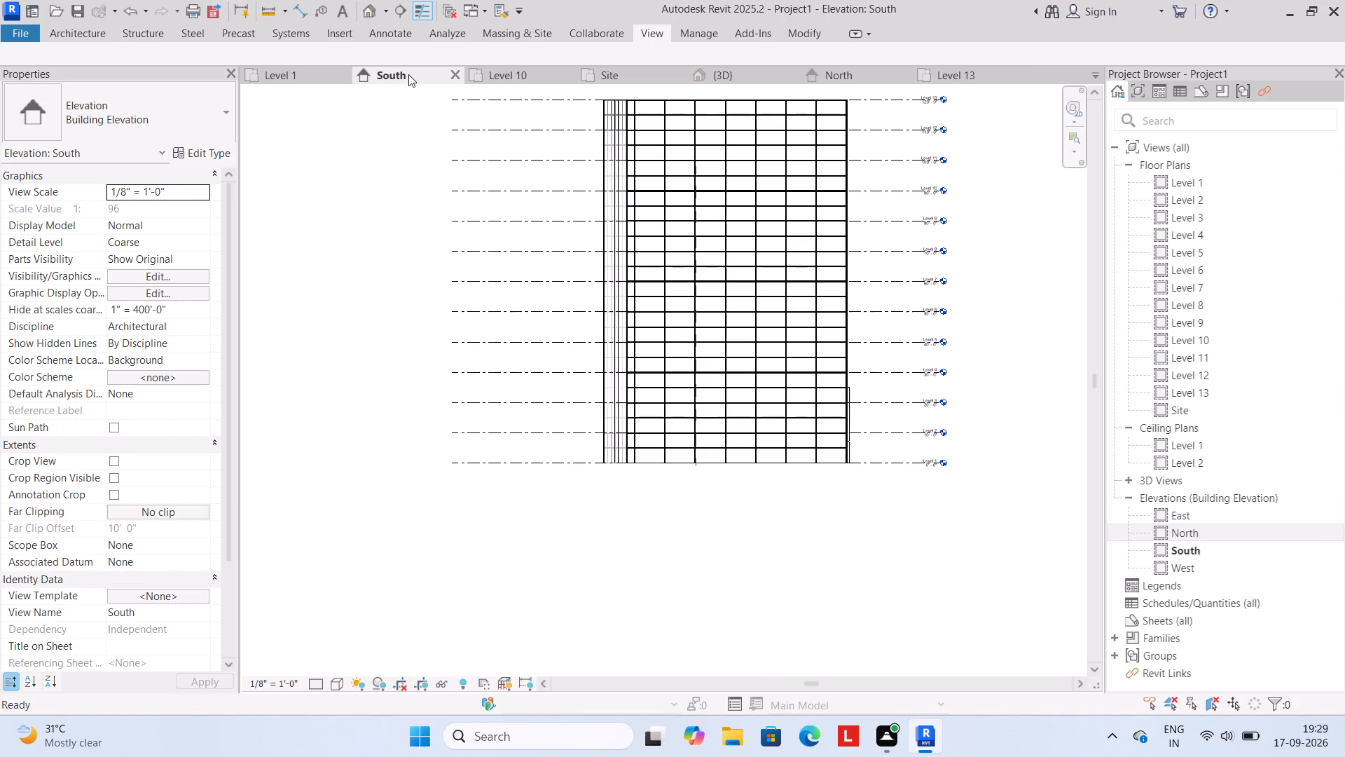
click(612, 68)
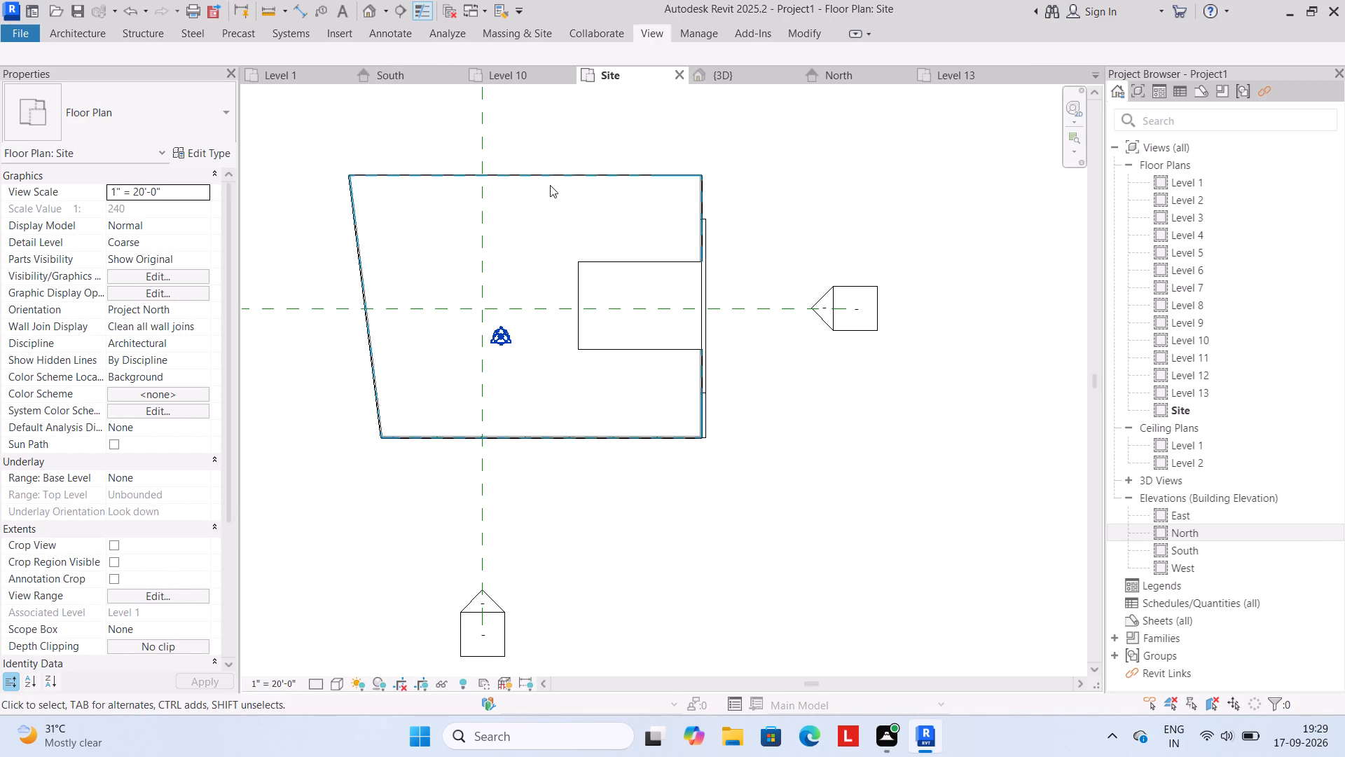
scroll(542, 207, down, 2)
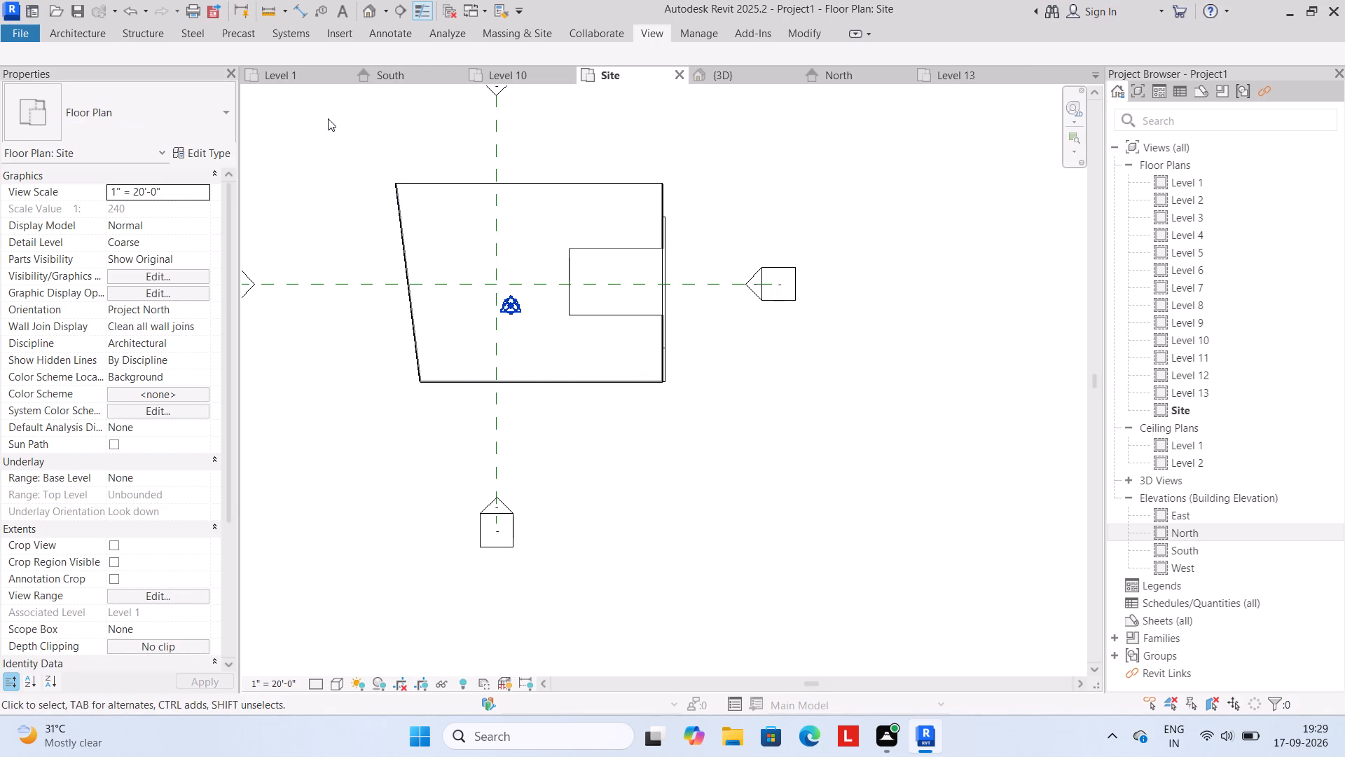
click(360, 141)
drag(361, 141, 719, 463)
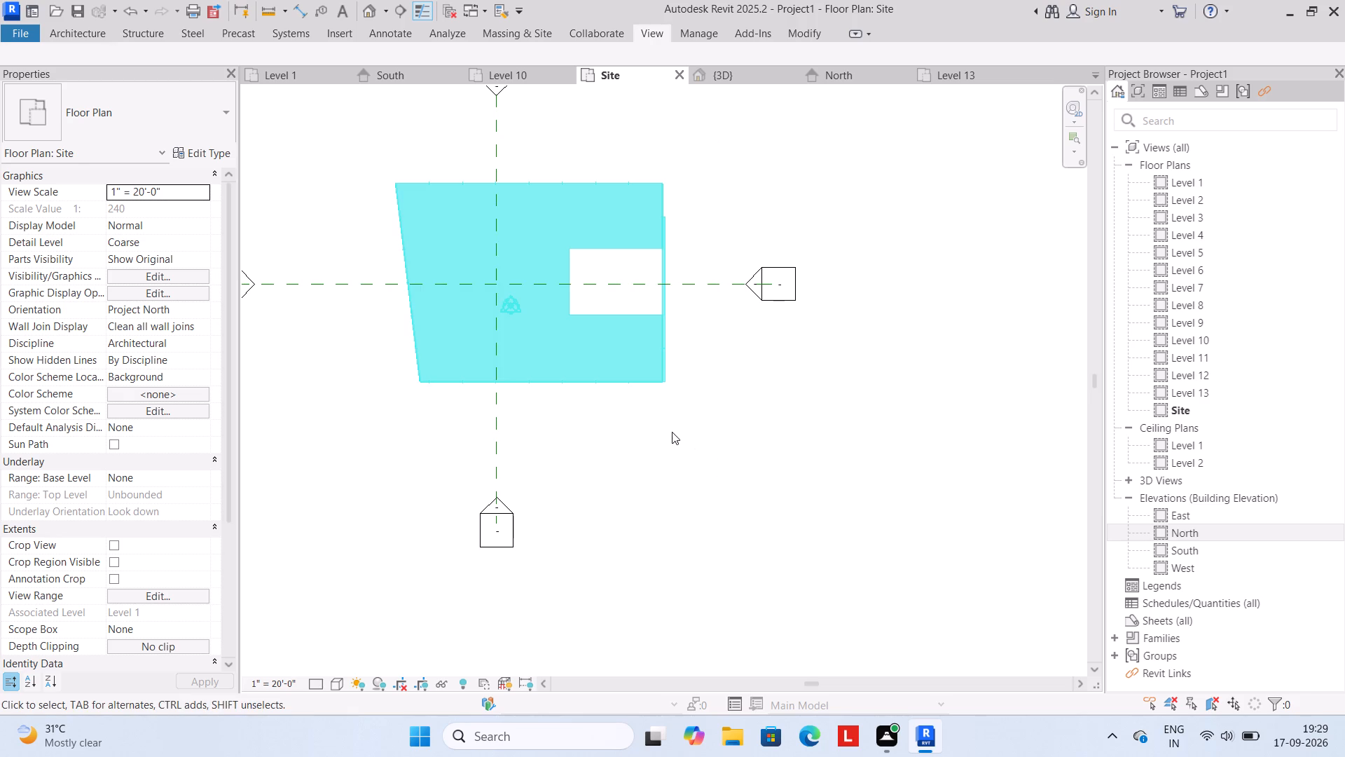
key(Escape)
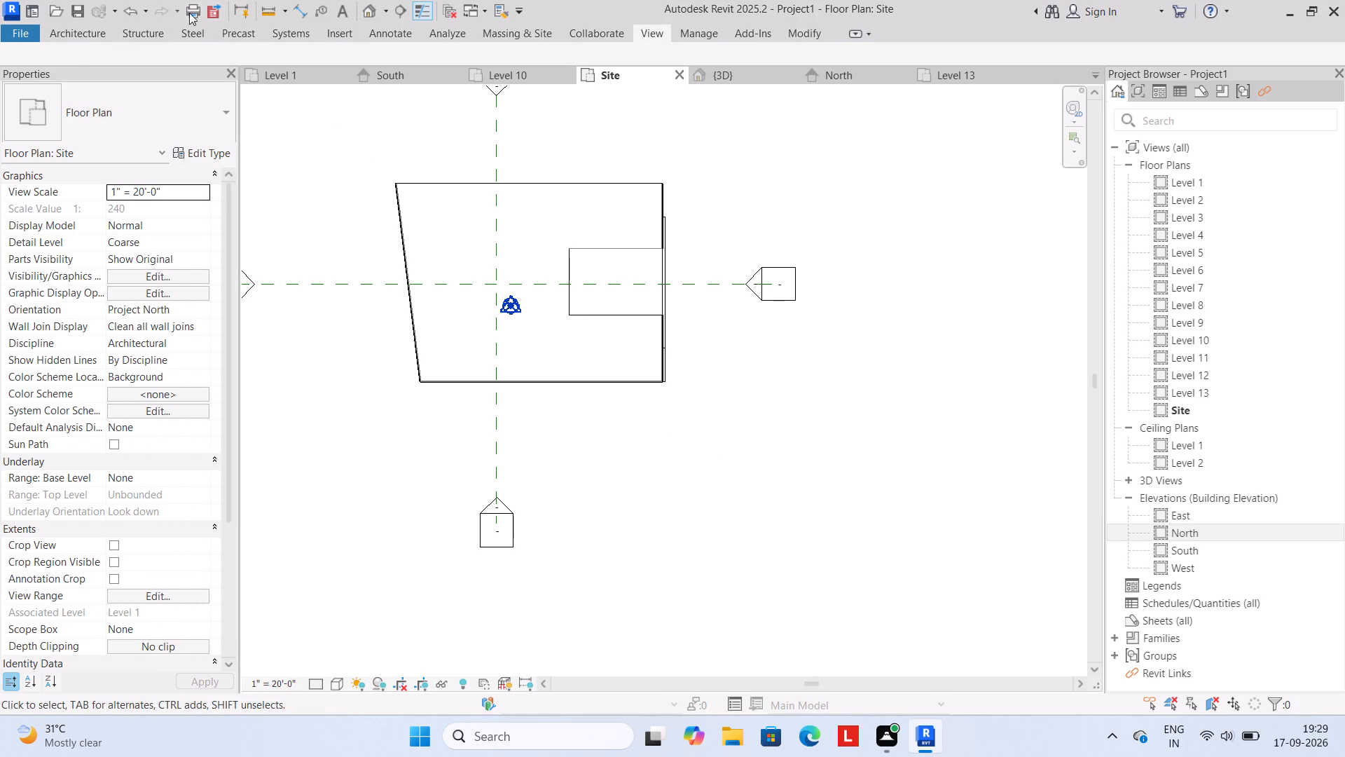
click(81, 32)
click(81, 32)
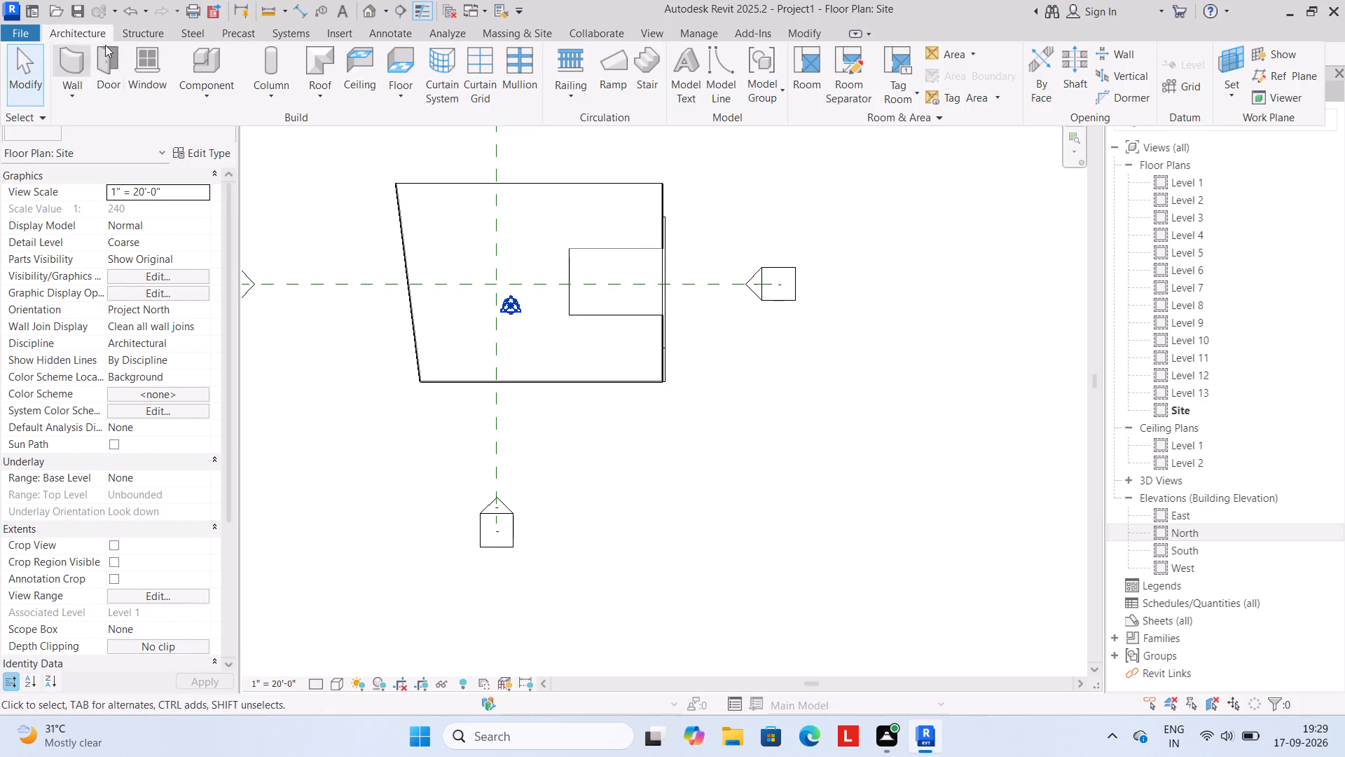
click(324, 95)
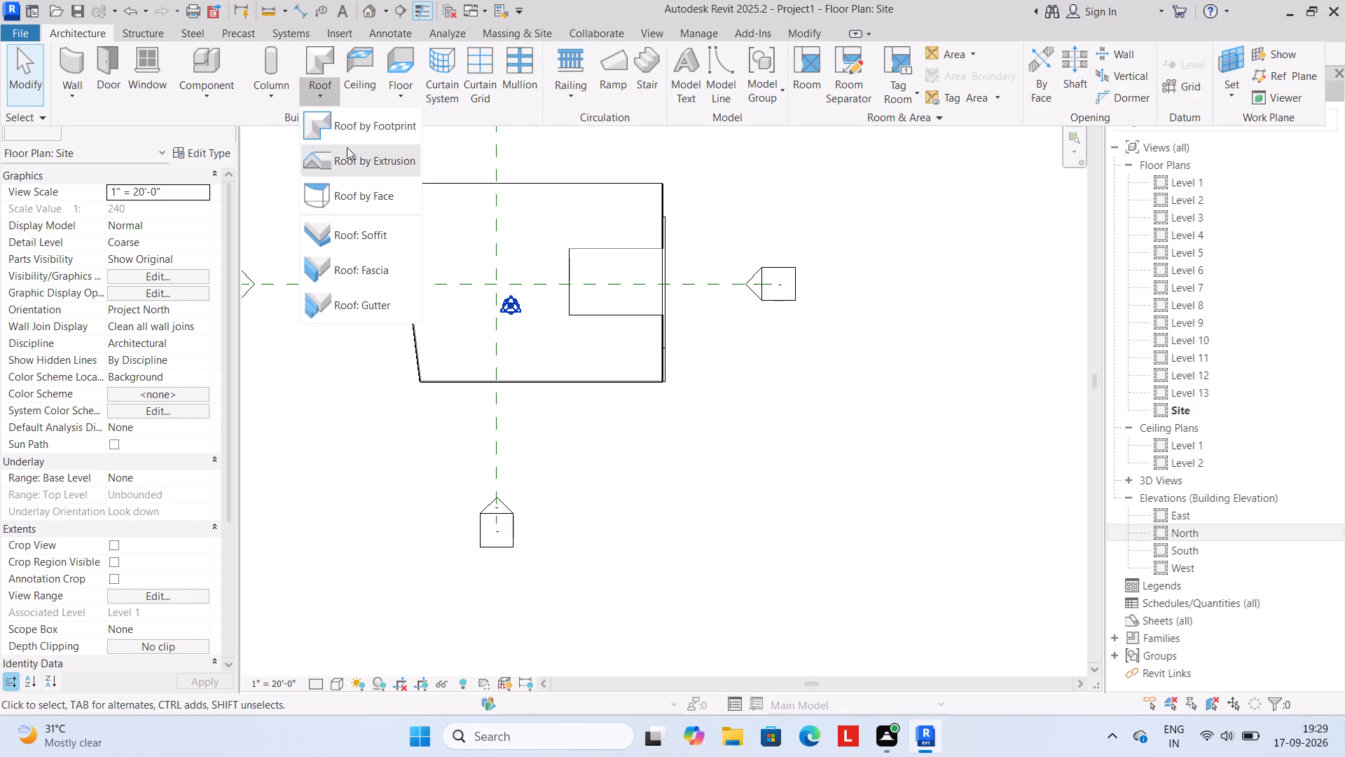
click(364, 133)
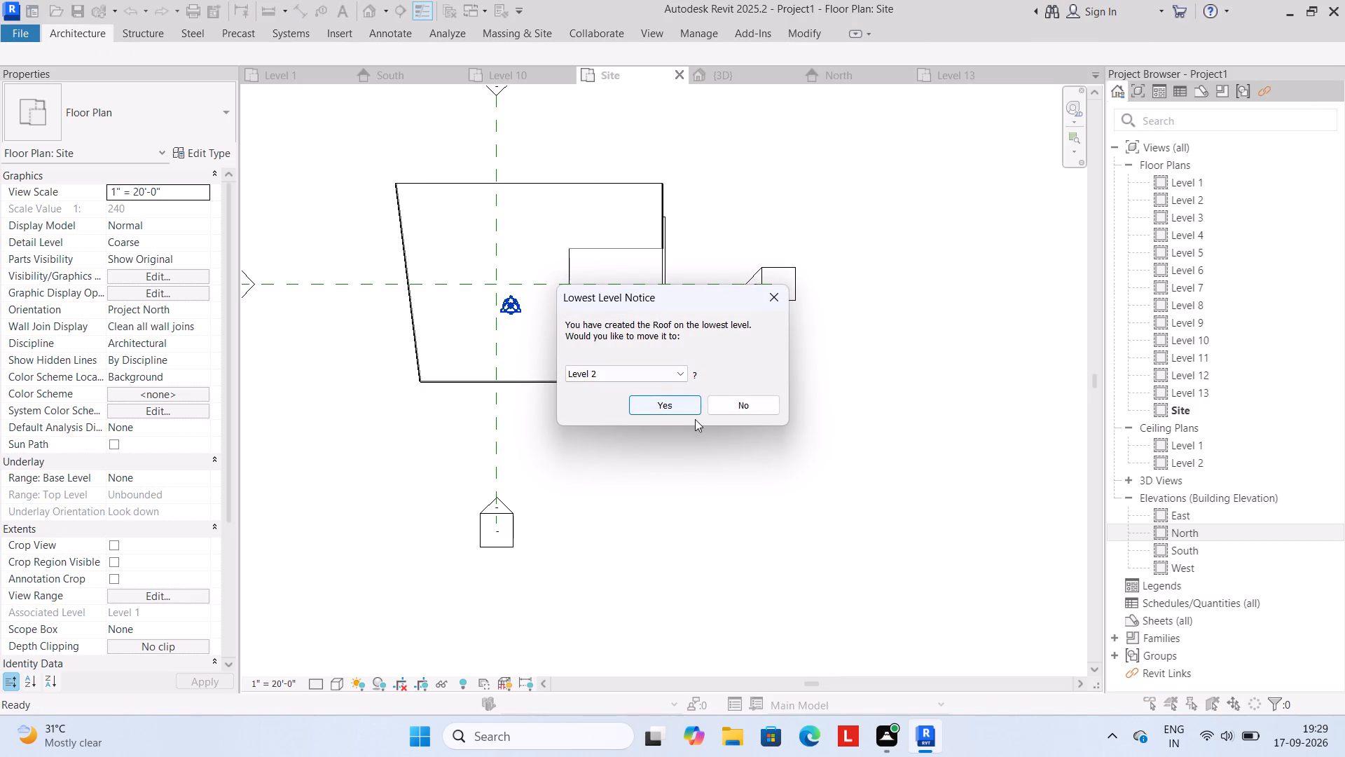
click(680, 374)
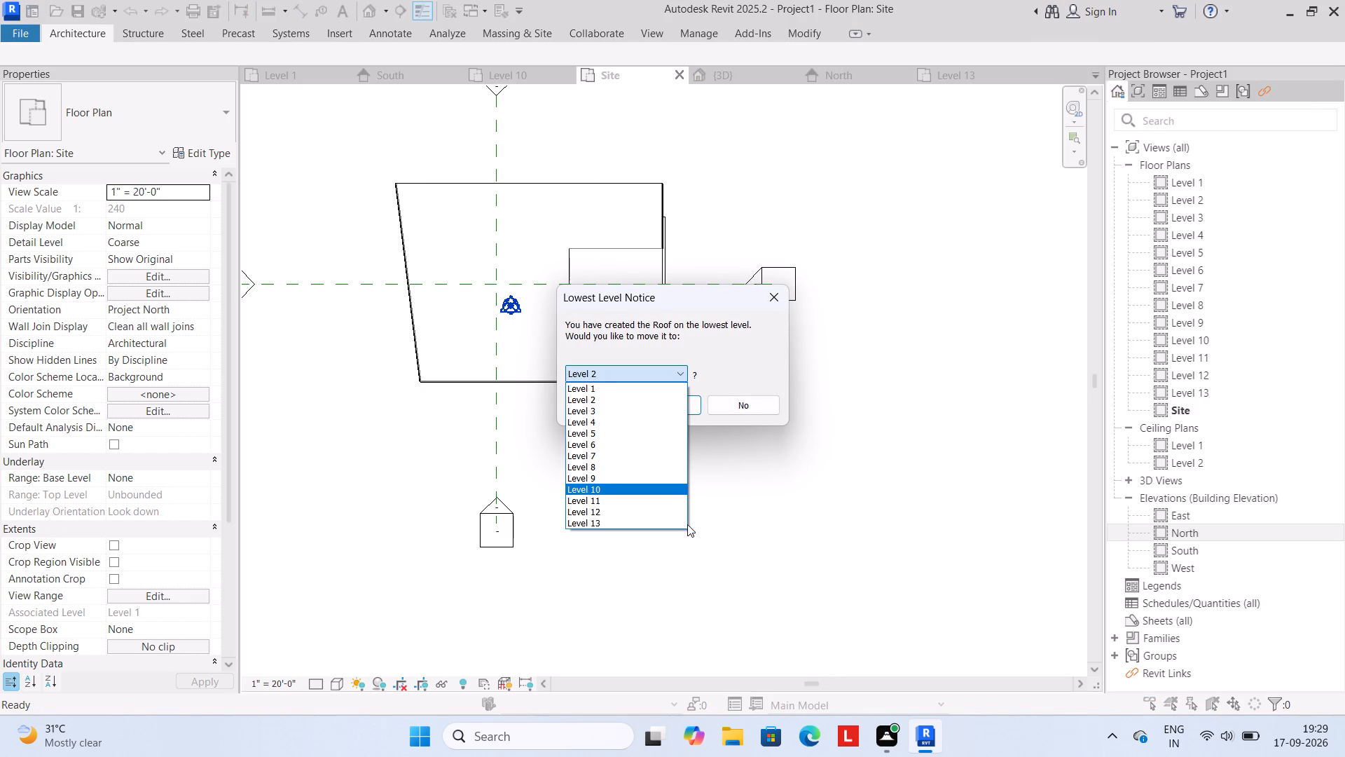
click(614, 519)
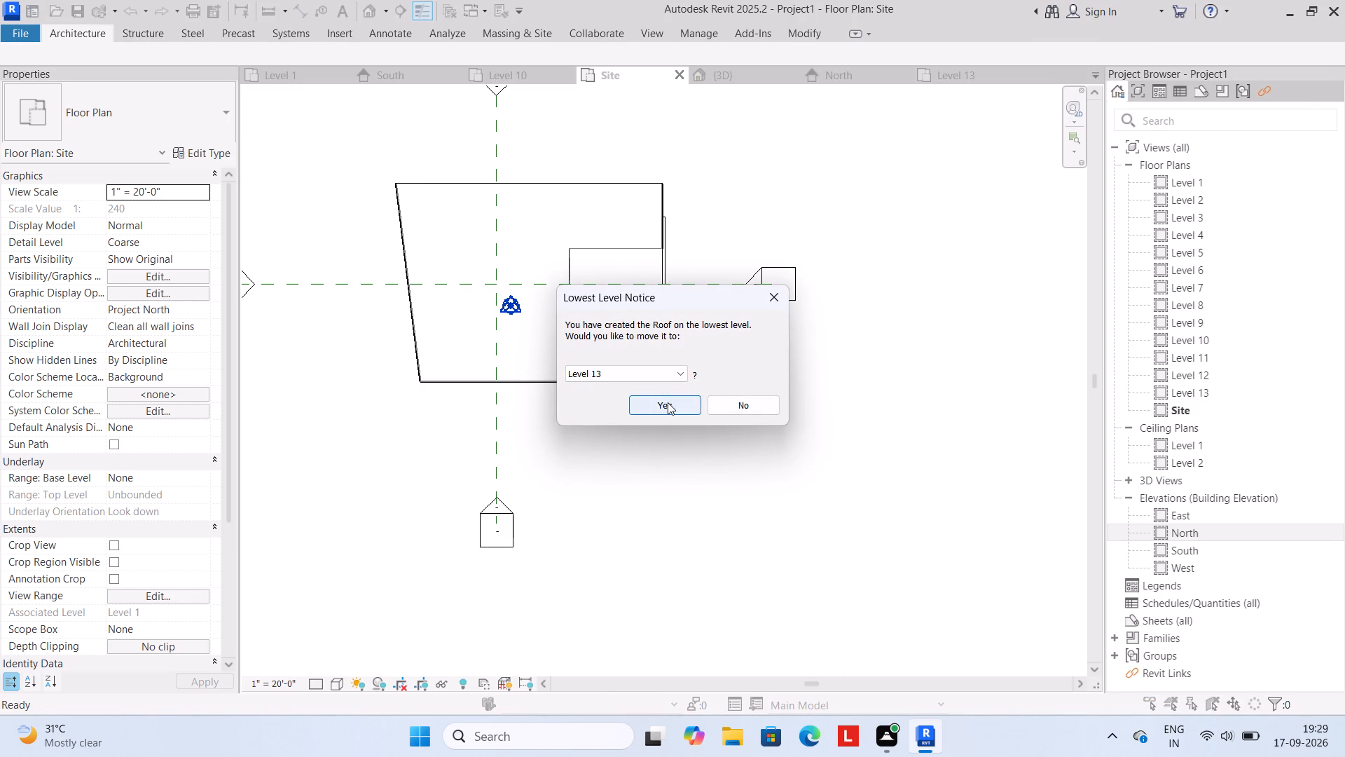
click(668, 402)
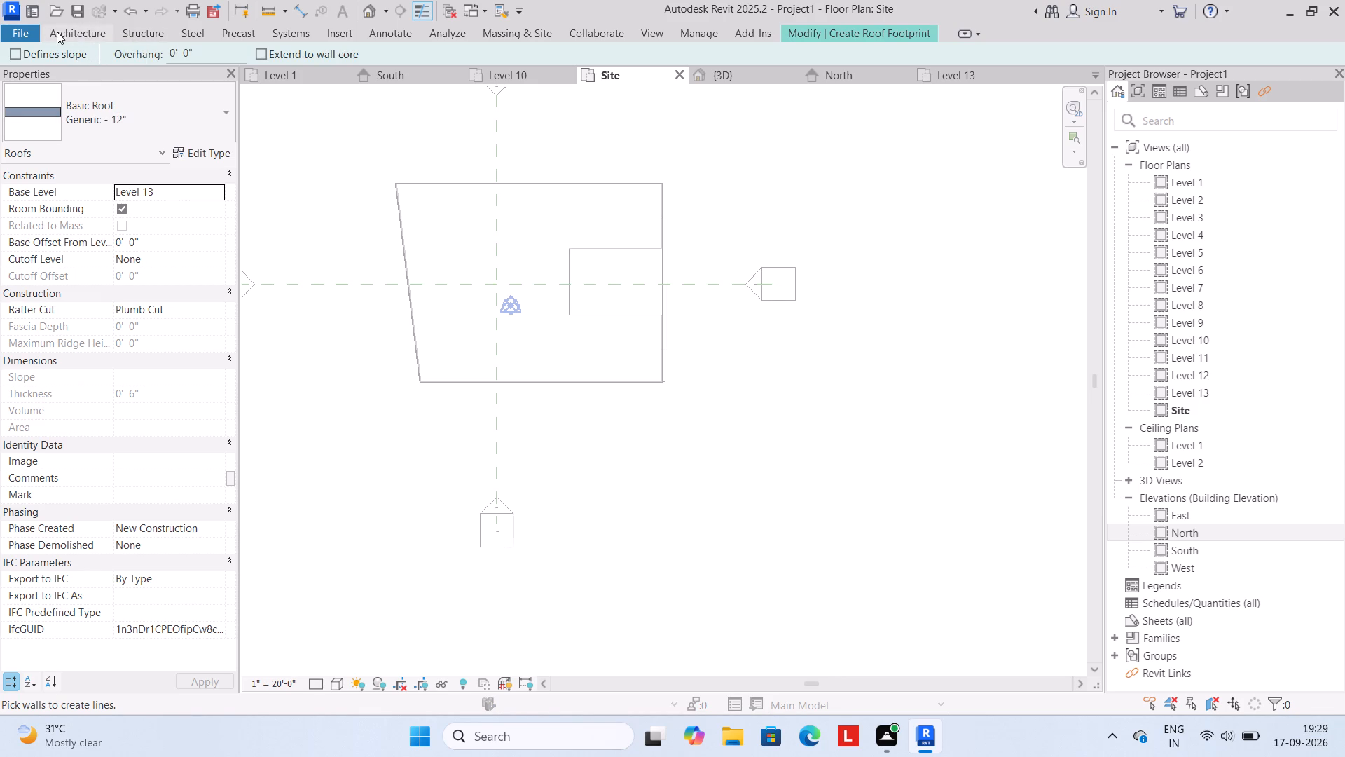
Sketch the flat roof's closed boundary along the tower outline, following the recess about 27' deep and 20' wide, and finish the roof.
click(81, 28)
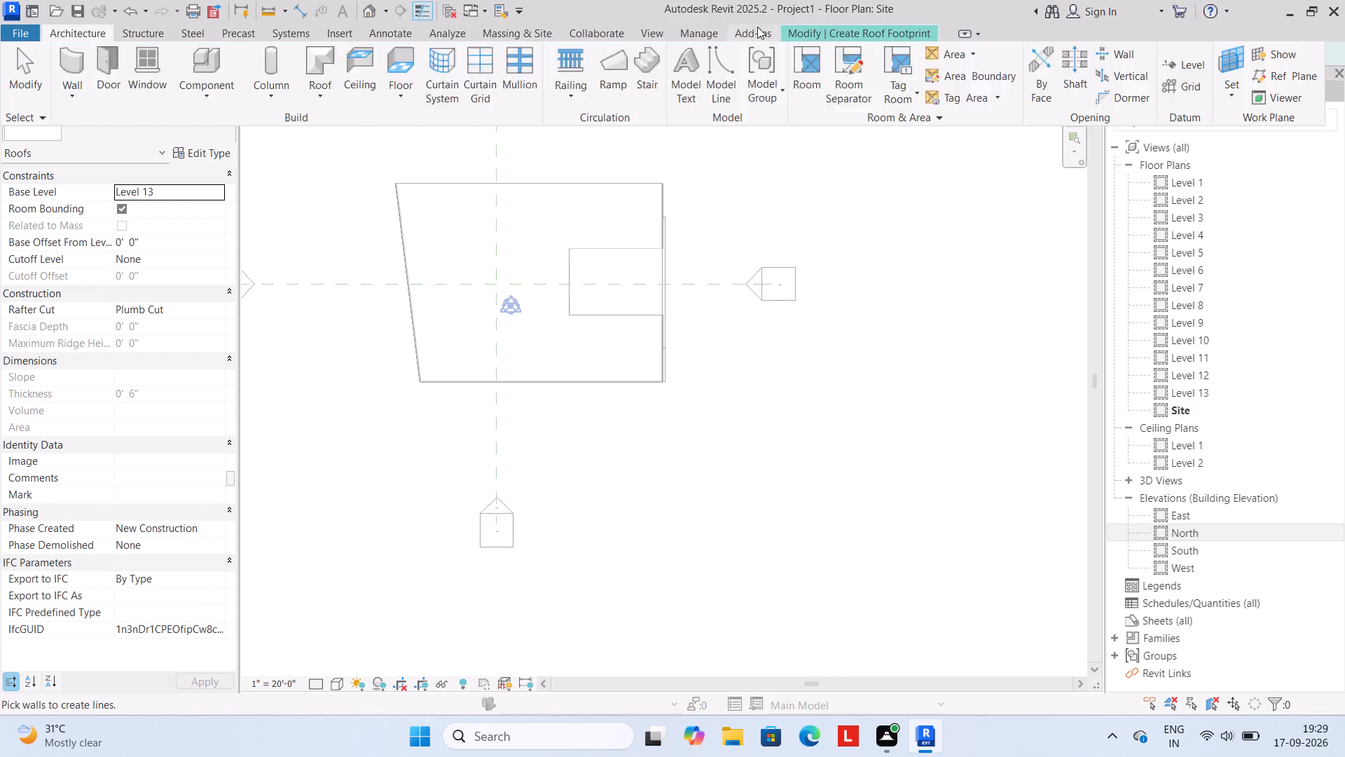
click(808, 25)
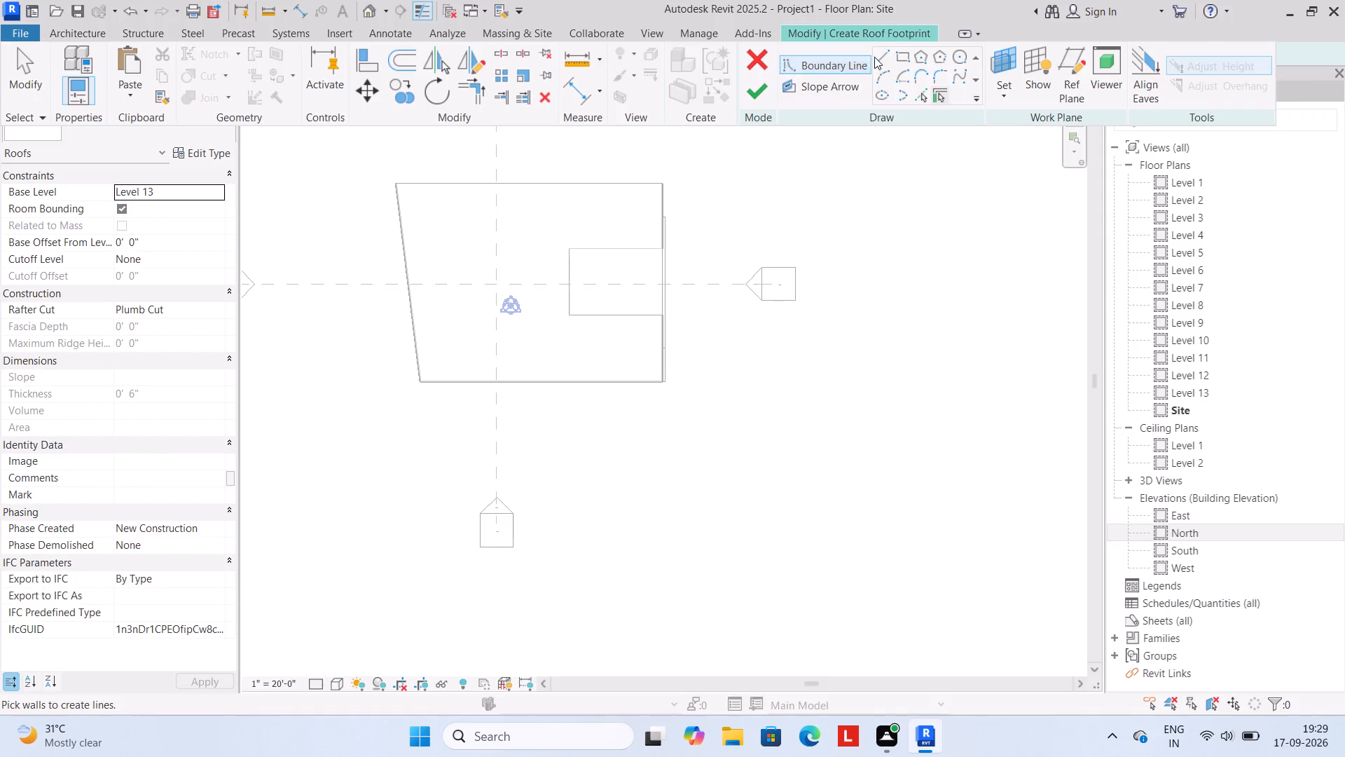
click(878, 56)
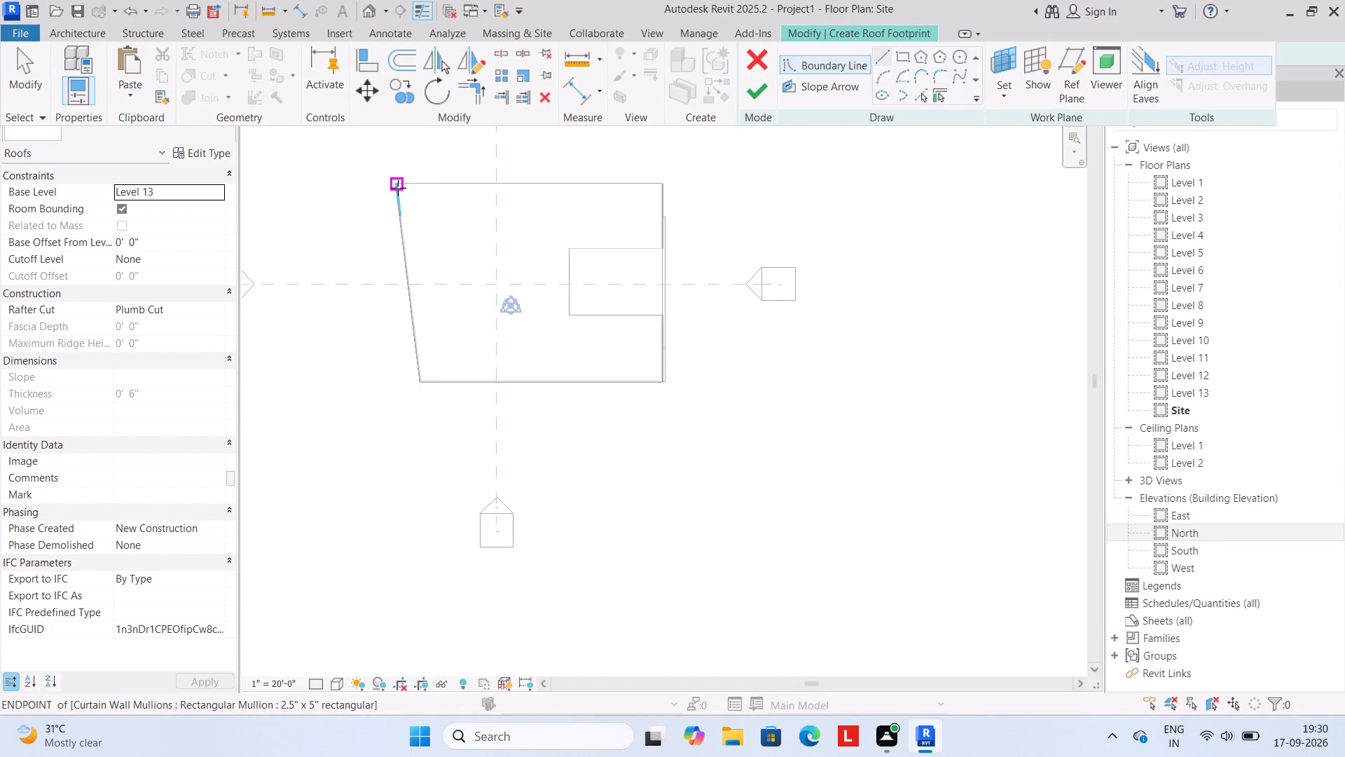
click(396, 187)
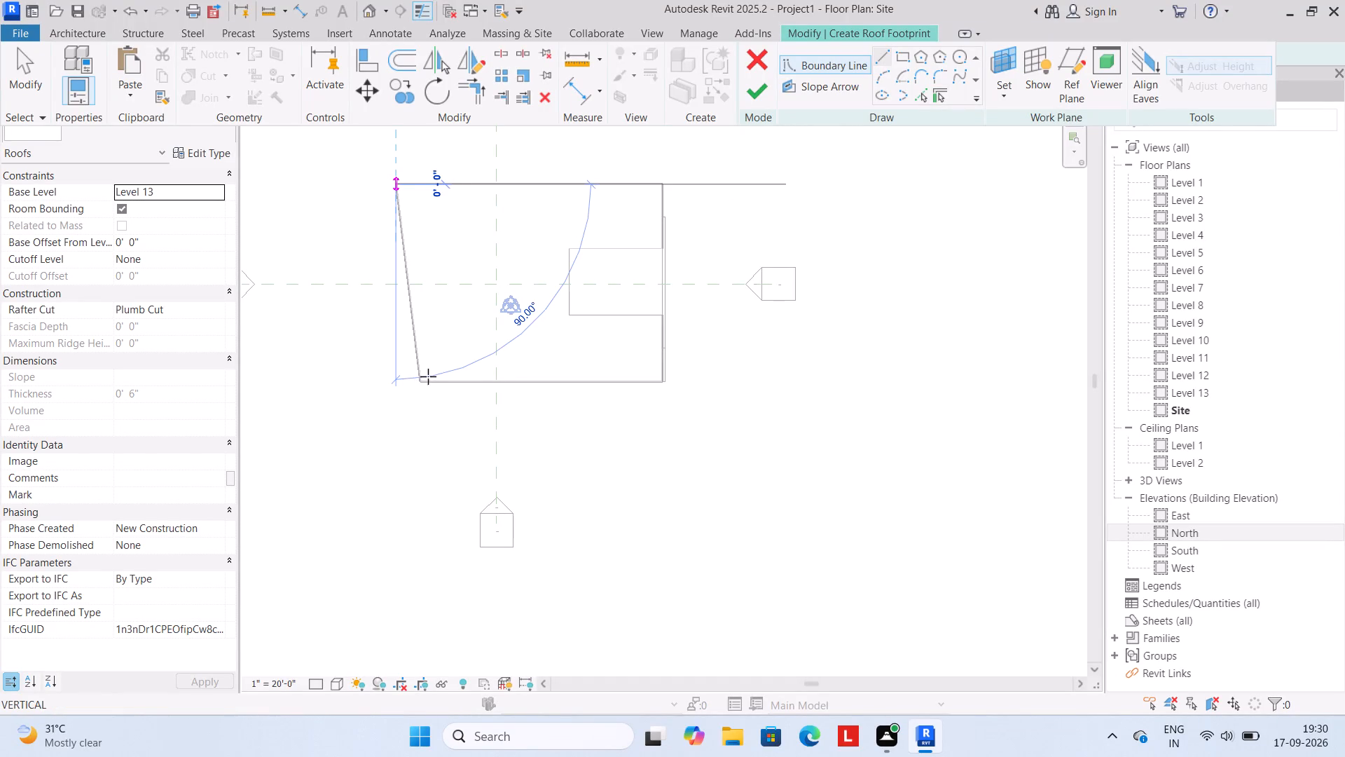
drag(422, 379, 430, 379)
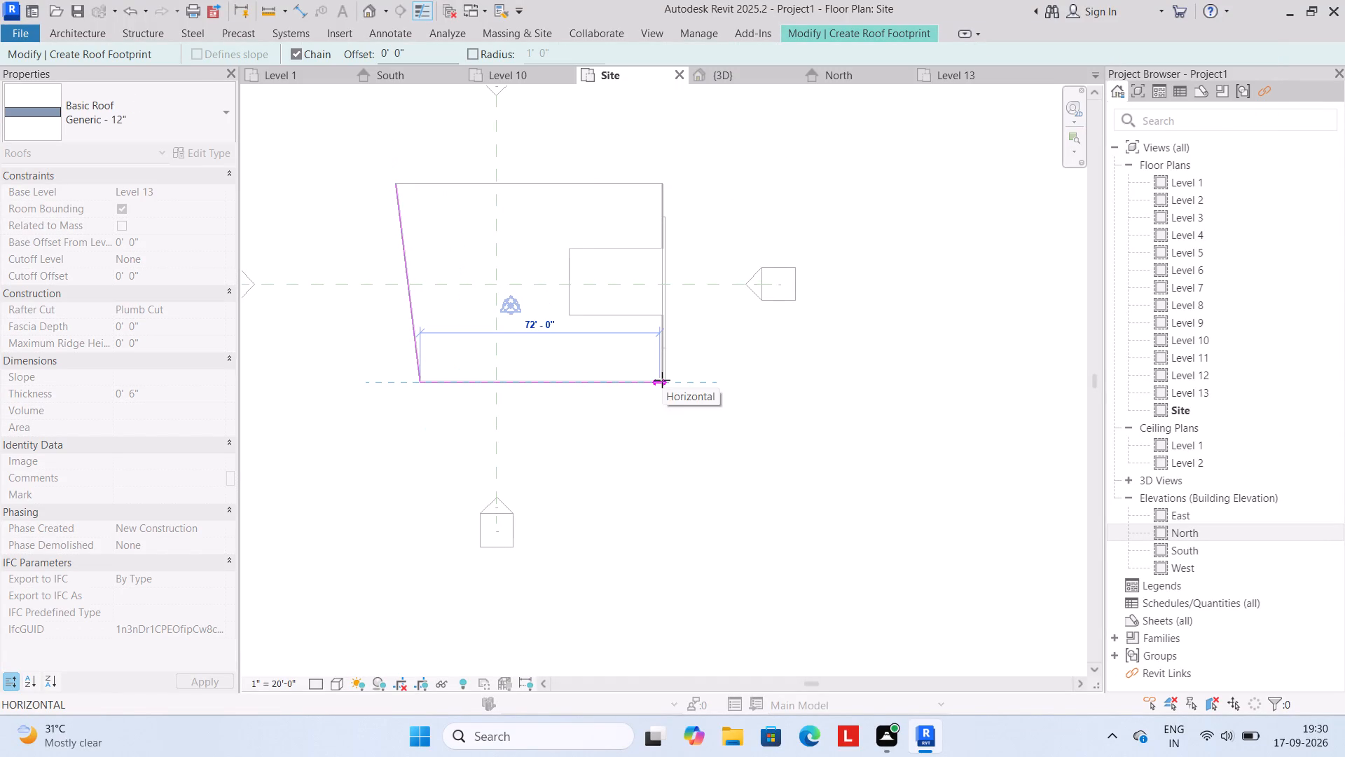
drag(662, 380, 663, 369)
click(663, 313)
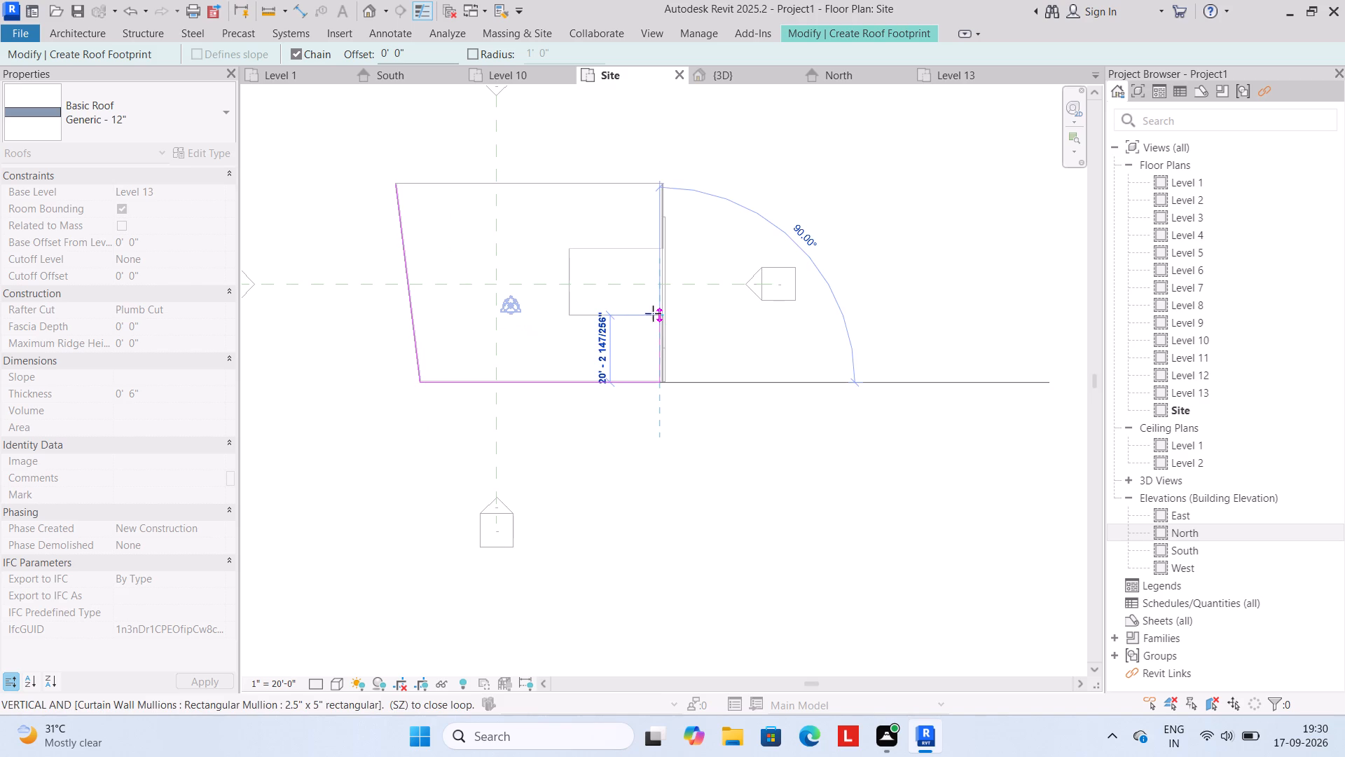
drag(570, 313, 570, 304)
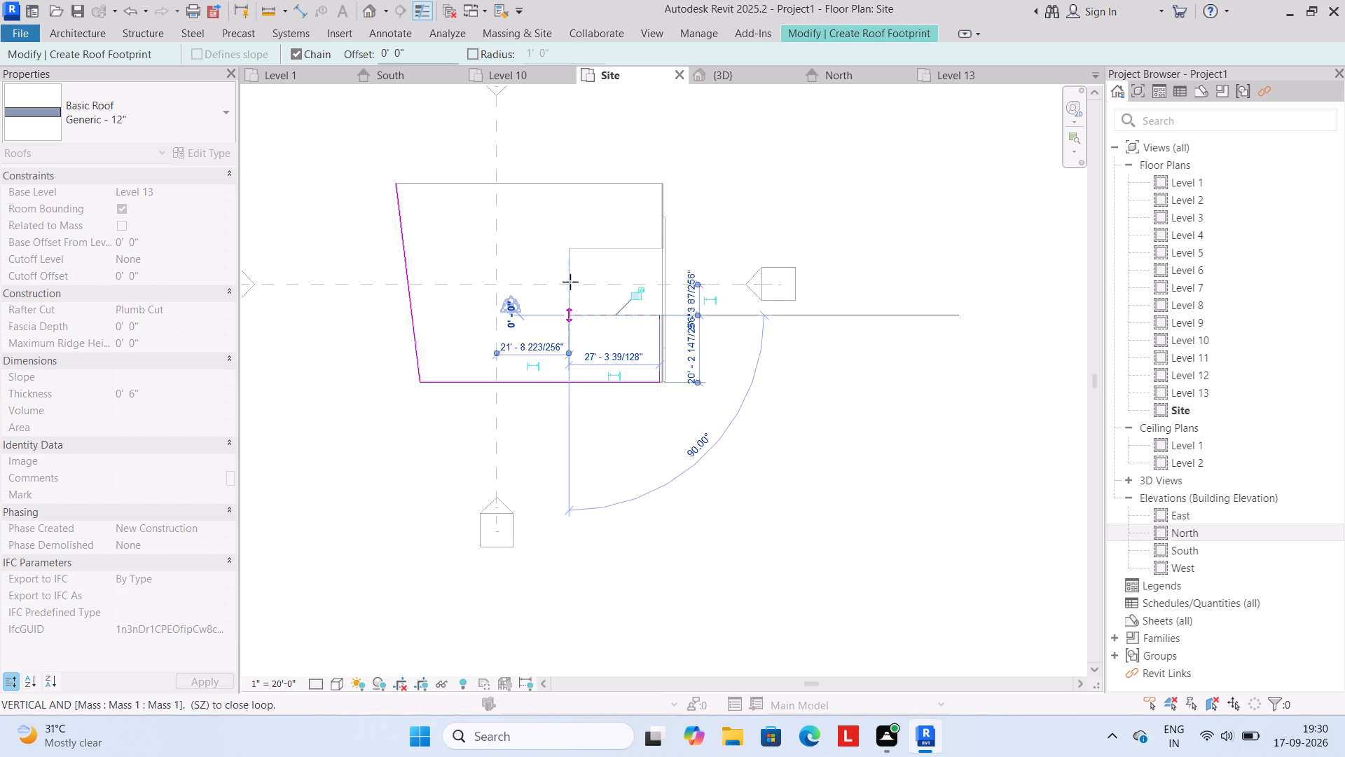
drag(570, 248, 583, 244)
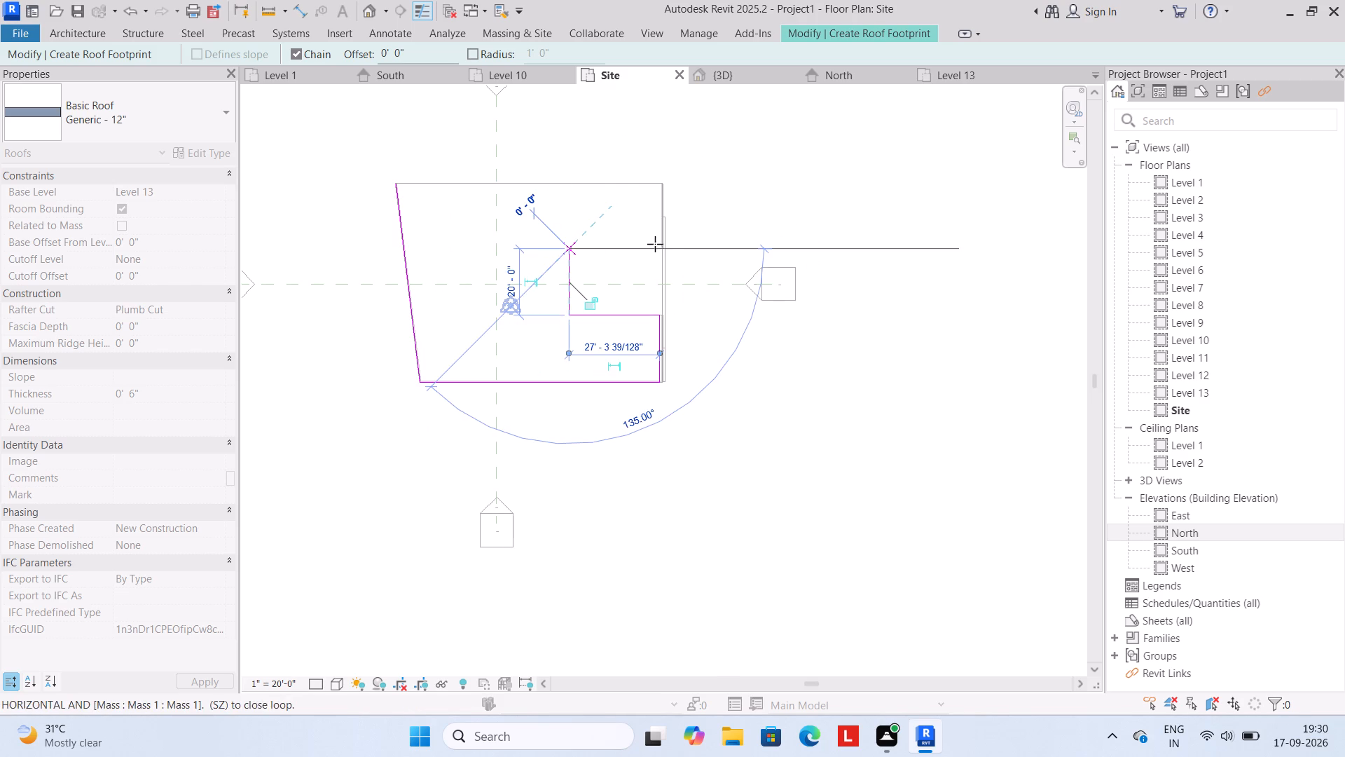
drag(665, 248, 665, 236)
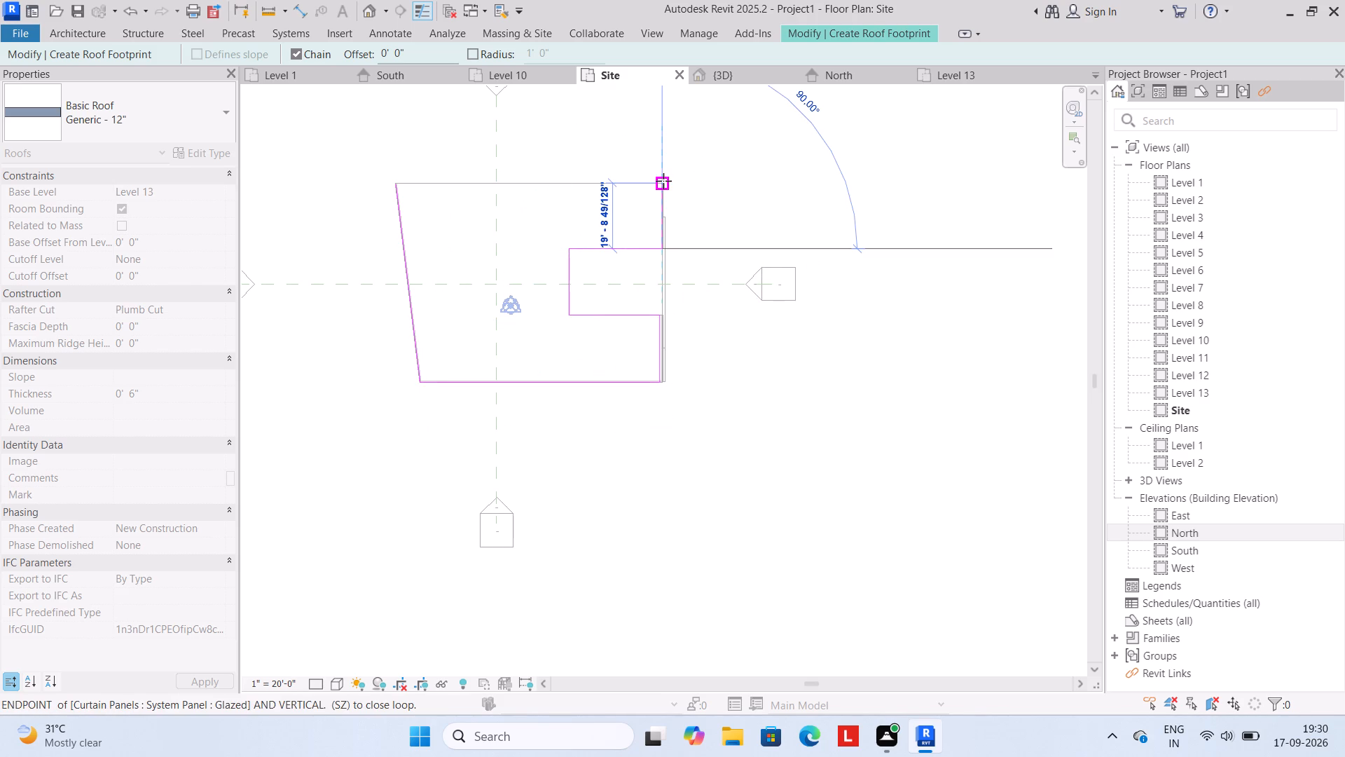
click(663, 180)
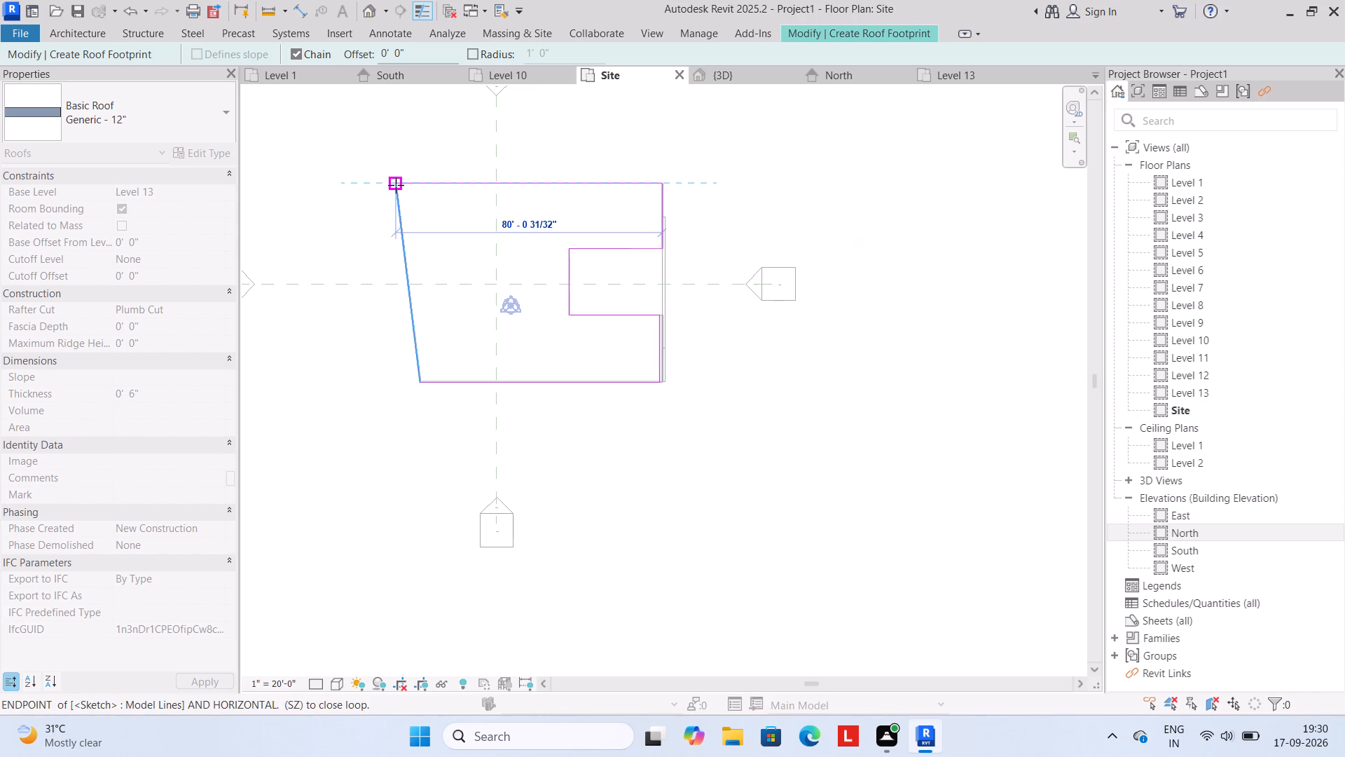
click(396, 185)
key(Escape)
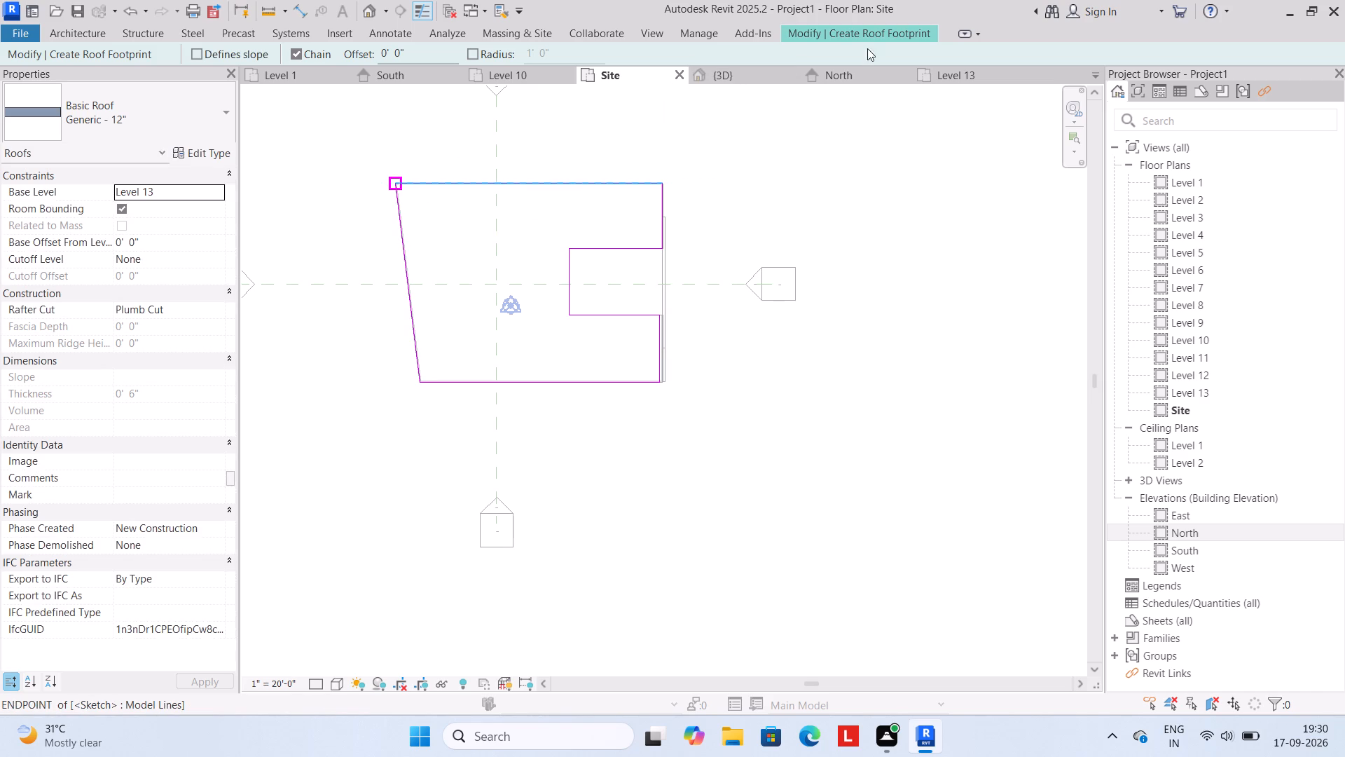
click(845, 34)
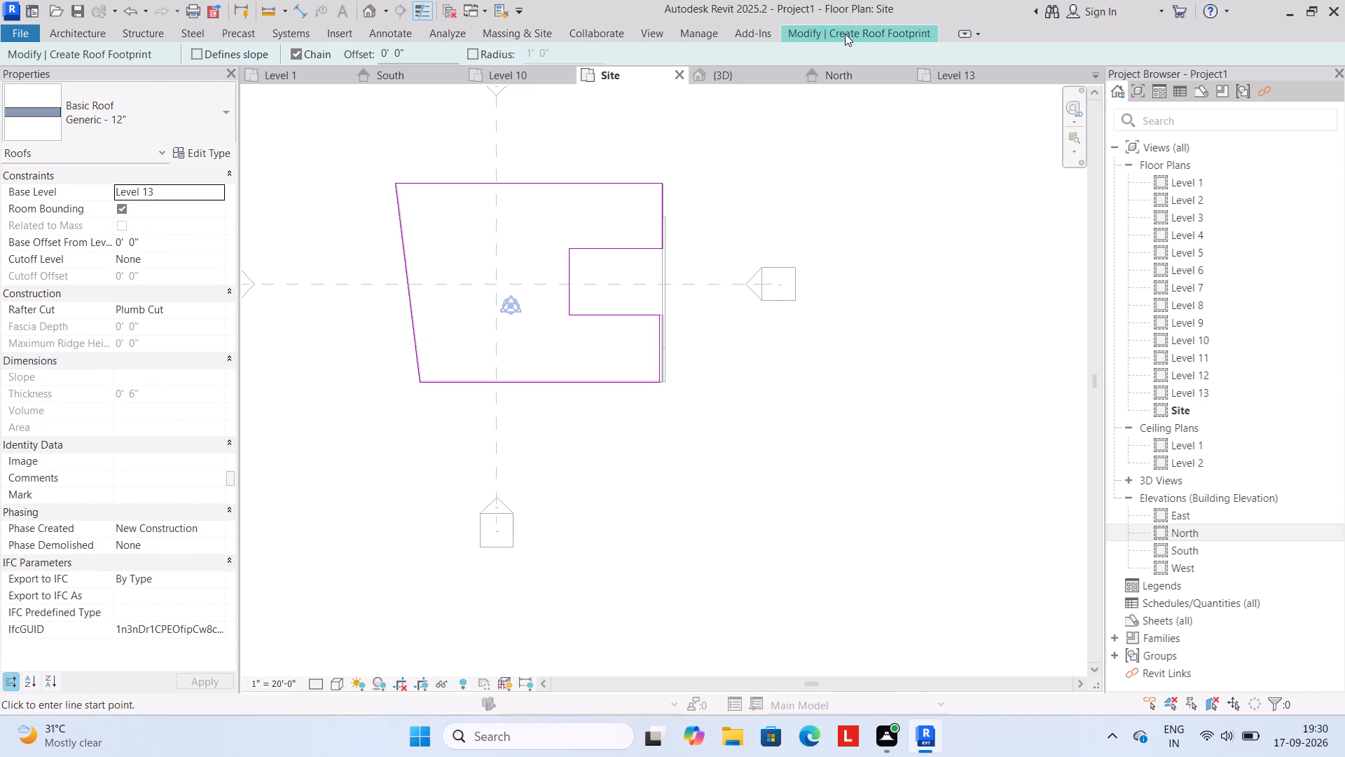
click(762, 91)
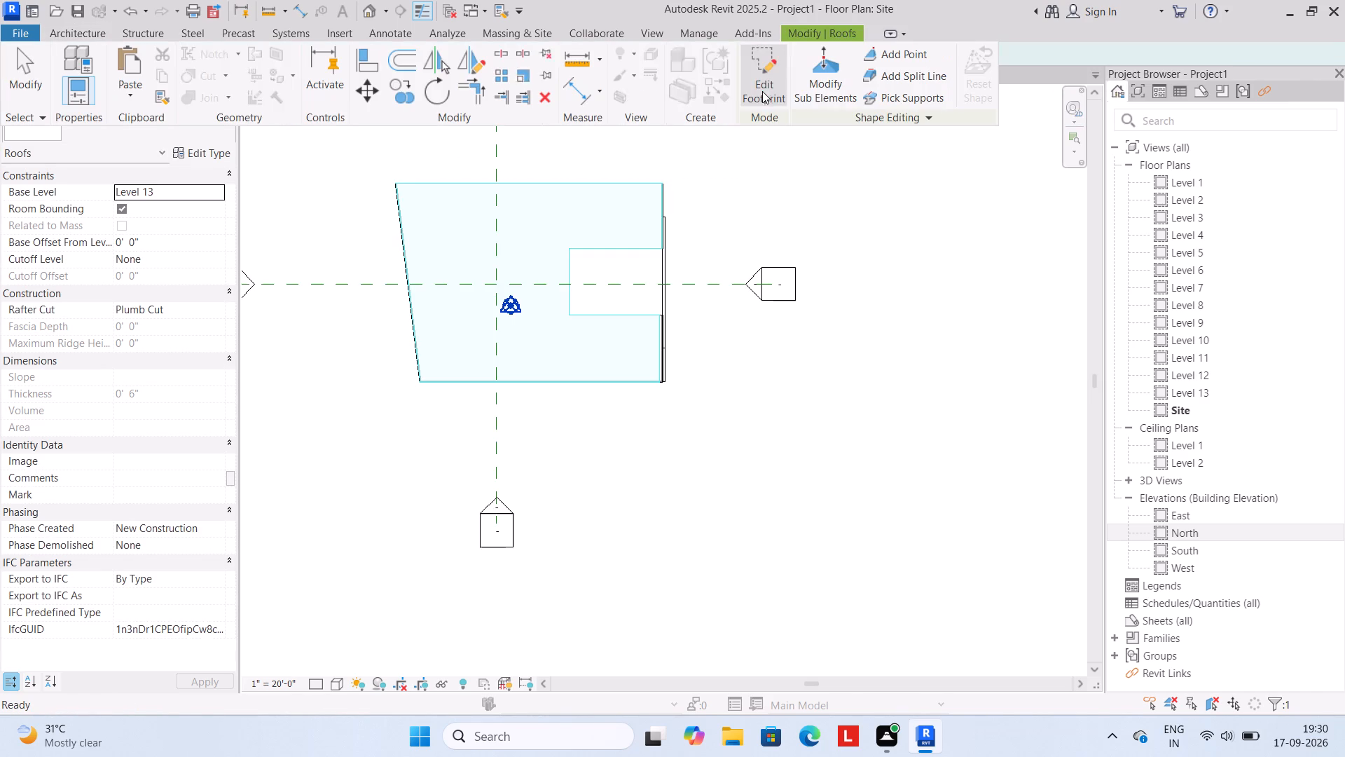
scroll(748, 409, down, 1)
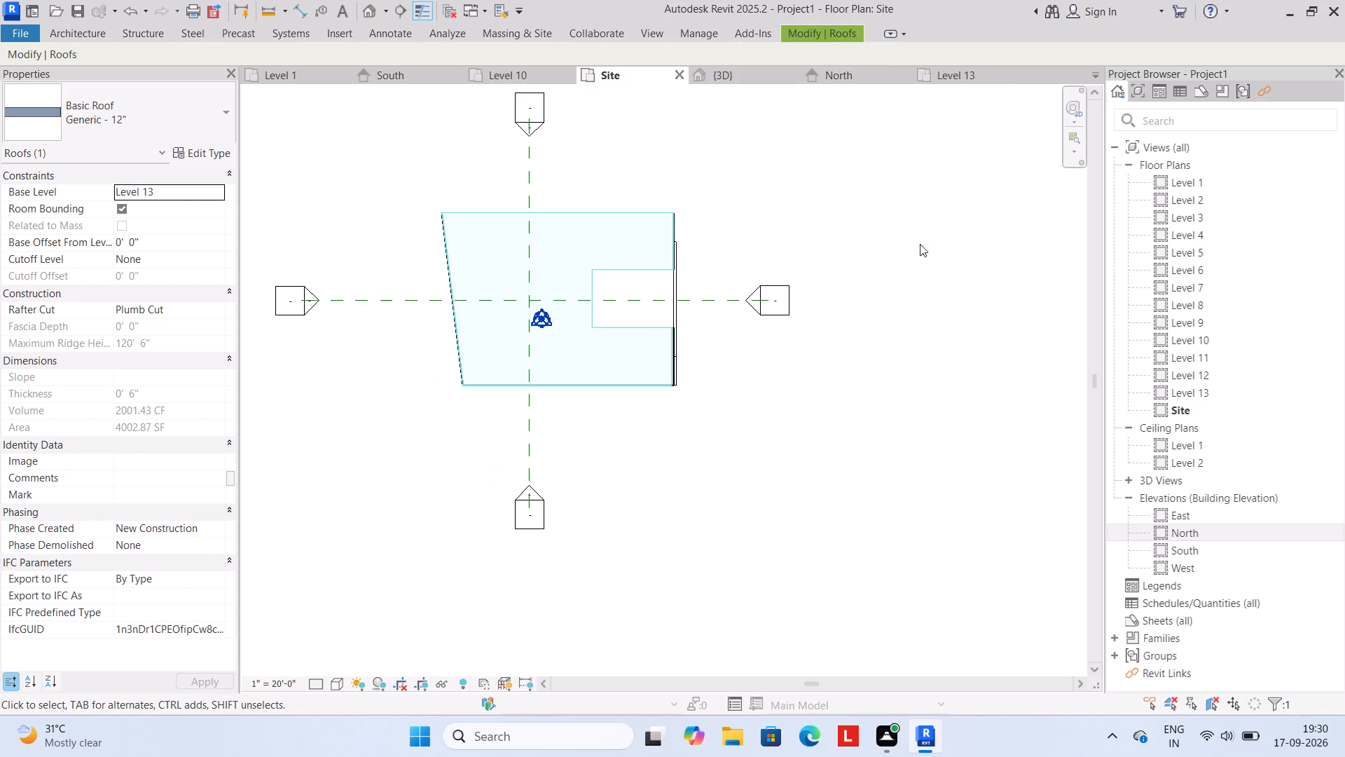
click(927, 229)
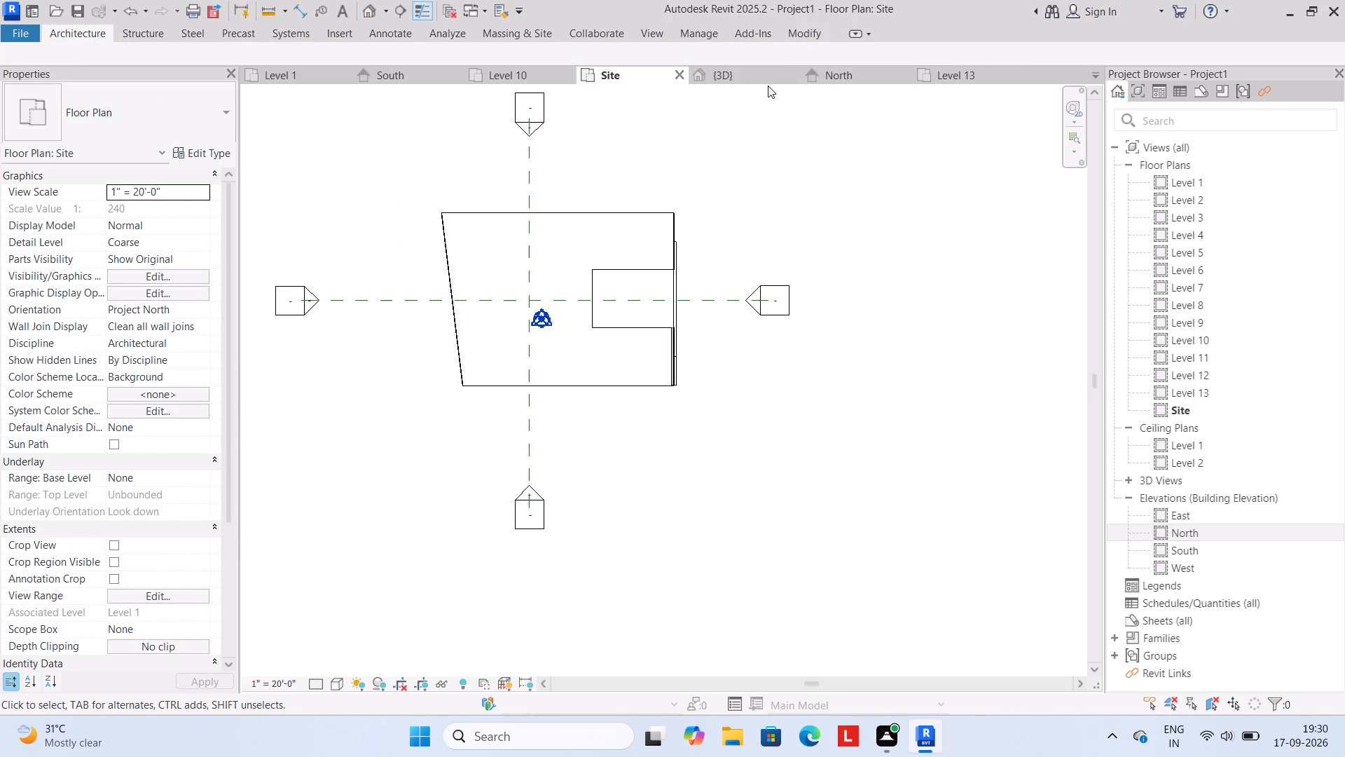
Check in the 3D view how the new roof fits on top of the tower.
click(731, 71)
scroll(745, 292, down, 1)
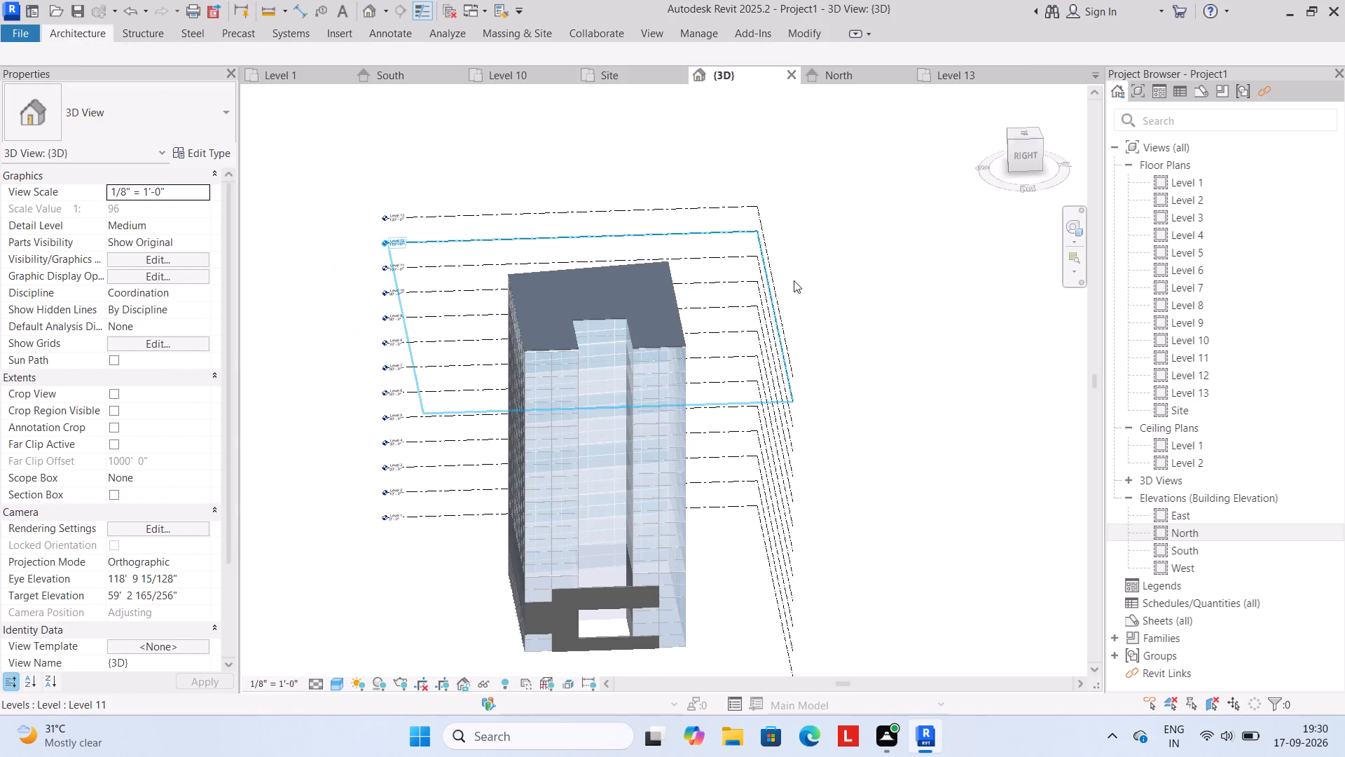
key(Escape)
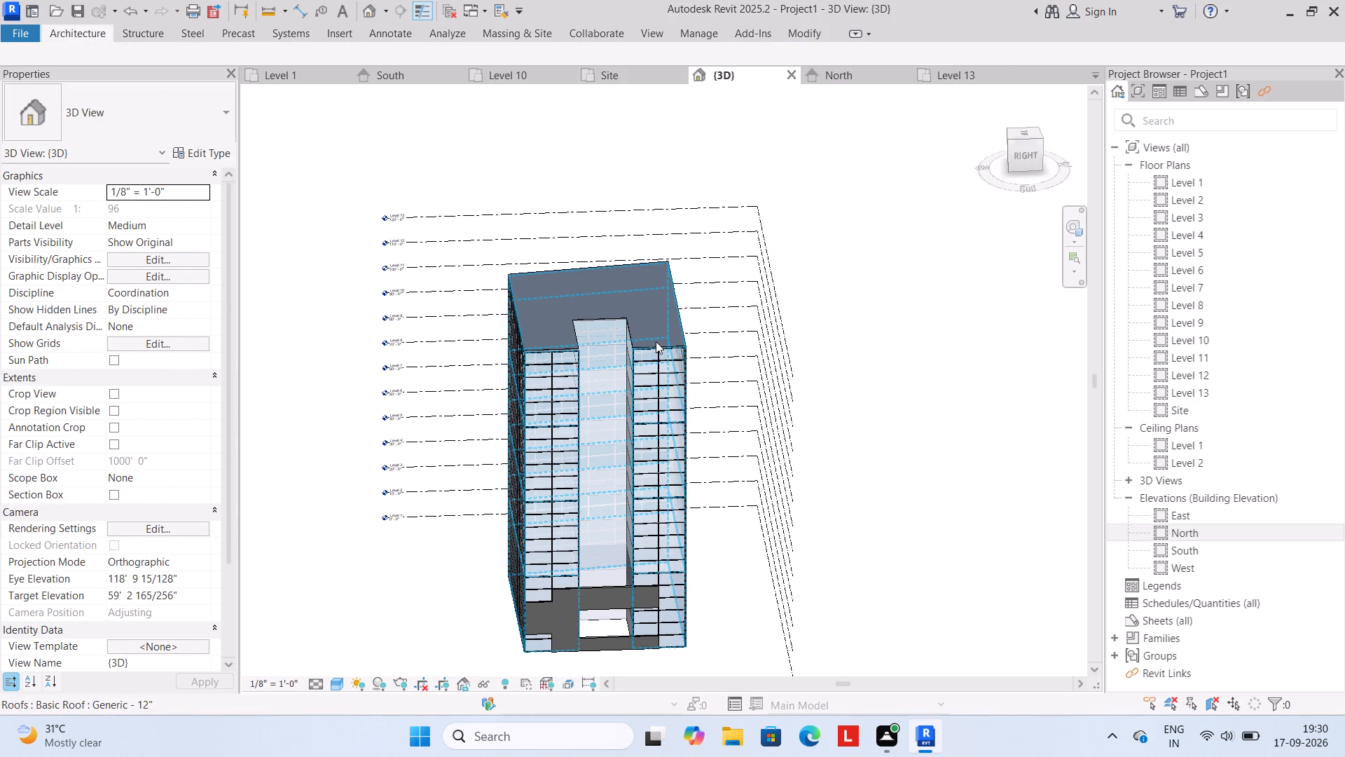
click(656, 341)
key(Escape)
click(614, 268)
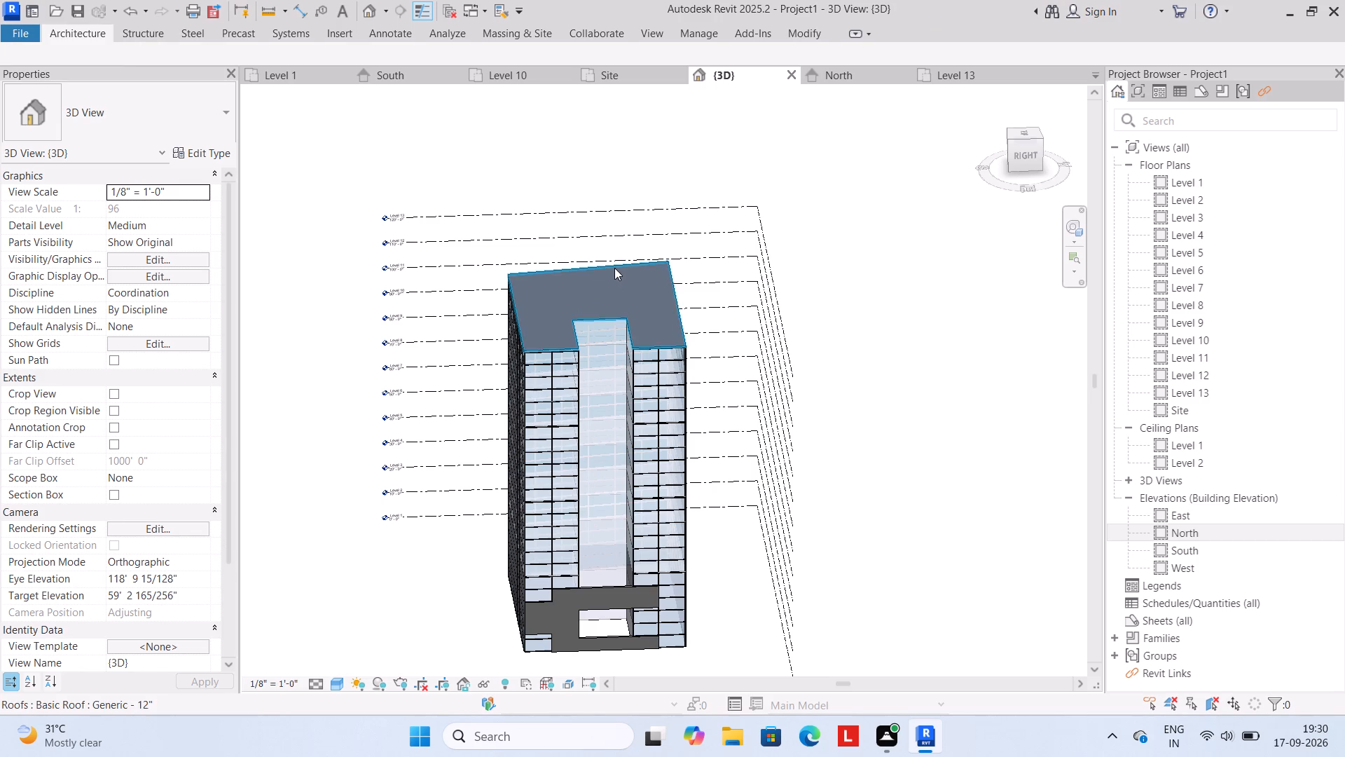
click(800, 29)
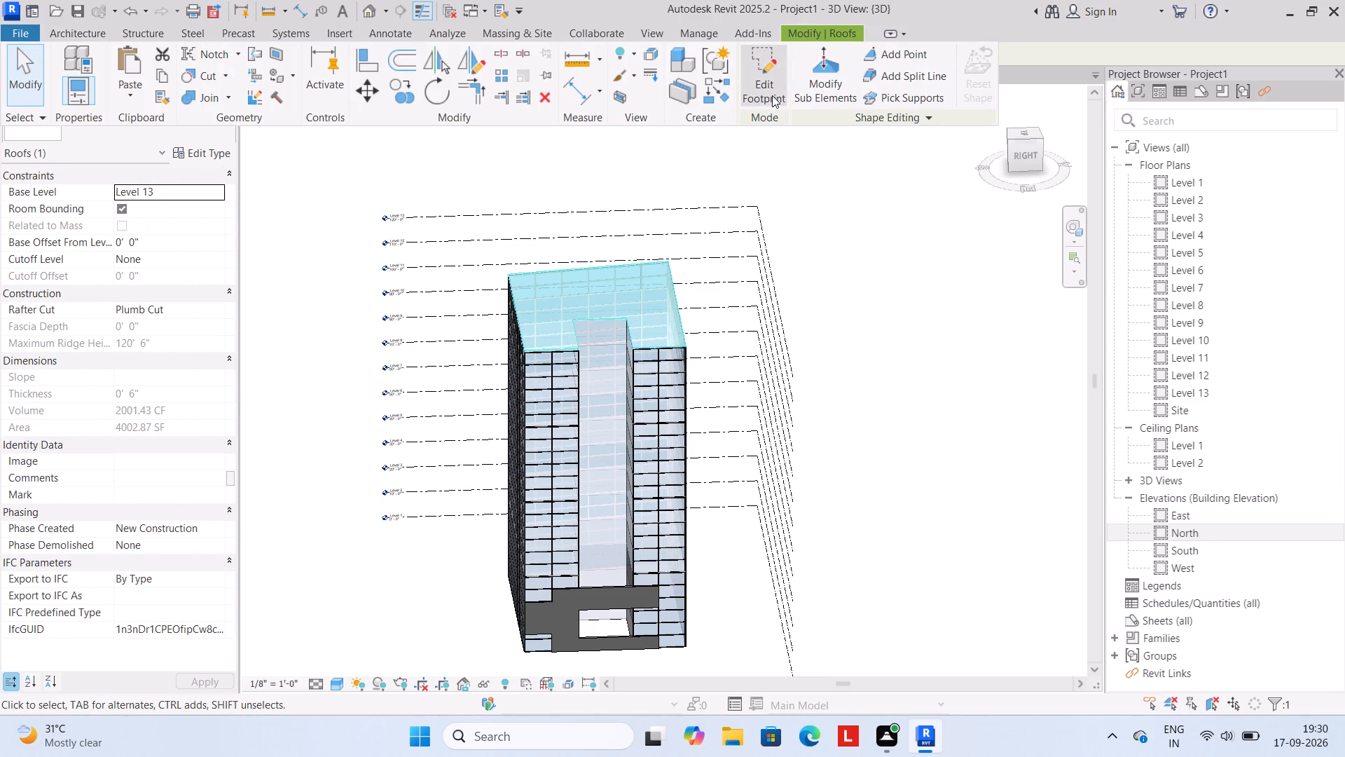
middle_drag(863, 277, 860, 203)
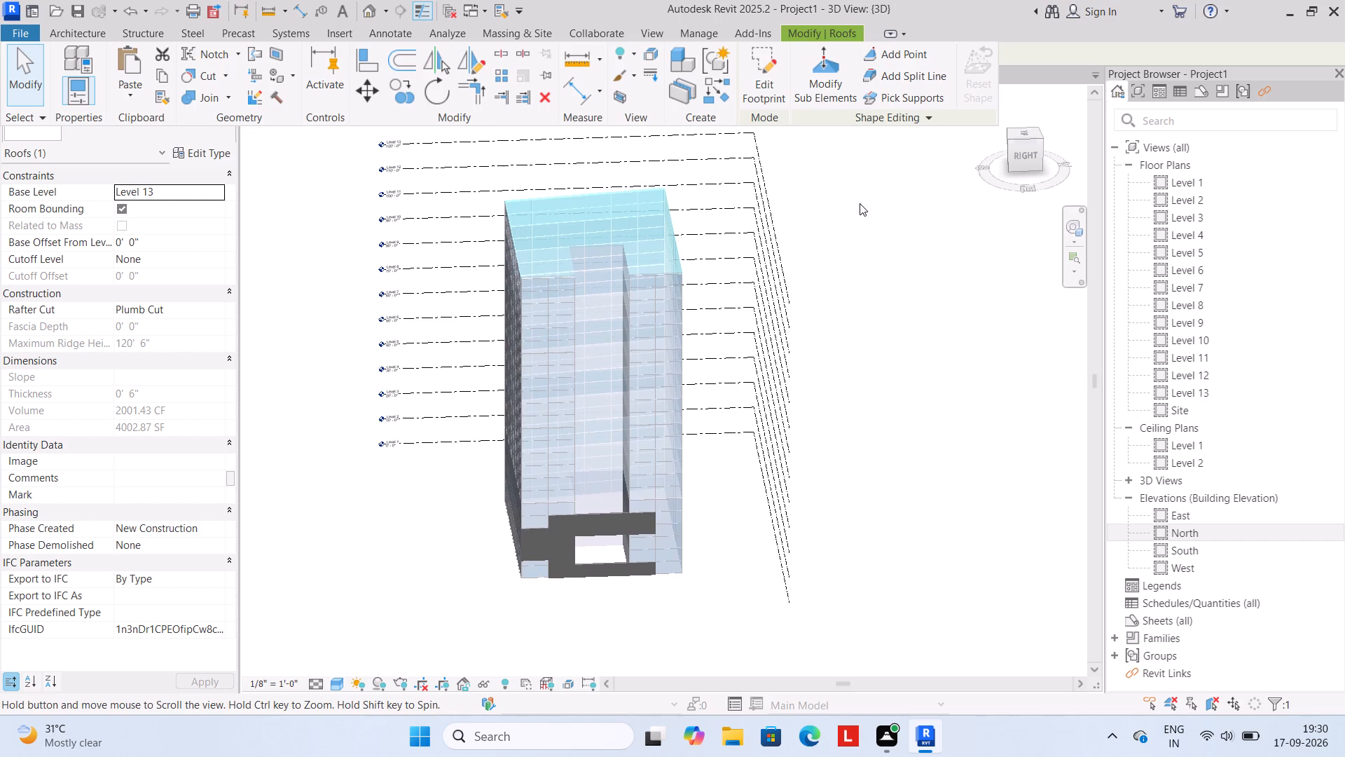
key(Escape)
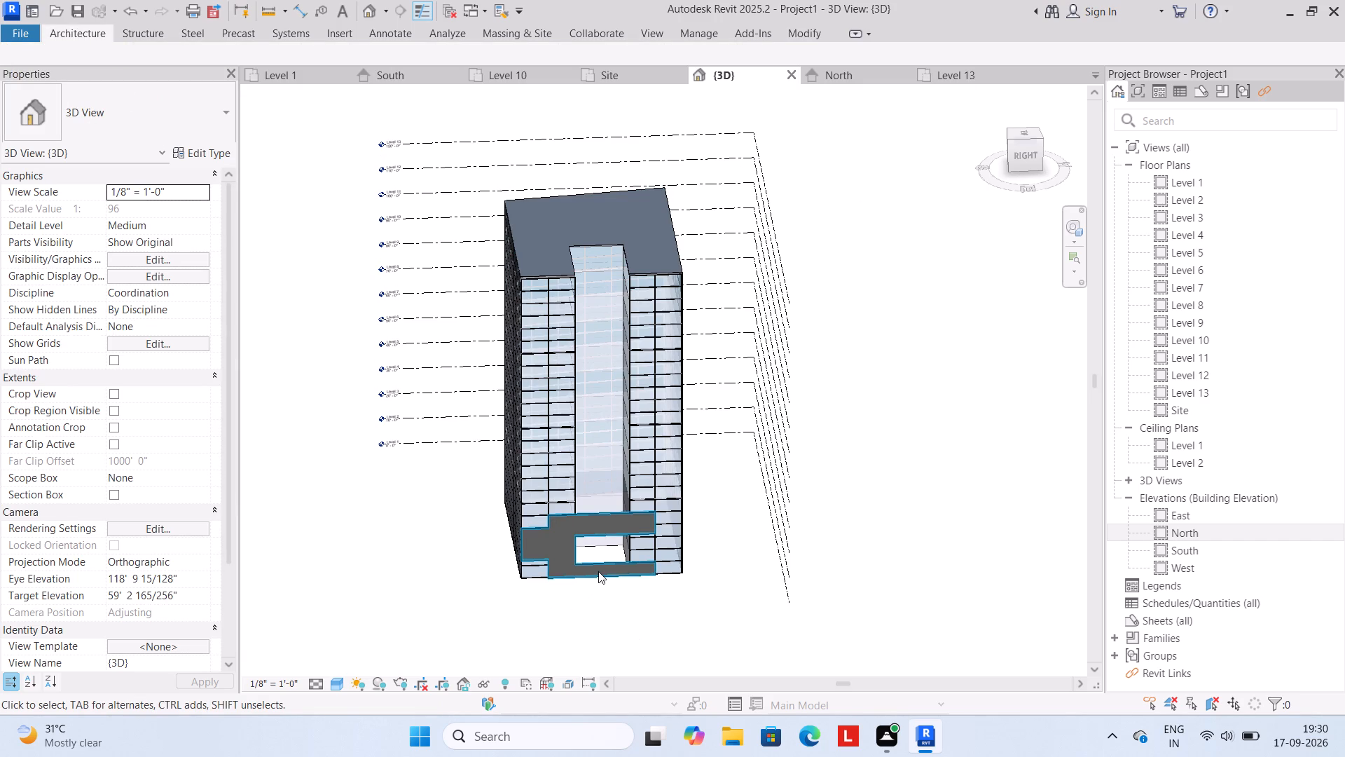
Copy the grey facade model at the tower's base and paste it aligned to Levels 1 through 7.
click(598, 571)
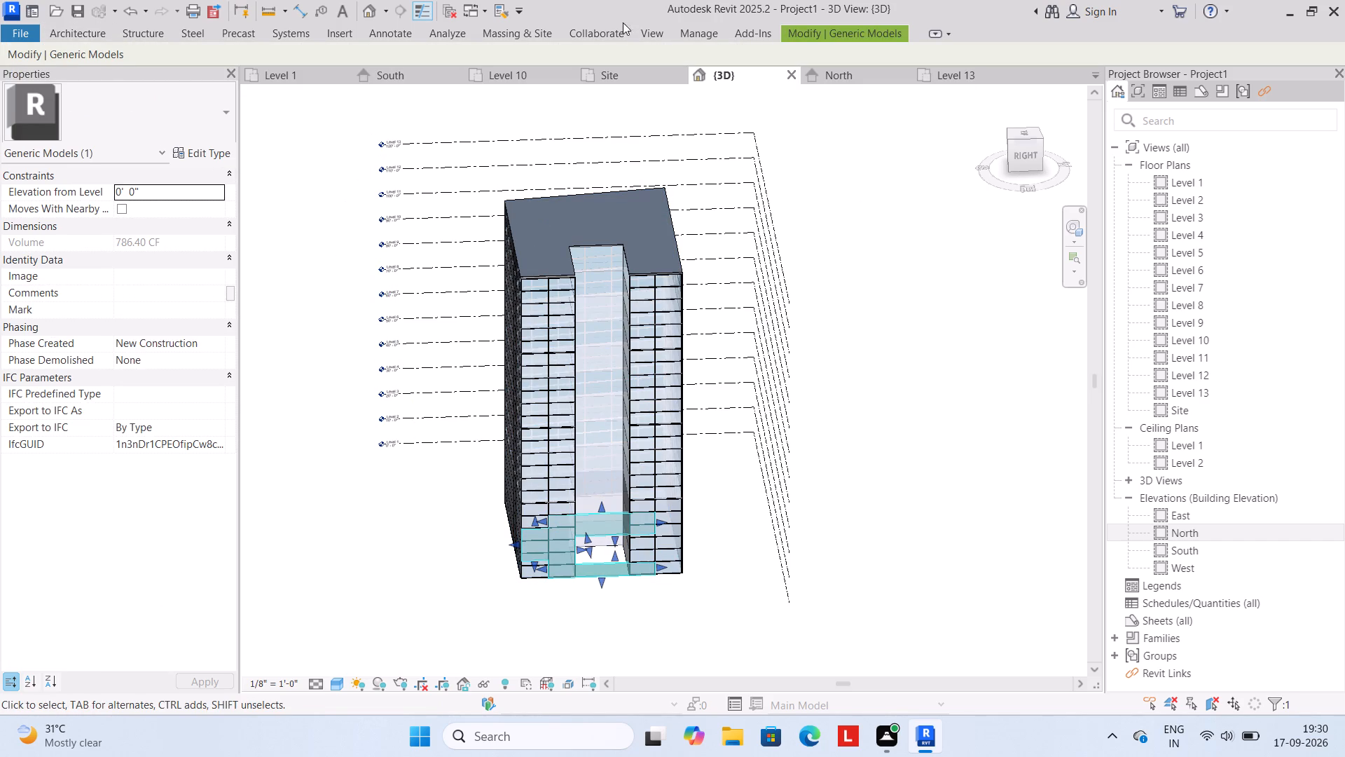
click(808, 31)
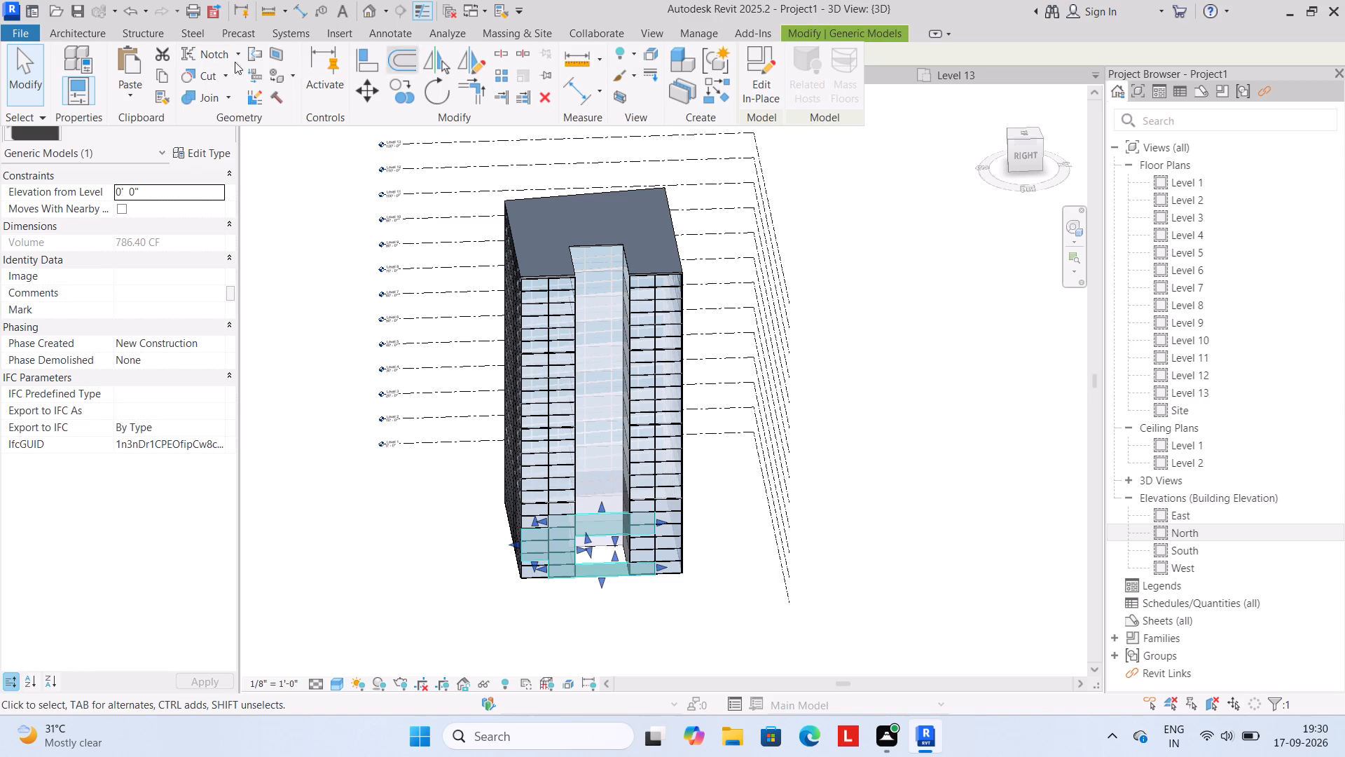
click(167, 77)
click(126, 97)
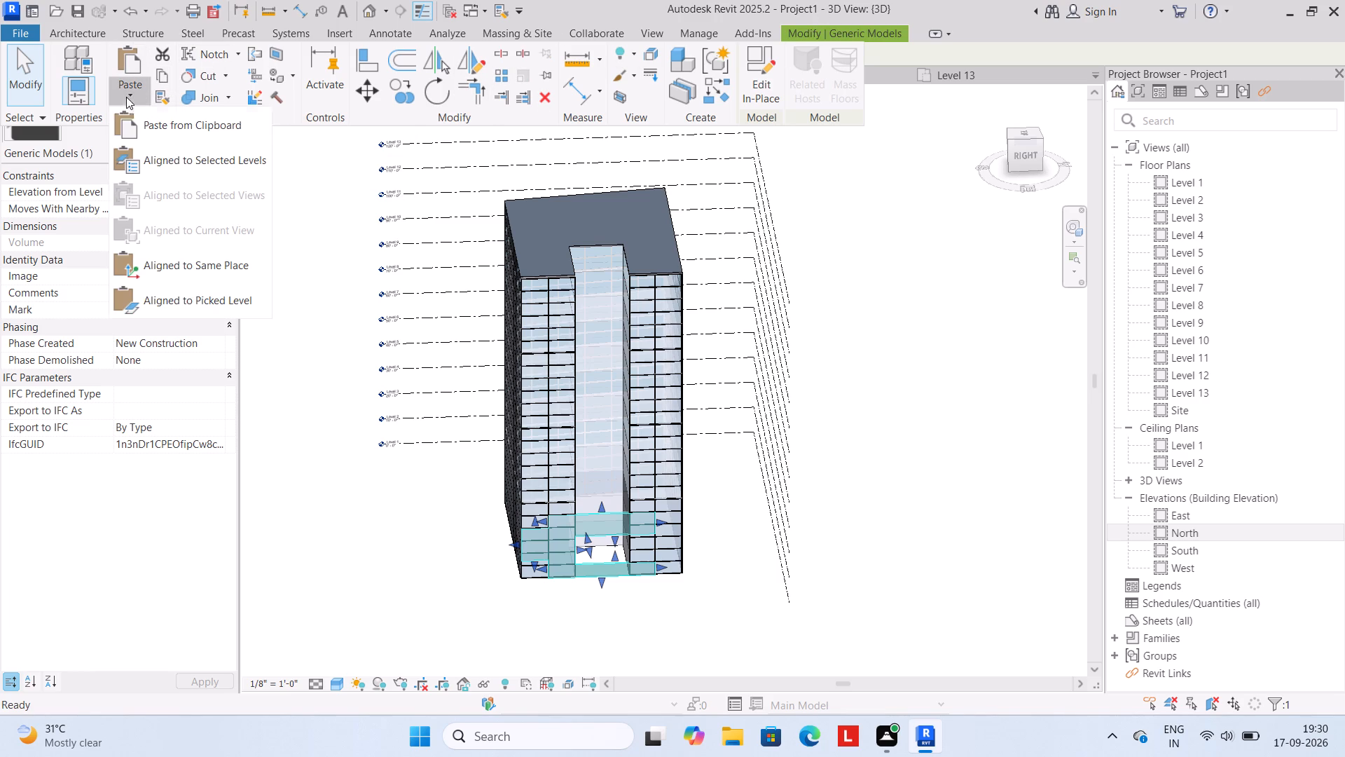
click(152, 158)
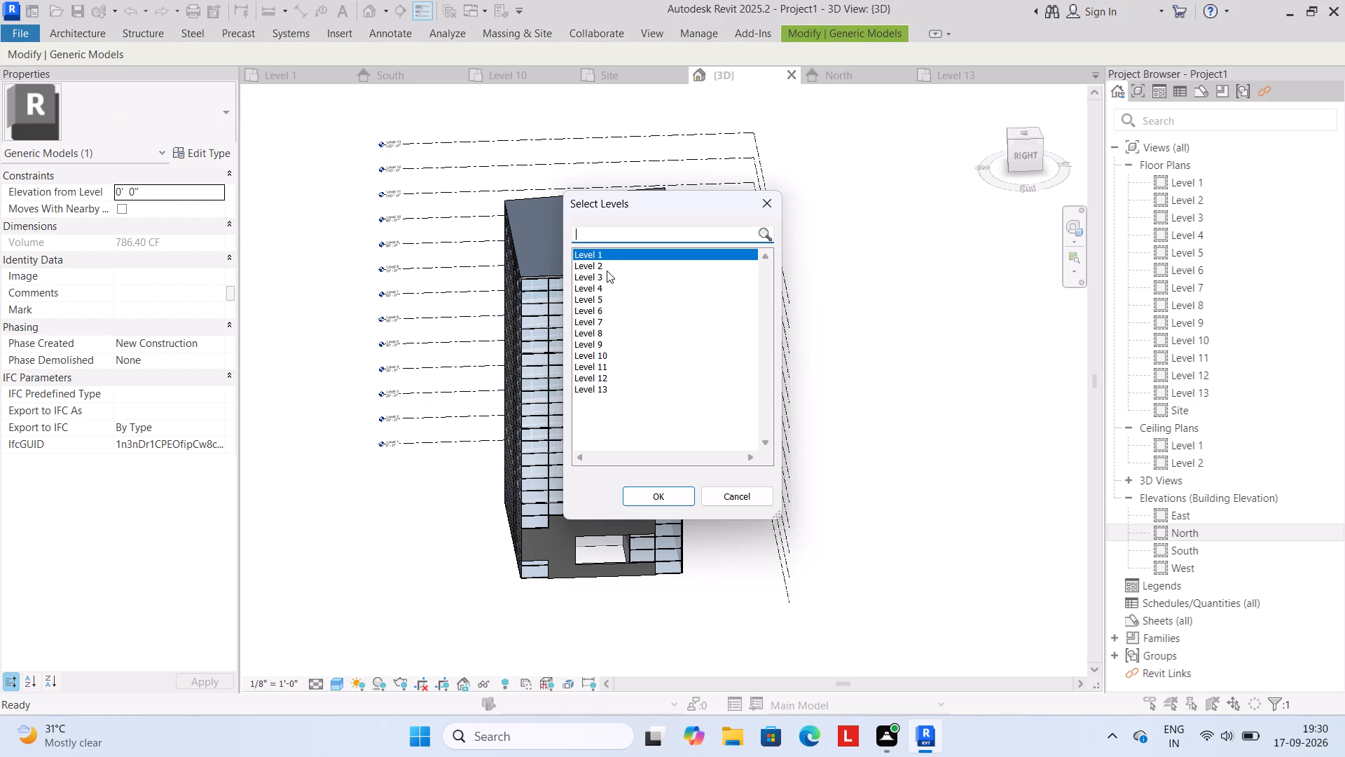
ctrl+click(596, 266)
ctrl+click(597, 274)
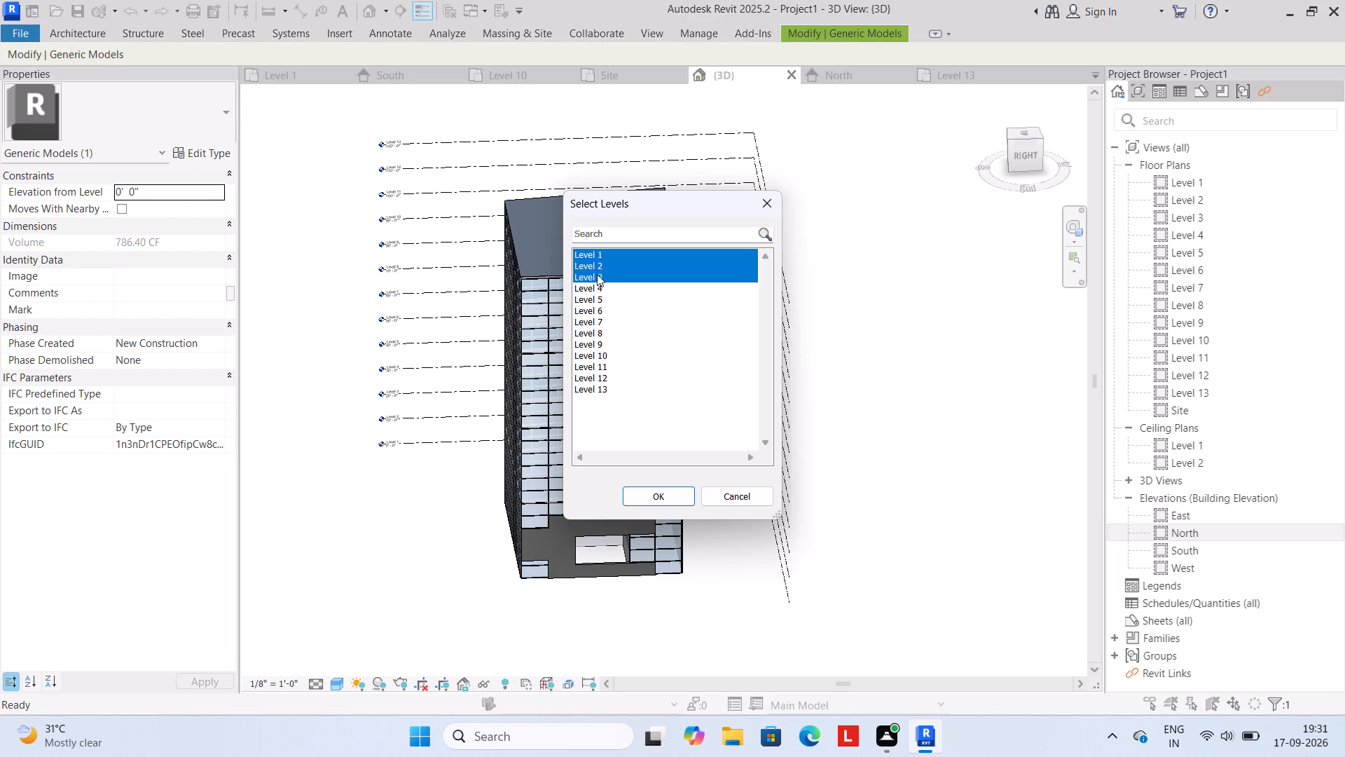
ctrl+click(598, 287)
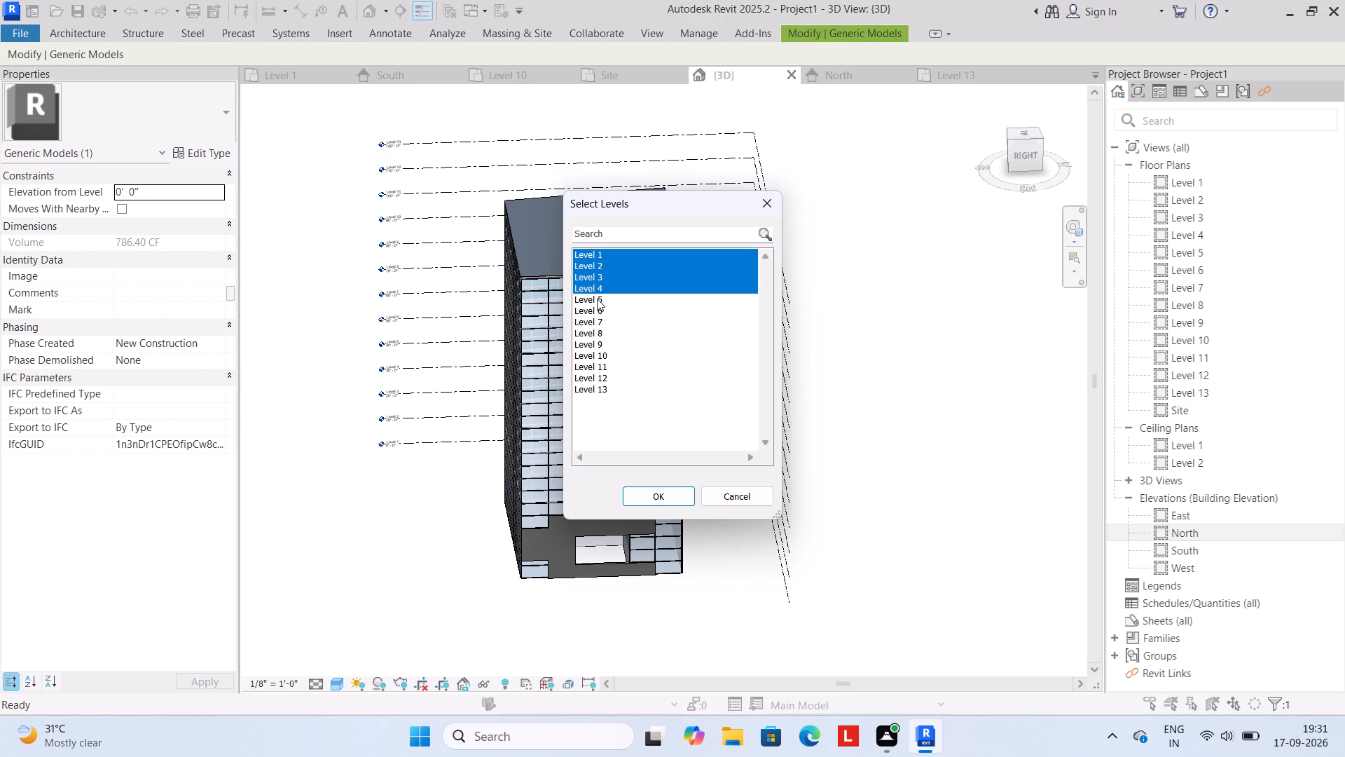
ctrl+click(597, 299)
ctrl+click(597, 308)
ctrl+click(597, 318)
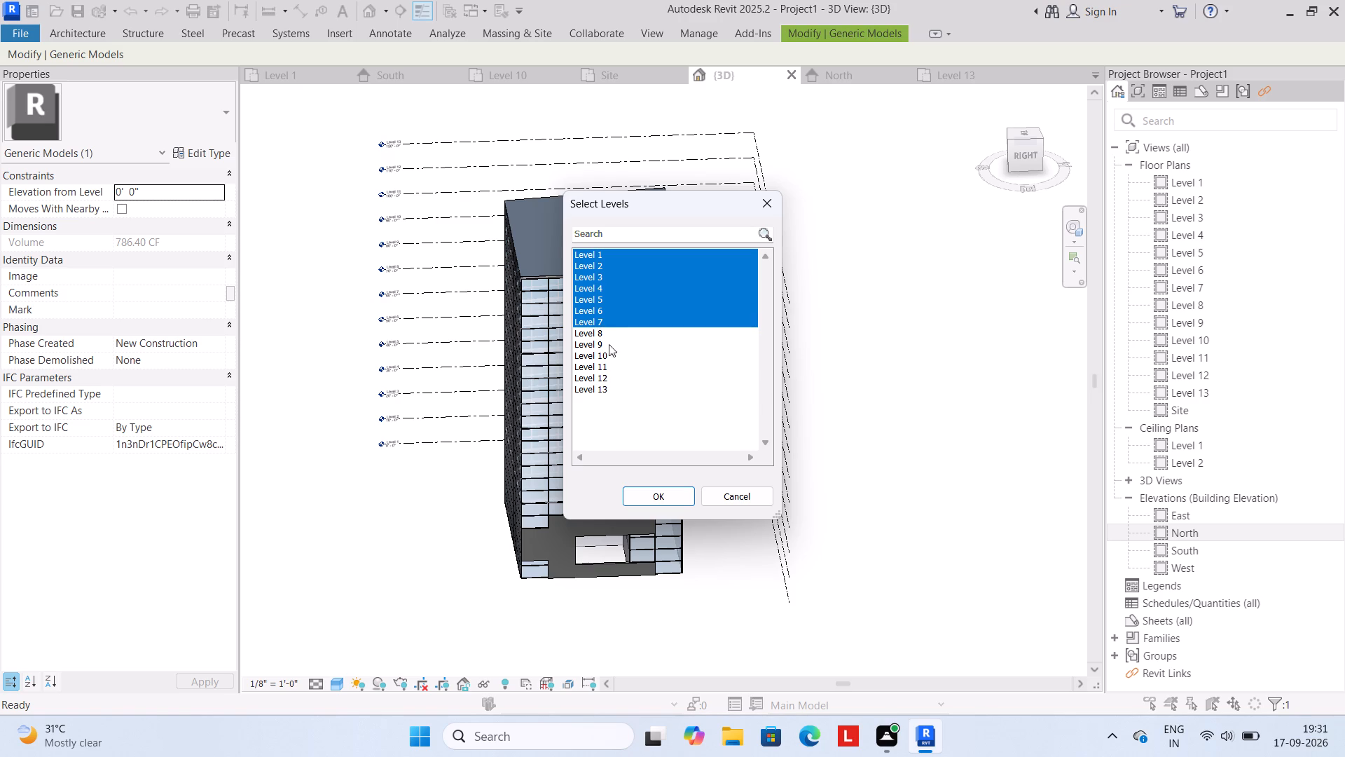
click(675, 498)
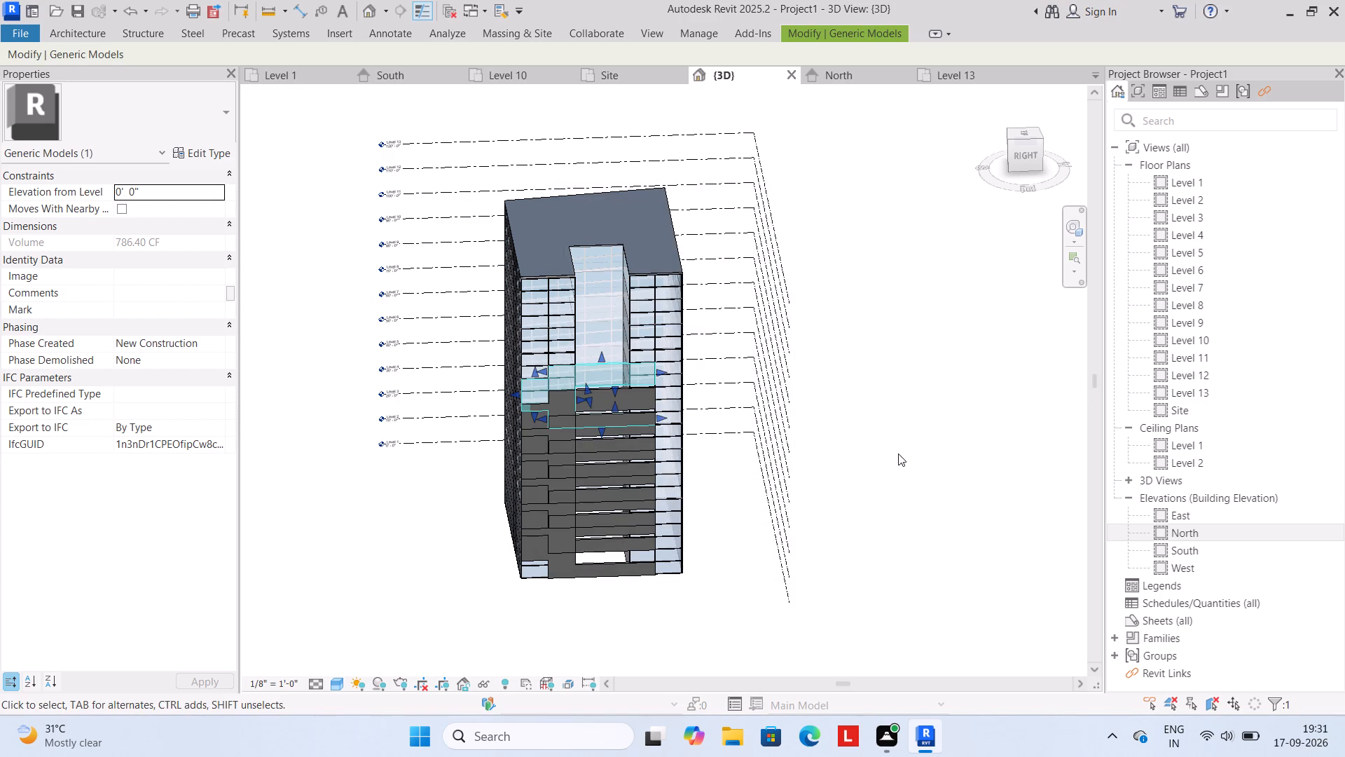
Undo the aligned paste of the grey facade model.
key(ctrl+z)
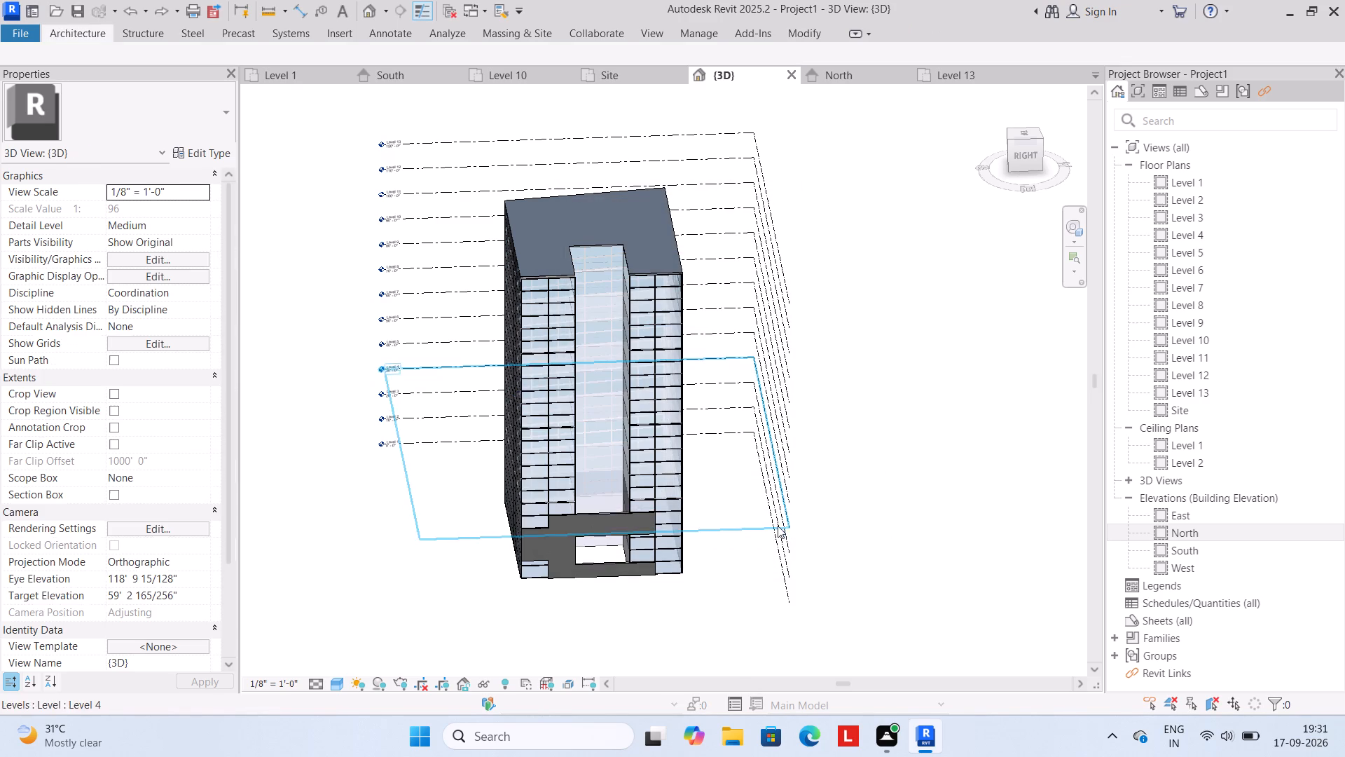
Measure the overall height of the grey facade model at the tower's base.
scroll(588, 512, up, 5)
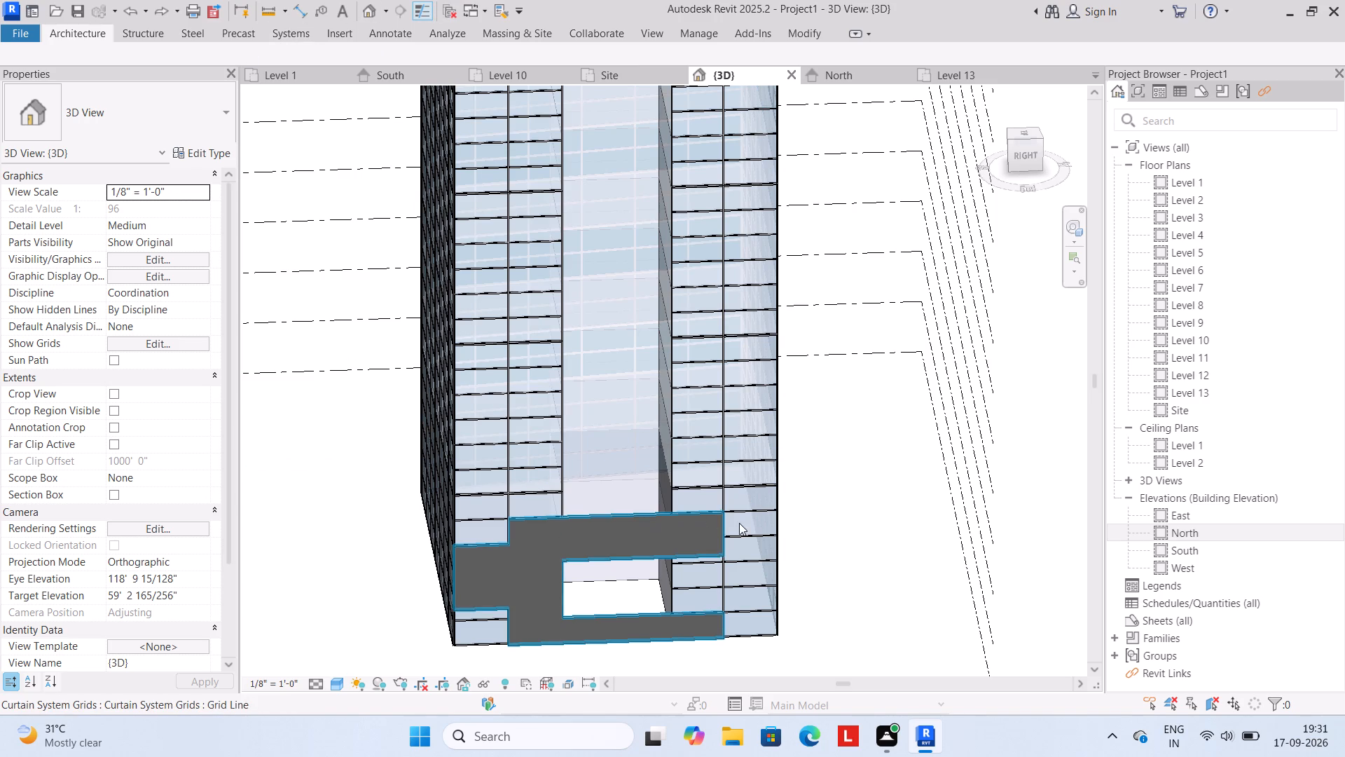
click(661, 542)
click(632, 514)
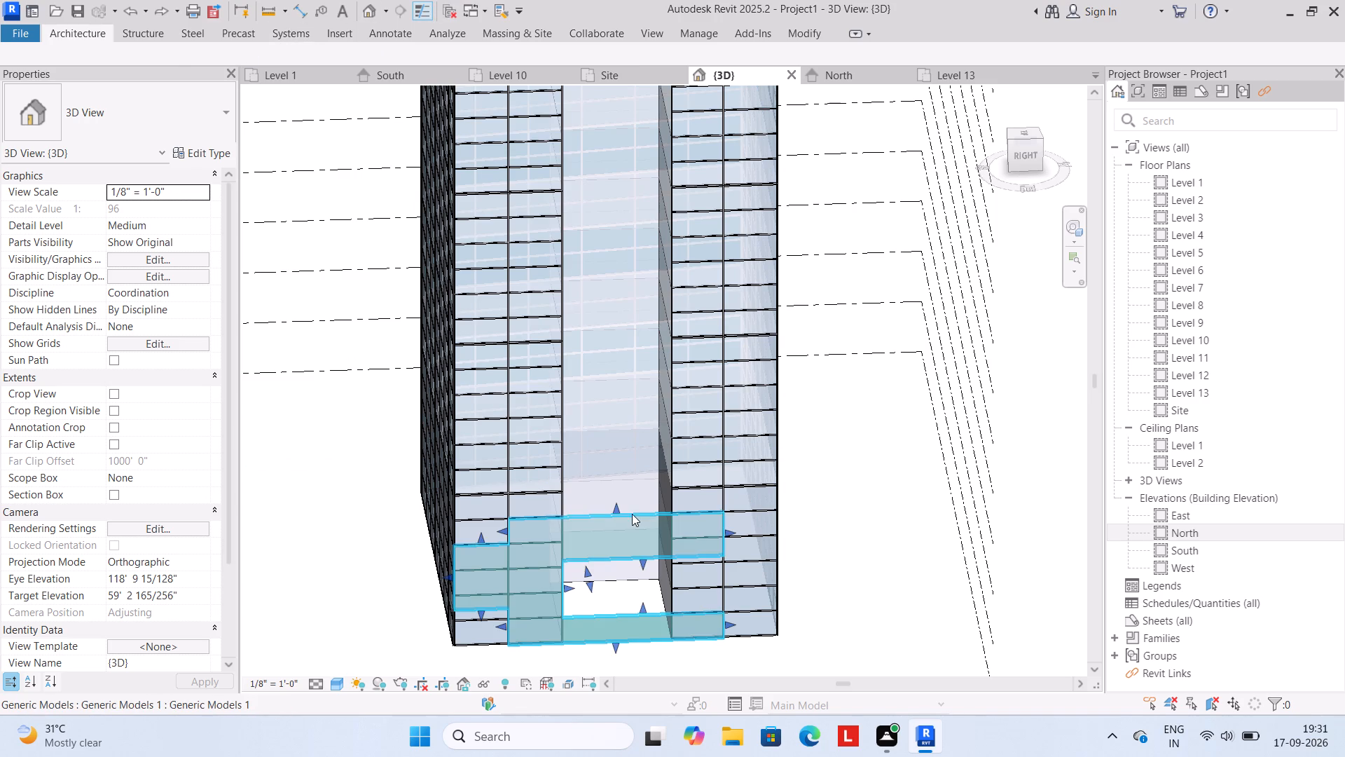
click(877, 476)
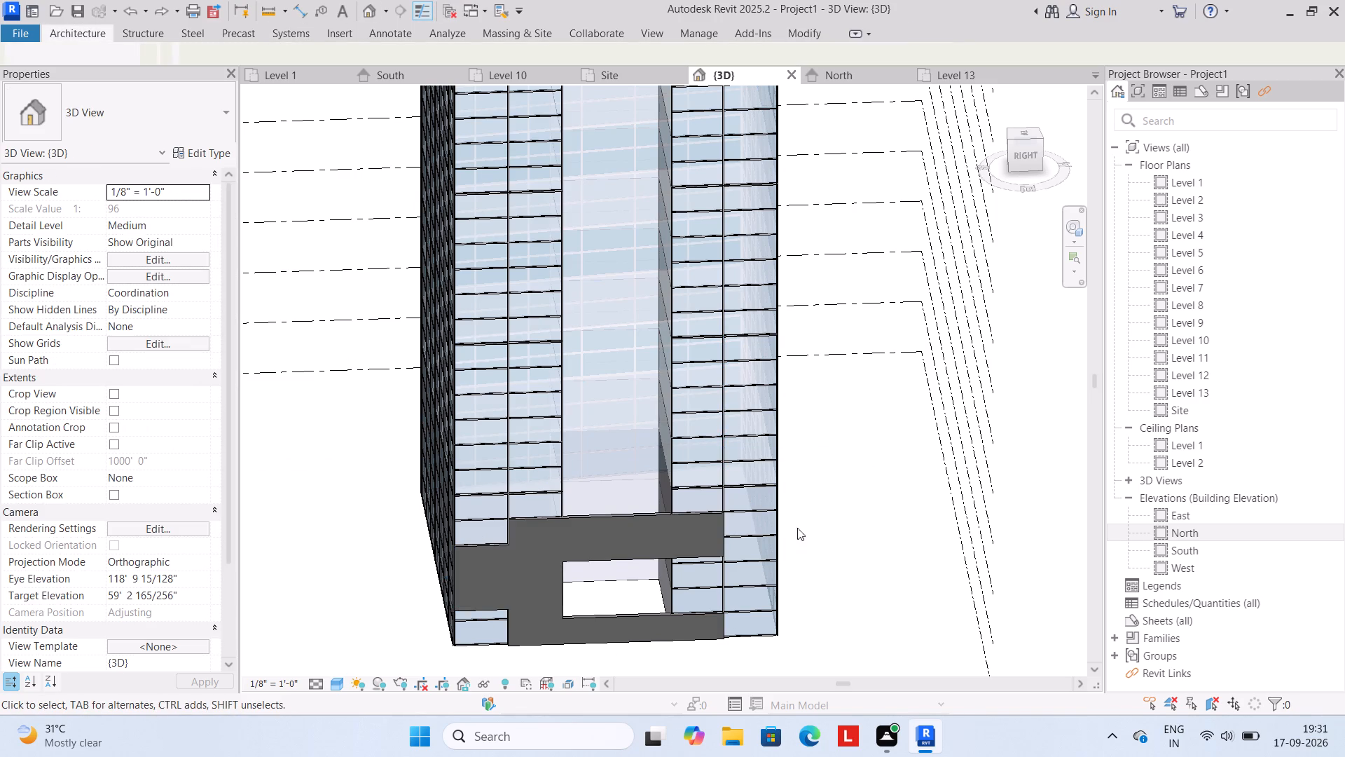
click(273, 7)
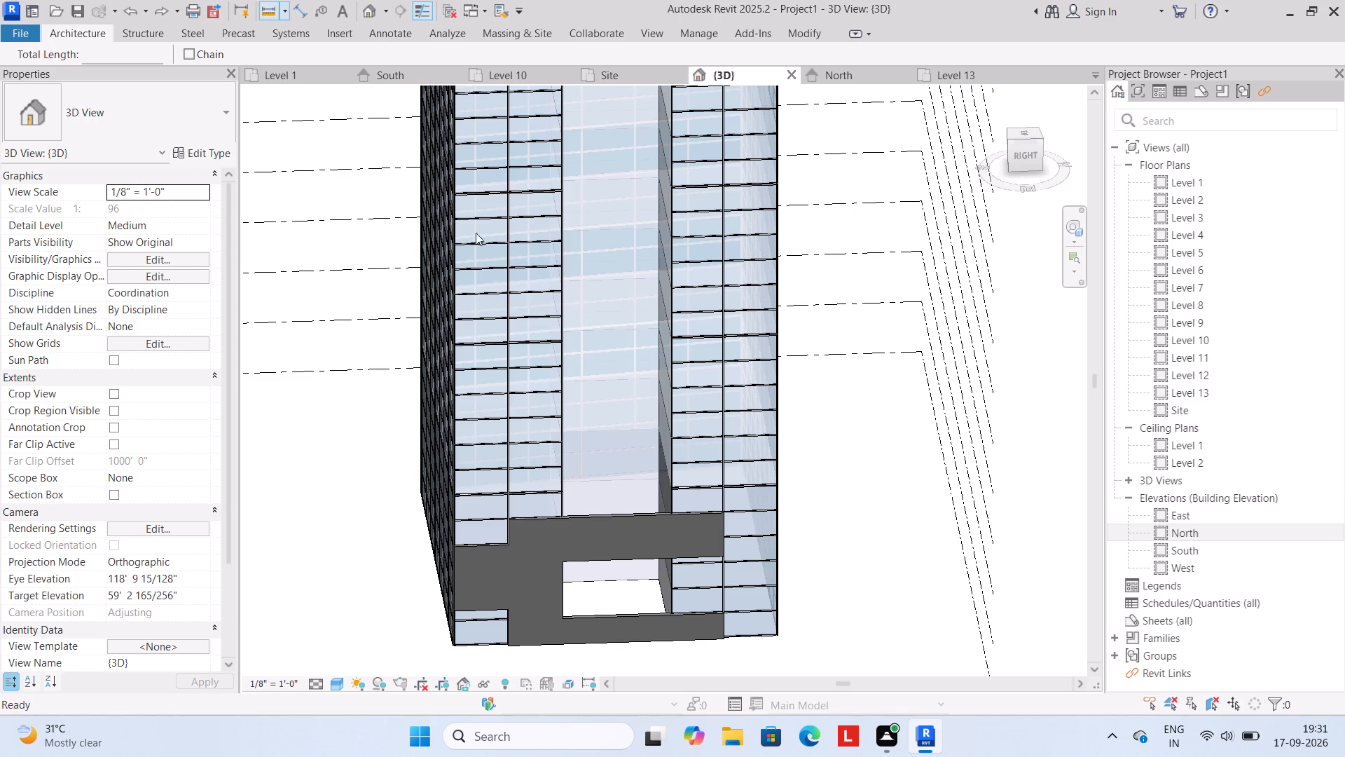
click(725, 515)
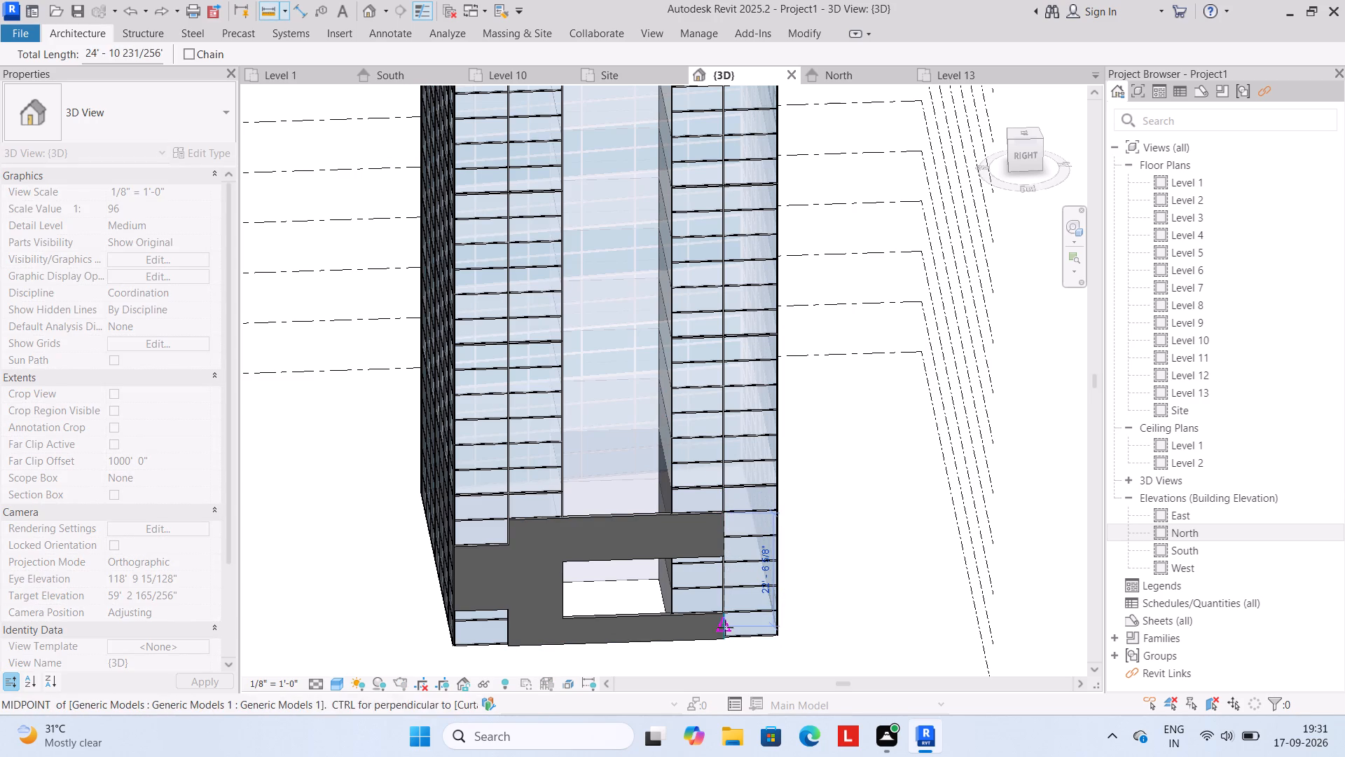
key(Escape)
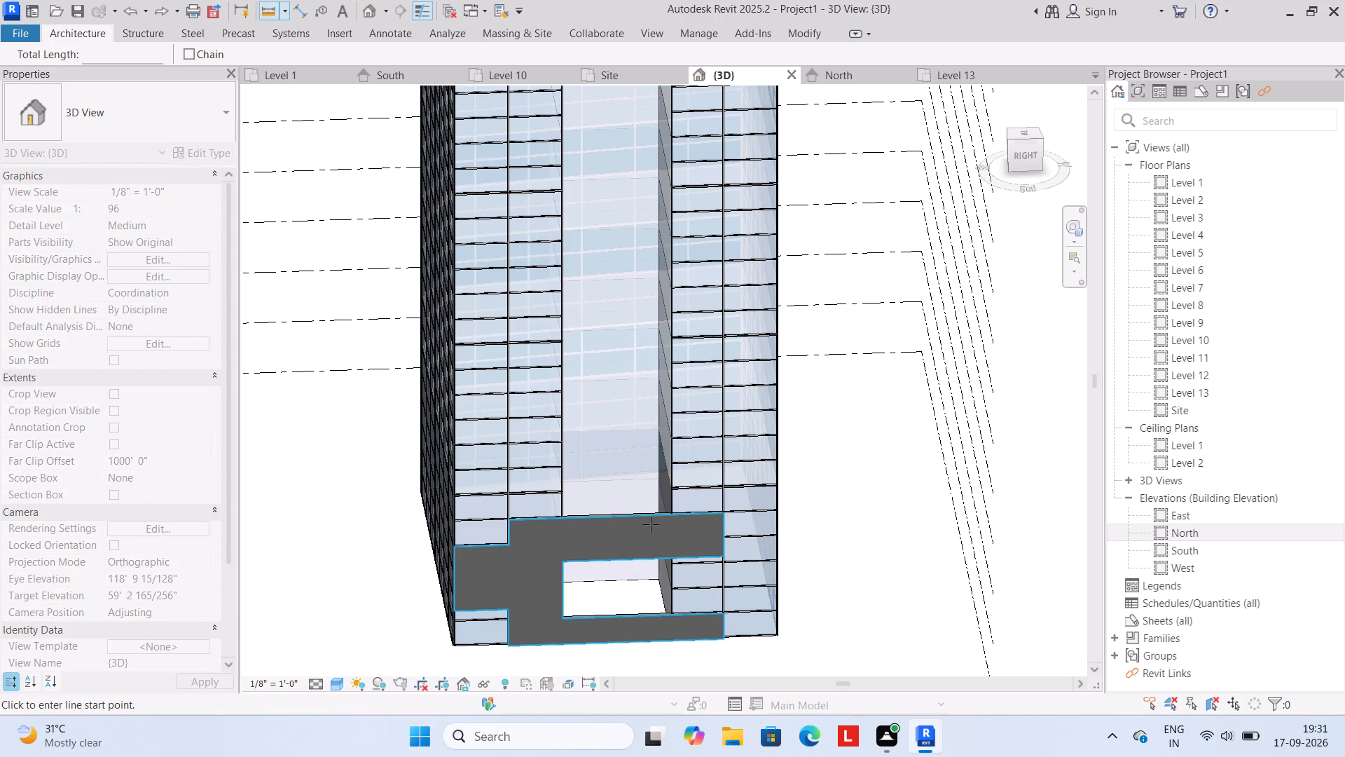
click(651, 524)
key(Escape)
click(621, 517)
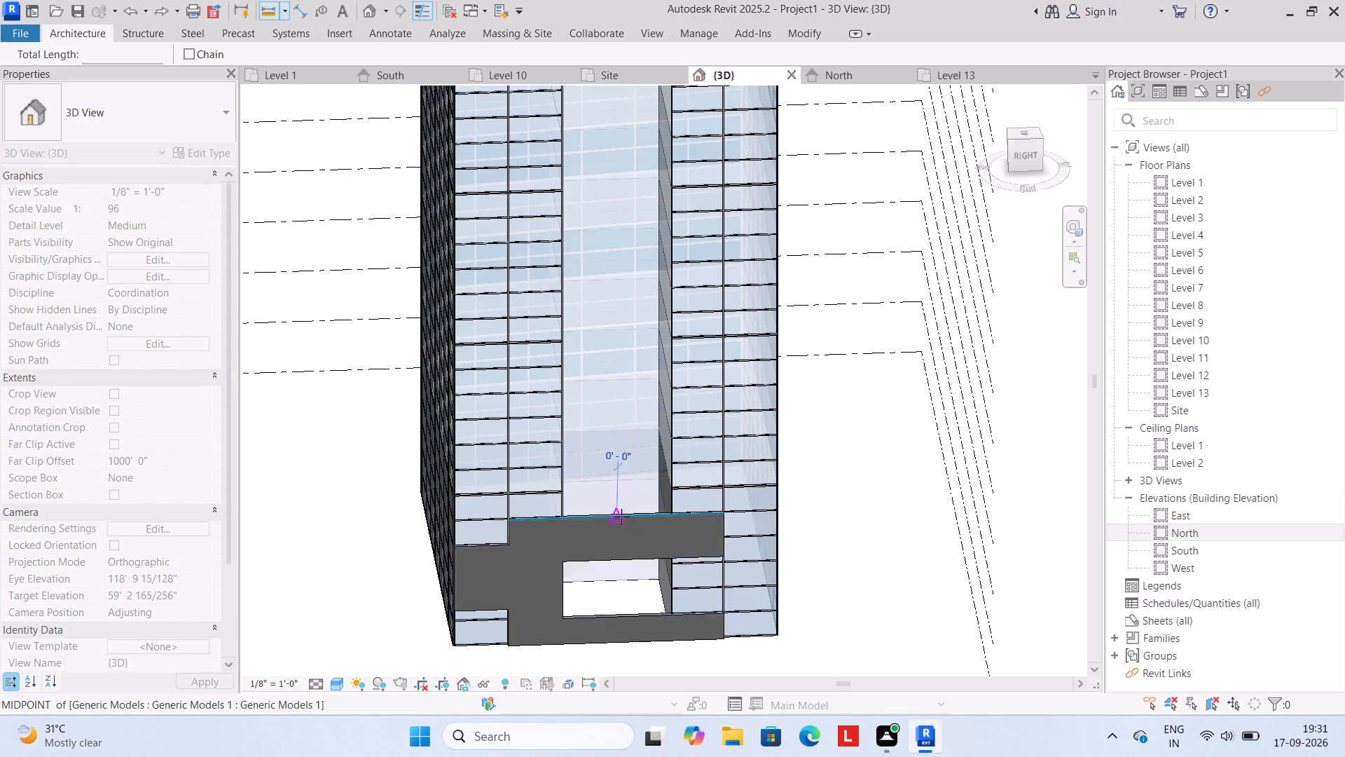
key(Escape)
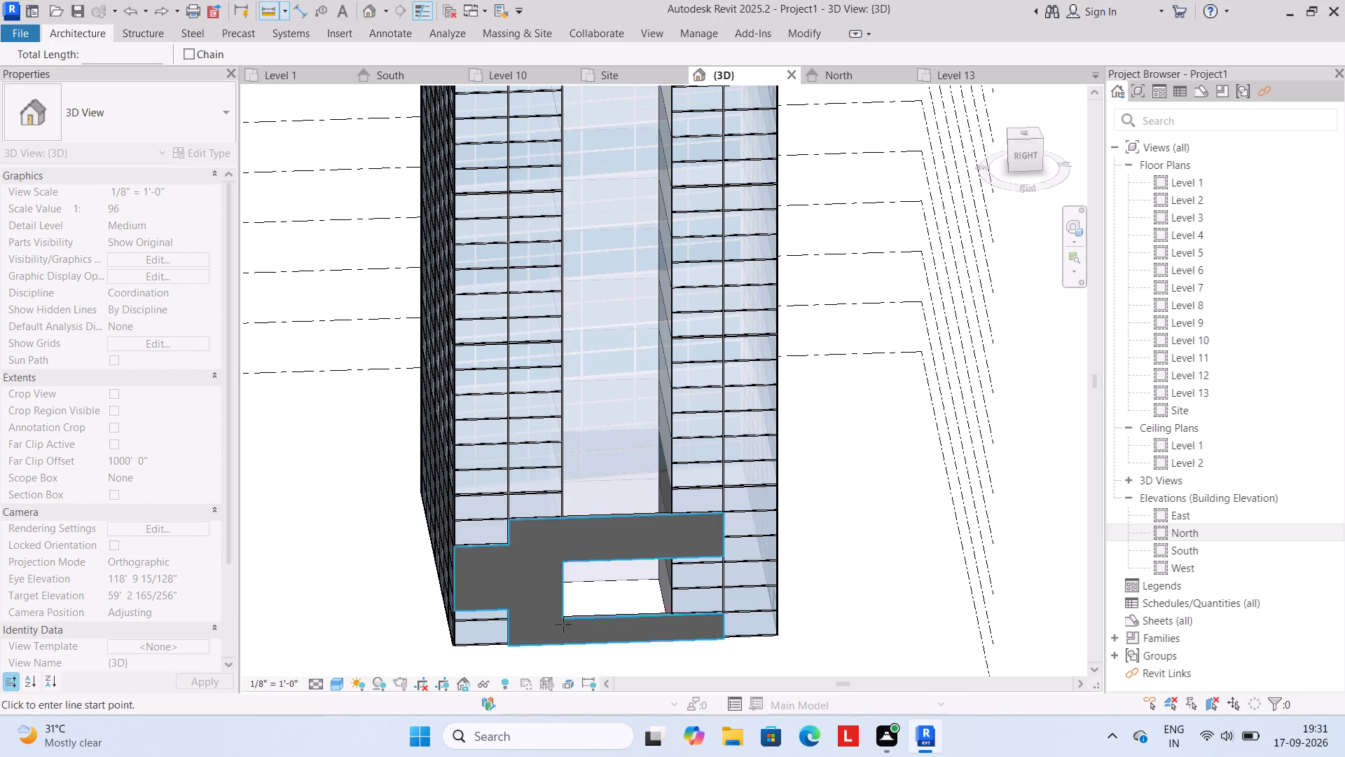
click(563, 625)
key(Escape)
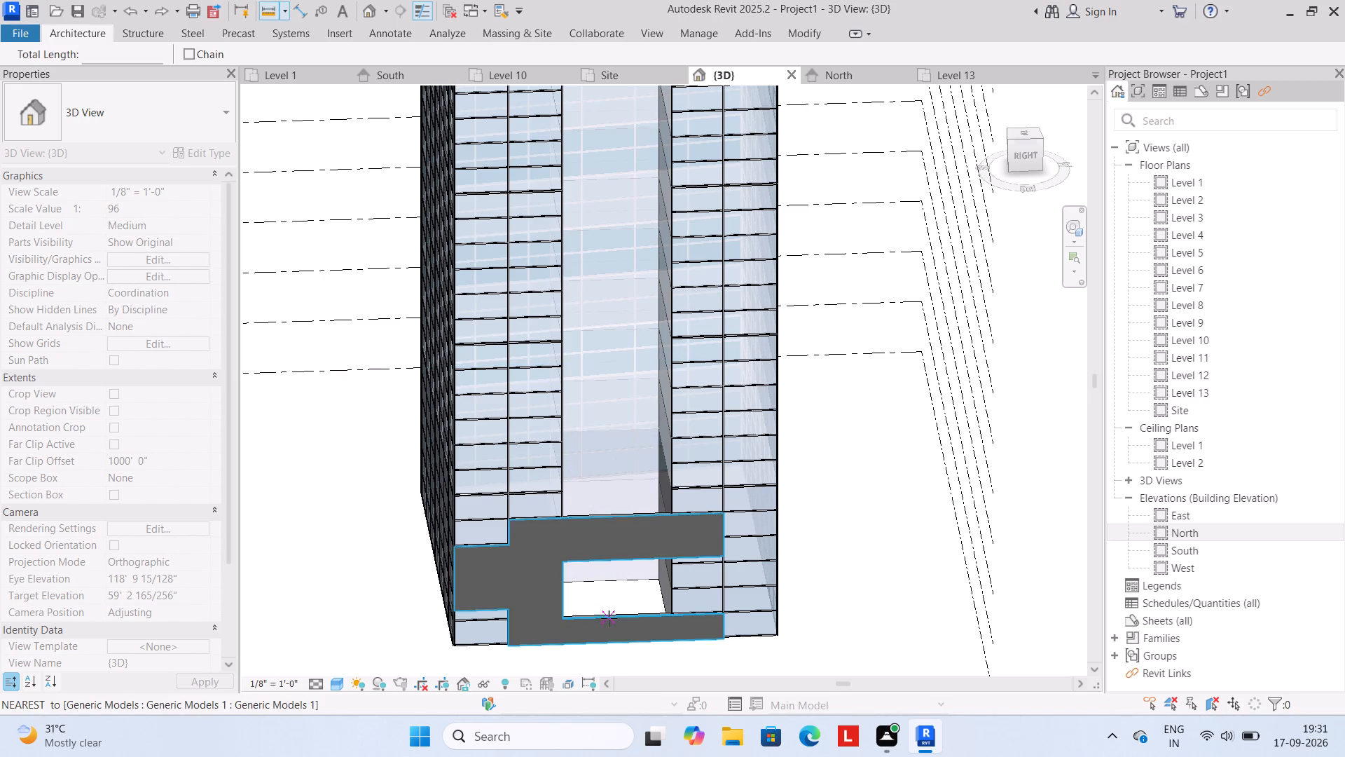
key(Escape)
key(Escape)
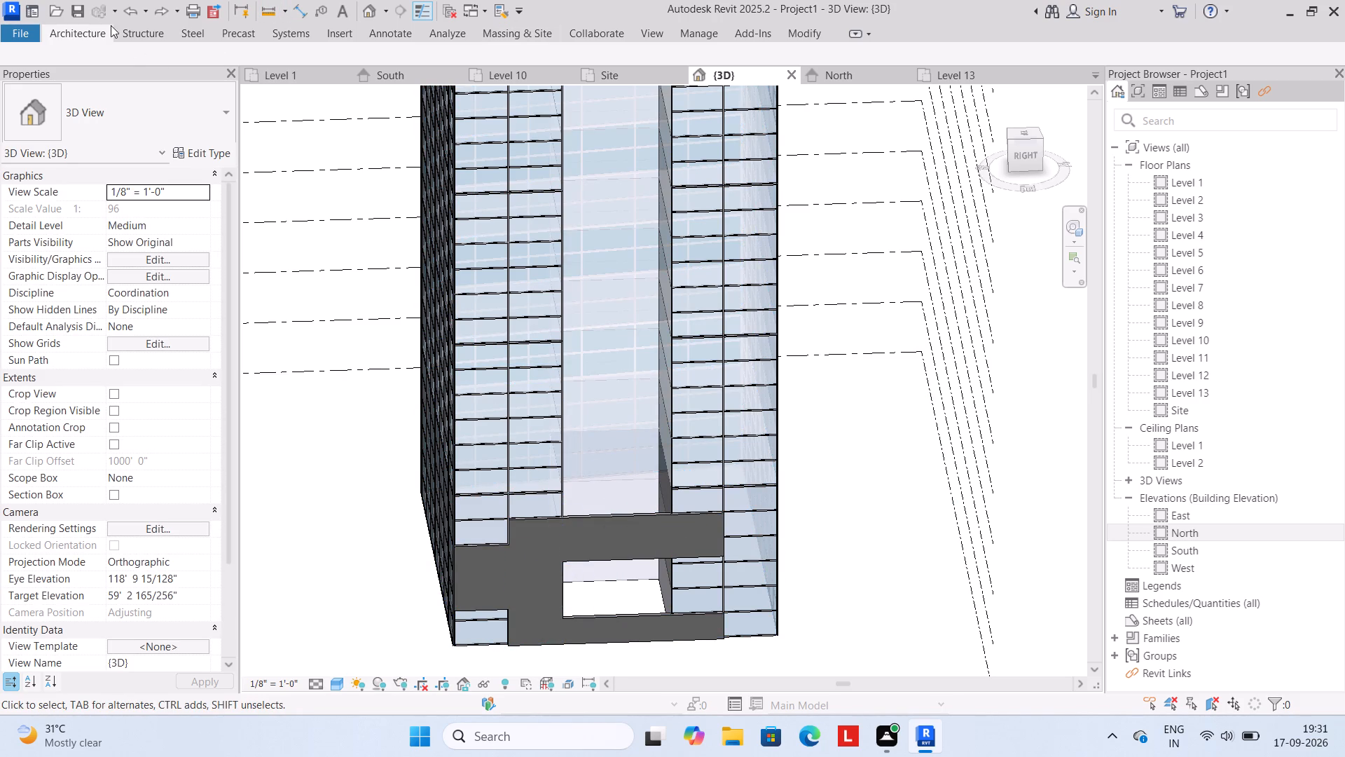
Copy the grey facade model straight up by 27' so the copy sits above the original on the same facade.
click(81, 25)
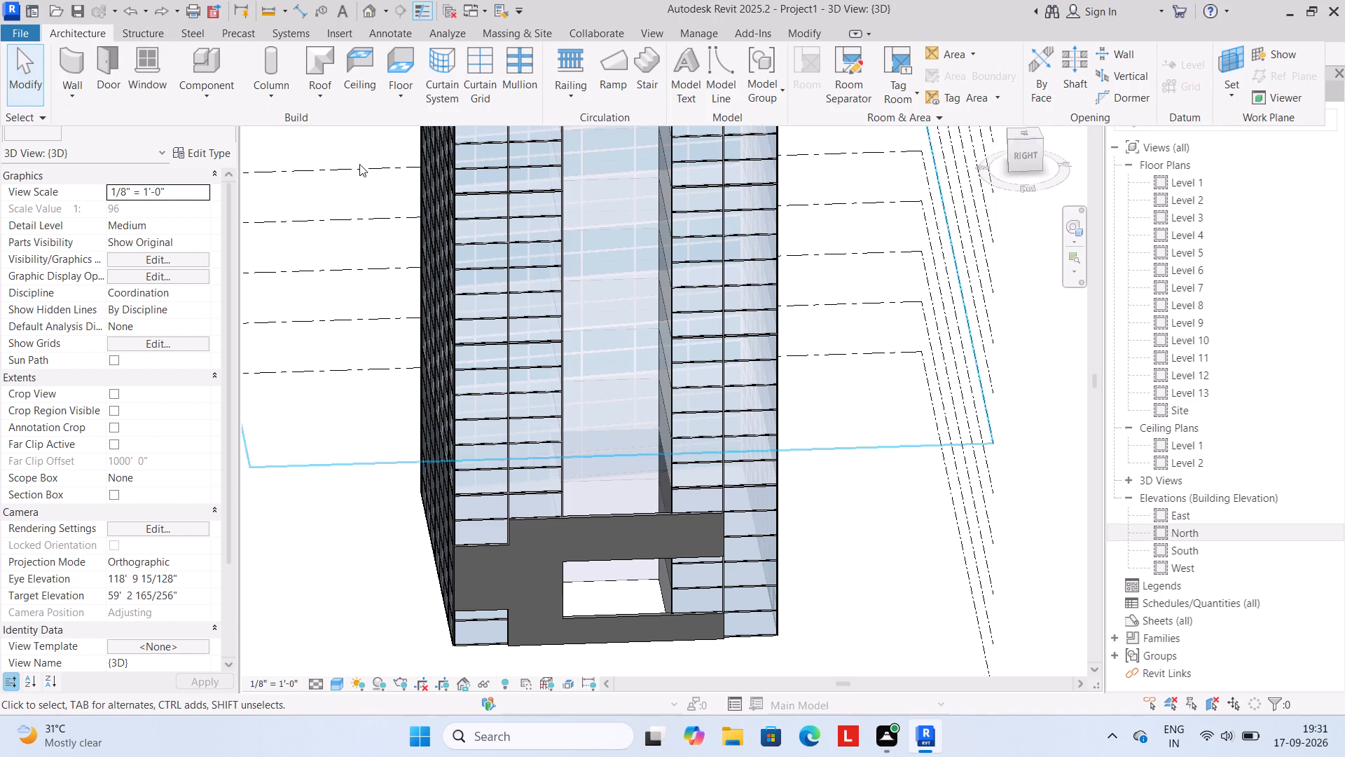
scroll(478, 351, down, 1)
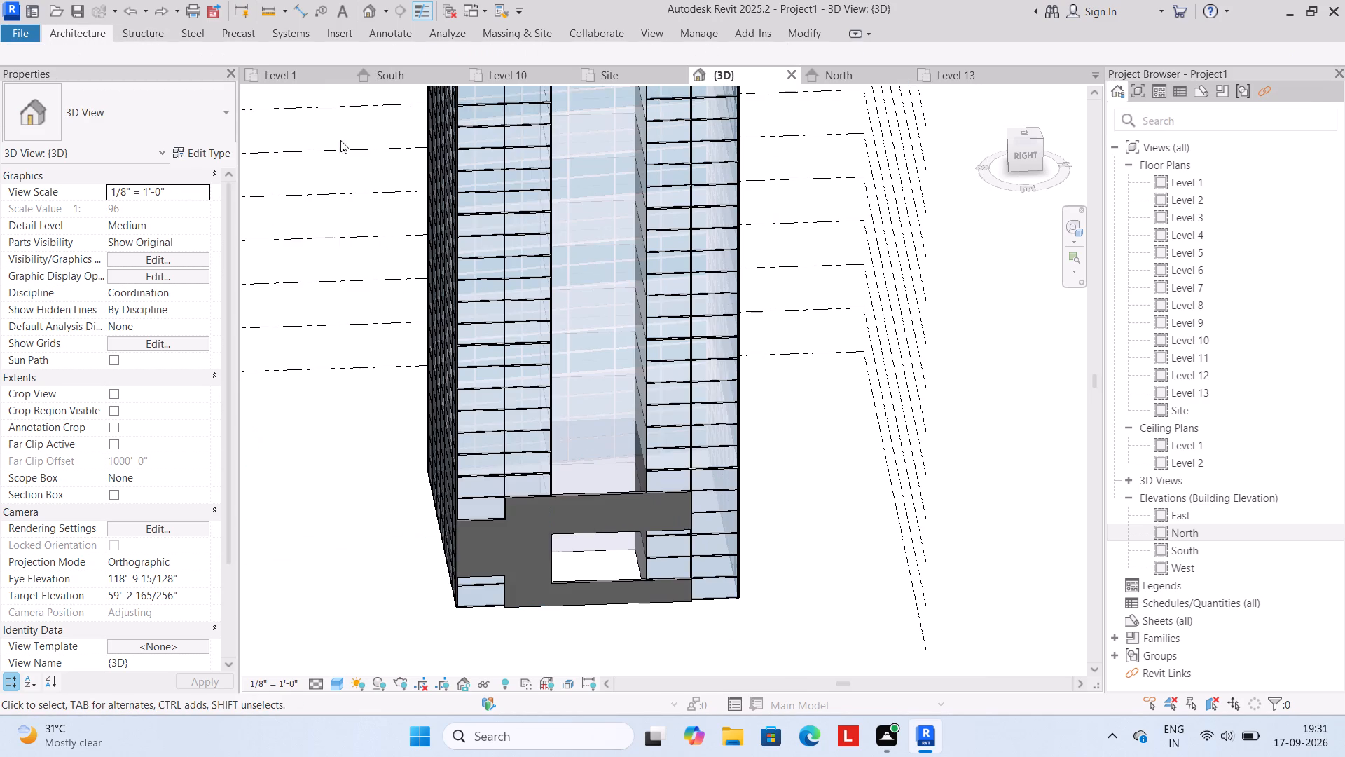
click(78, 27)
click(565, 500)
click(71, 34)
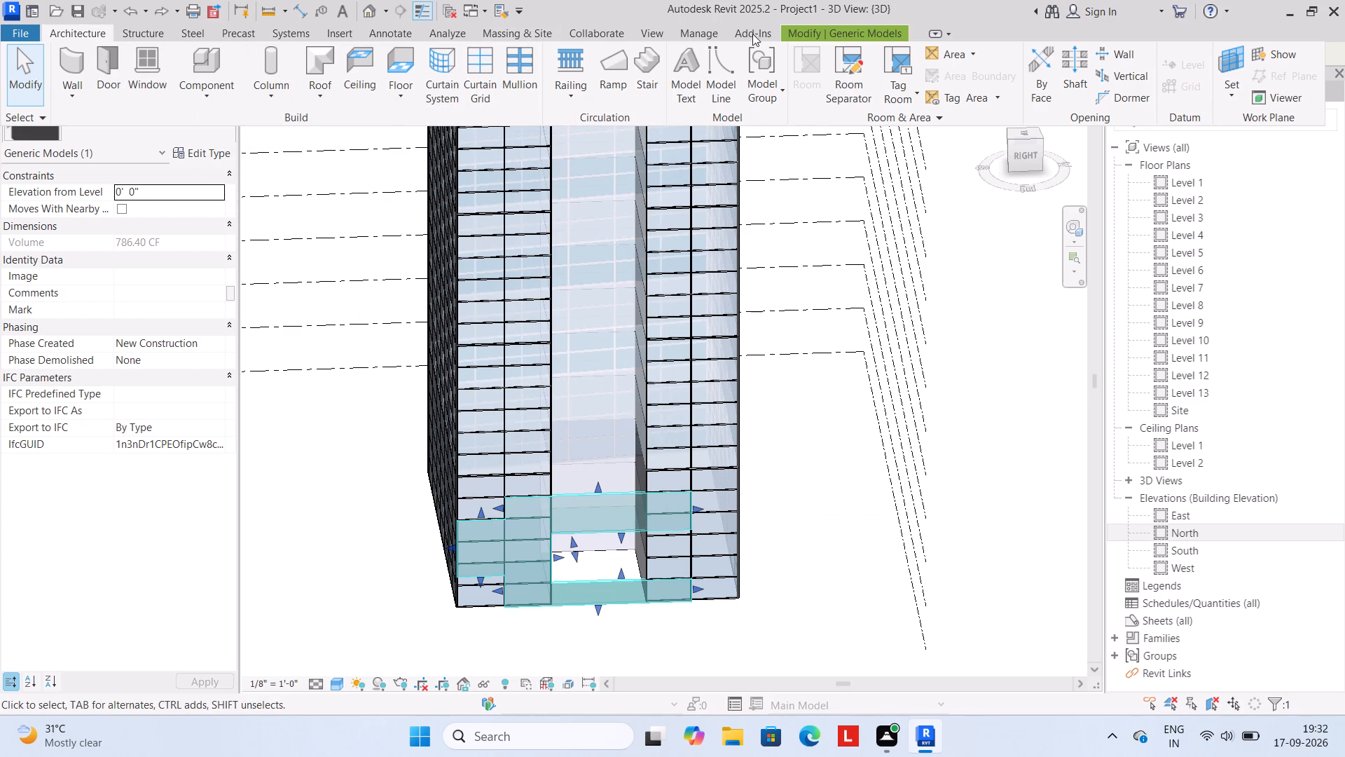
click(804, 27)
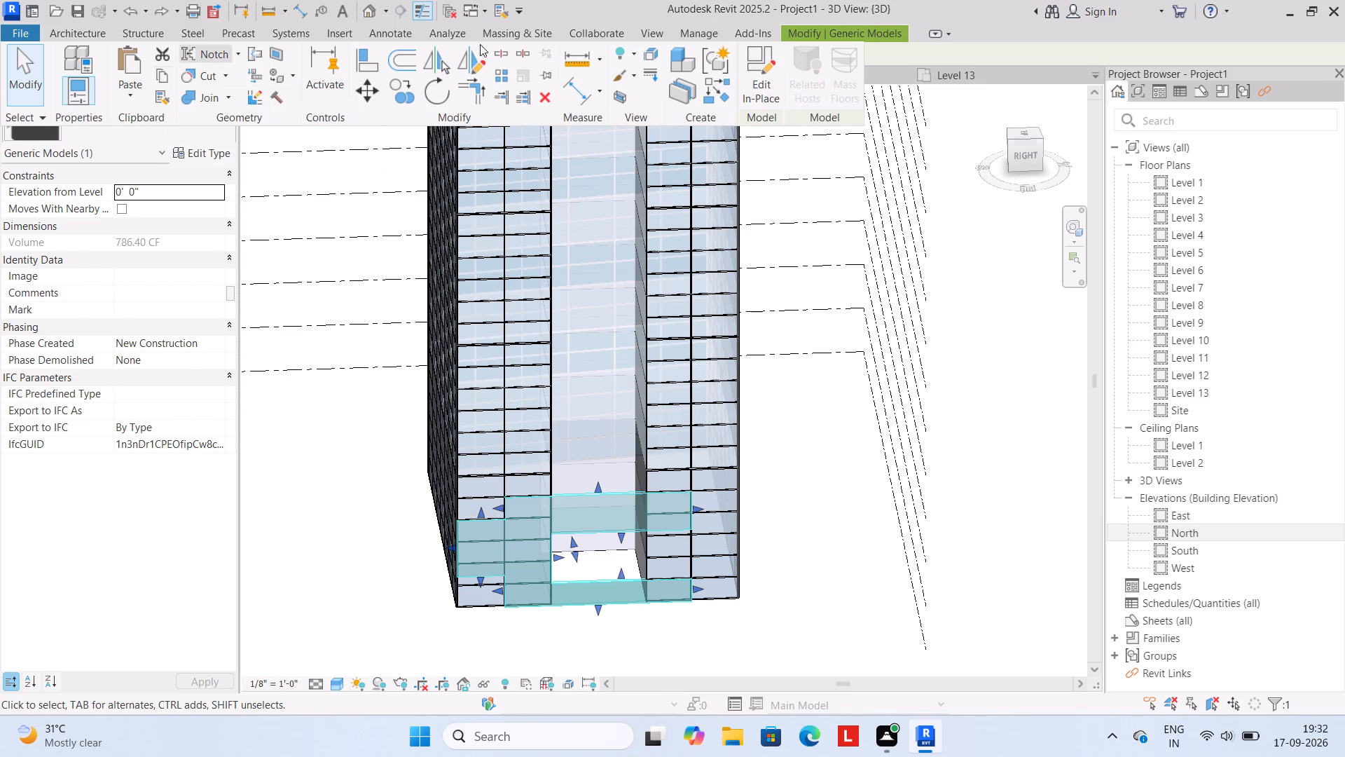
click(397, 90)
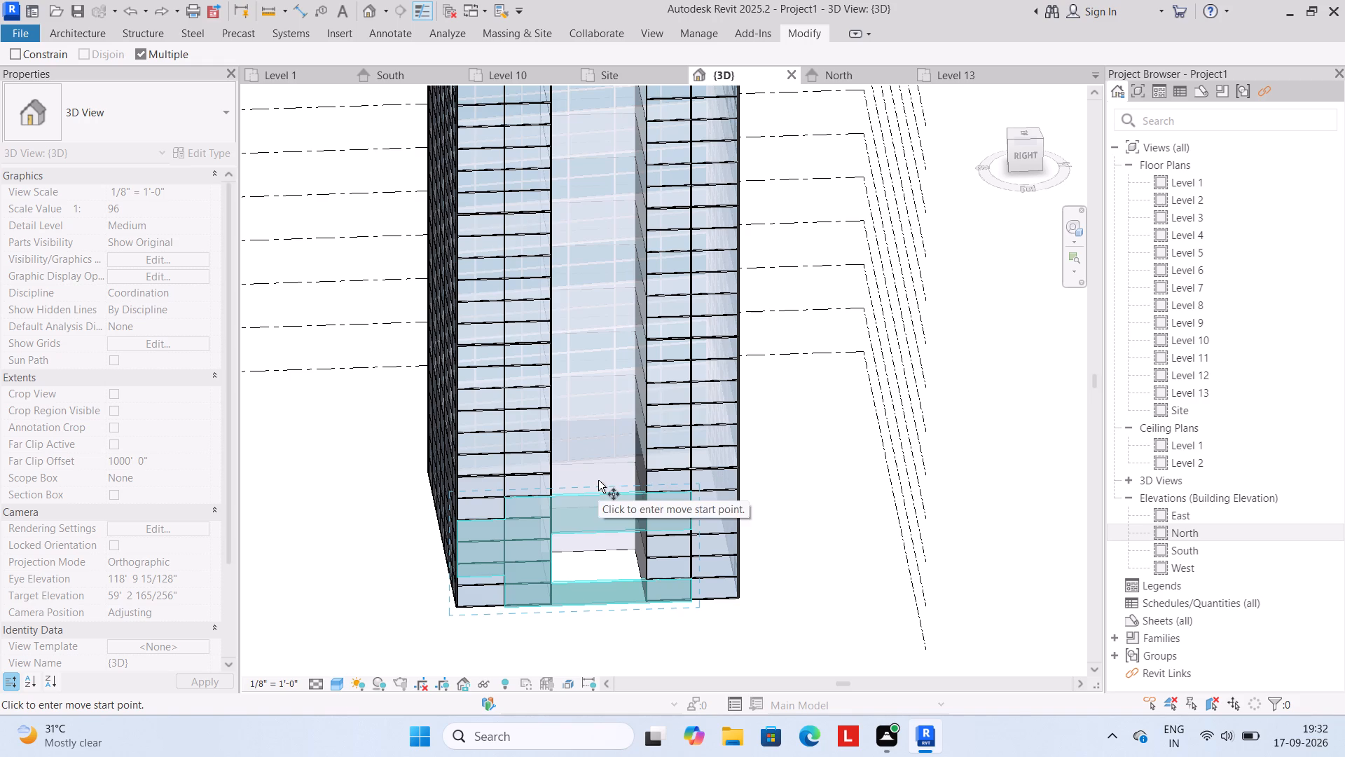
click(589, 608)
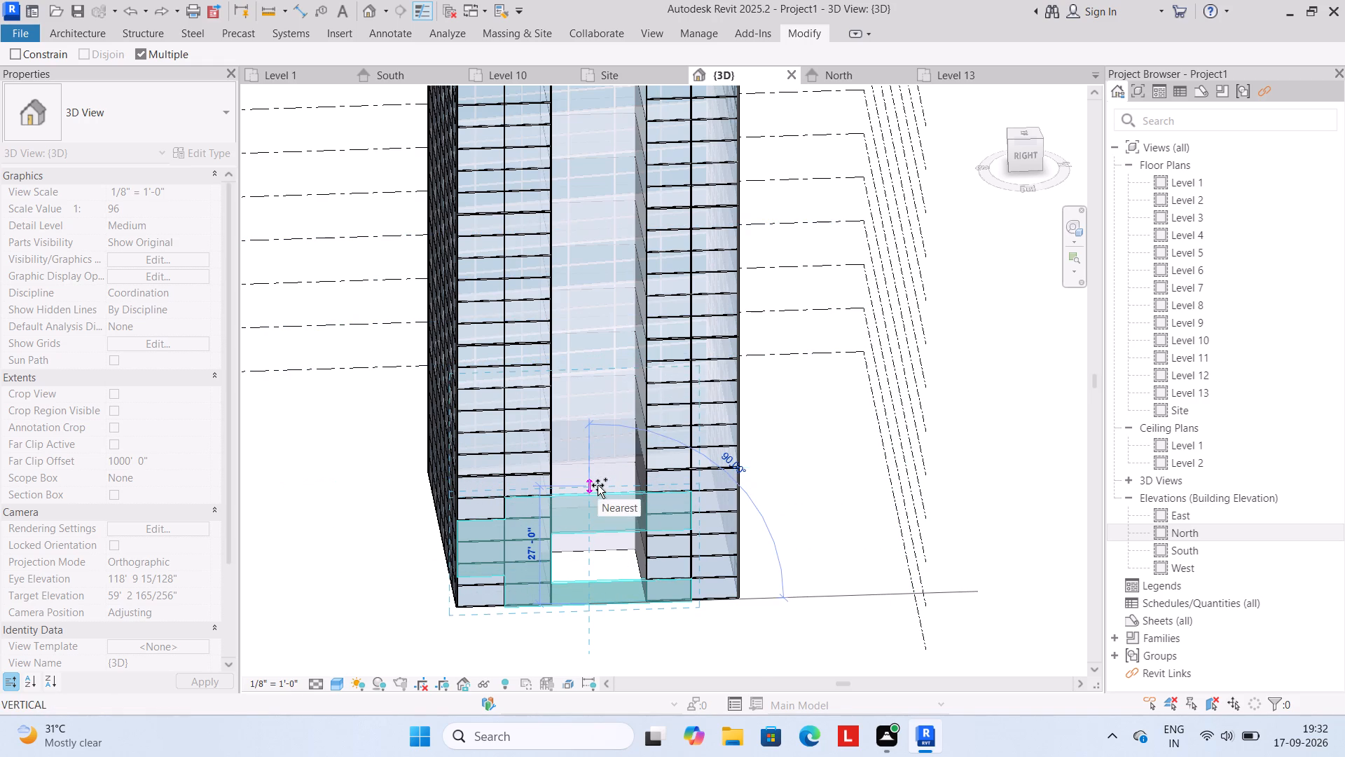
click(598, 485)
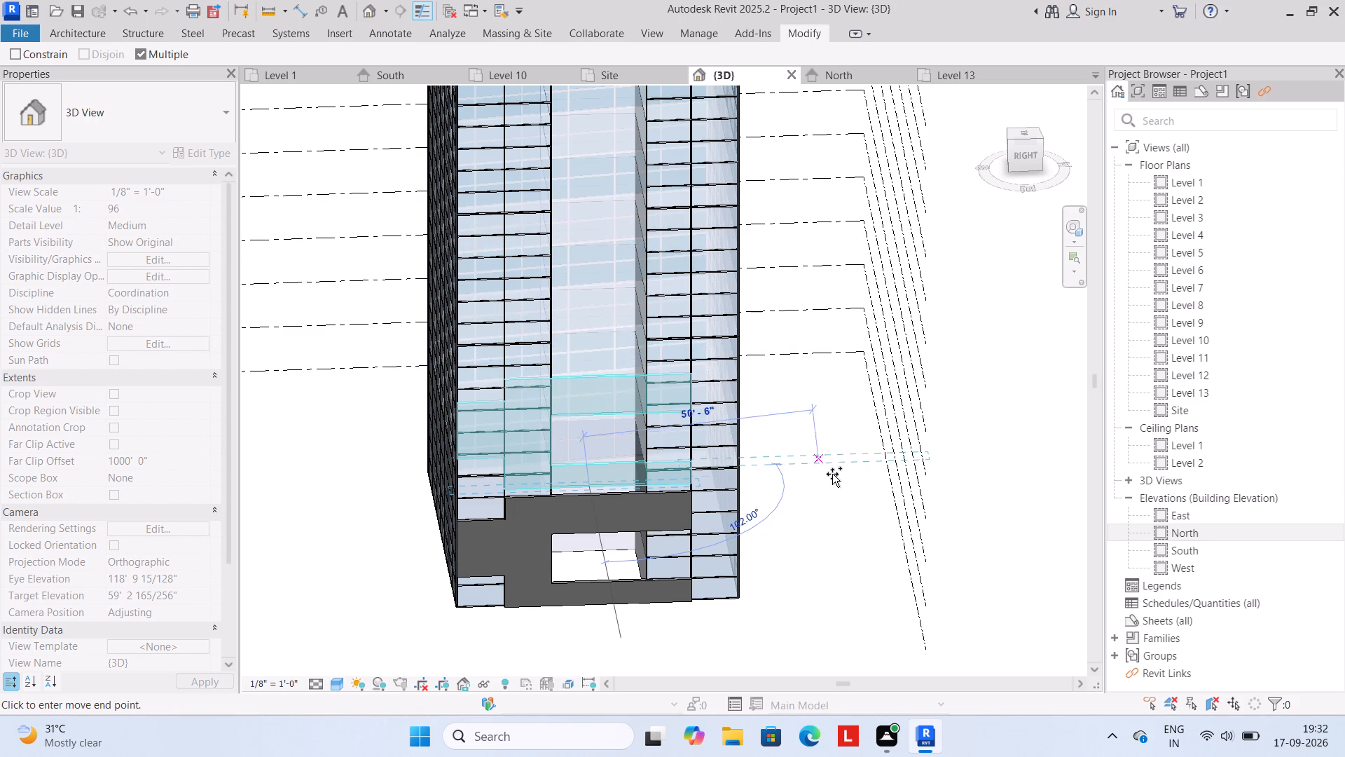
key(Escape)
key(Escape)
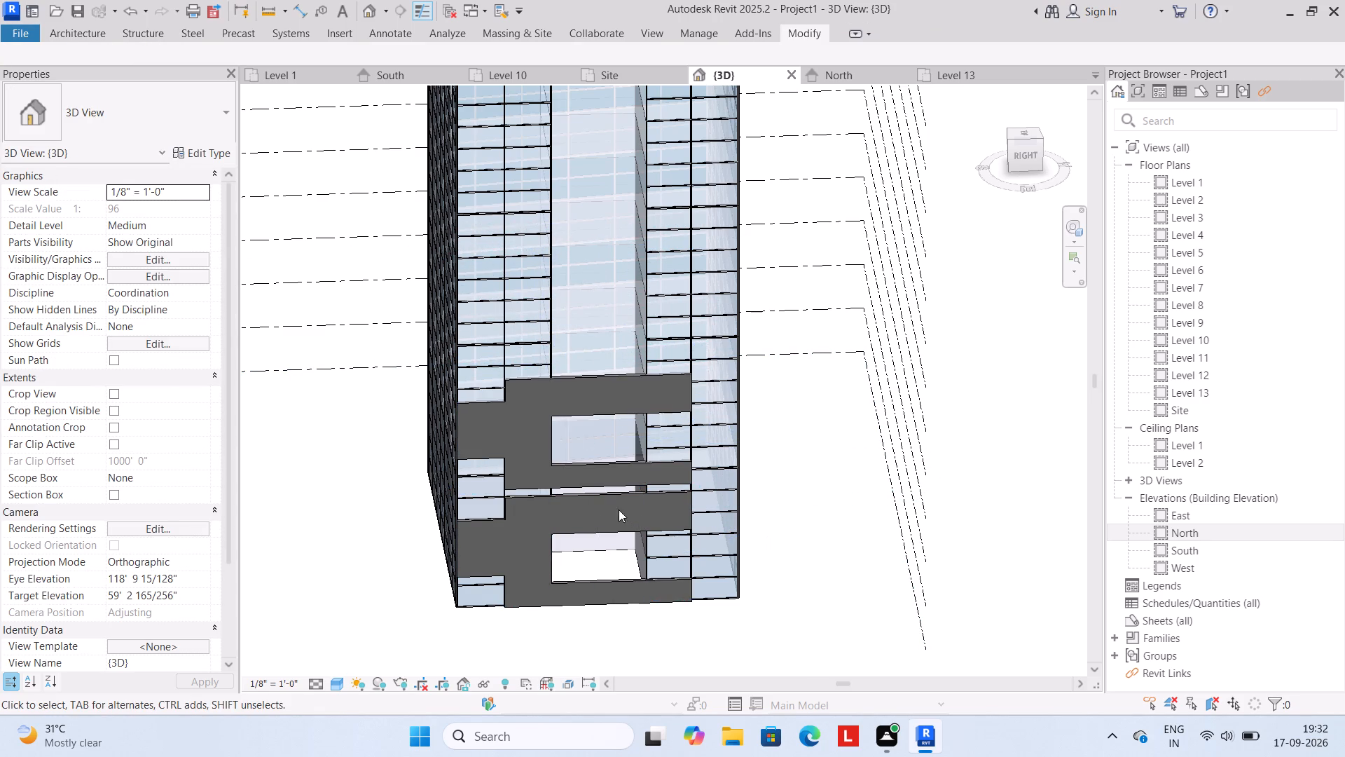
Stretch the bottom edge of the upper grey facade copy down to meet the top of the original.
scroll(593, 498, up, 2)
click(589, 477)
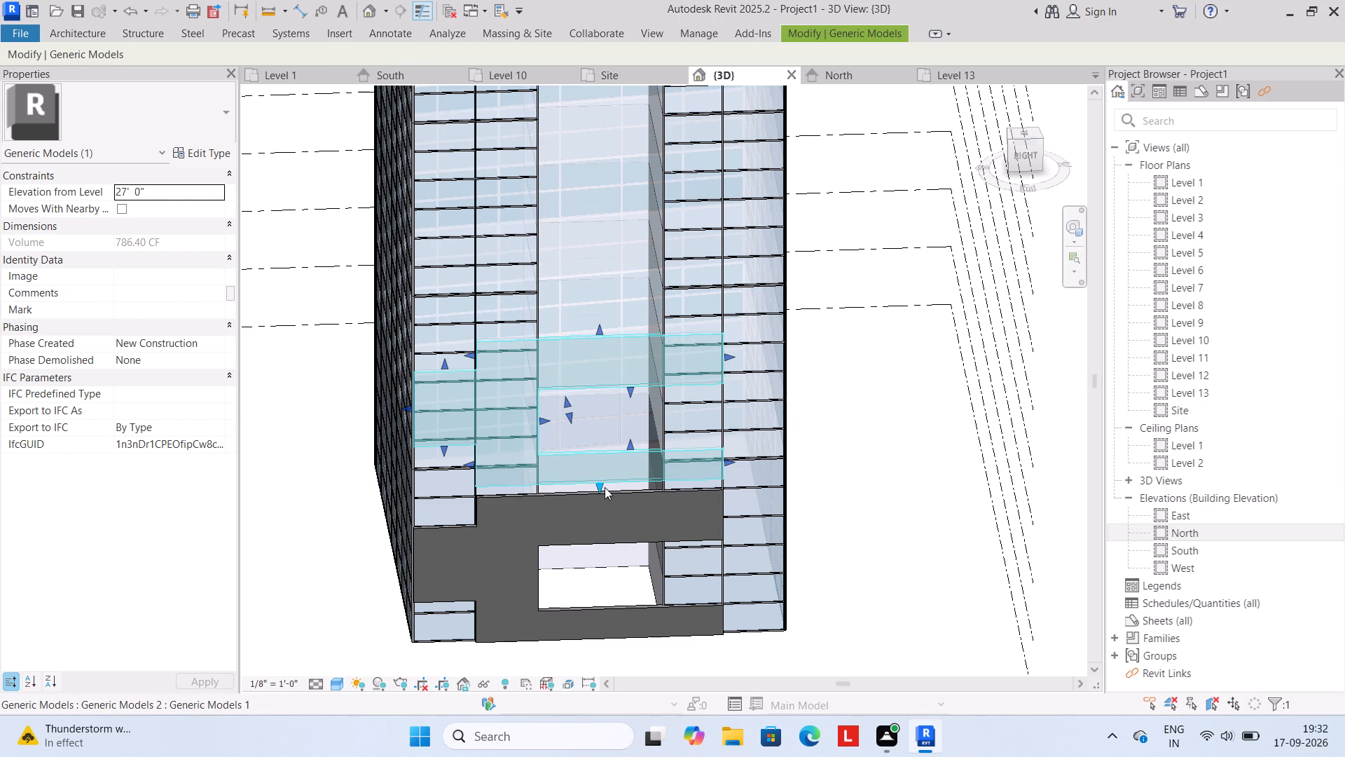
drag(600, 483, 601, 490)
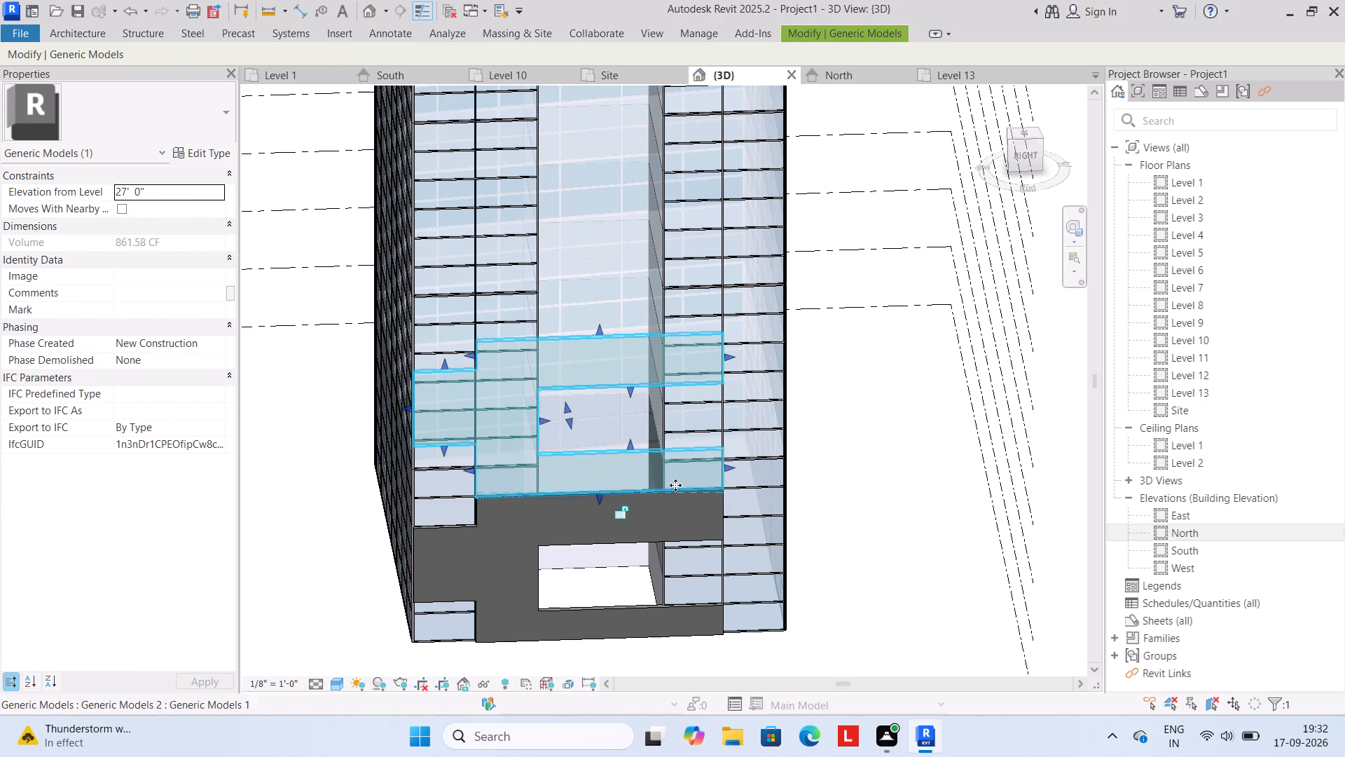
scroll(675, 494, down, 2)
click(830, 518)
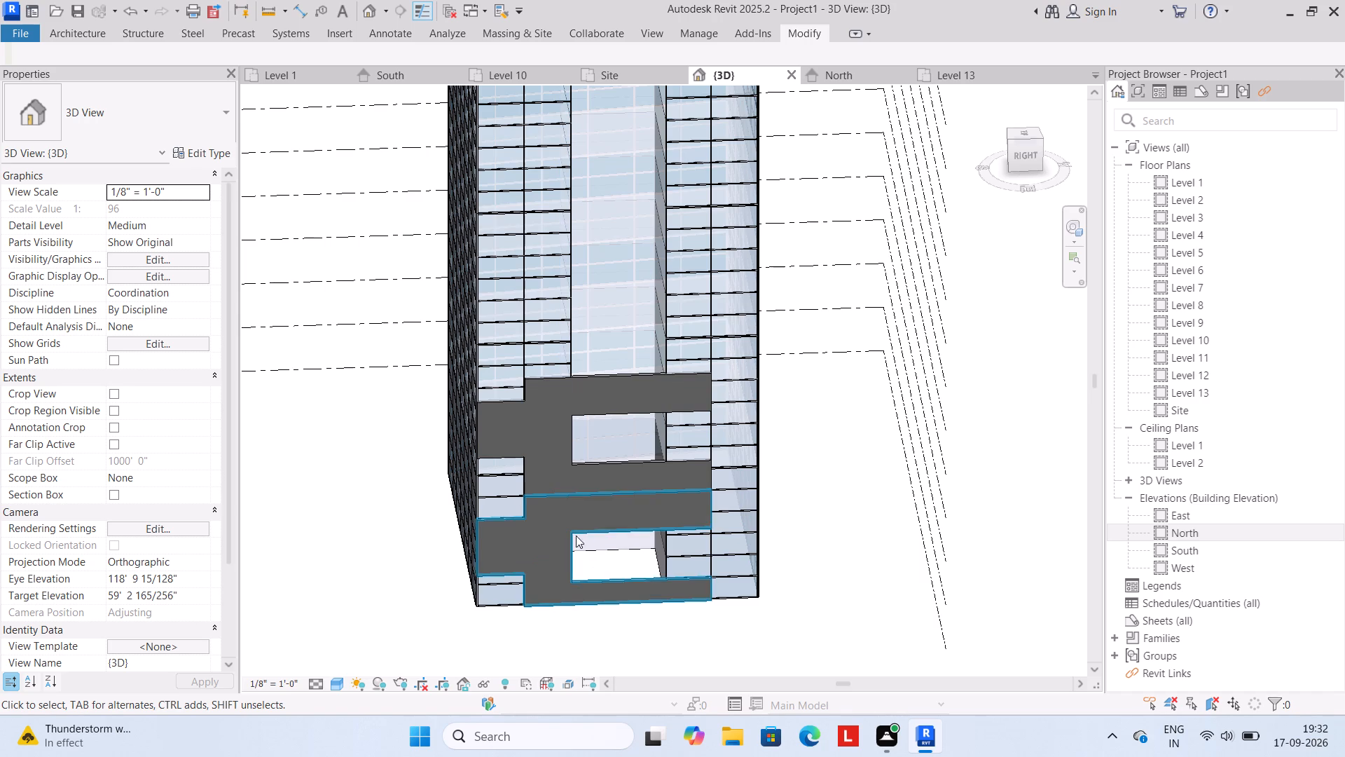
Copy the upper grey facade model straight up by about 30' to place a third one above it on the same facade.
click(623, 462)
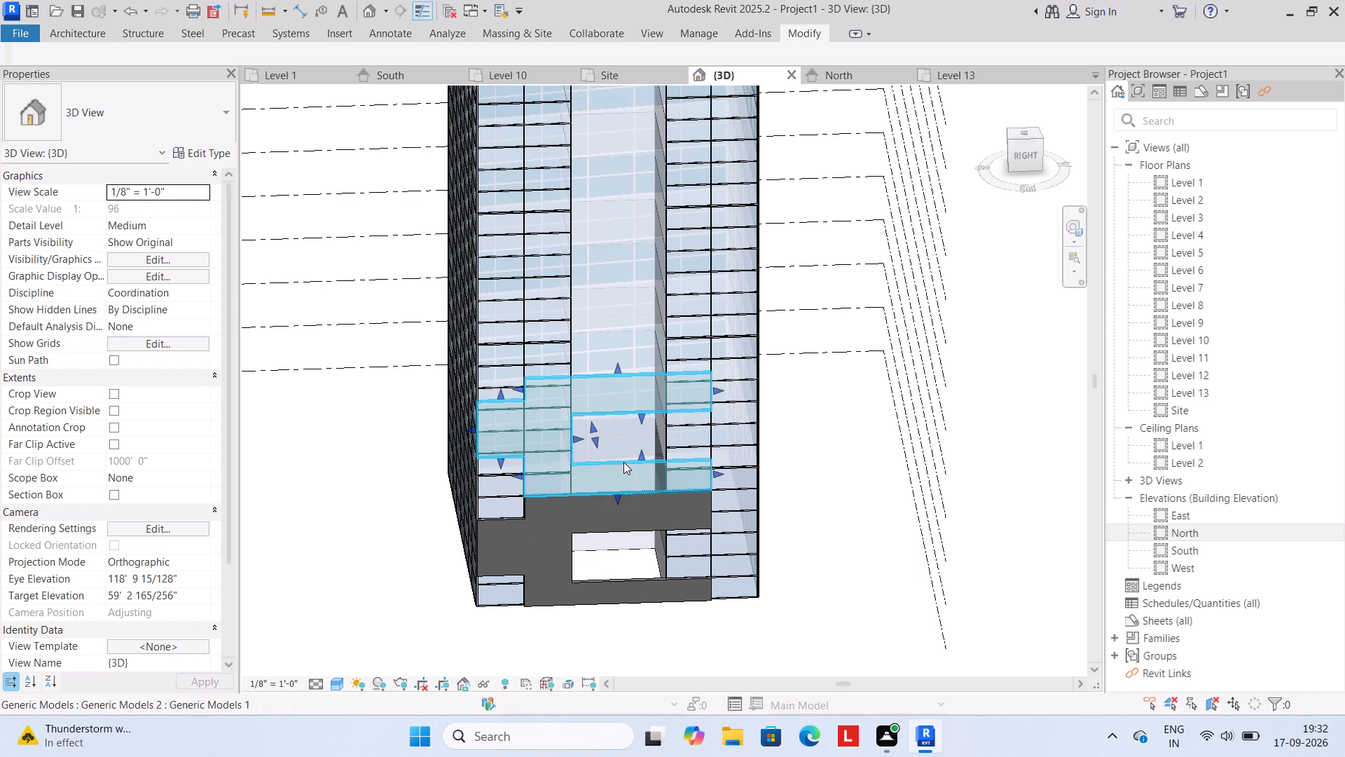
click(88, 32)
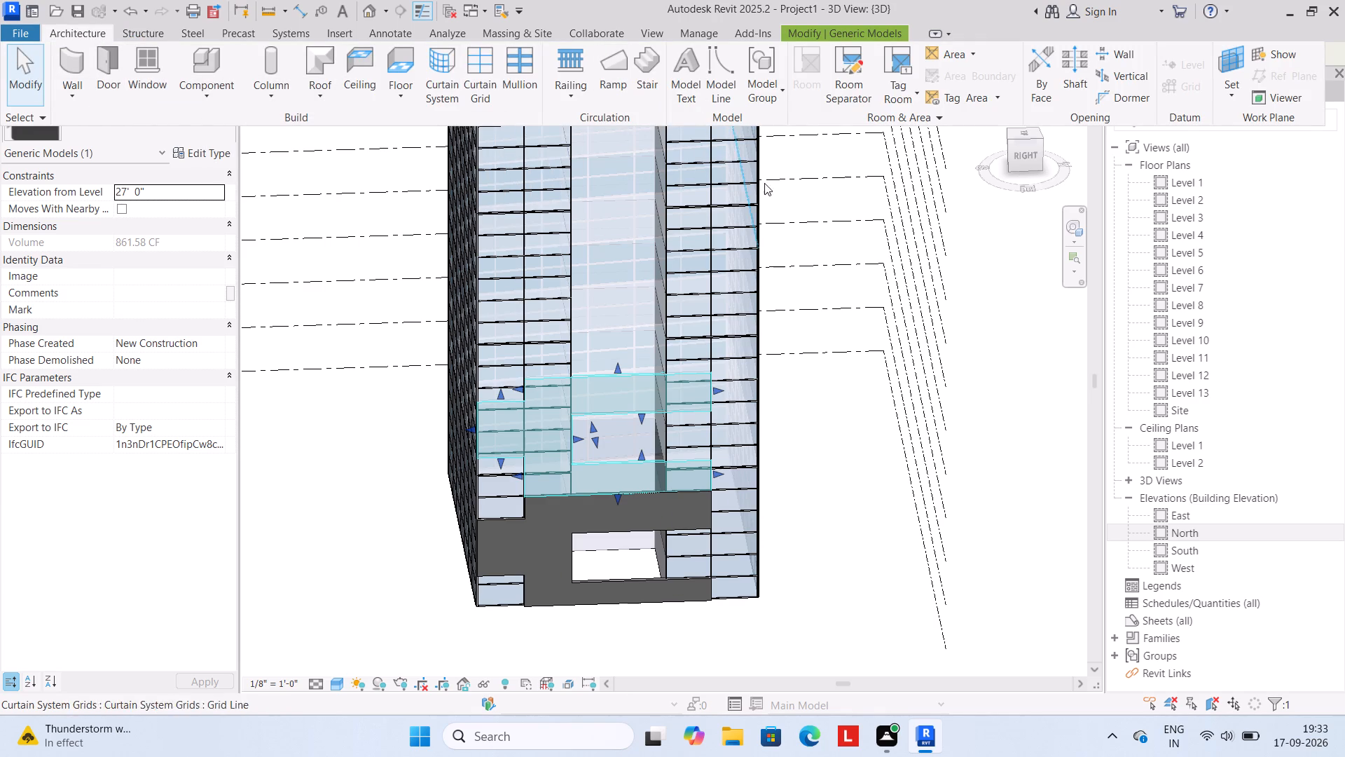
click(852, 33)
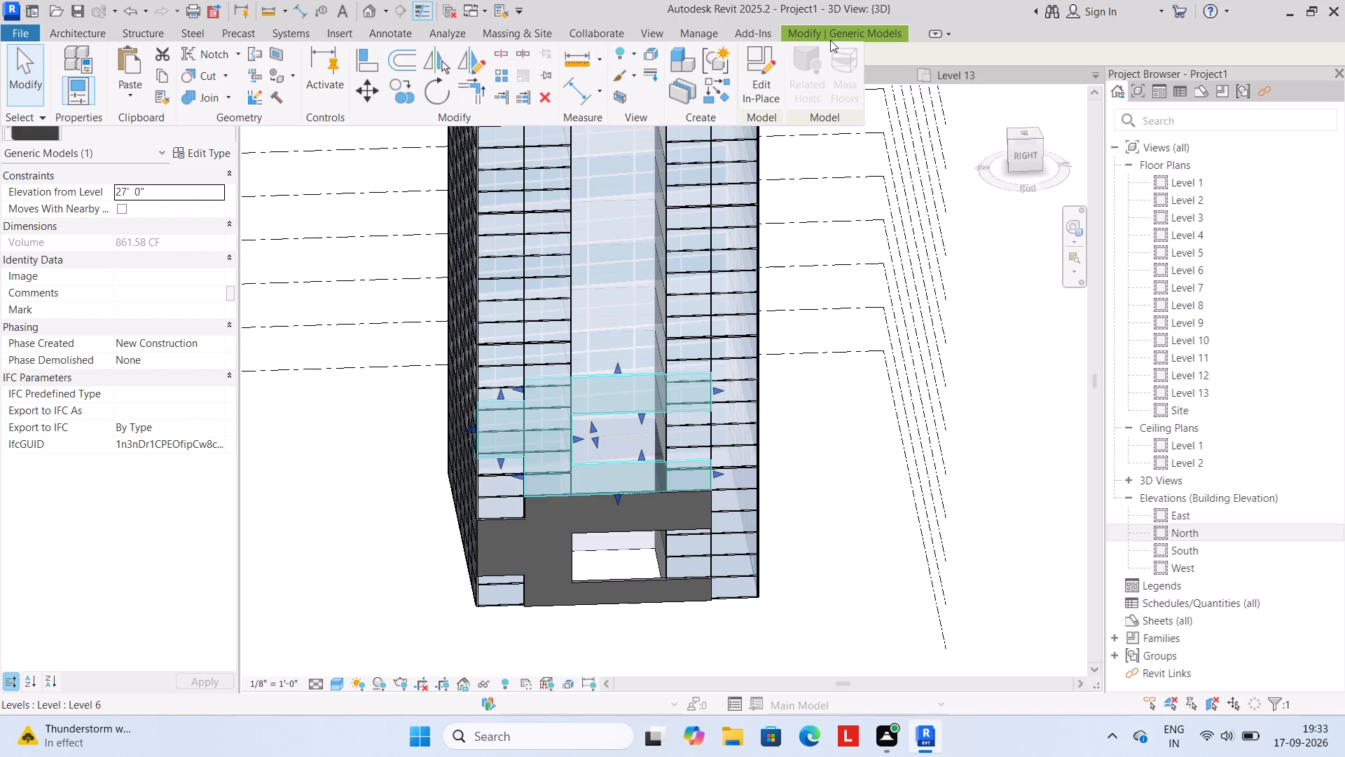
click(401, 88)
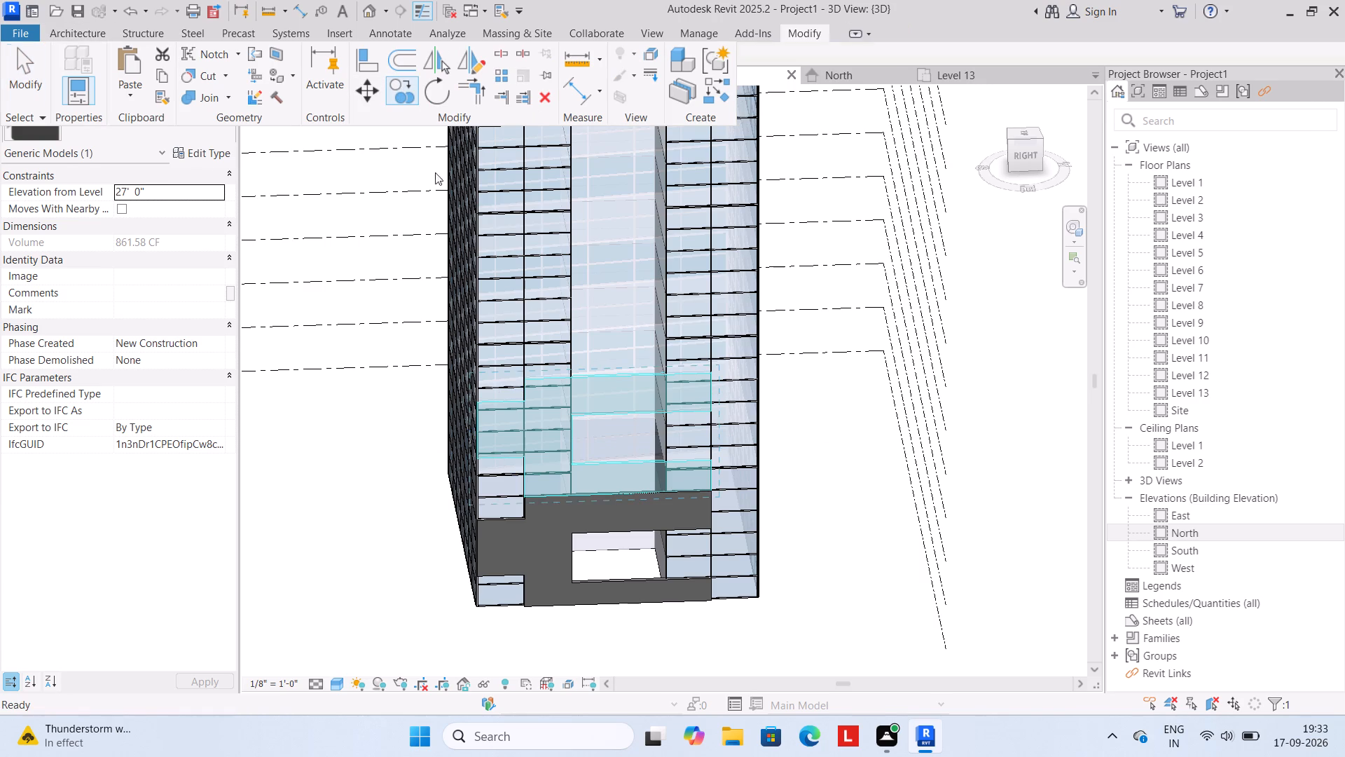
click(610, 498)
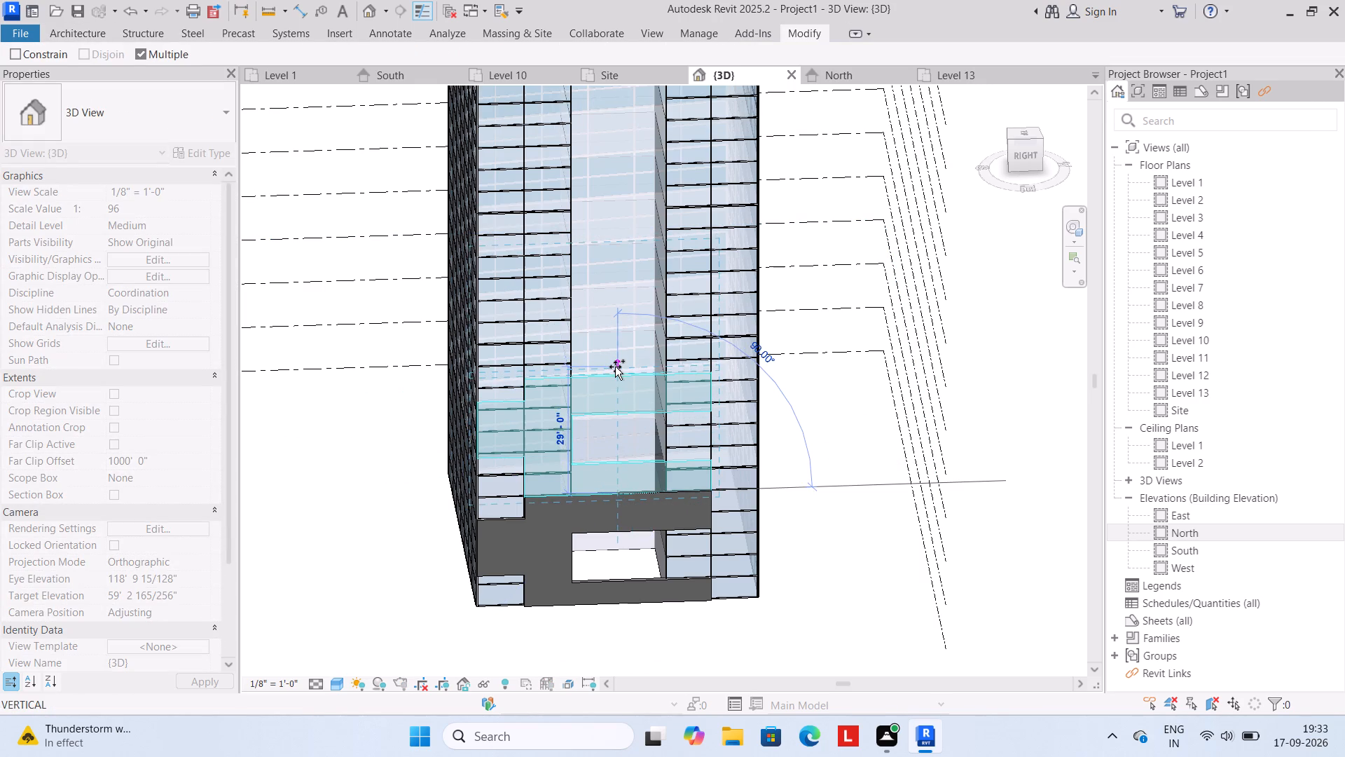
click(616, 363)
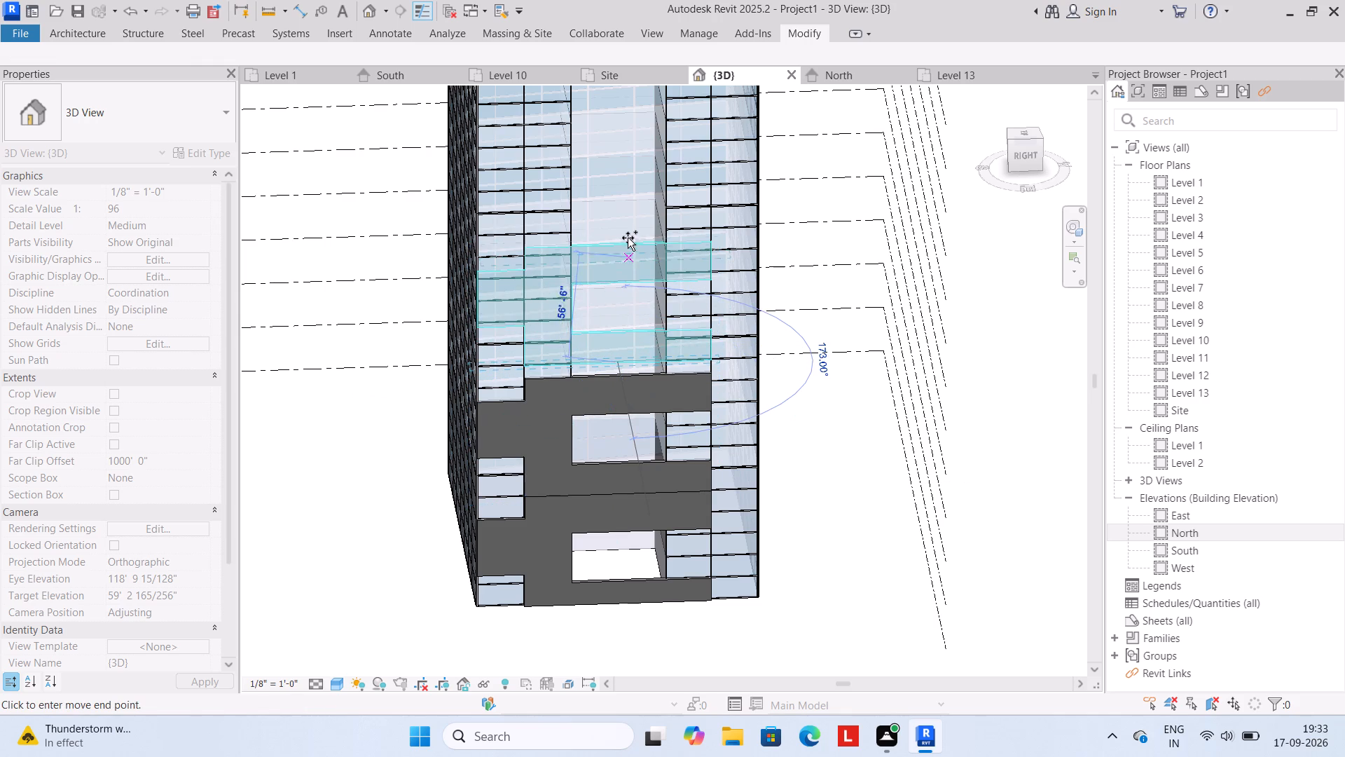
scroll(634, 217, down, 2)
middle_drag(635, 212, 585, 360)
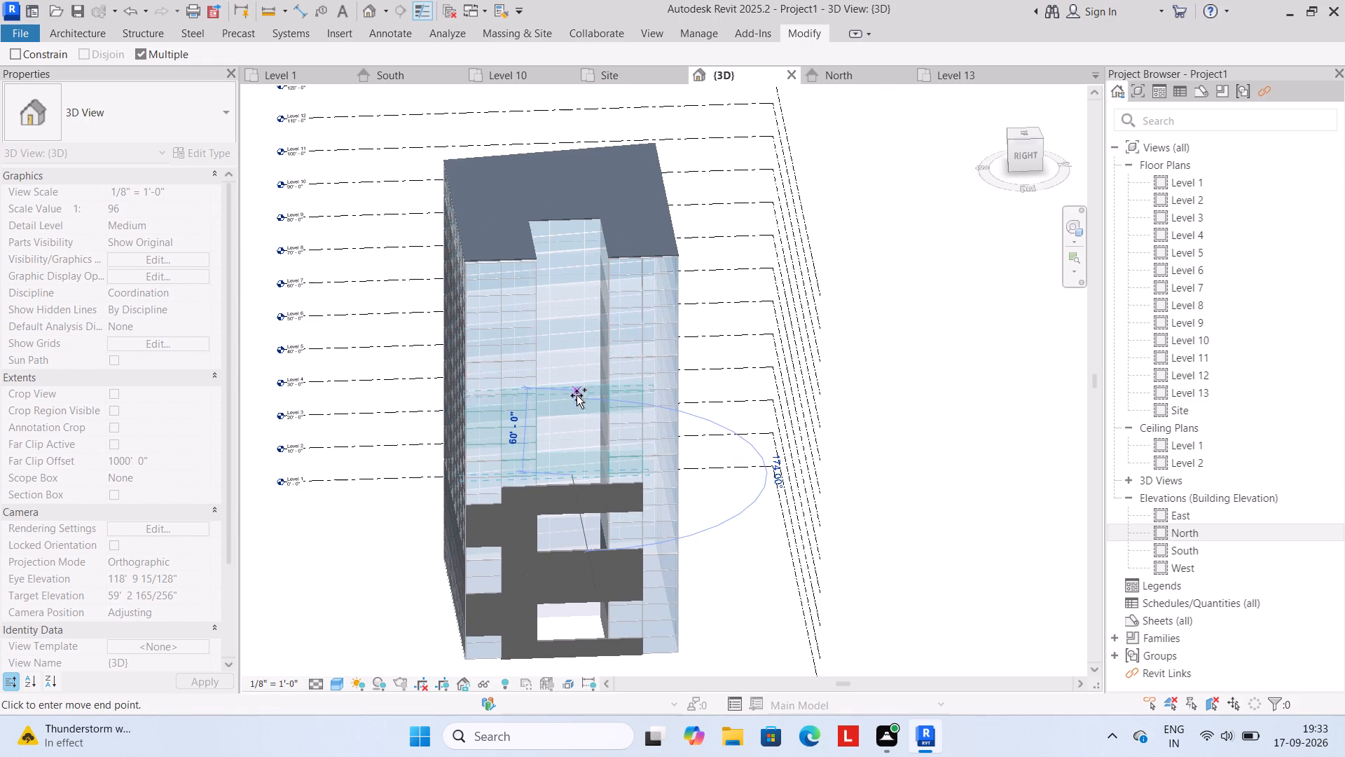
key(Escape)
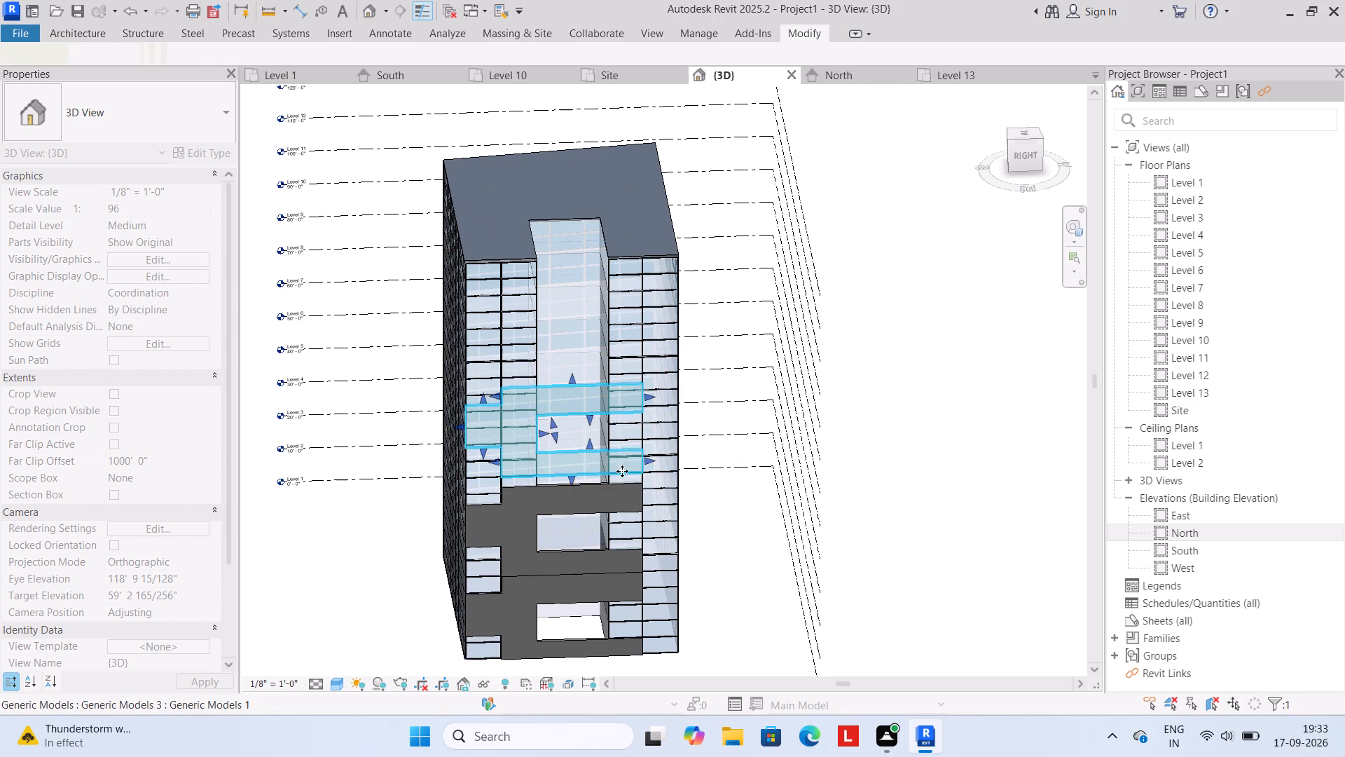
key(Escape)
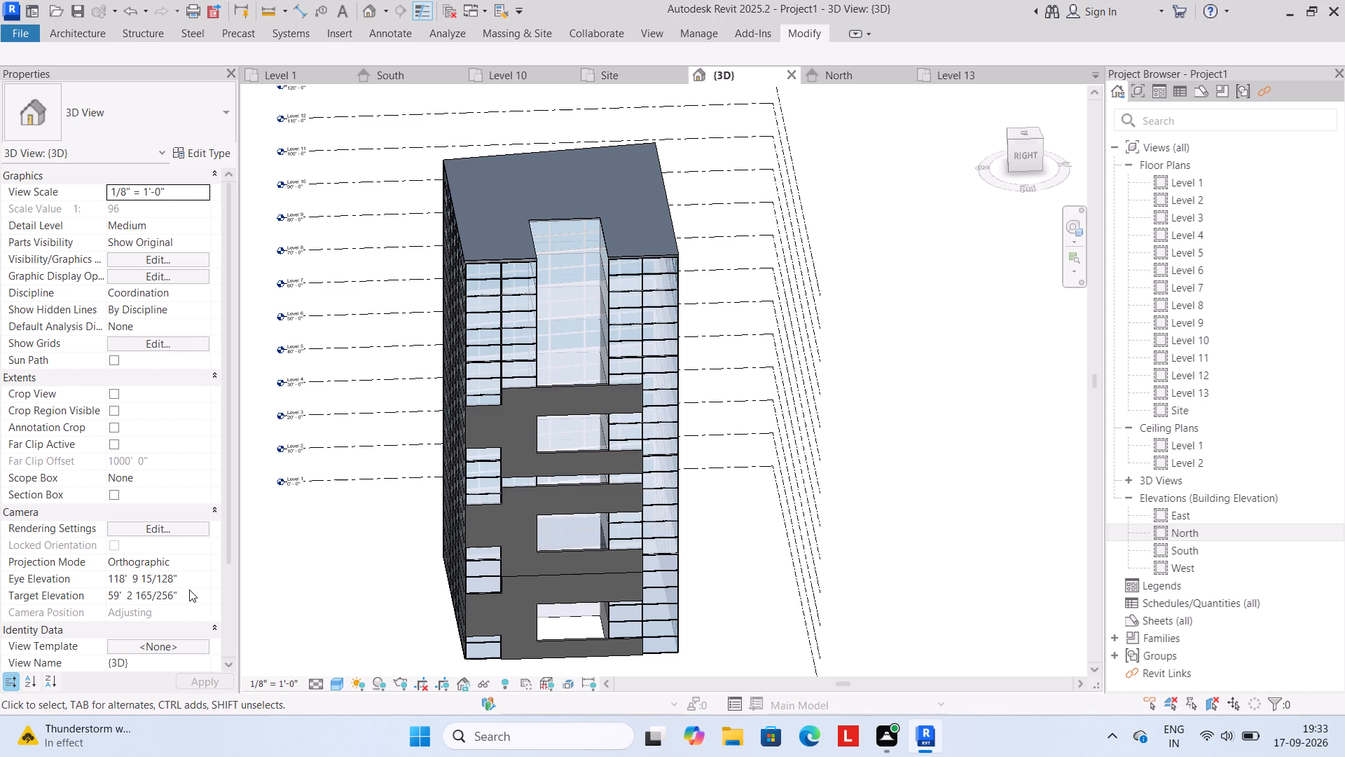
key(Escape)
key(Escape)
key(Escape)
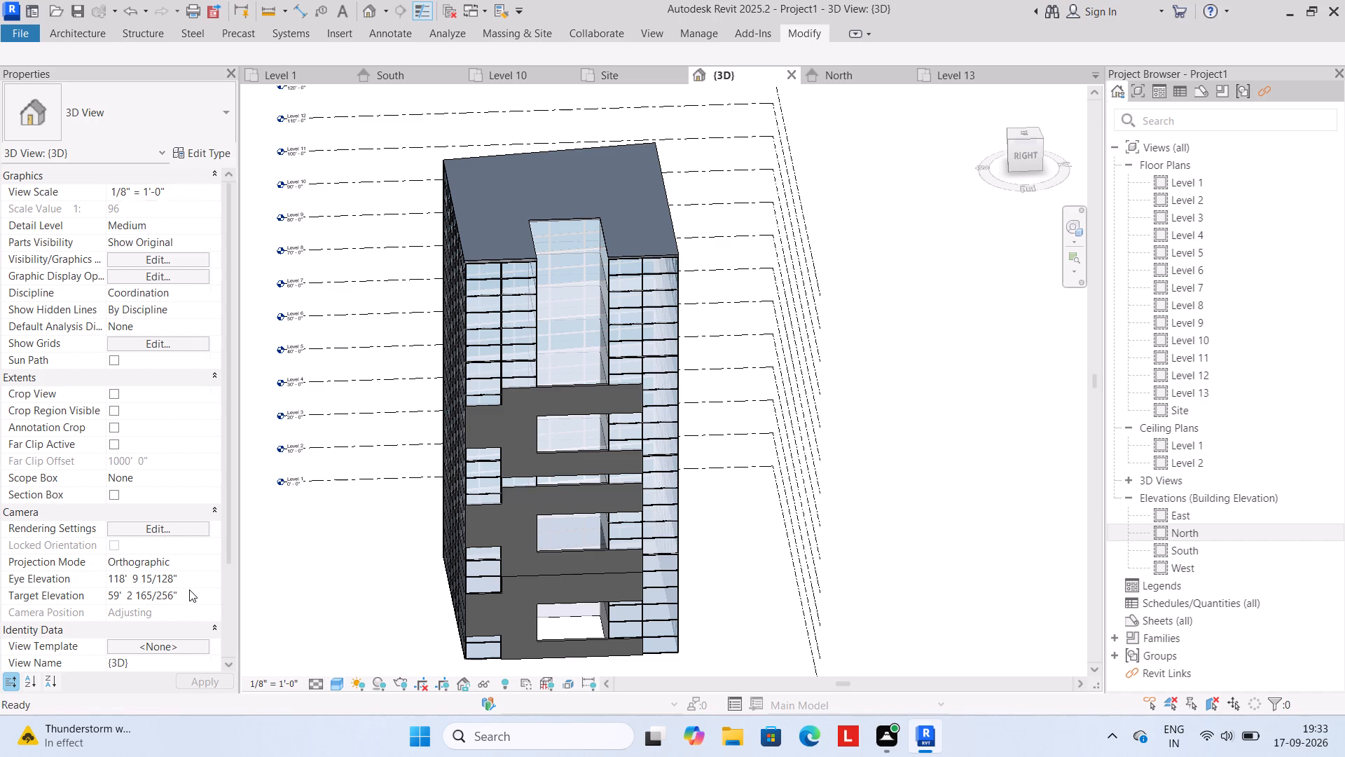
key(Escape)
key(Escape)
key(Escape)
key(Escape)
key(Escape)
key(Escape)
key(Escape)
key(Escape)
key(Escape)
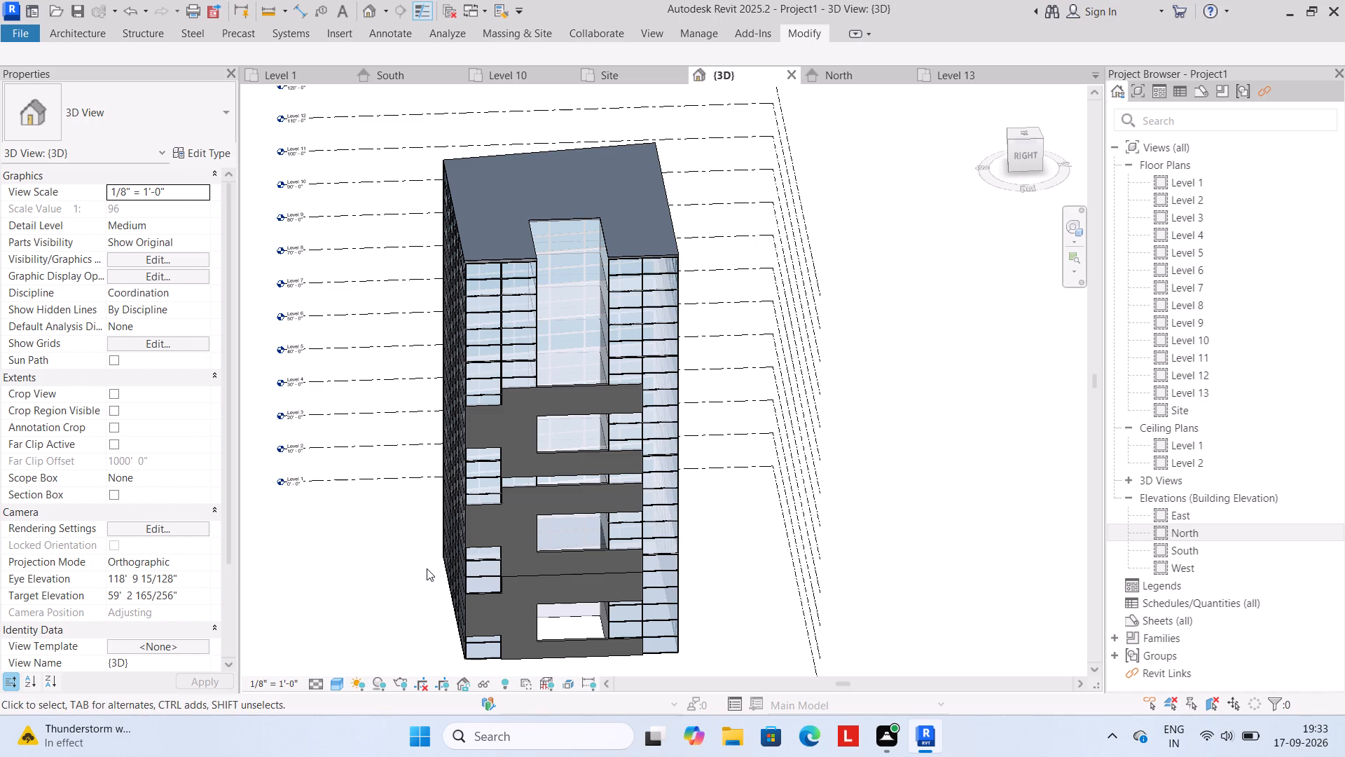
Move the third grey facade model slightly toward the top of the model below it.
click(595, 466)
click(595, 470)
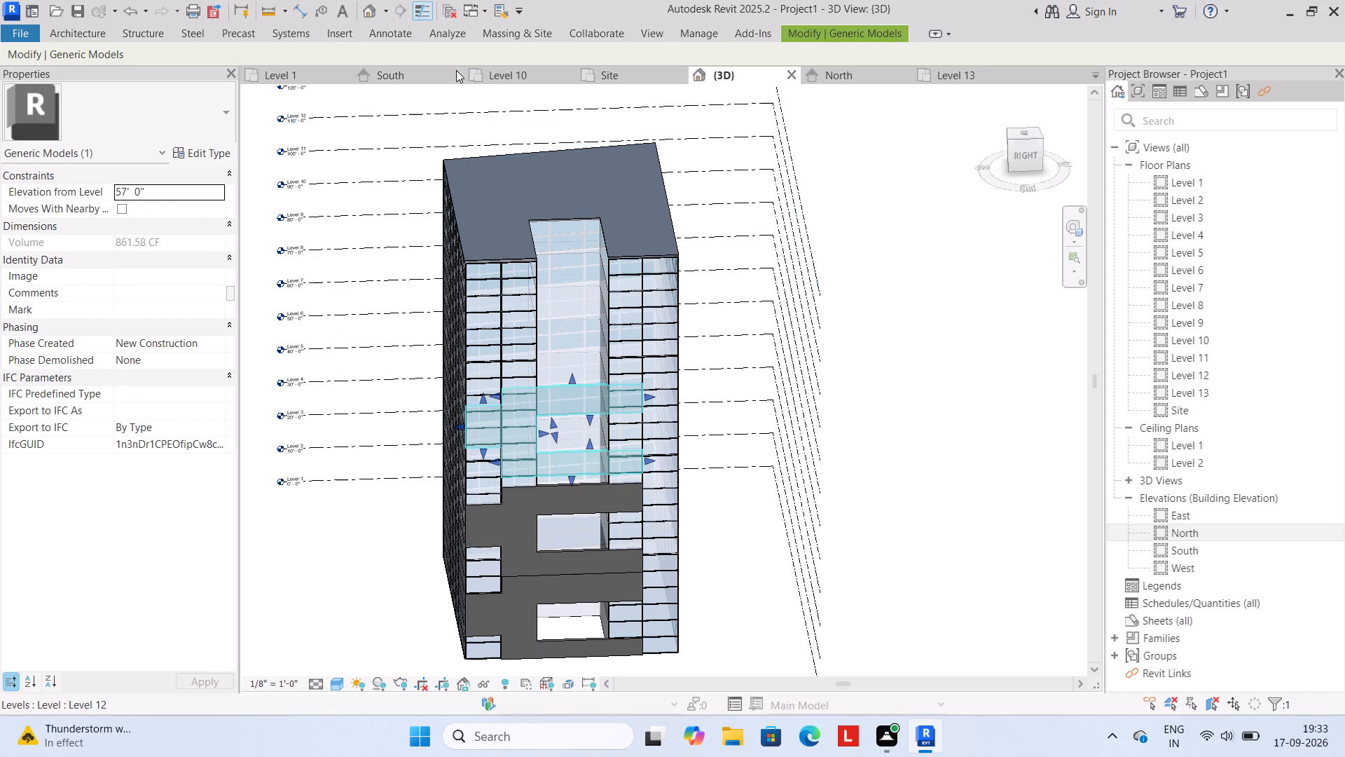
click(797, 27)
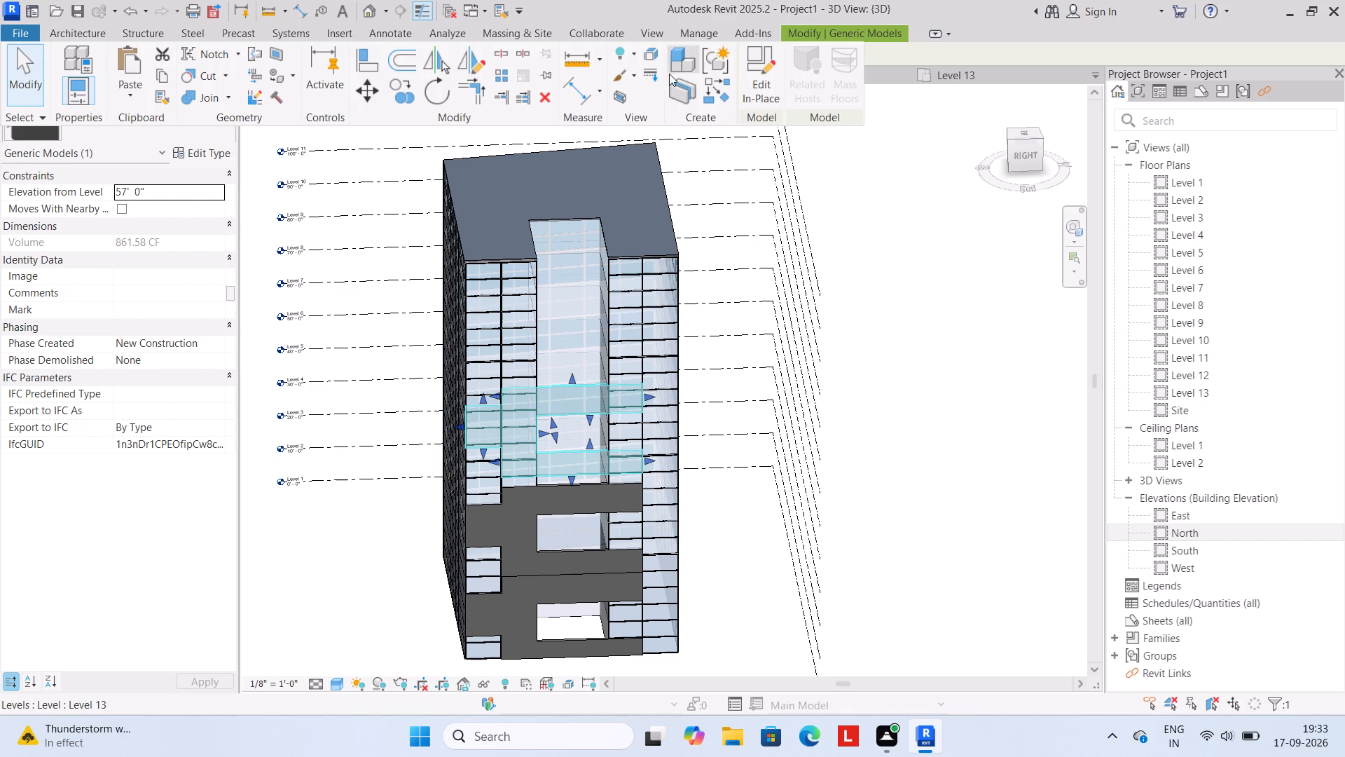
click(371, 95)
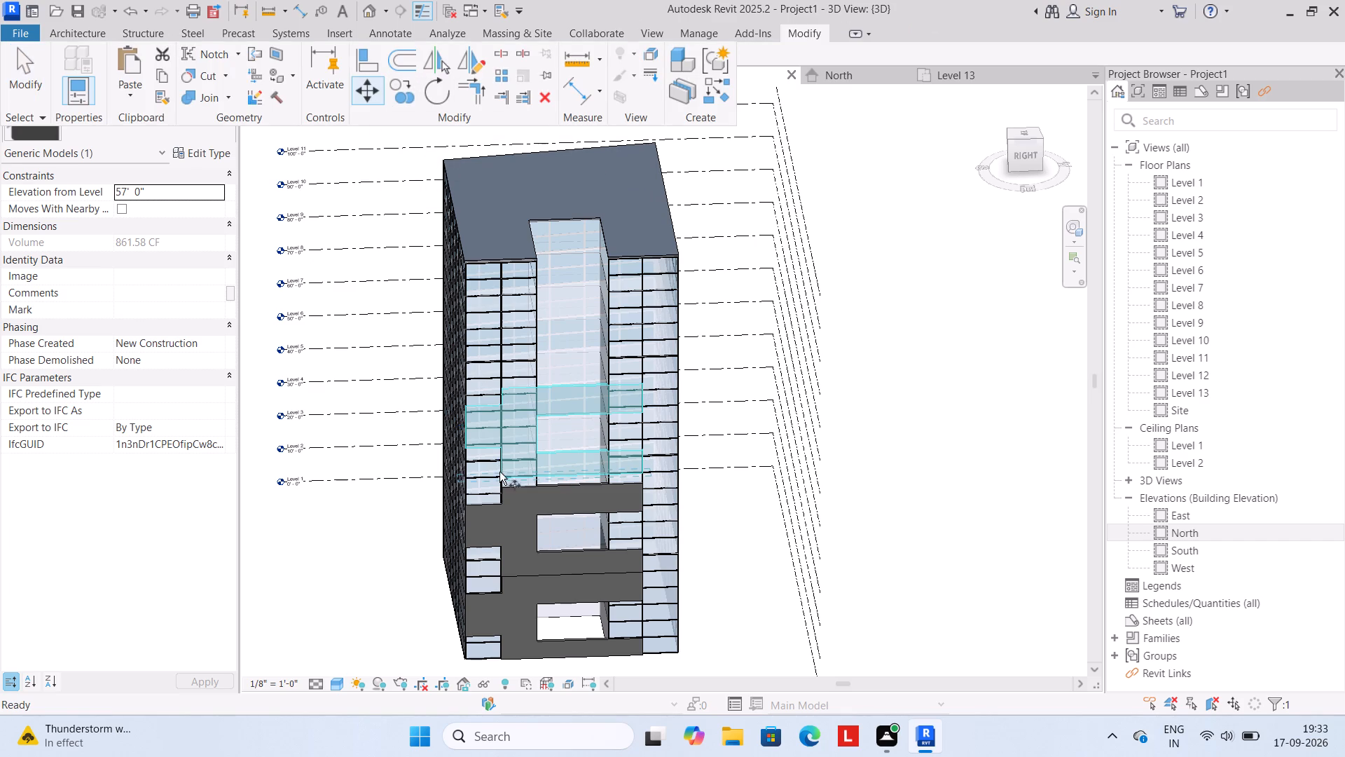
scroll(562, 469, up, 4)
click(558, 472)
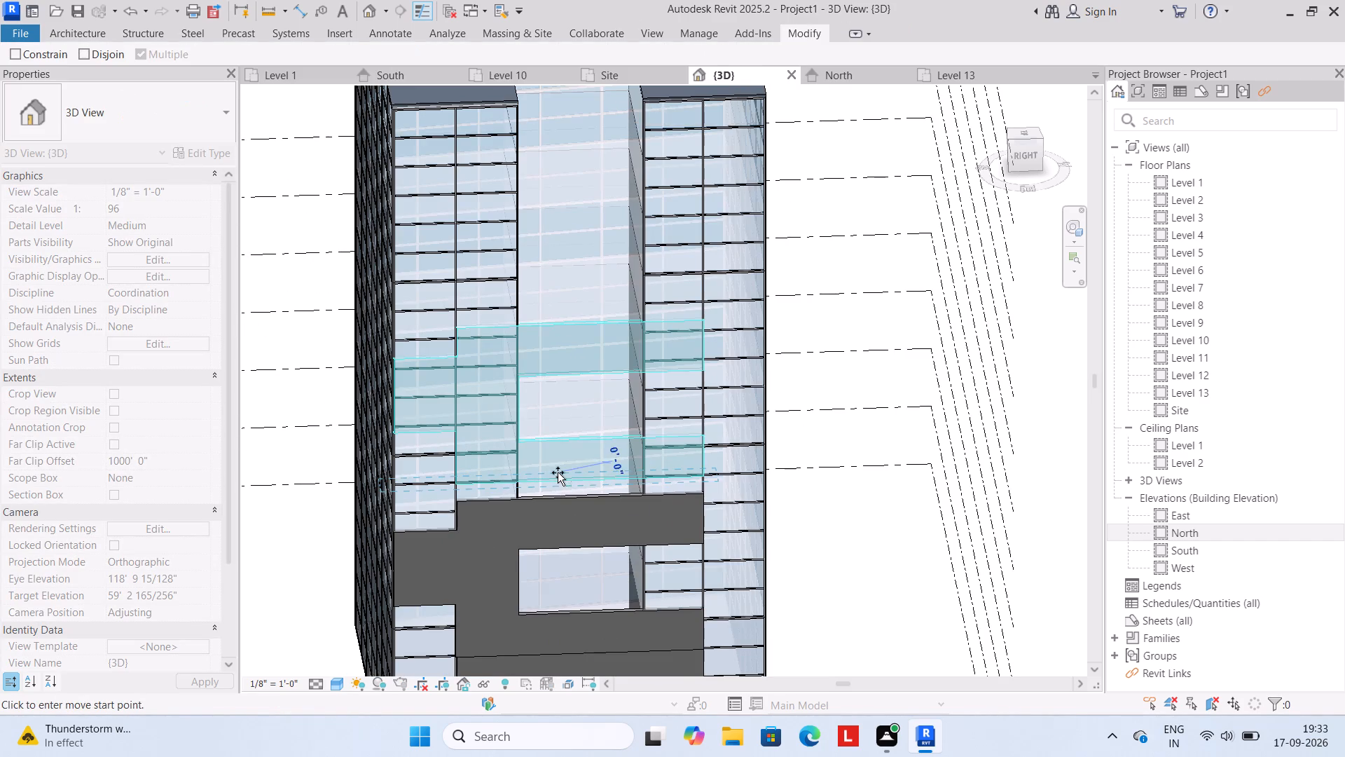
click(559, 483)
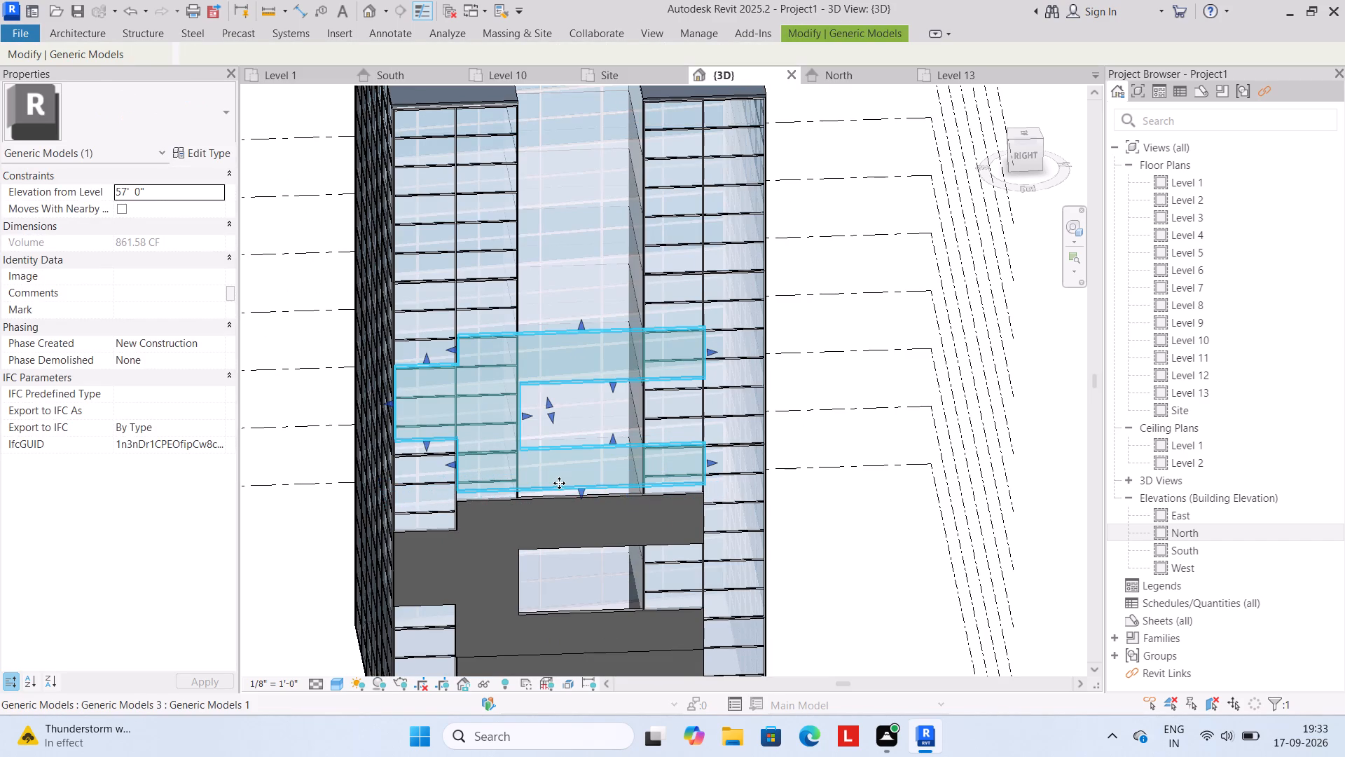
key(Escape)
Stretch the bottom edge of the third grey facade model down to meet the top of the one below.
drag(581, 490, 581, 496)
key(Escape)
scroll(586, 497, up, 3)
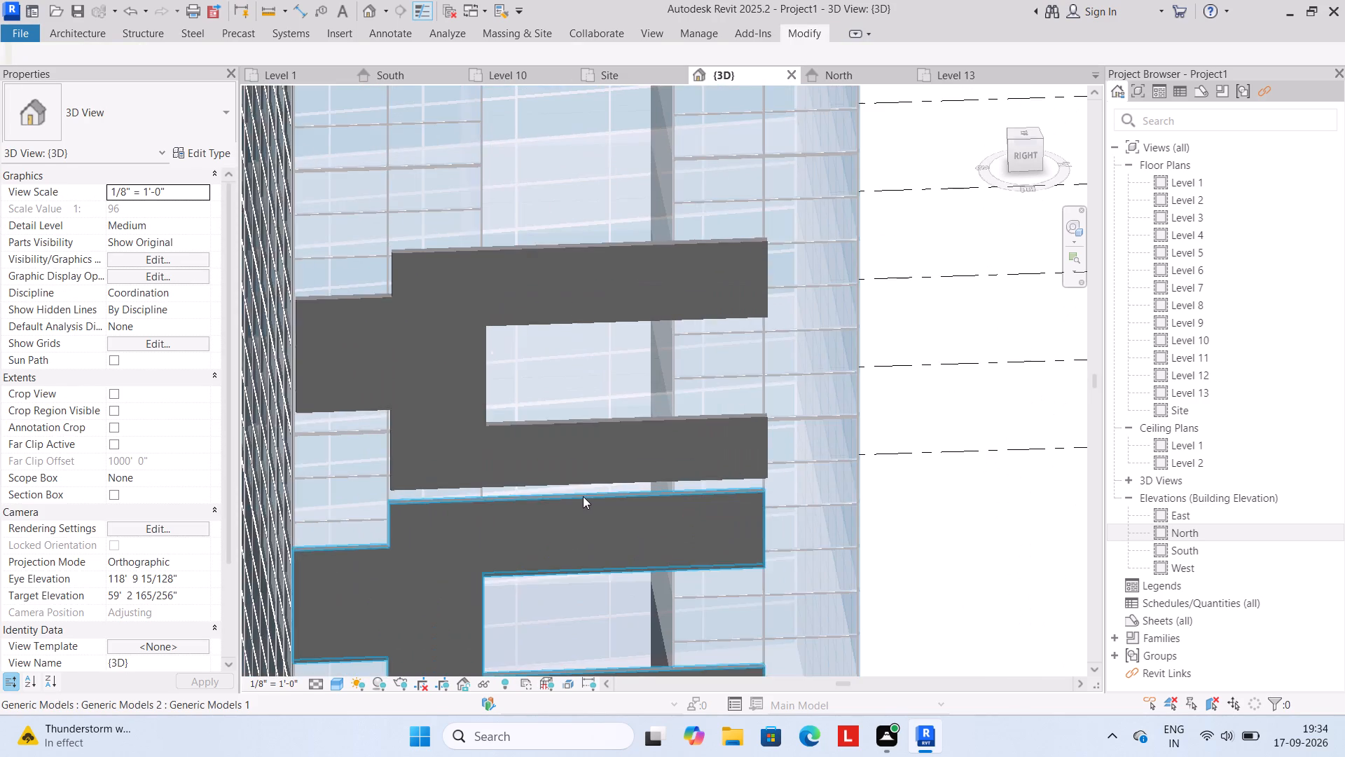
key(Escape)
click(588, 482)
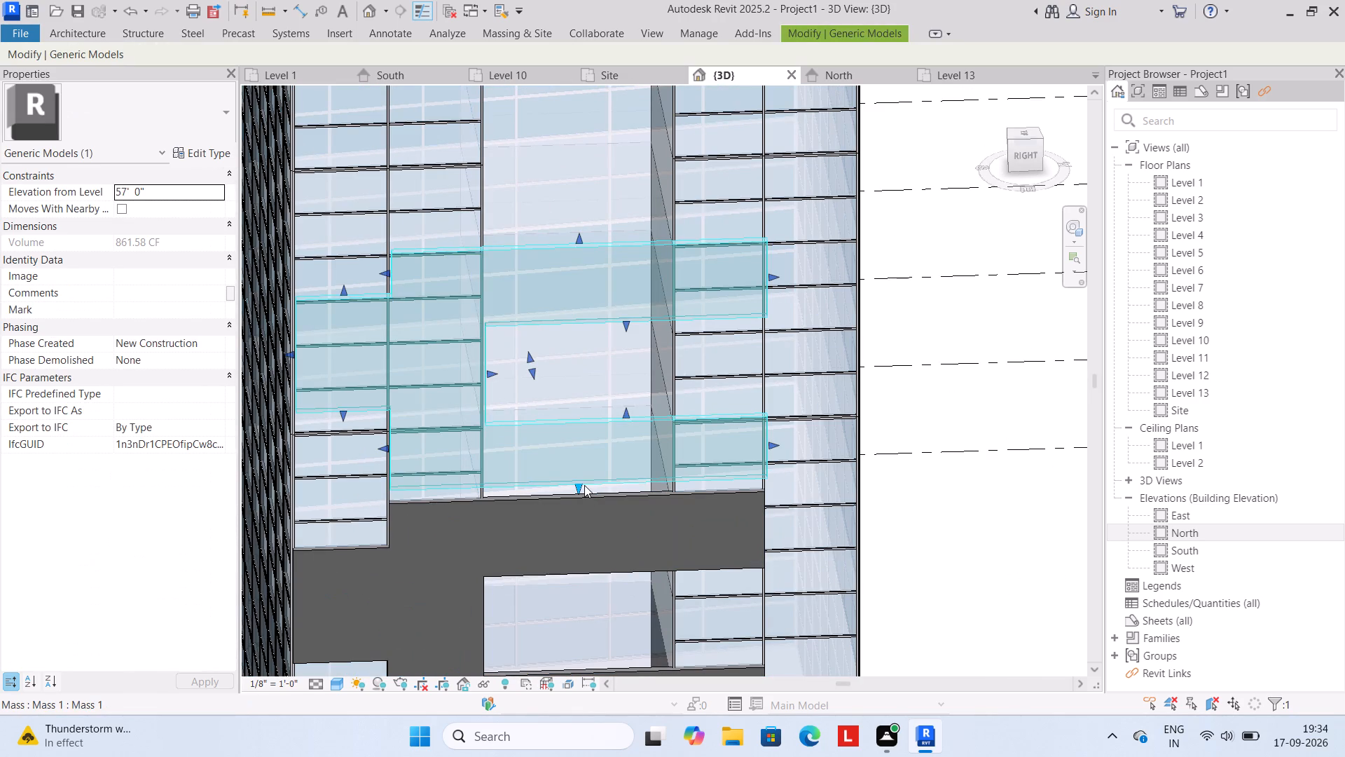
drag(581, 485, 579, 504)
key(Escape)
scroll(584, 496, down, 3)
scroll(522, 399, down, 2)
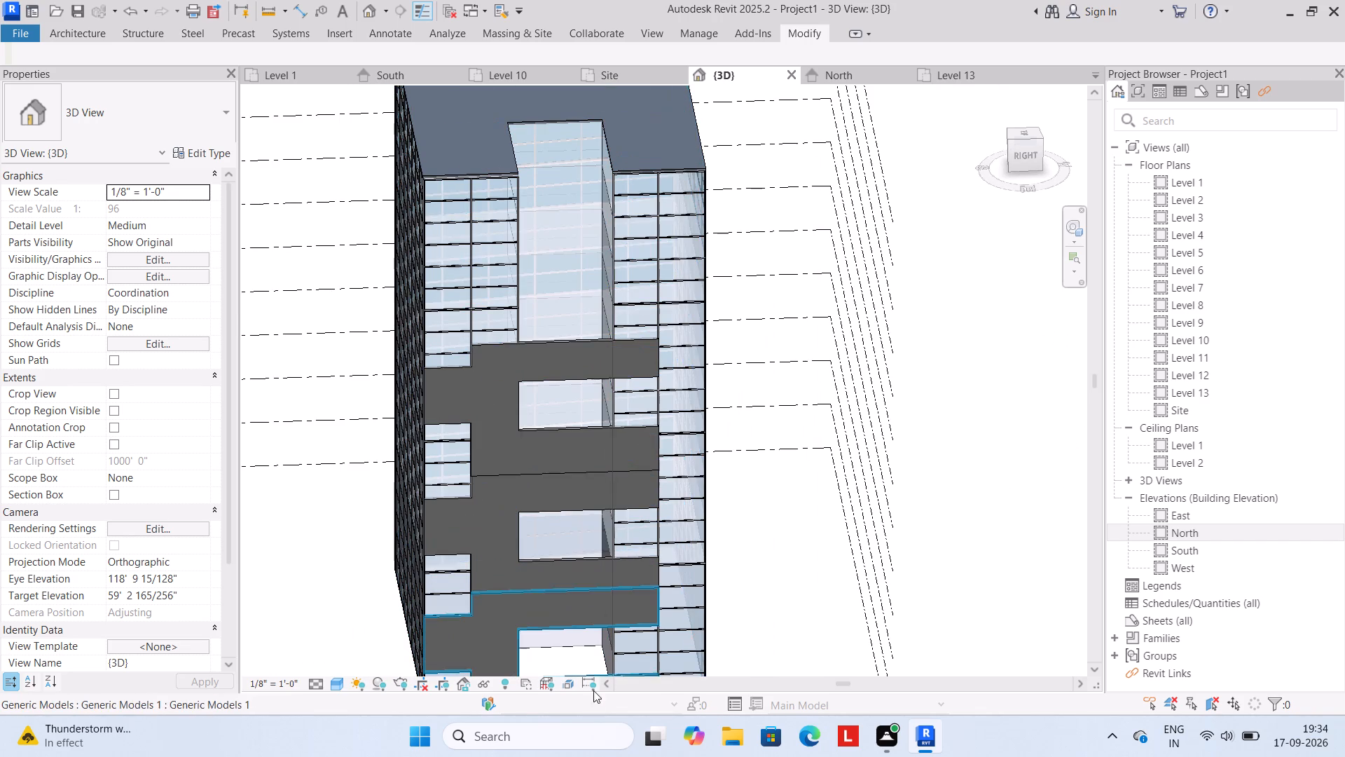
Copy the third grey facade model straight up by about 34'-8" to place a fourth one near the roof.
click(586, 432)
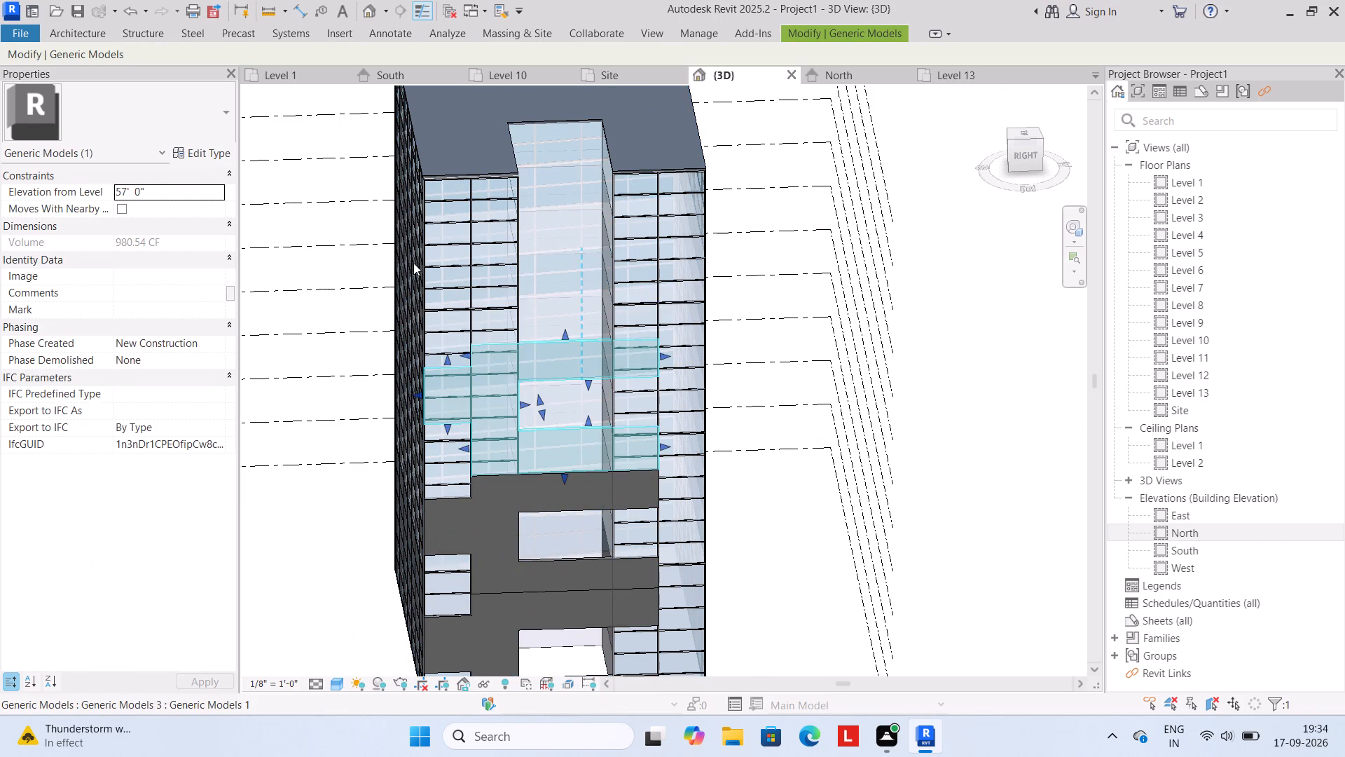
click(80, 34)
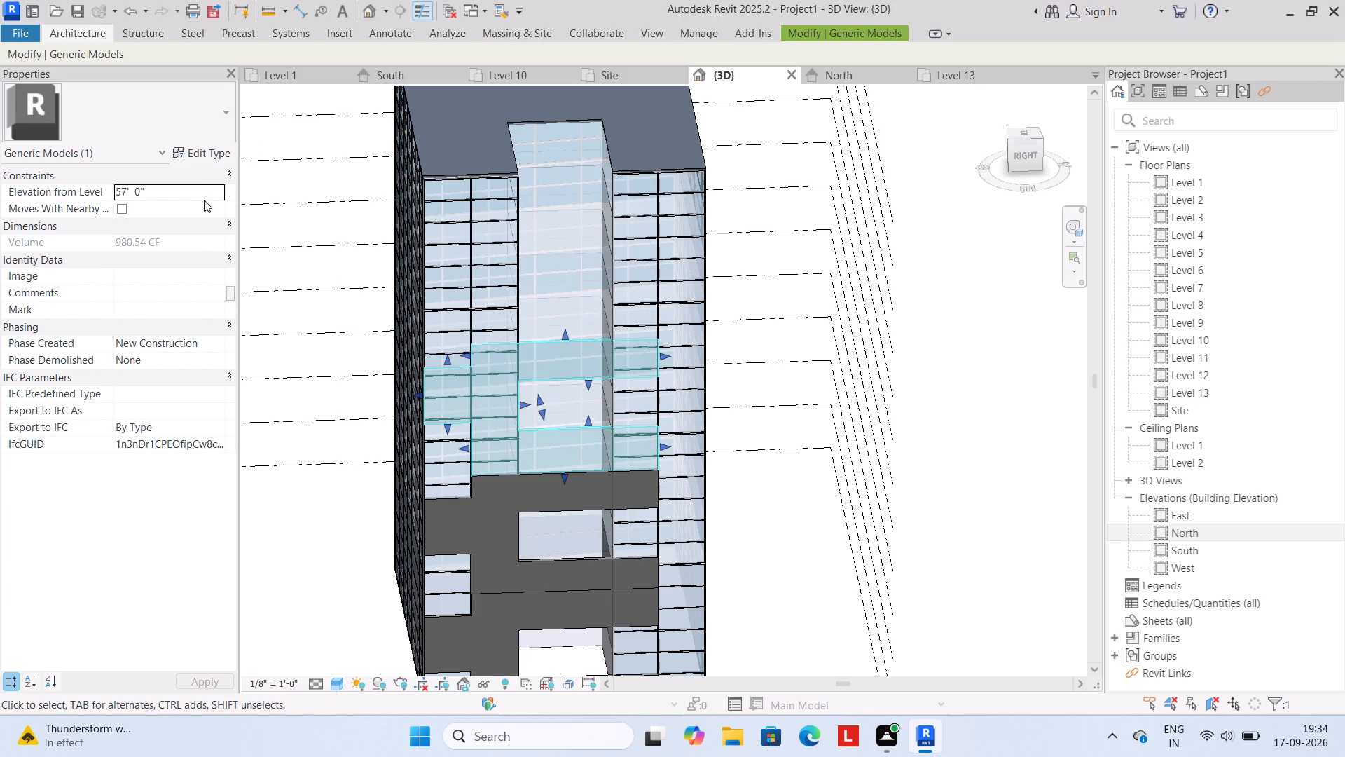
scroll(556, 379, down, 2)
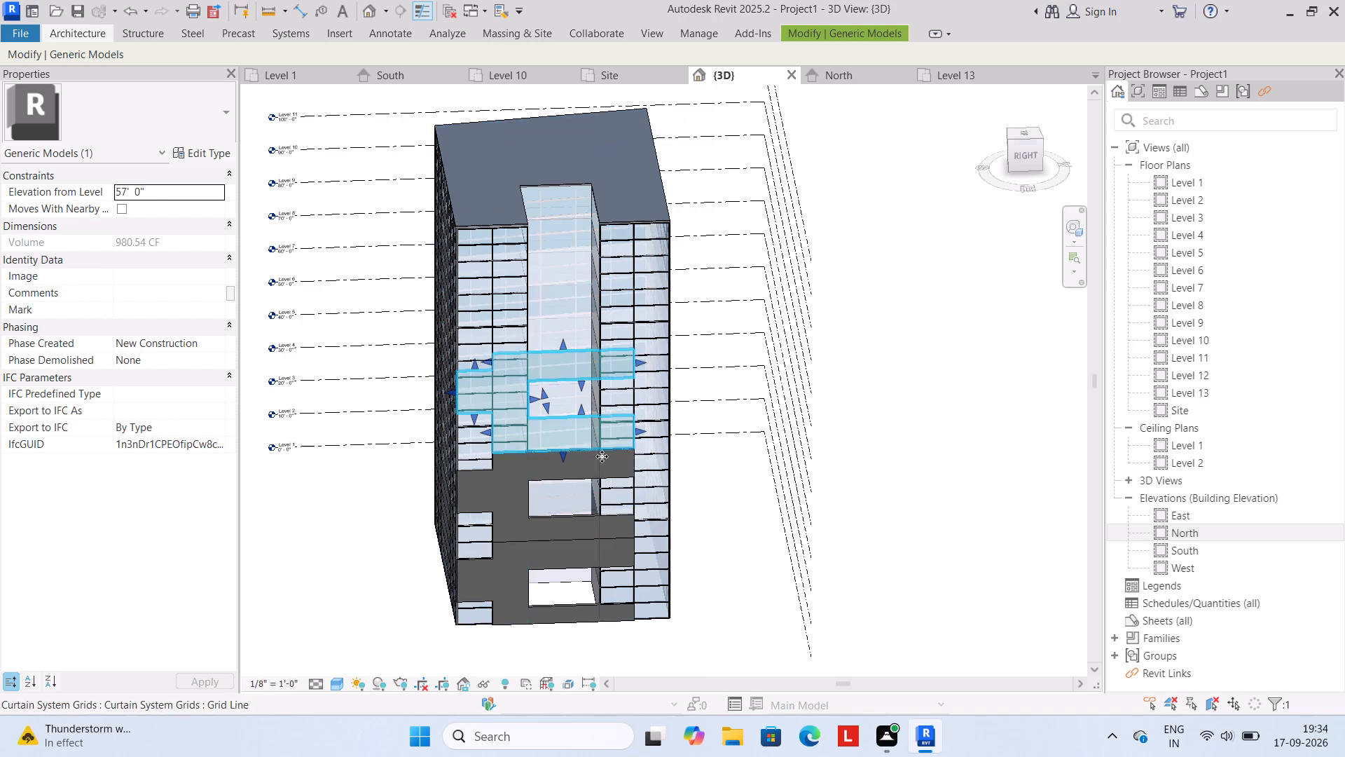
click(803, 29)
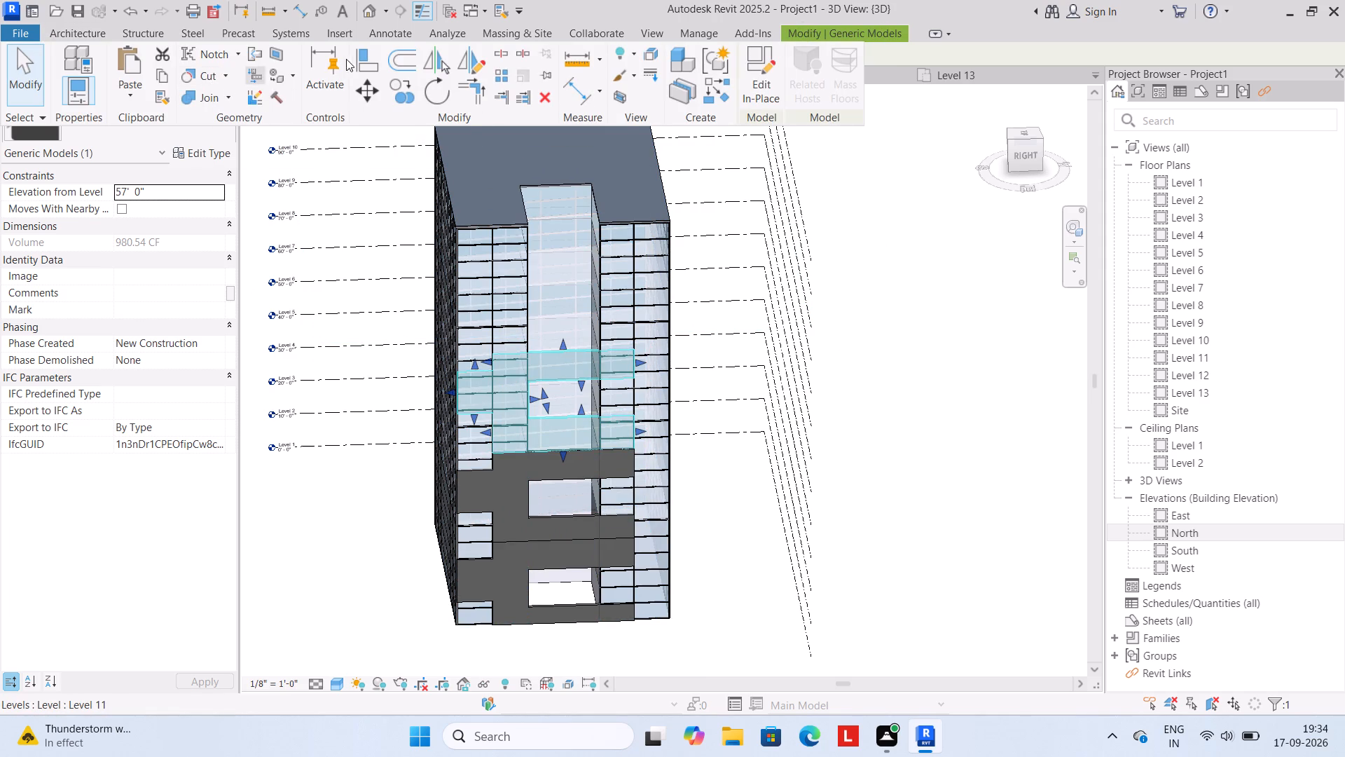
click(403, 95)
click(560, 341)
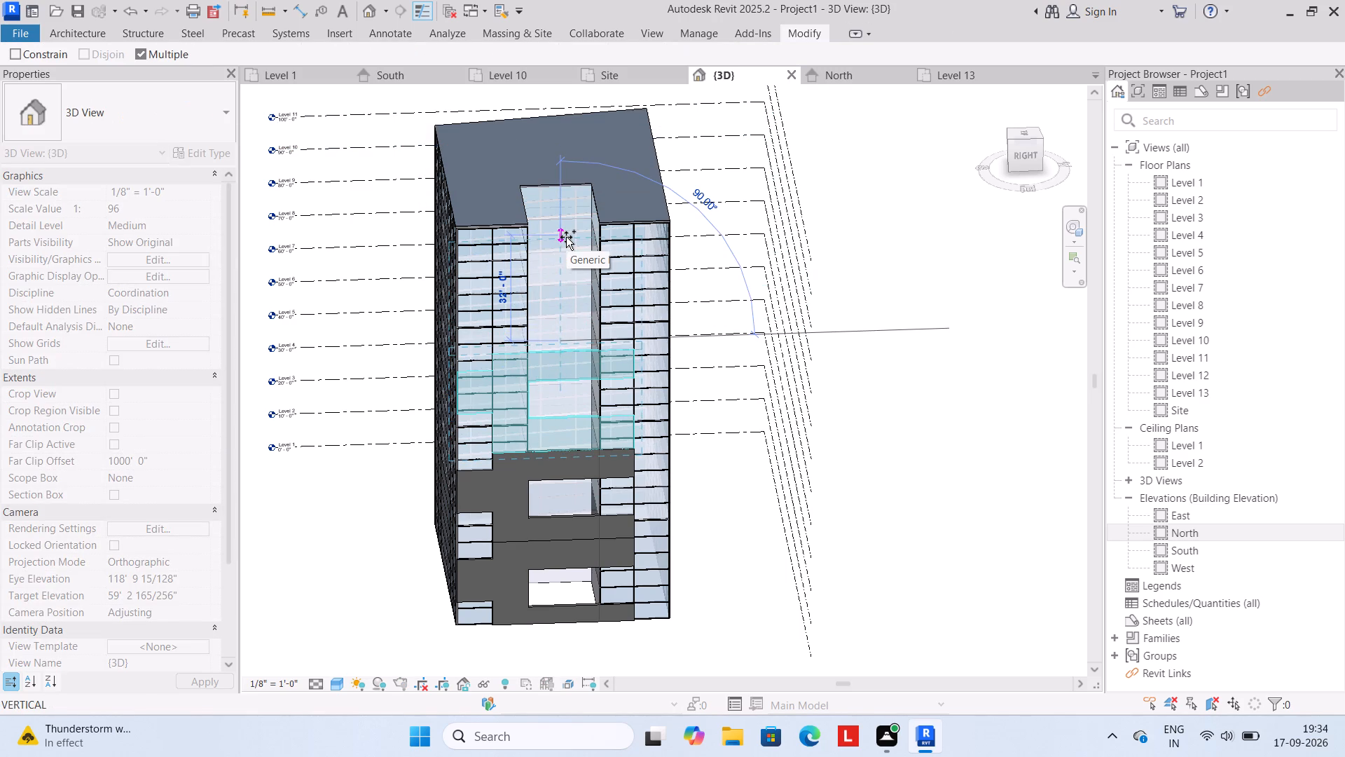
click(564, 226)
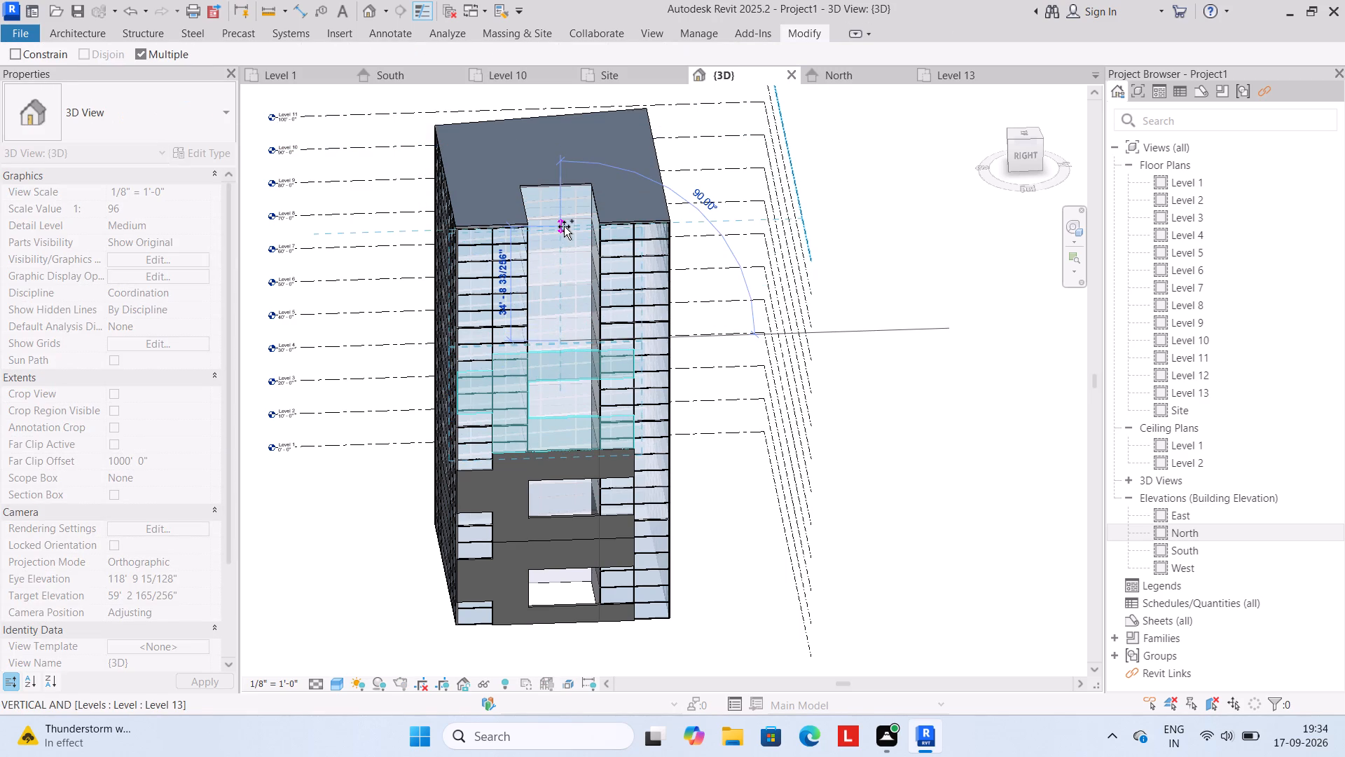
key(Escape)
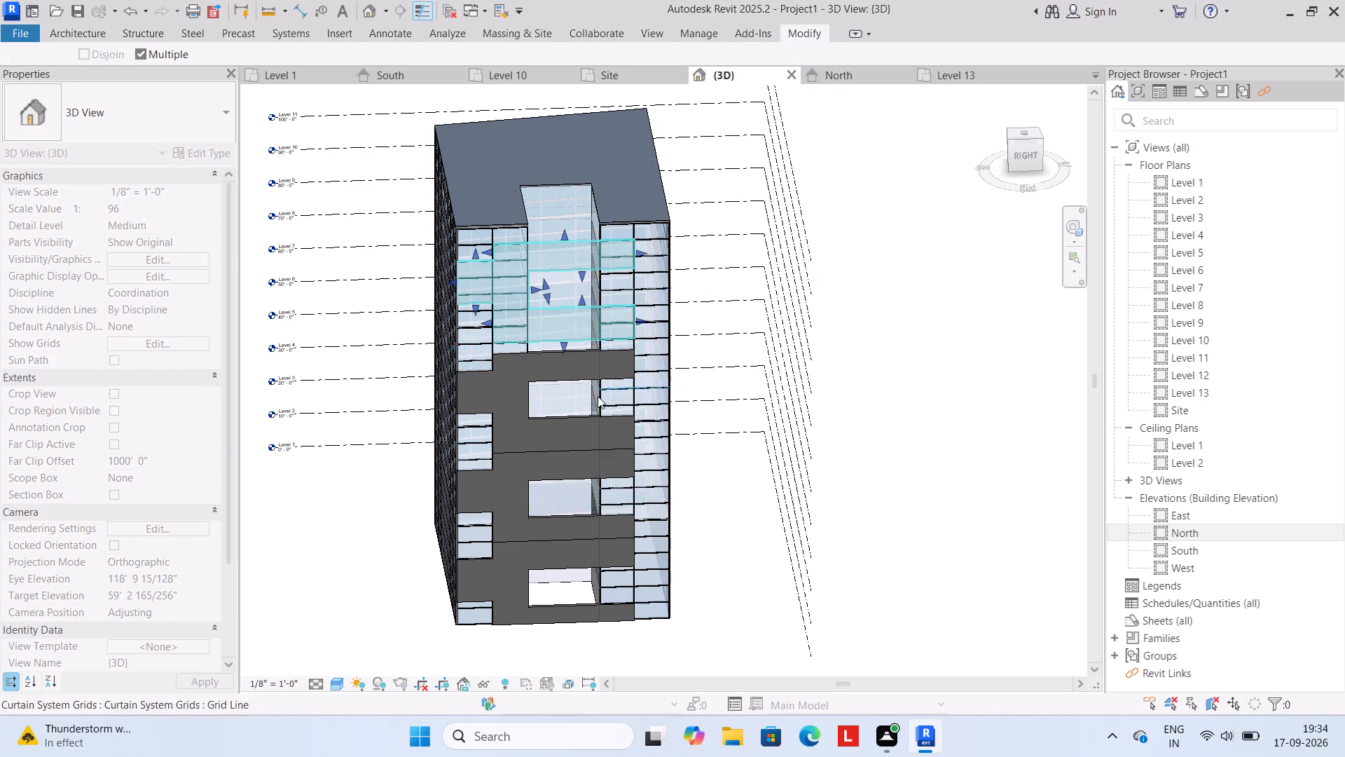
scroll(570, 355, up, 3)
key(Escape)
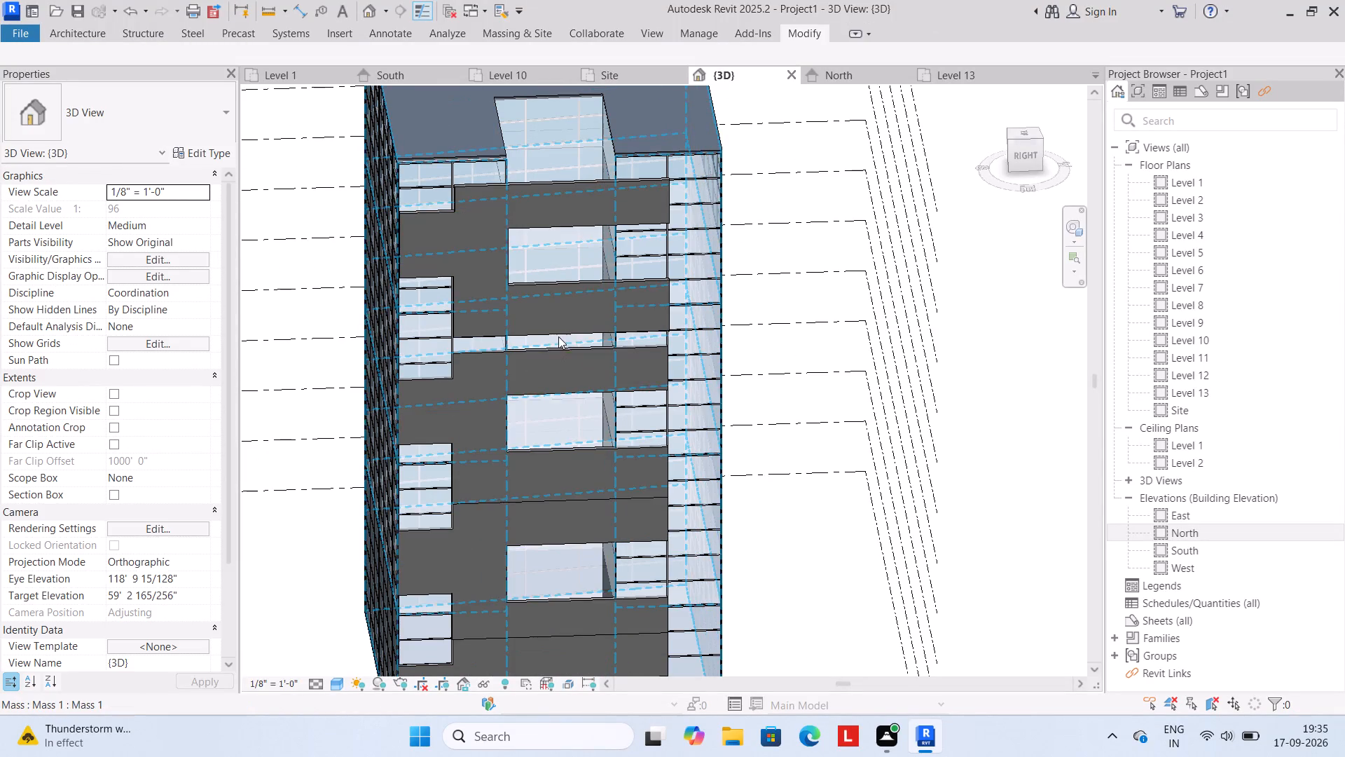
Stretch the bottom edge of the fourth grey facade model down to meet the top of the third.
click(561, 332)
drag(561, 333, 560, 343)
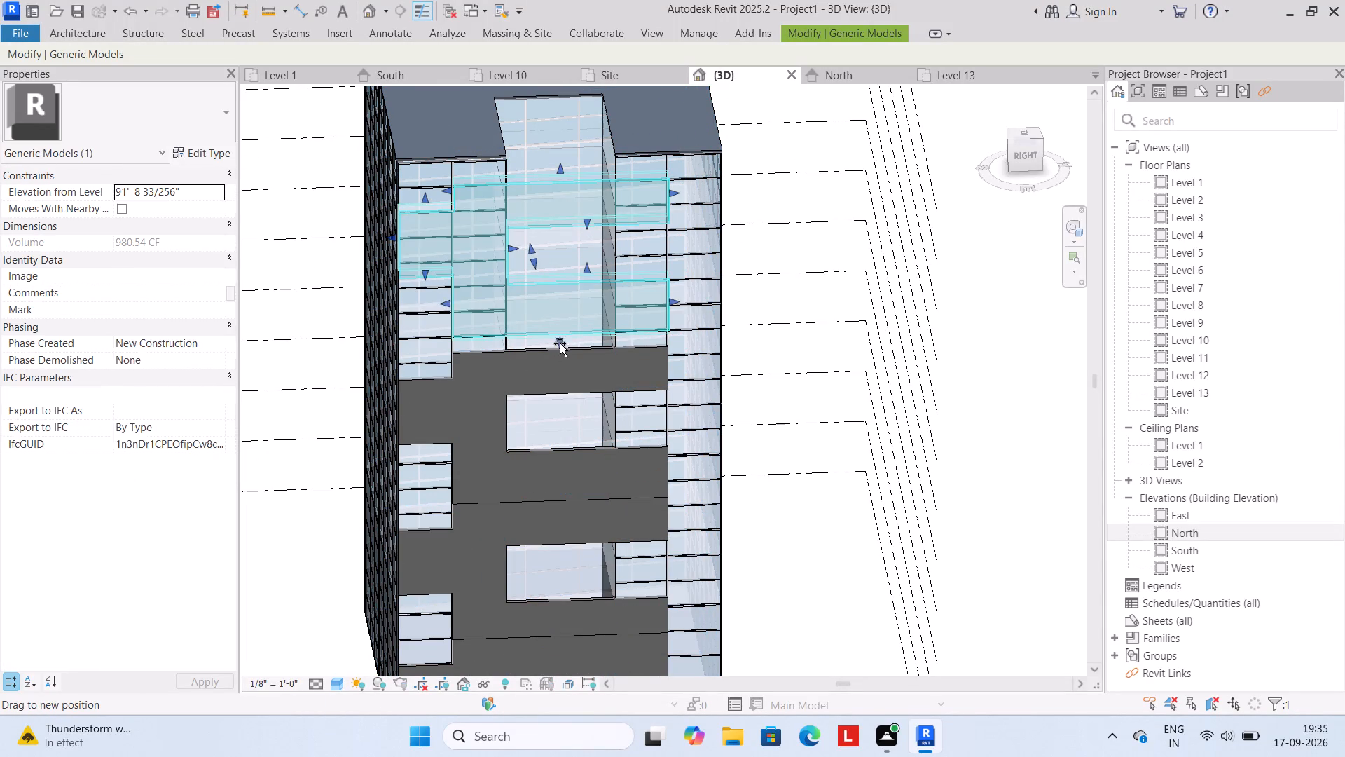
drag(560, 343, 560, 350)
key(Escape)
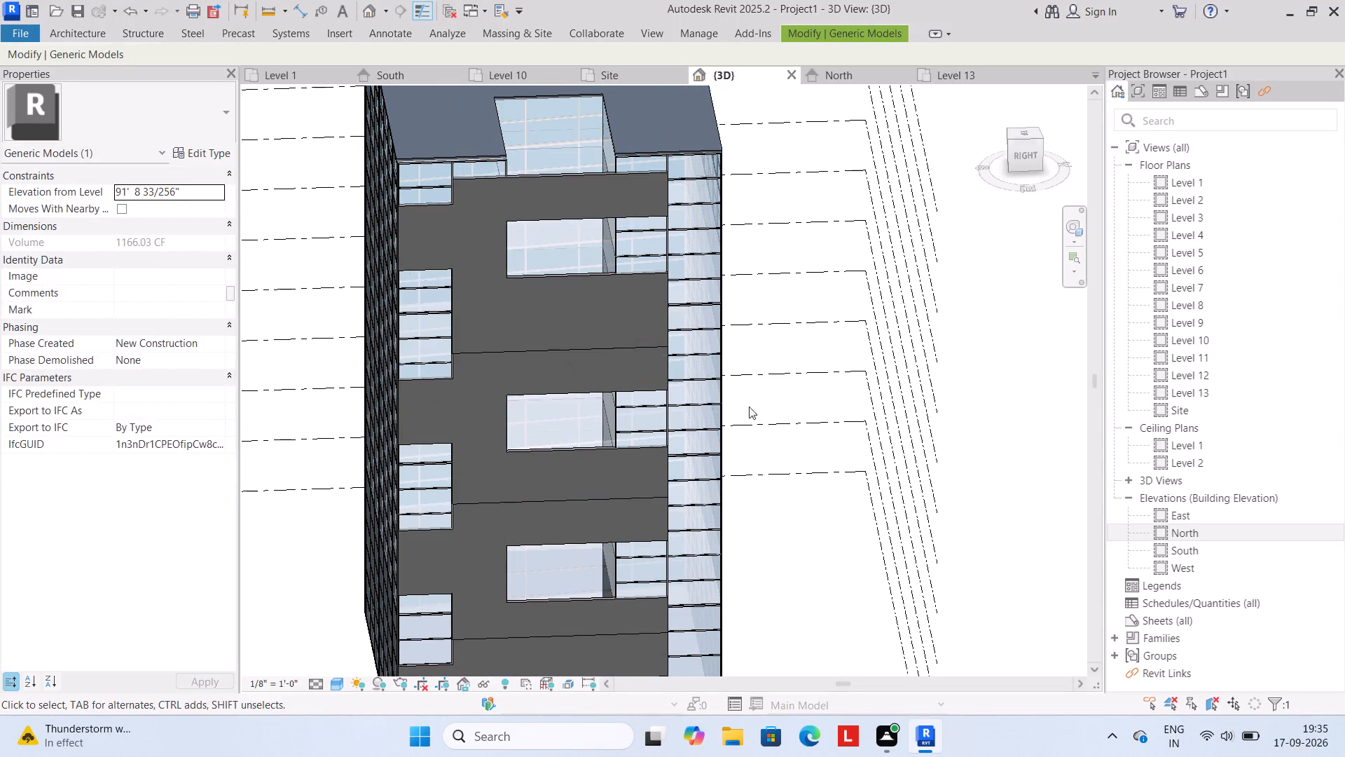
Stretch the top edge of the fourth grey facade model up to the underside of the flat roof.
scroll(759, 448, down, 2)
middle_drag(757, 448, 690, 418)
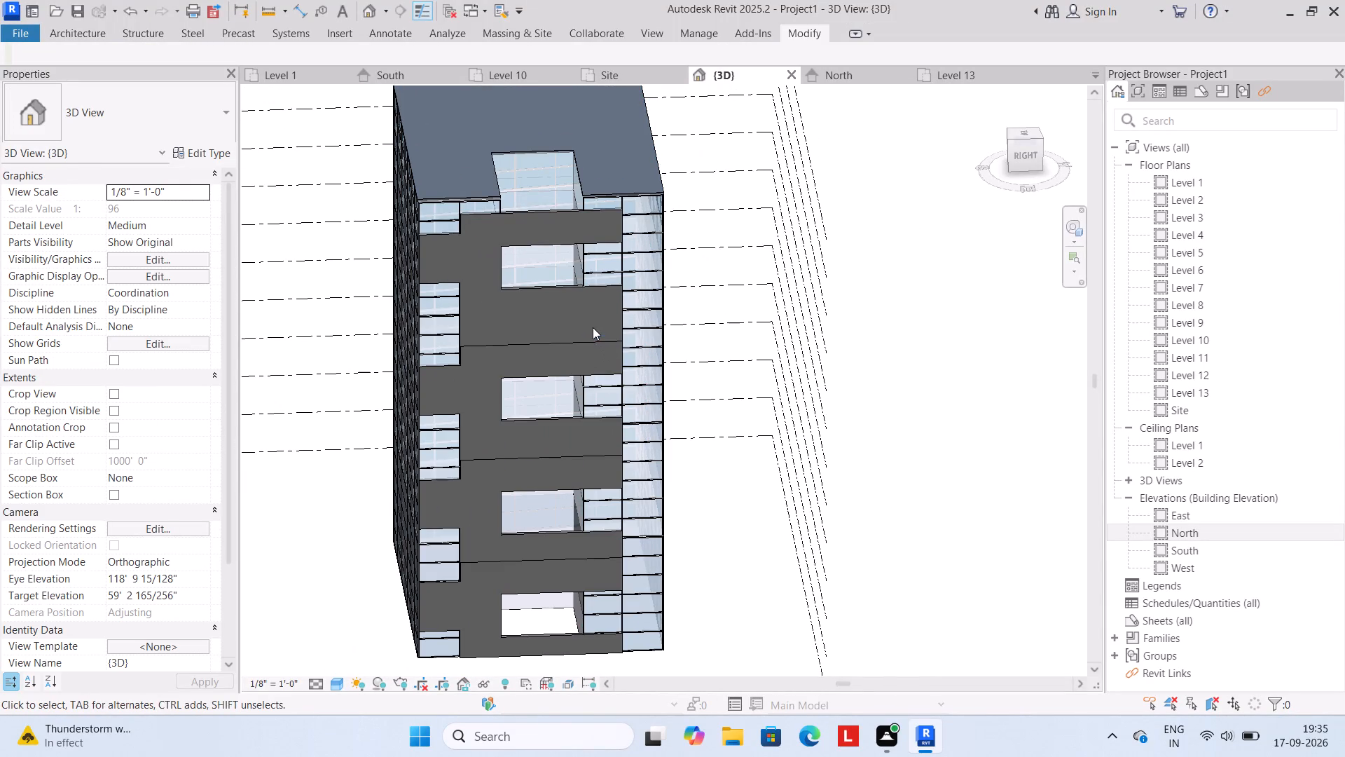
scroll(574, 339, down, 3)
scroll(537, 264, up, 4)
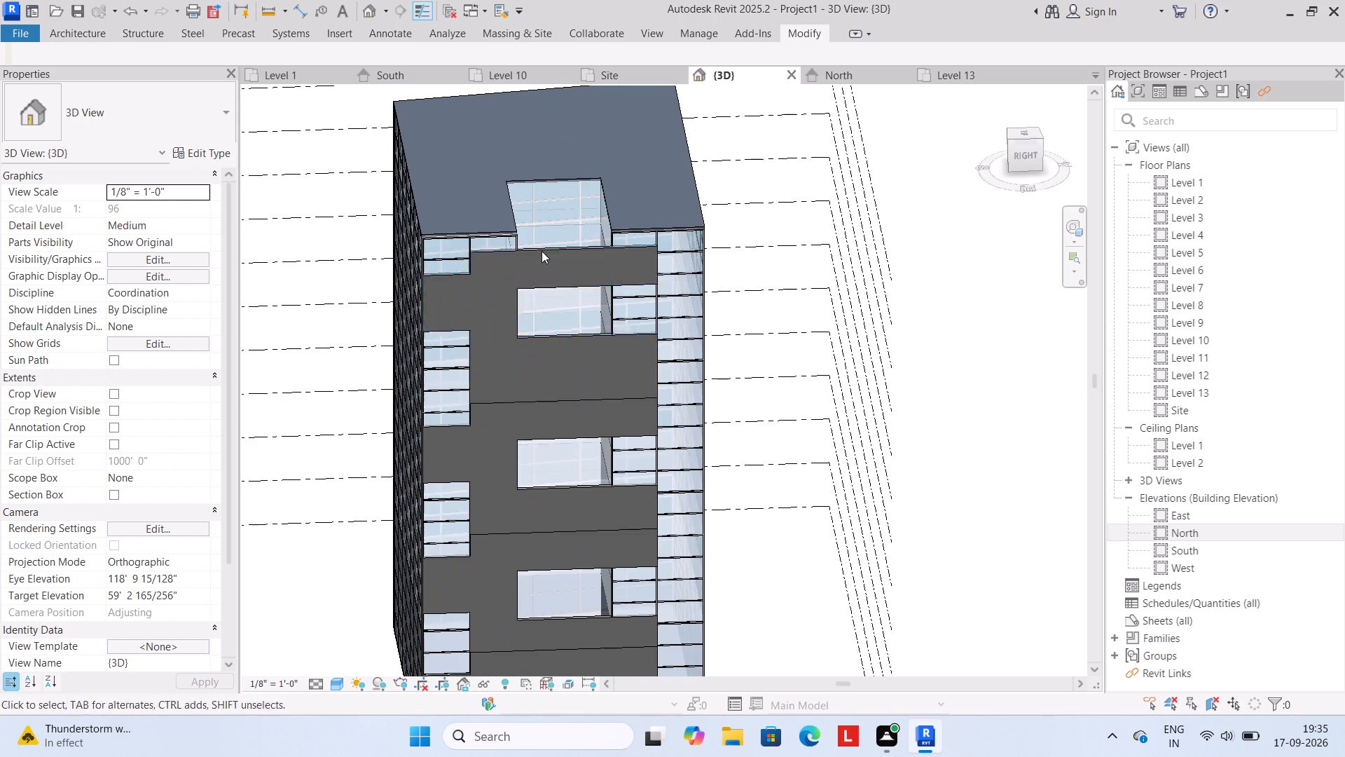
click(552, 247)
key(Escape)
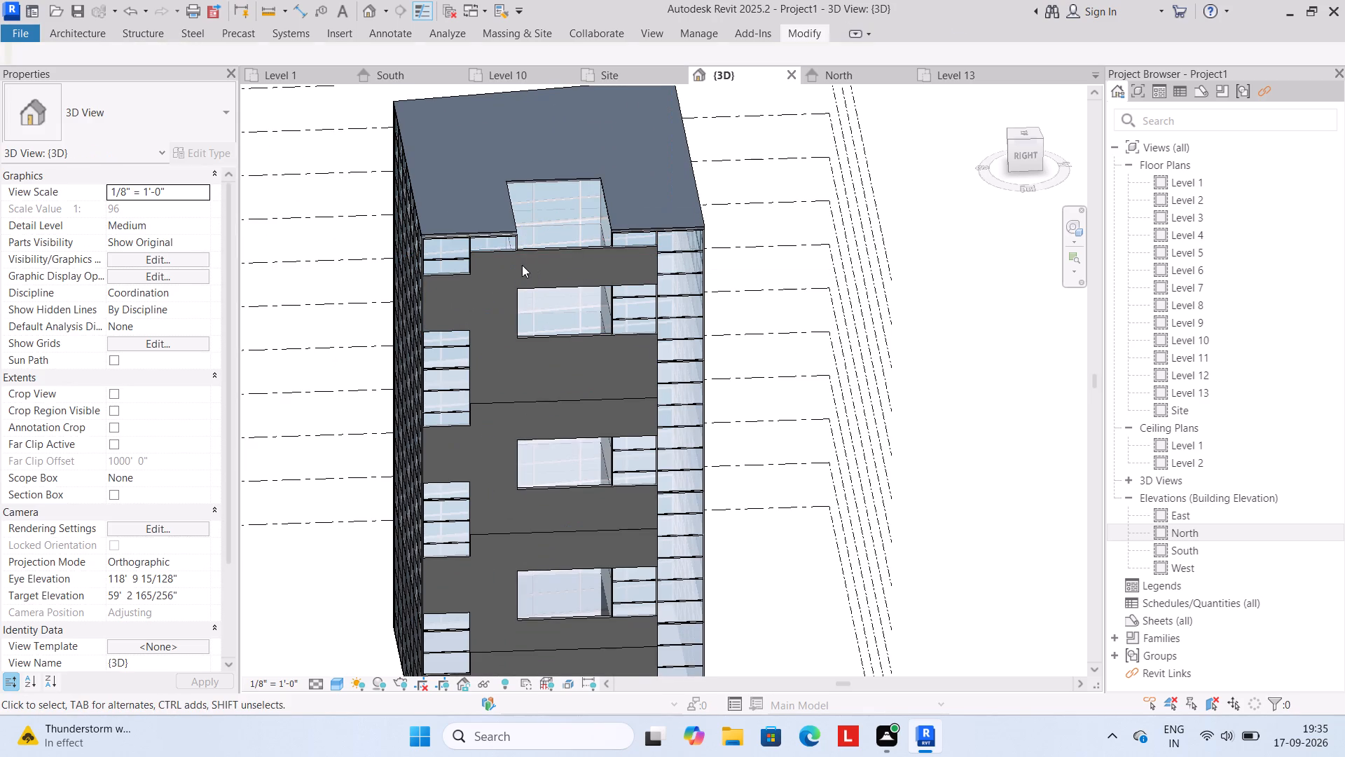
click(542, 283)
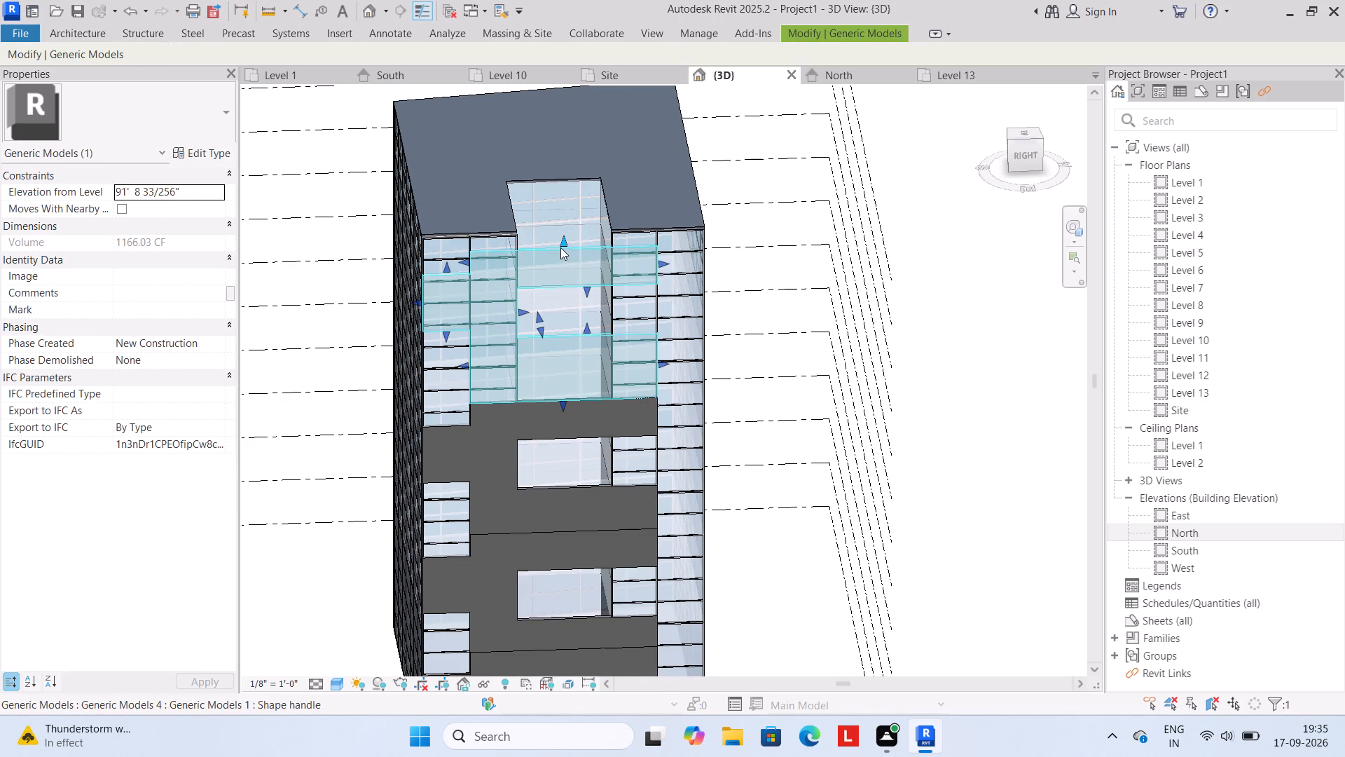
drag(562, 242, 569, 233)
click(555, 267)
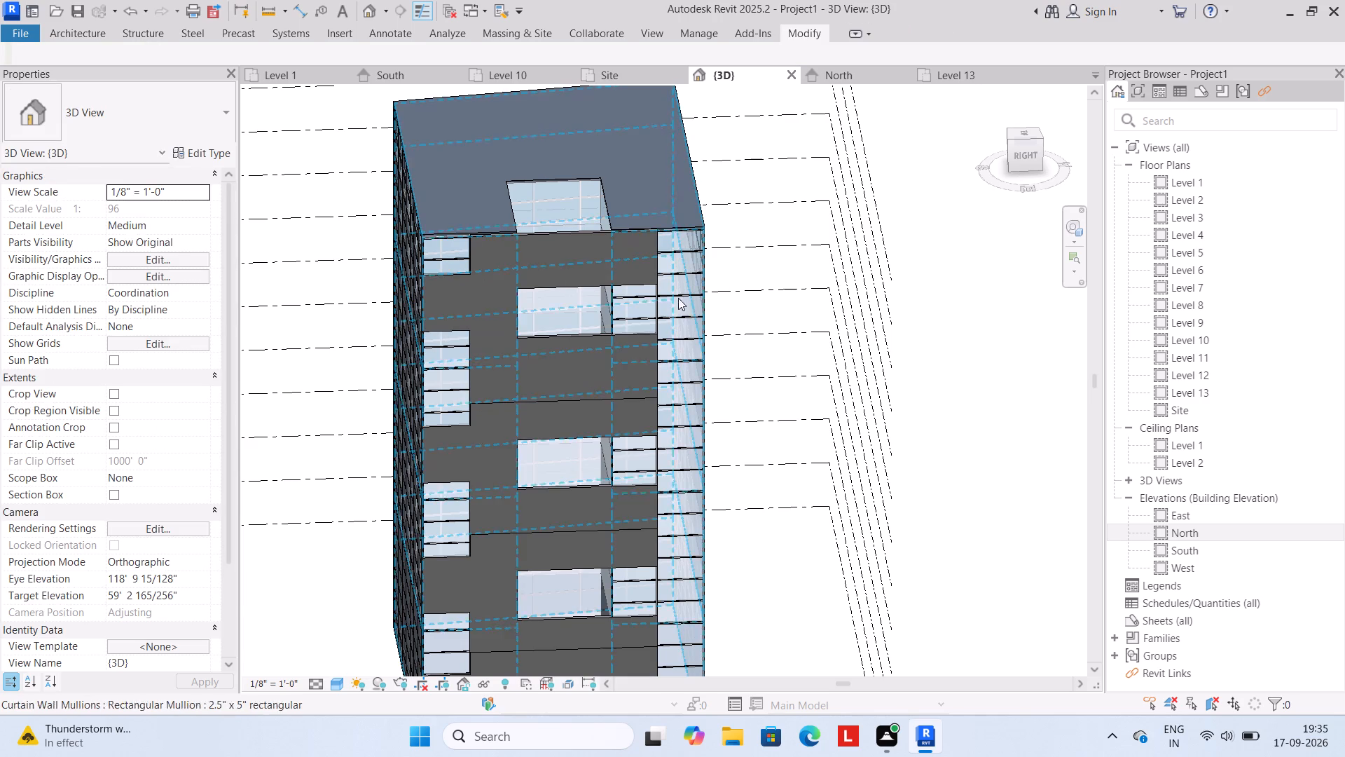
Stretch the top edge of the fourth grey facade model slightly further up against the flat roof's edge.
scroll(973, 340, down, 1)
scroll(630, 264, up, 5)
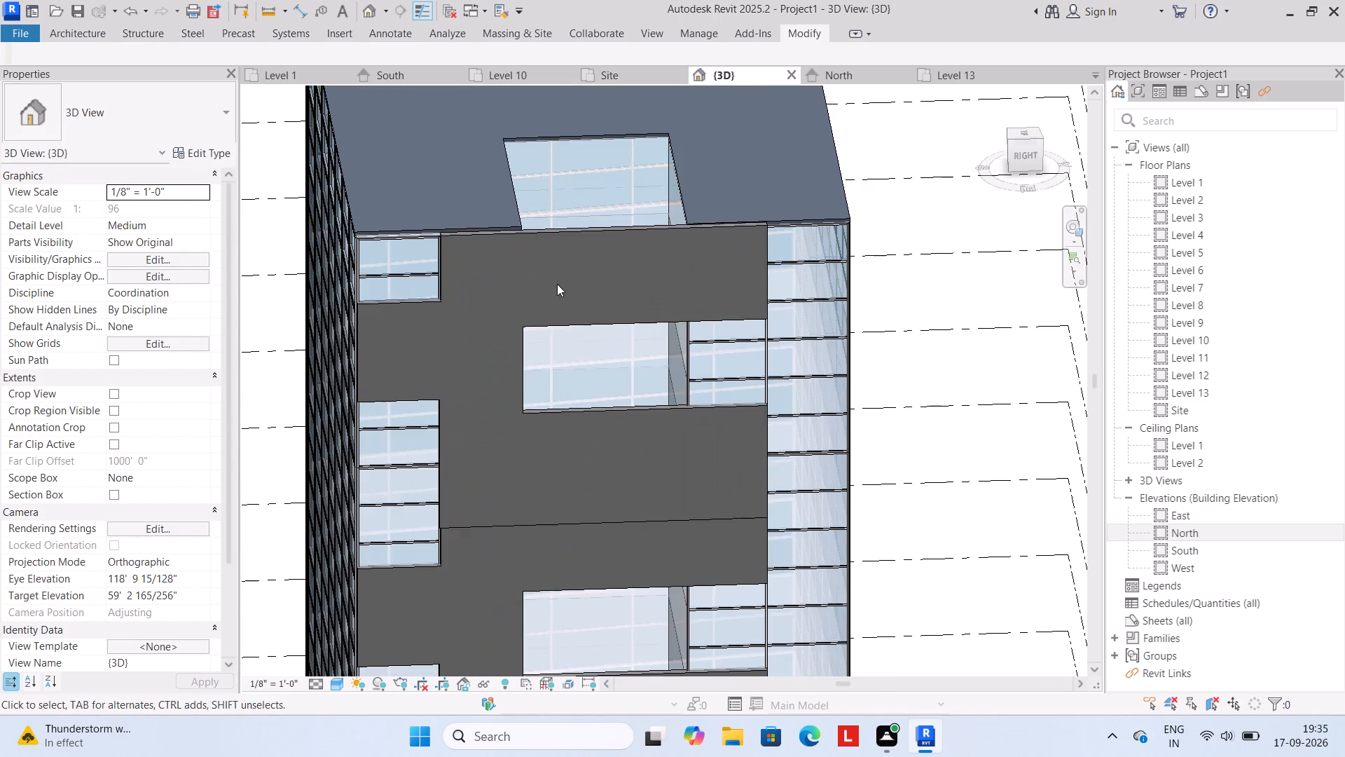
scroll(544, 245, up, 4)
click(542, 221)
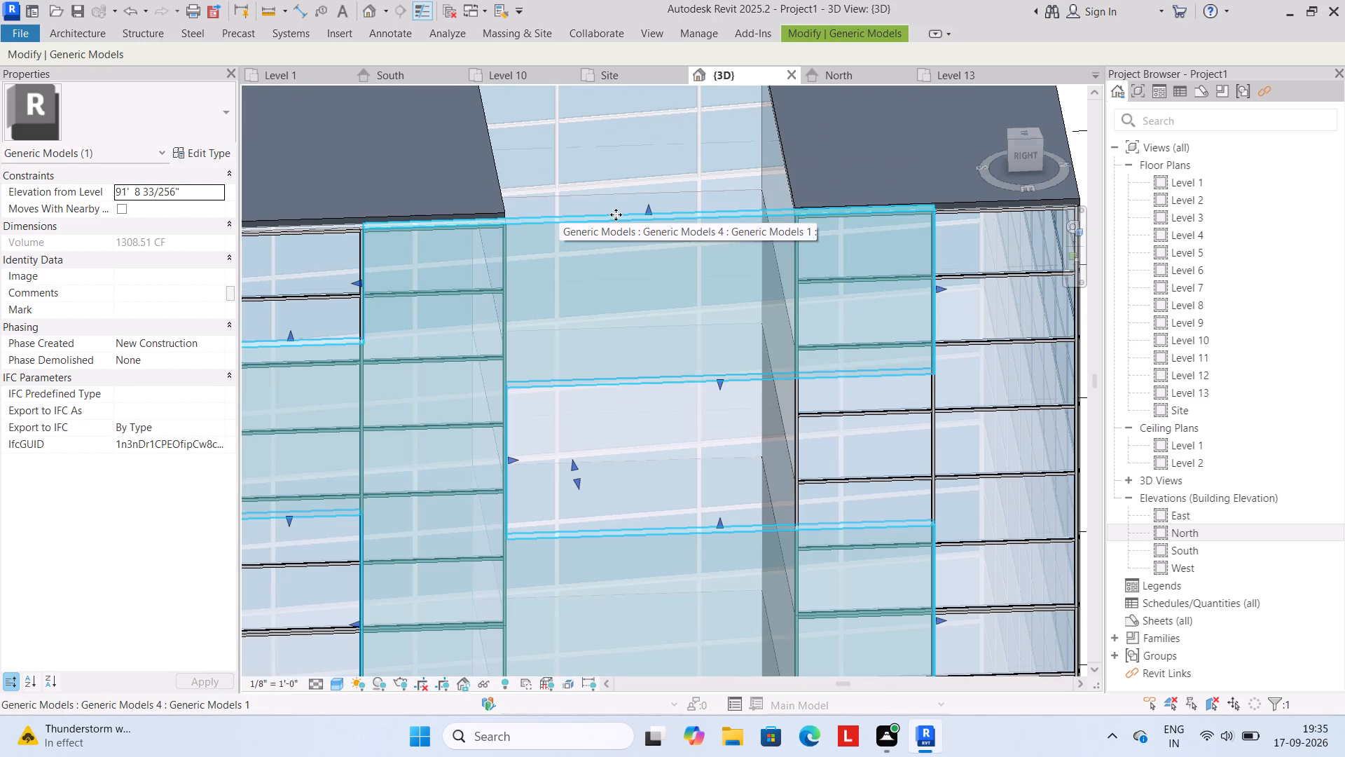
click(646, 212)
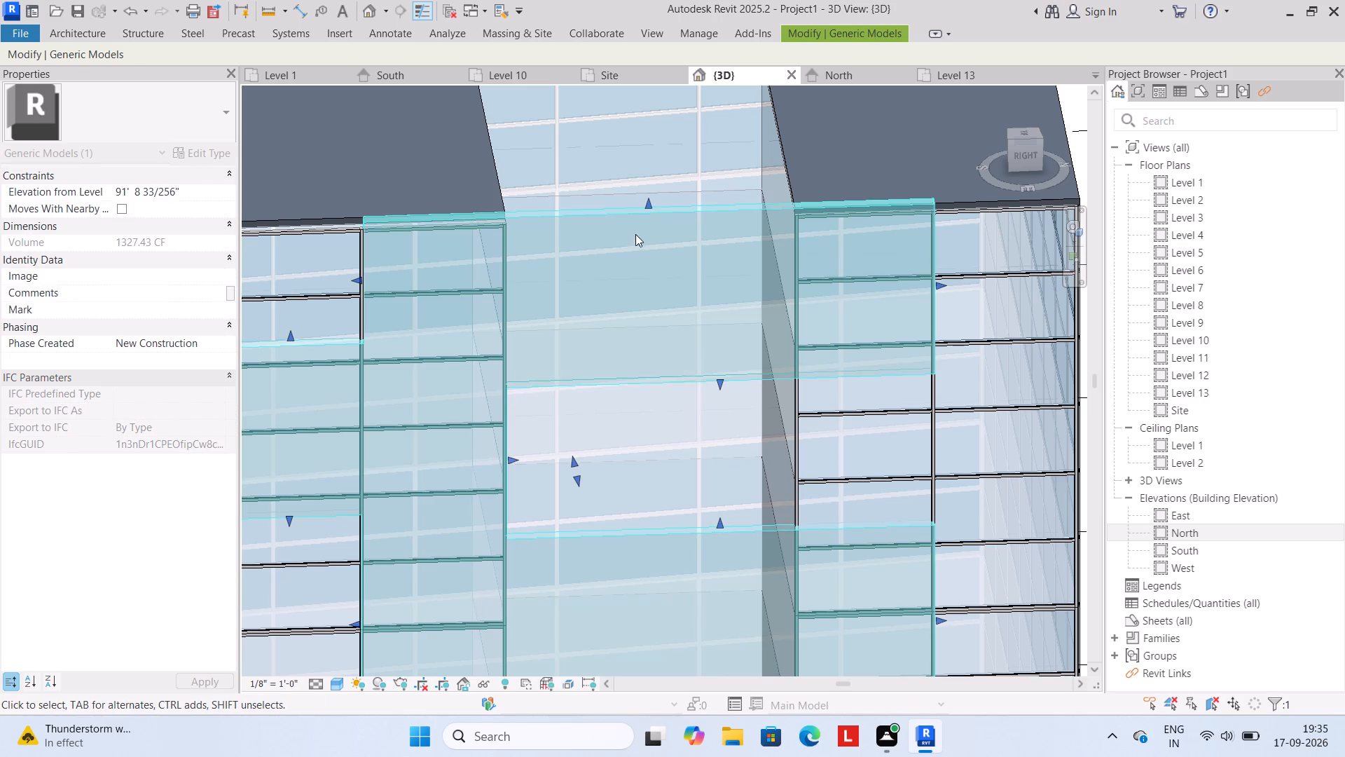
key(Escape)
Set the Coarse Poche Material in the 3D View type properties to Water and apply it.
scroll(593, 299, down, 10)
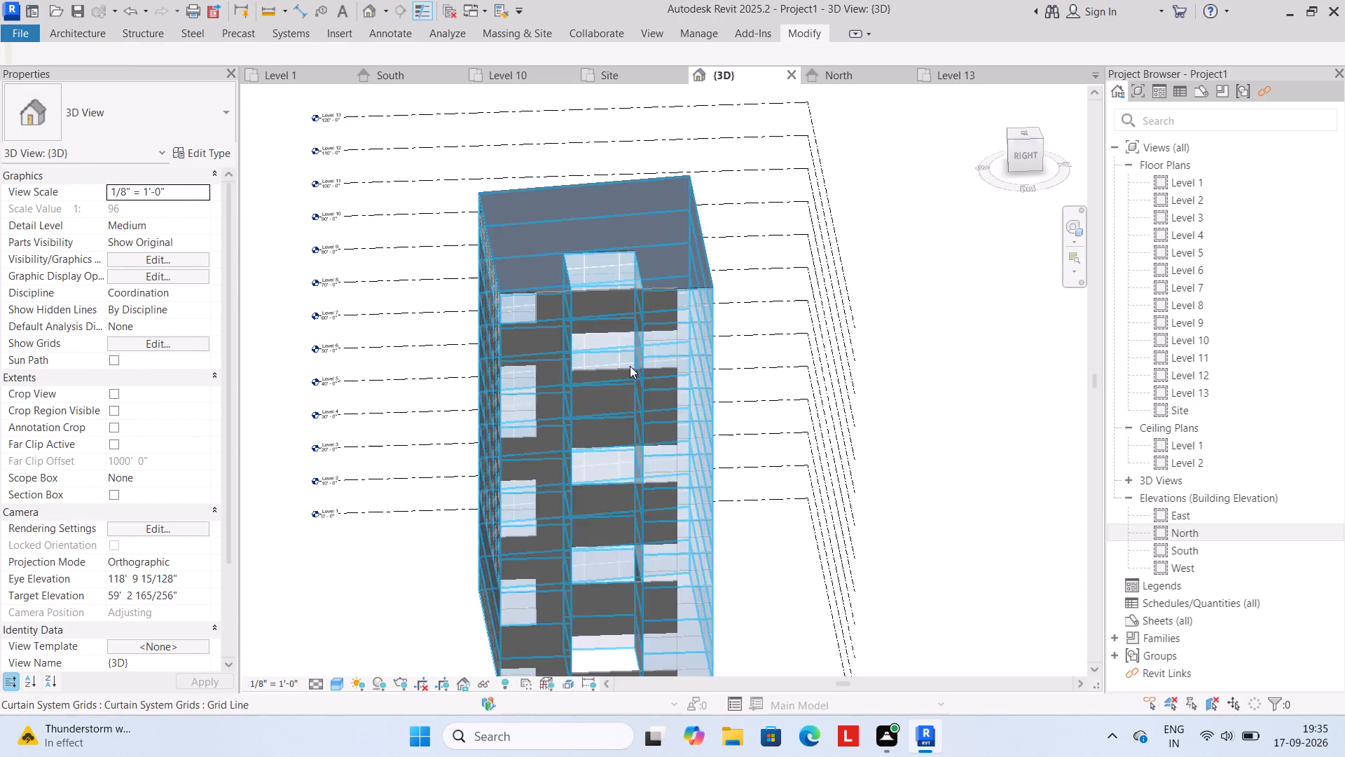
scroll(628, 376, down, 3)
middle_drag(932, 533, 895, 493)
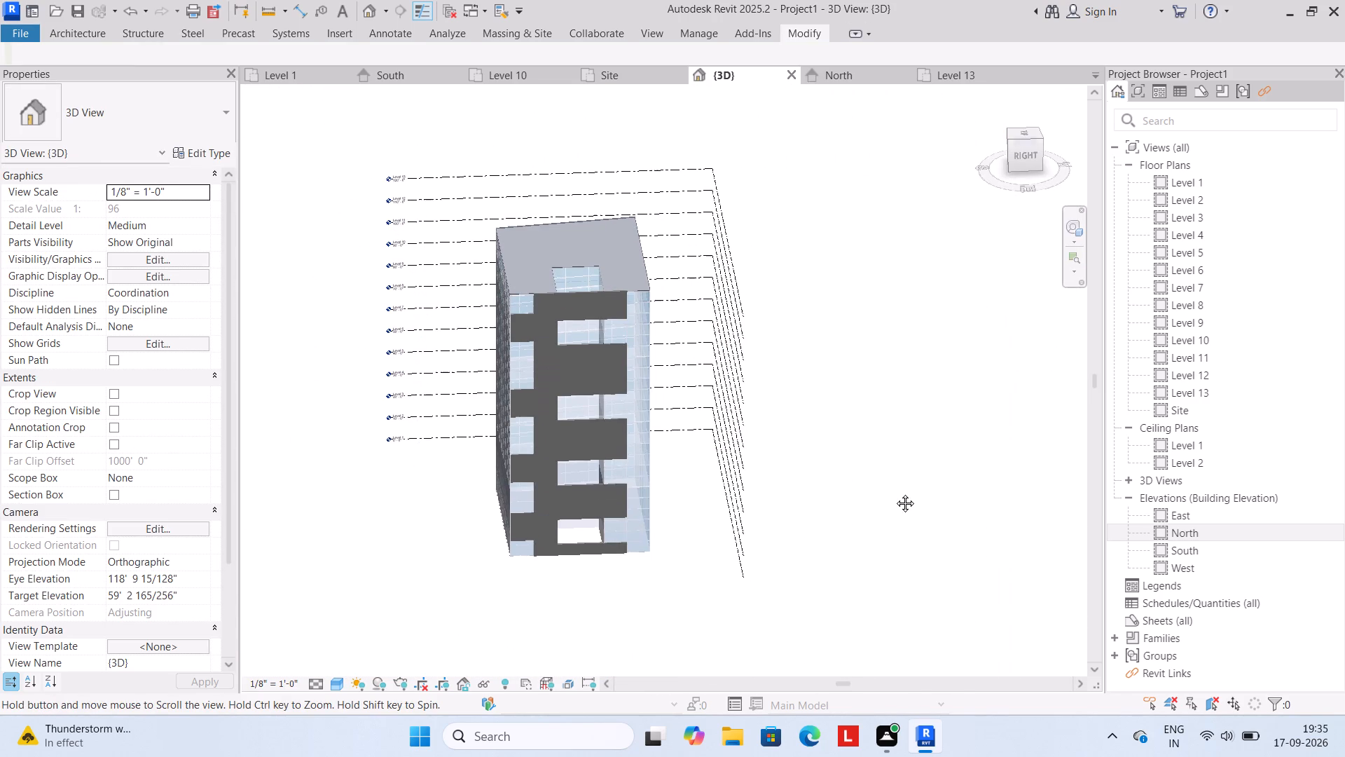
middle_drag(895, 493, 894, 492)
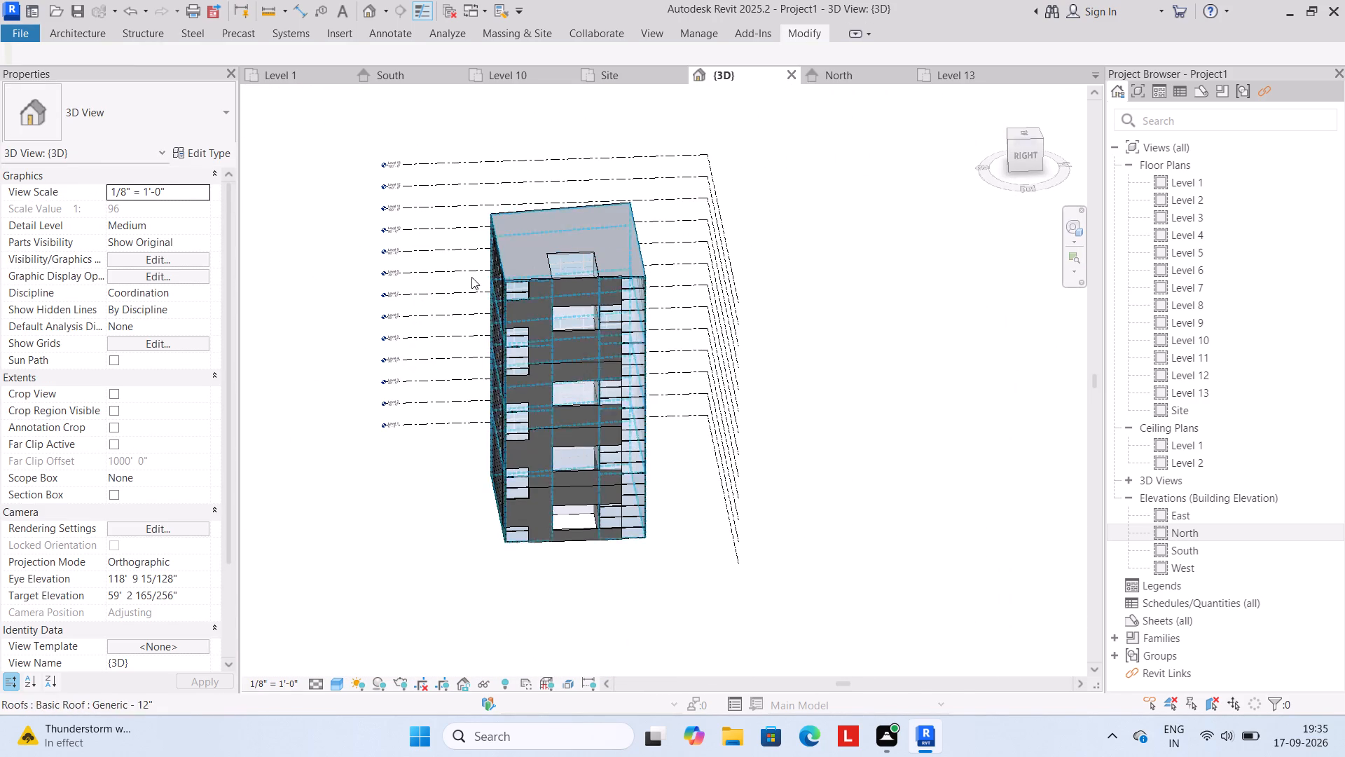
click(222, 152)
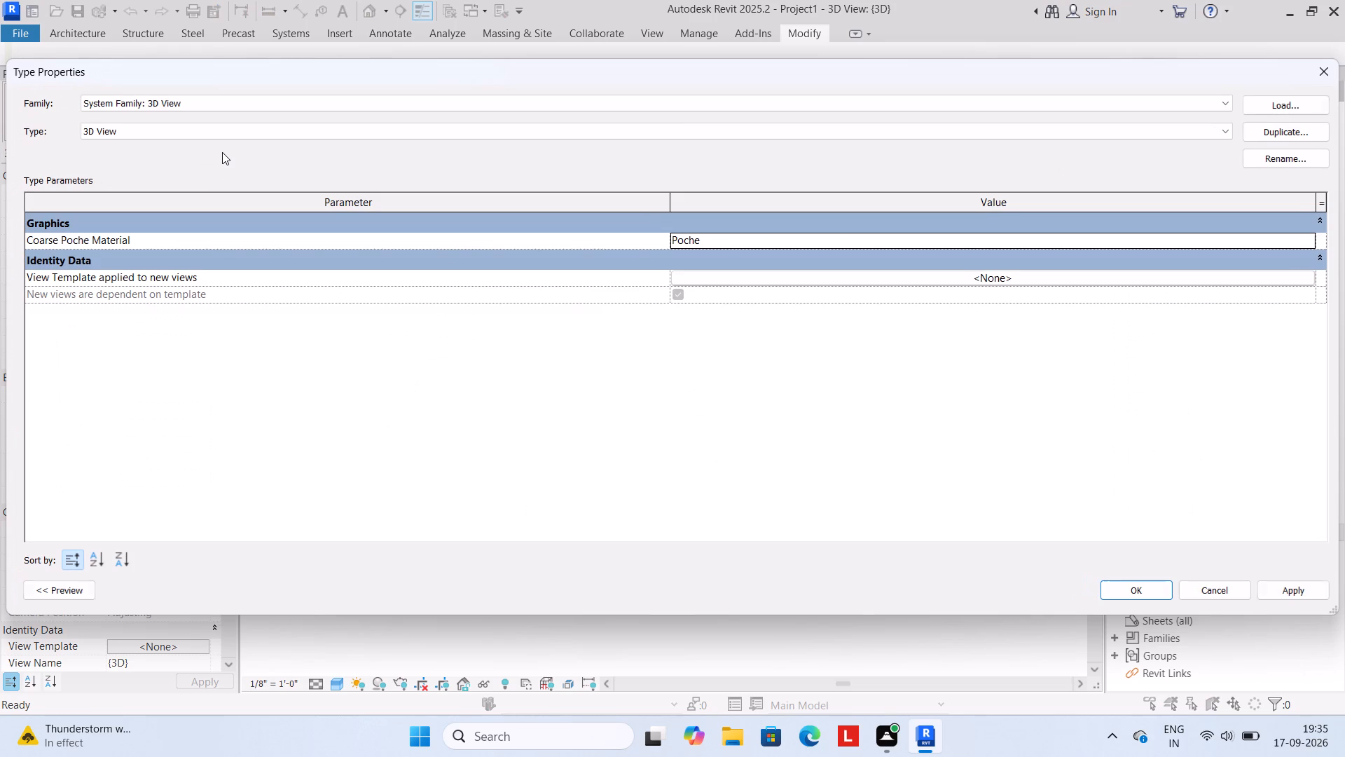
click(680, 239)
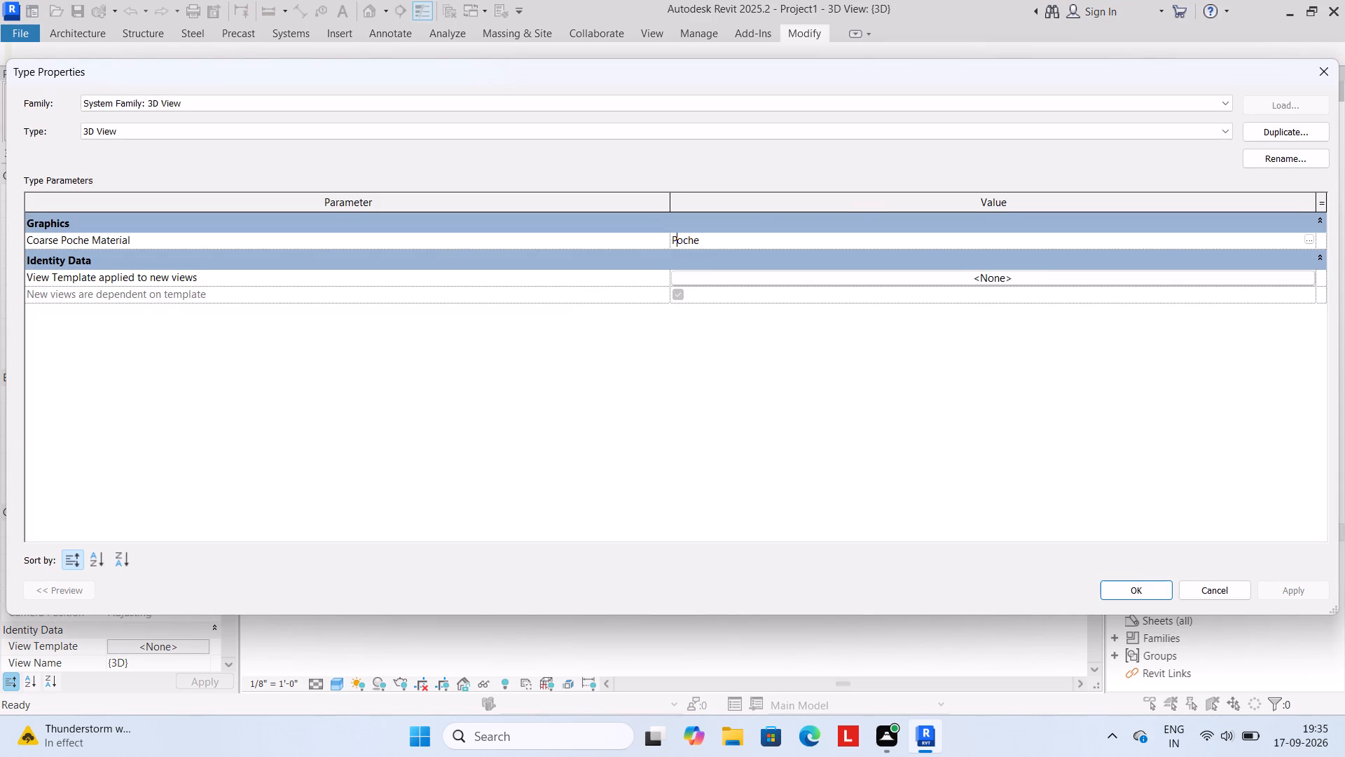
click(1313, 238)
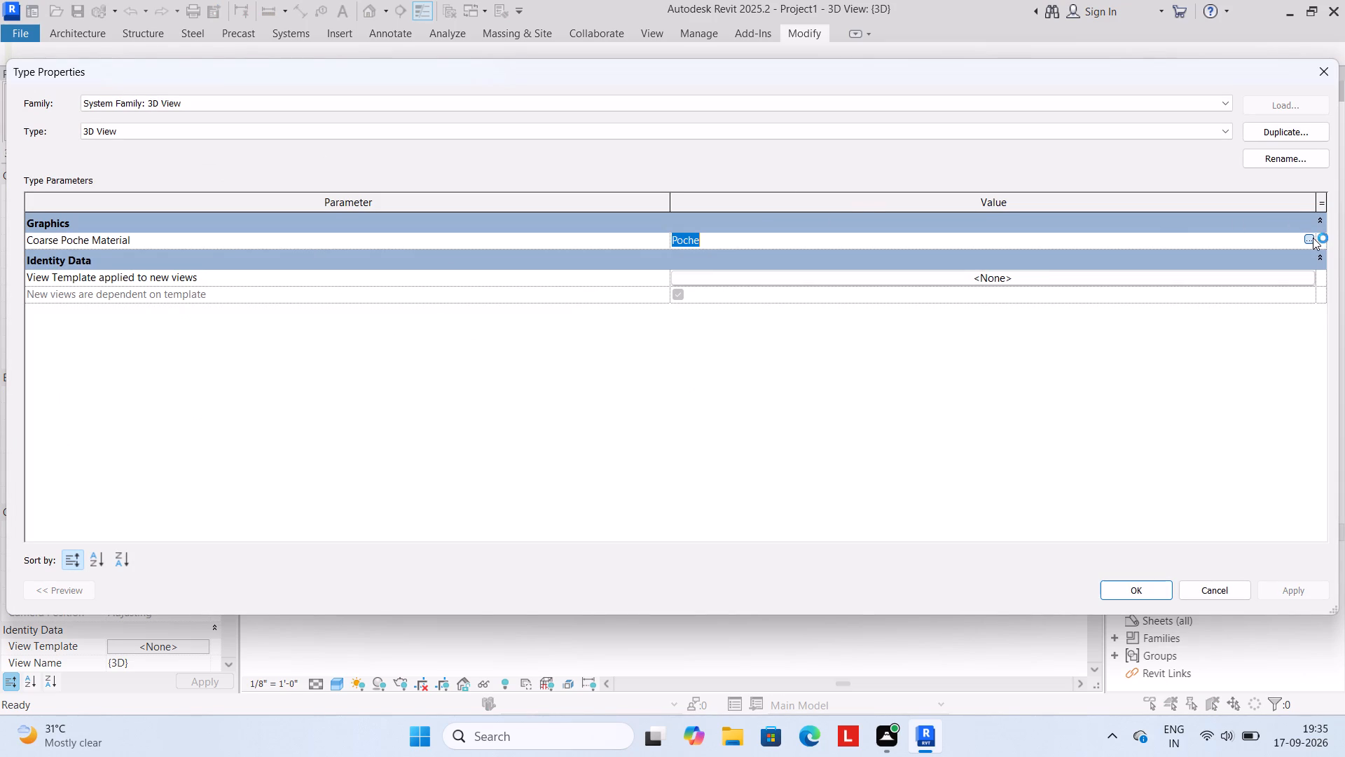
click(1309, 241)
key(Escape)
scroll(375, 339, down, 4)
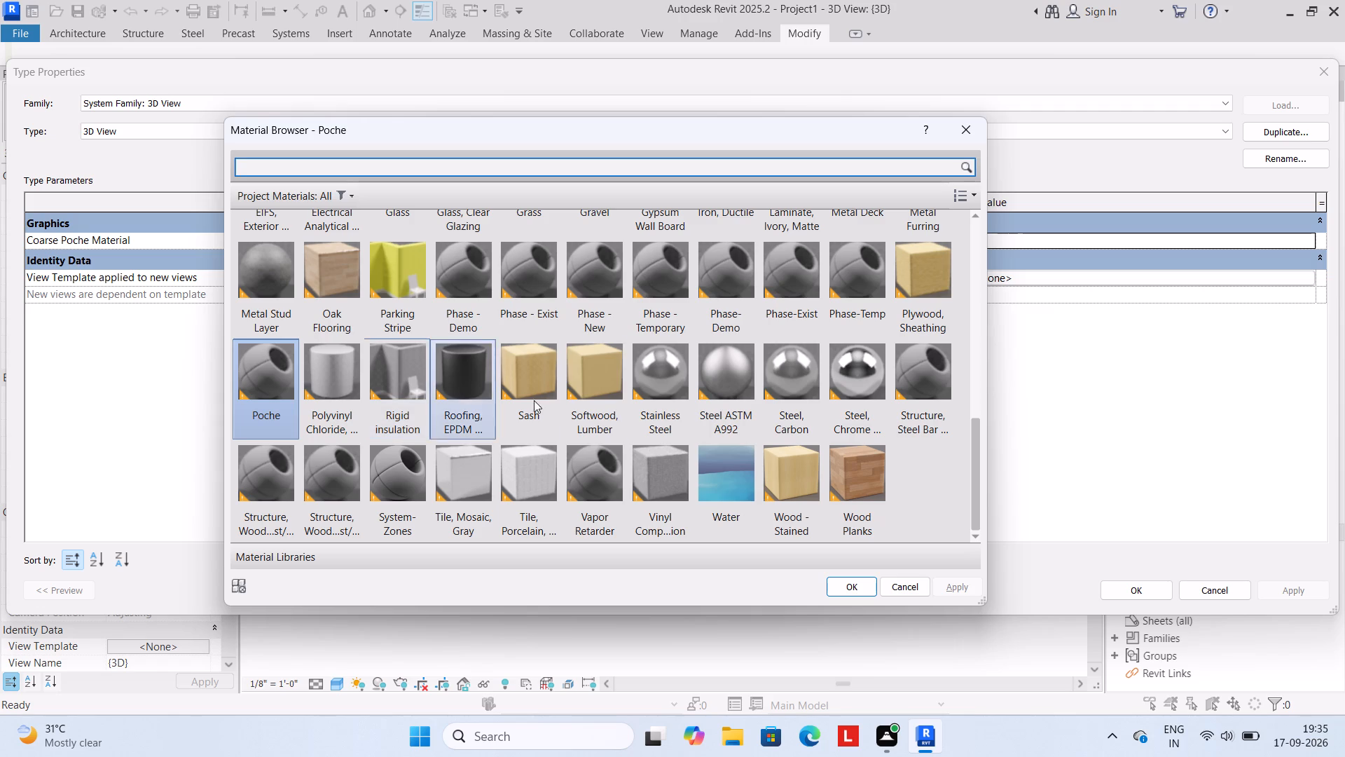
click(718, 465)
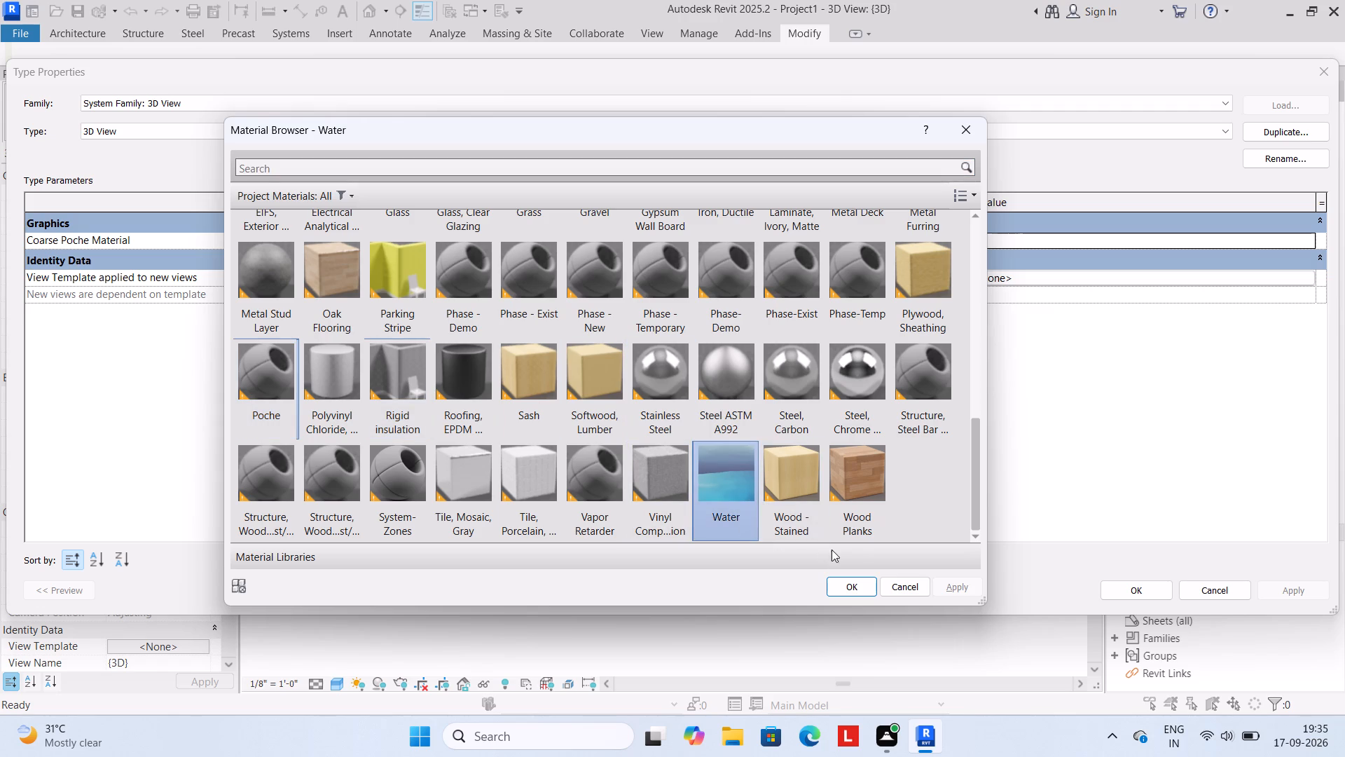
click(838, 583)
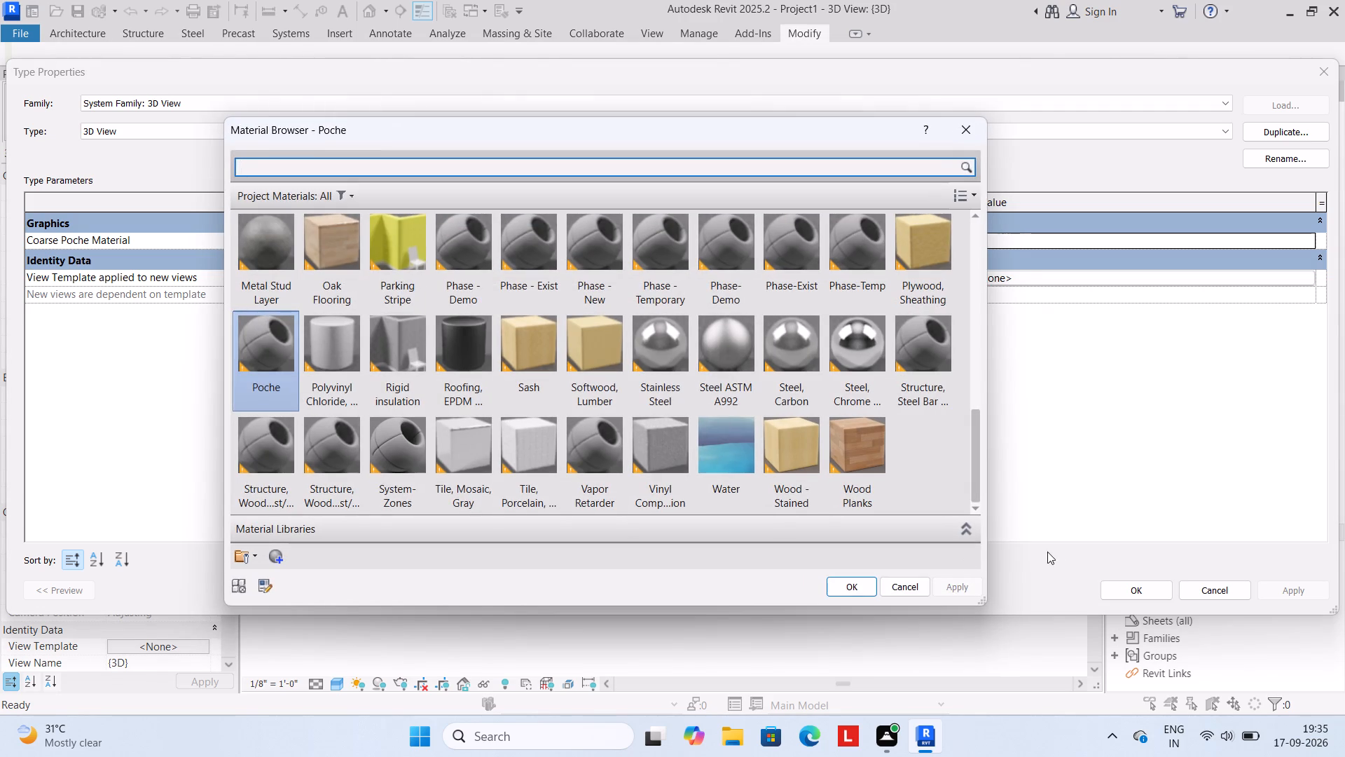
scroll(775, 413, down, 9)
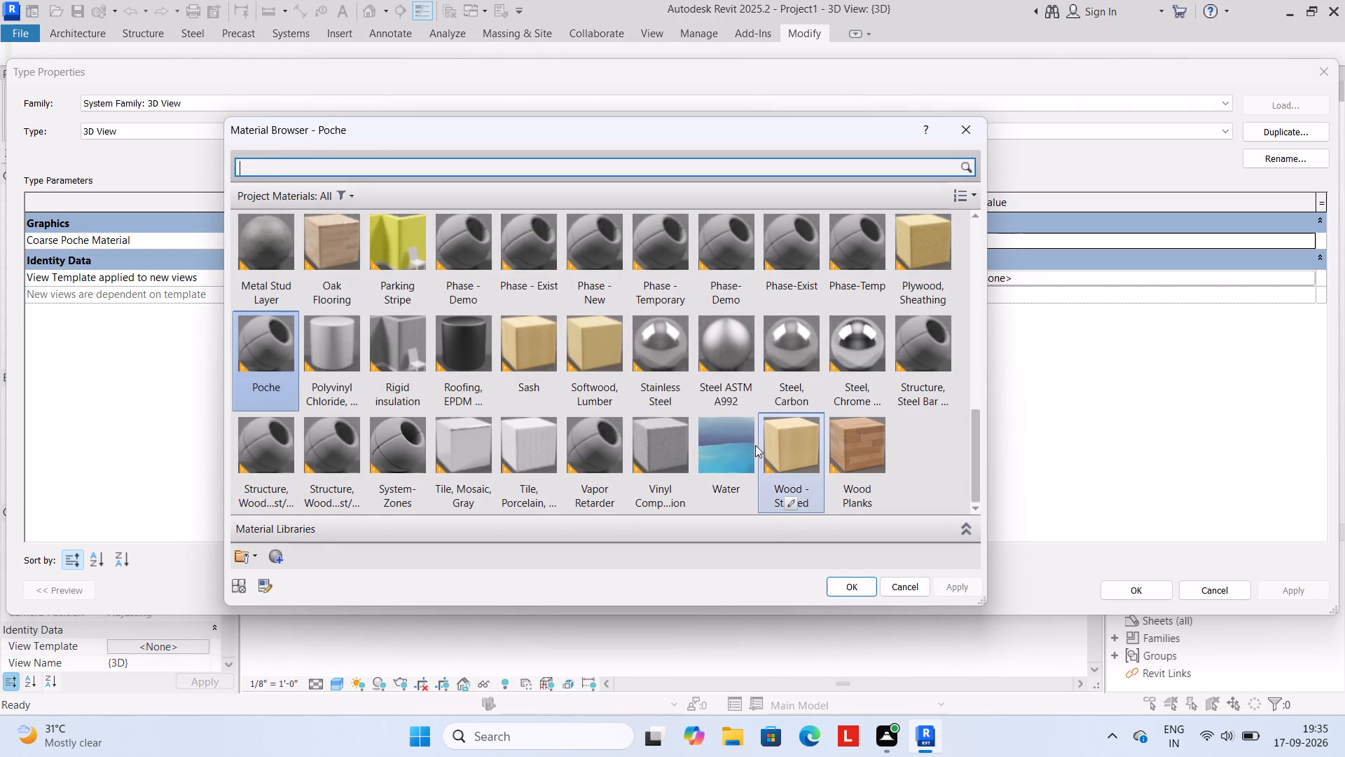
click(717, 449)
click(851, 588)
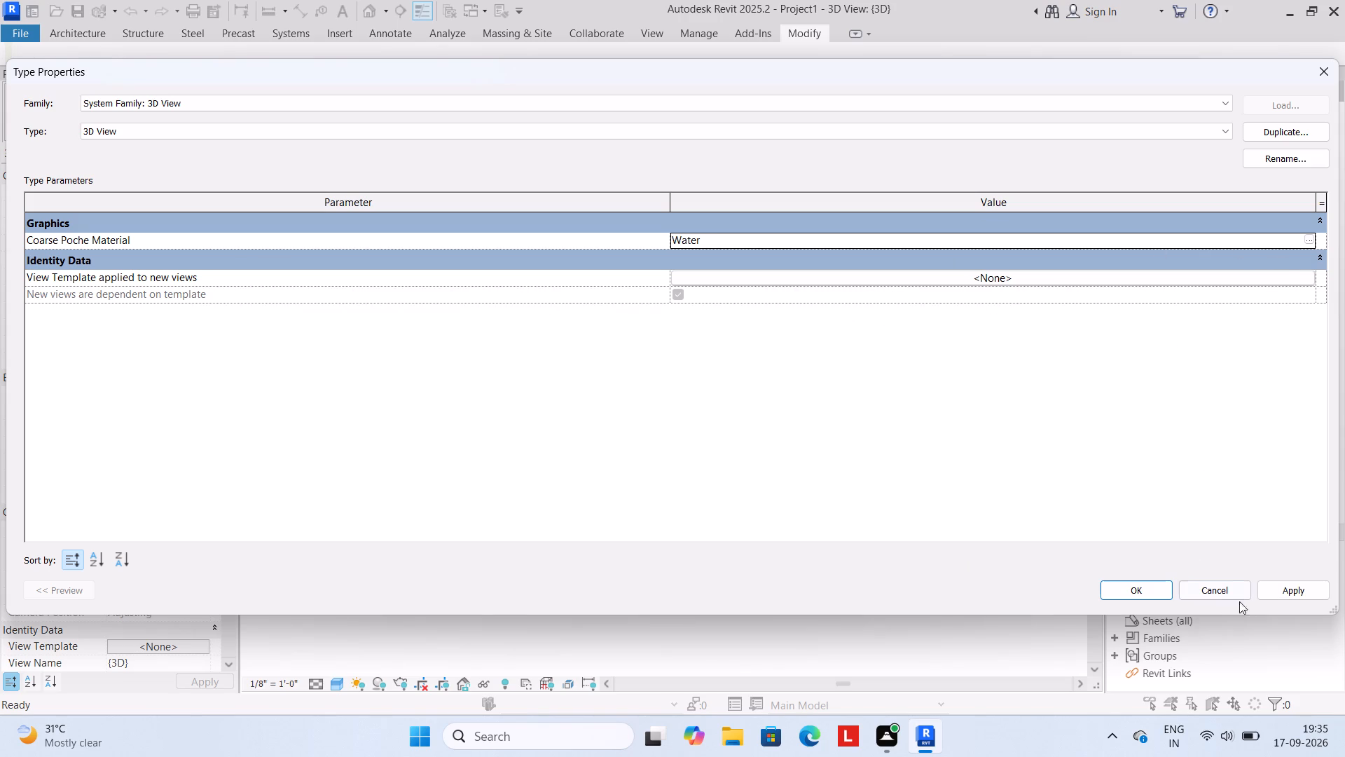
click(1285, 589)
click(1129, 587)
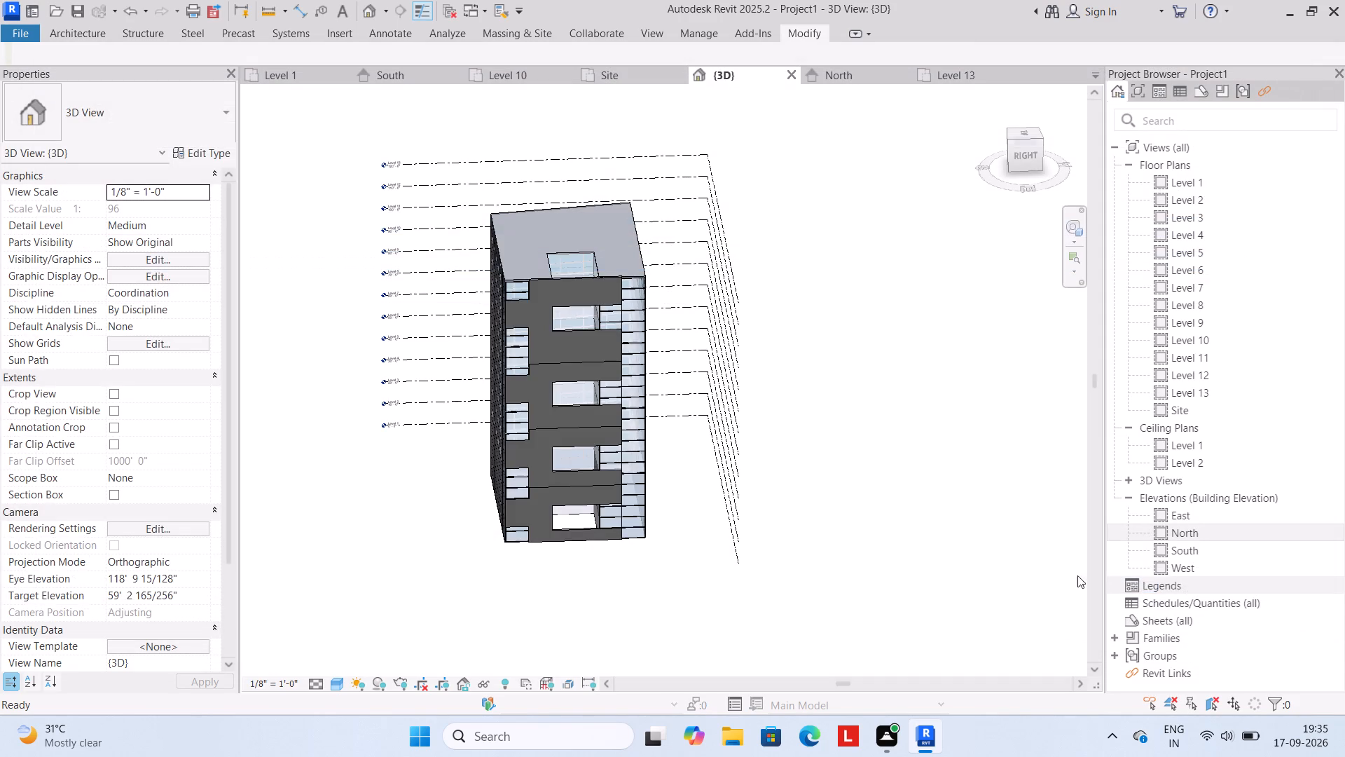
Set the visual style of the 3D view to Shaded.
click(413, 526)
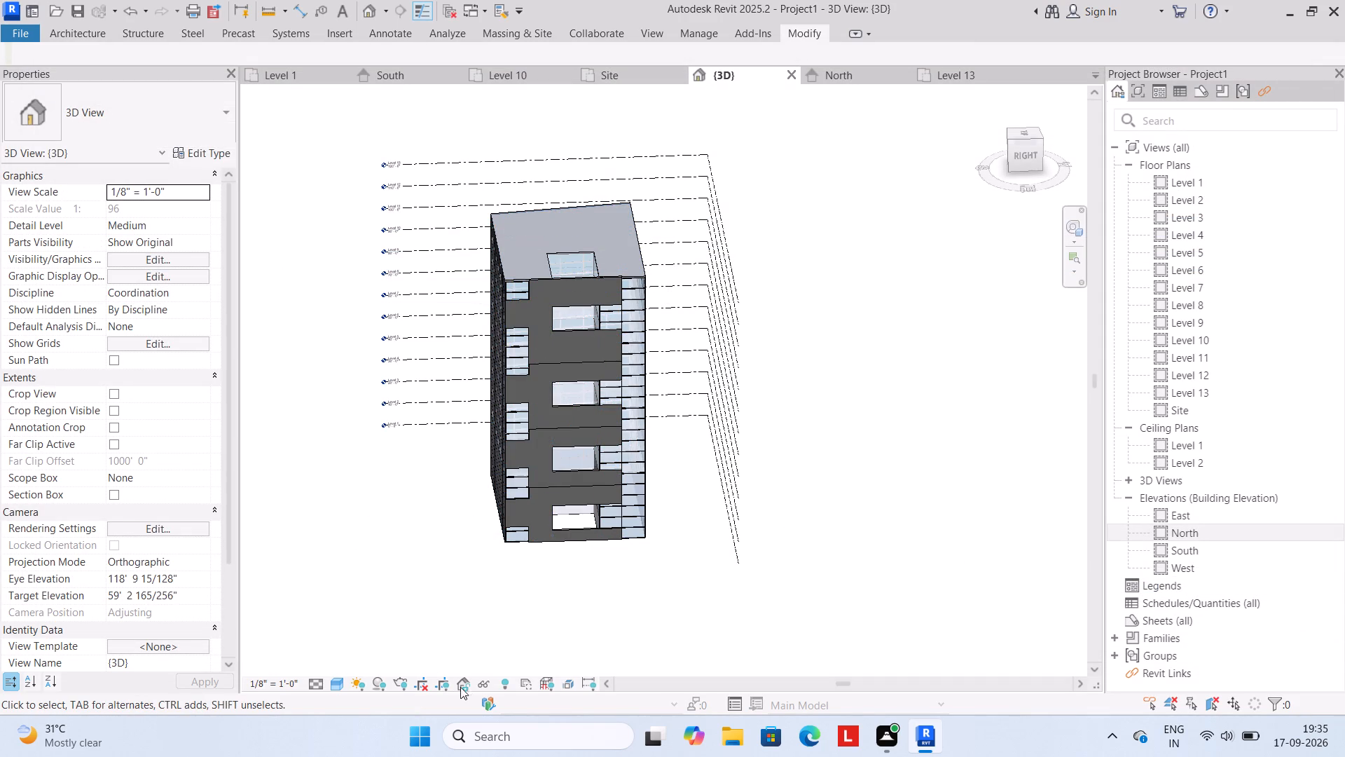
click(464, 684)
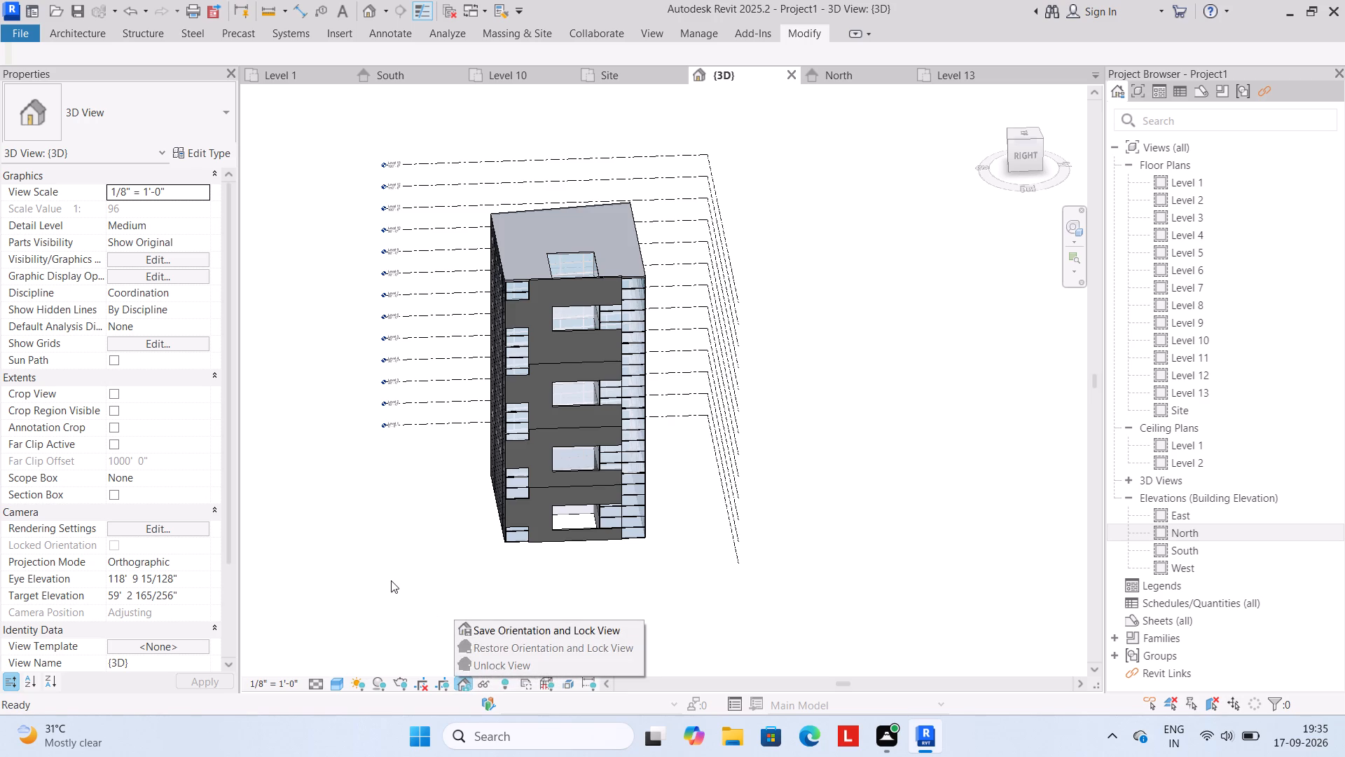
click(391, 580)
click(339, 684)
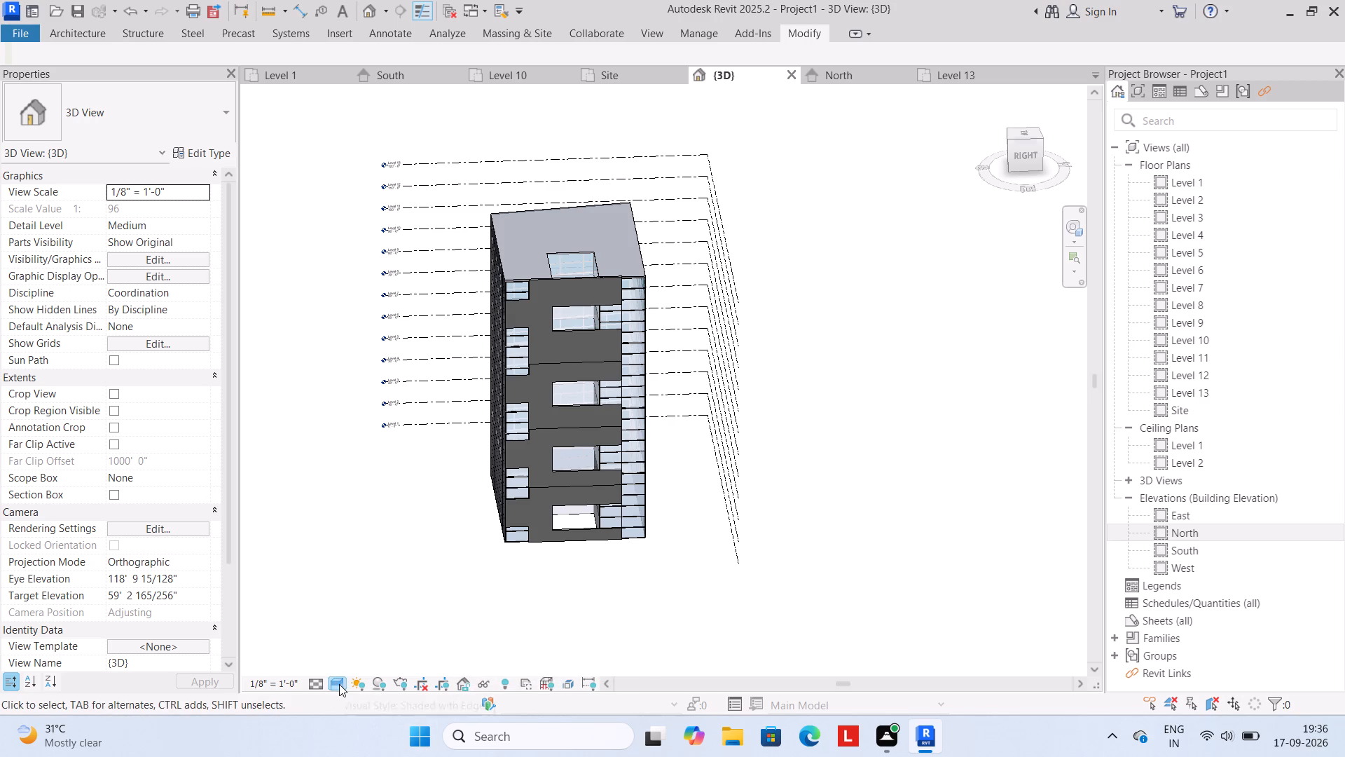
click(405, 610)
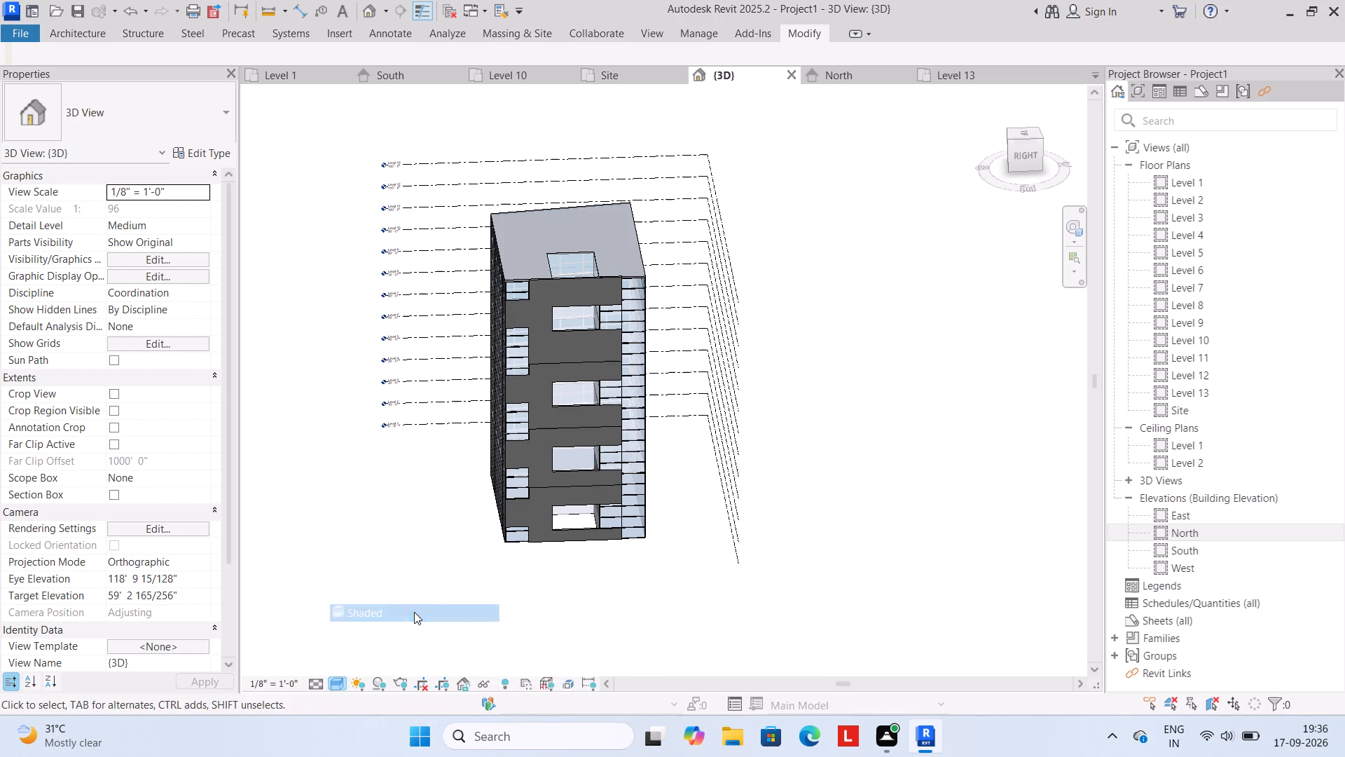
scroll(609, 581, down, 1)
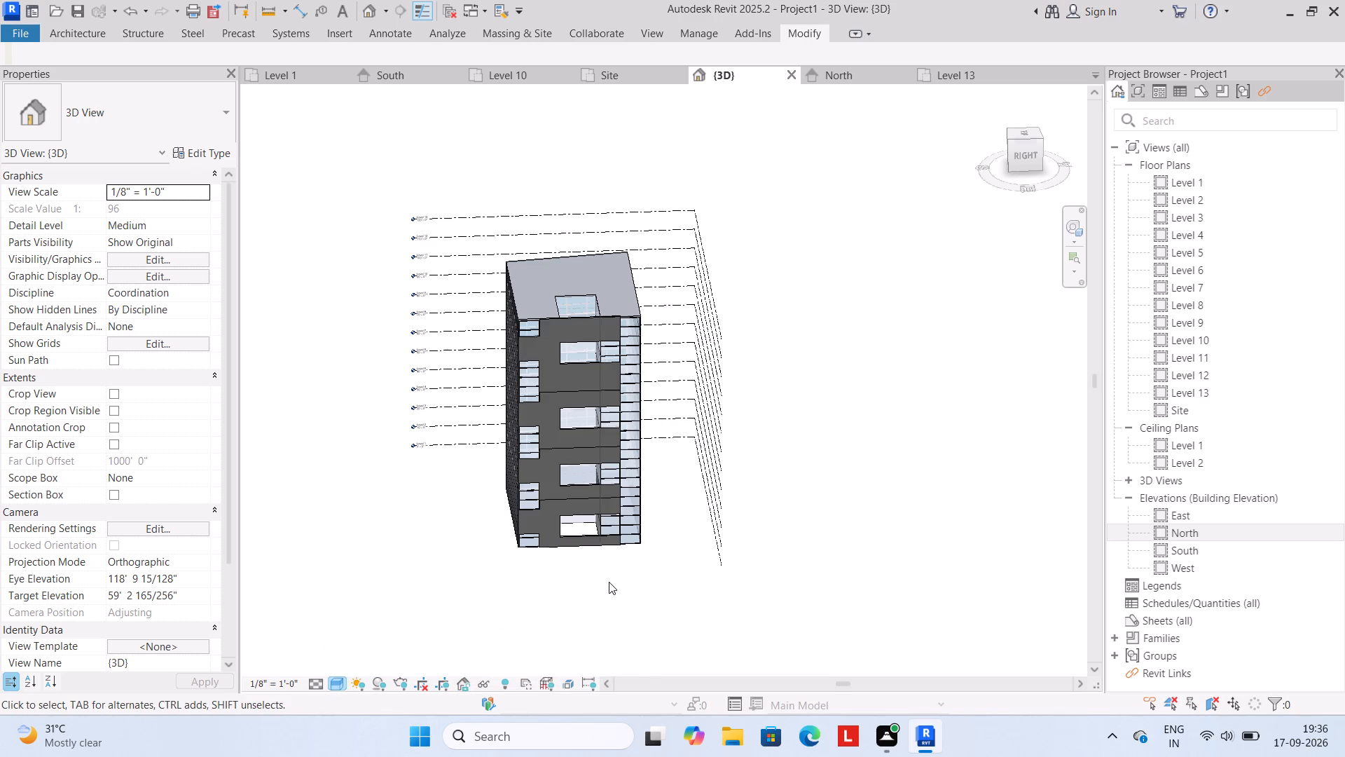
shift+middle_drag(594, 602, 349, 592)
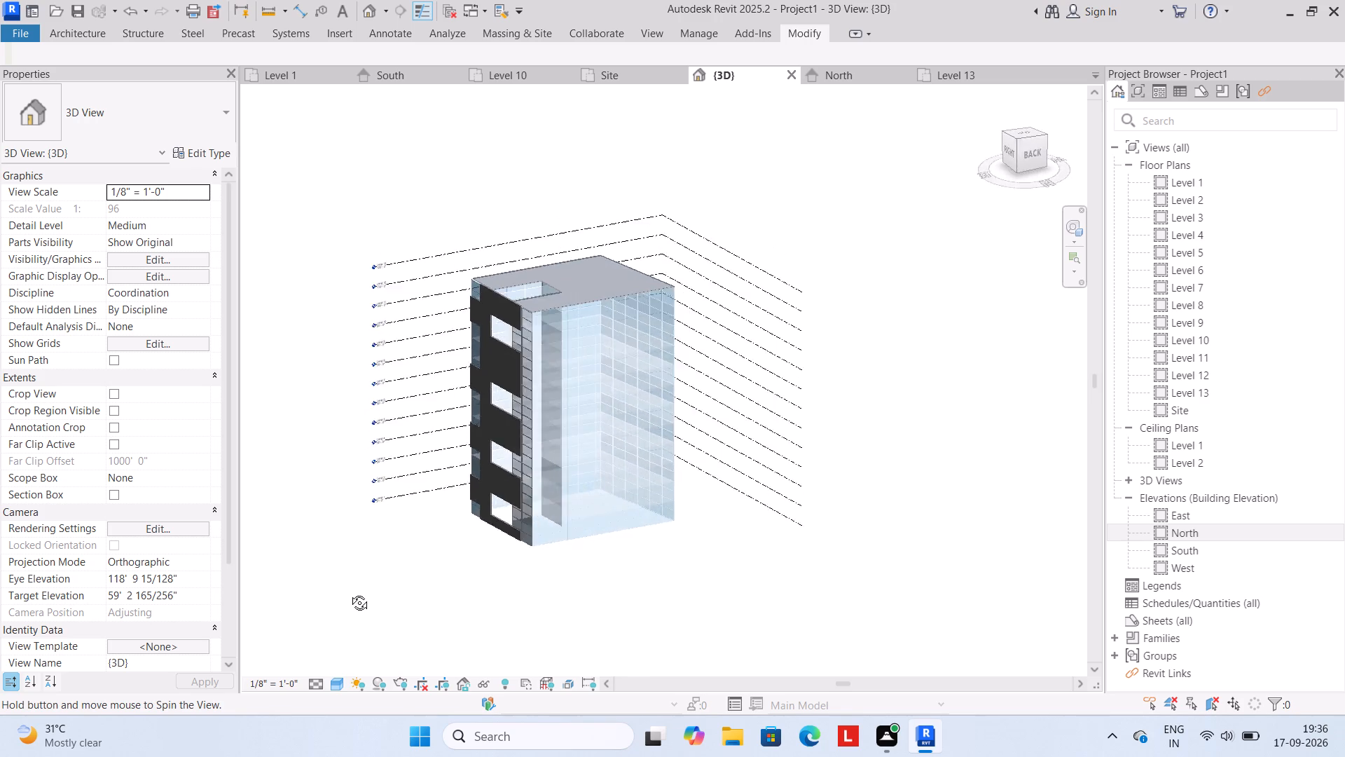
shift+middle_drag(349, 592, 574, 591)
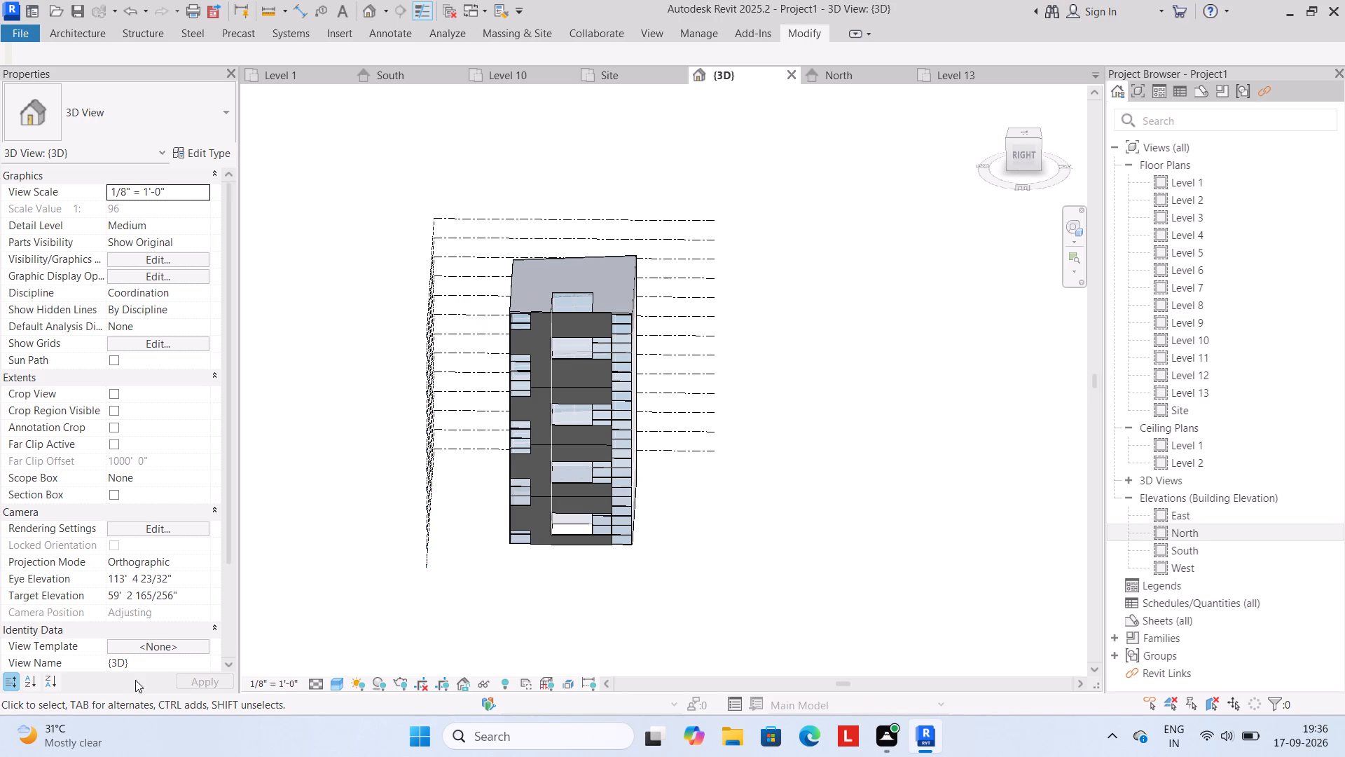
Save the project as TIME12 in the English-Imperial folder, as a Revit project file.
key(ctrl+s)
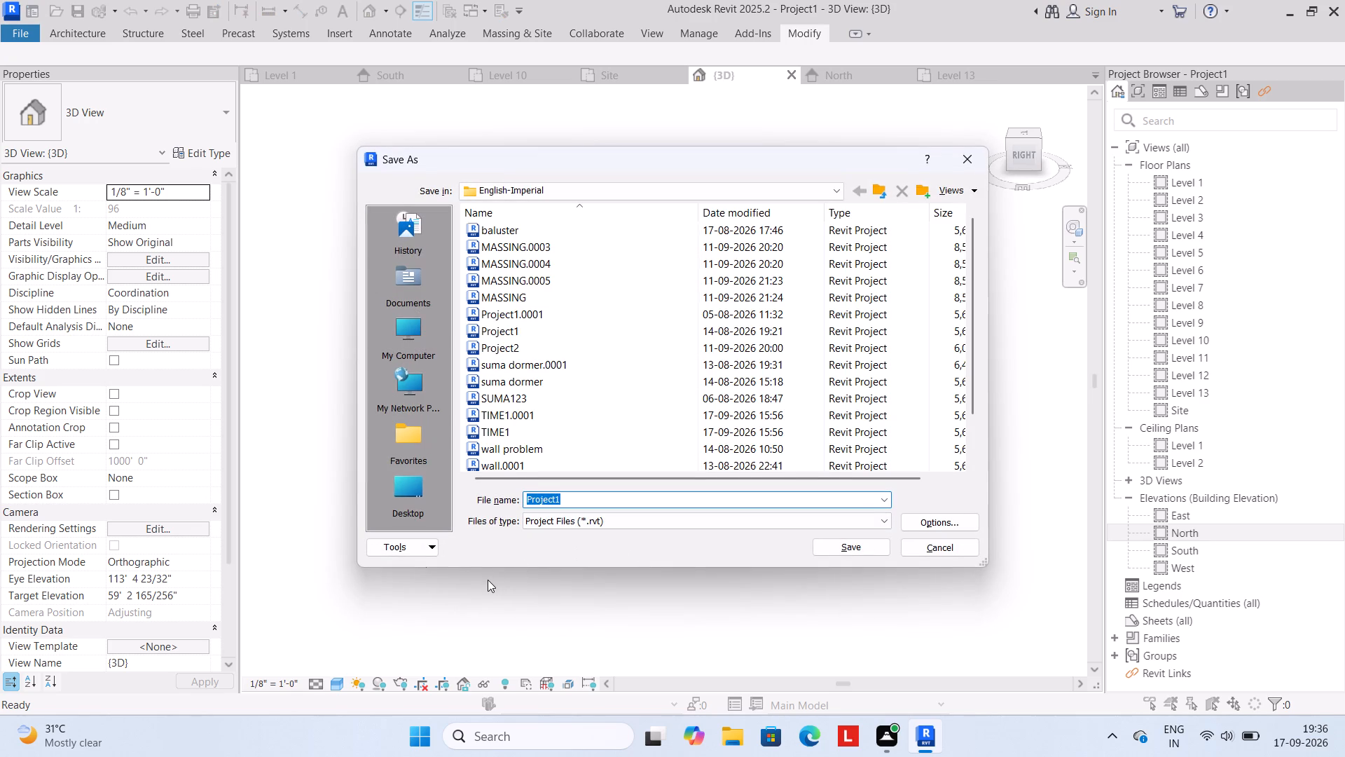
key(Escape)
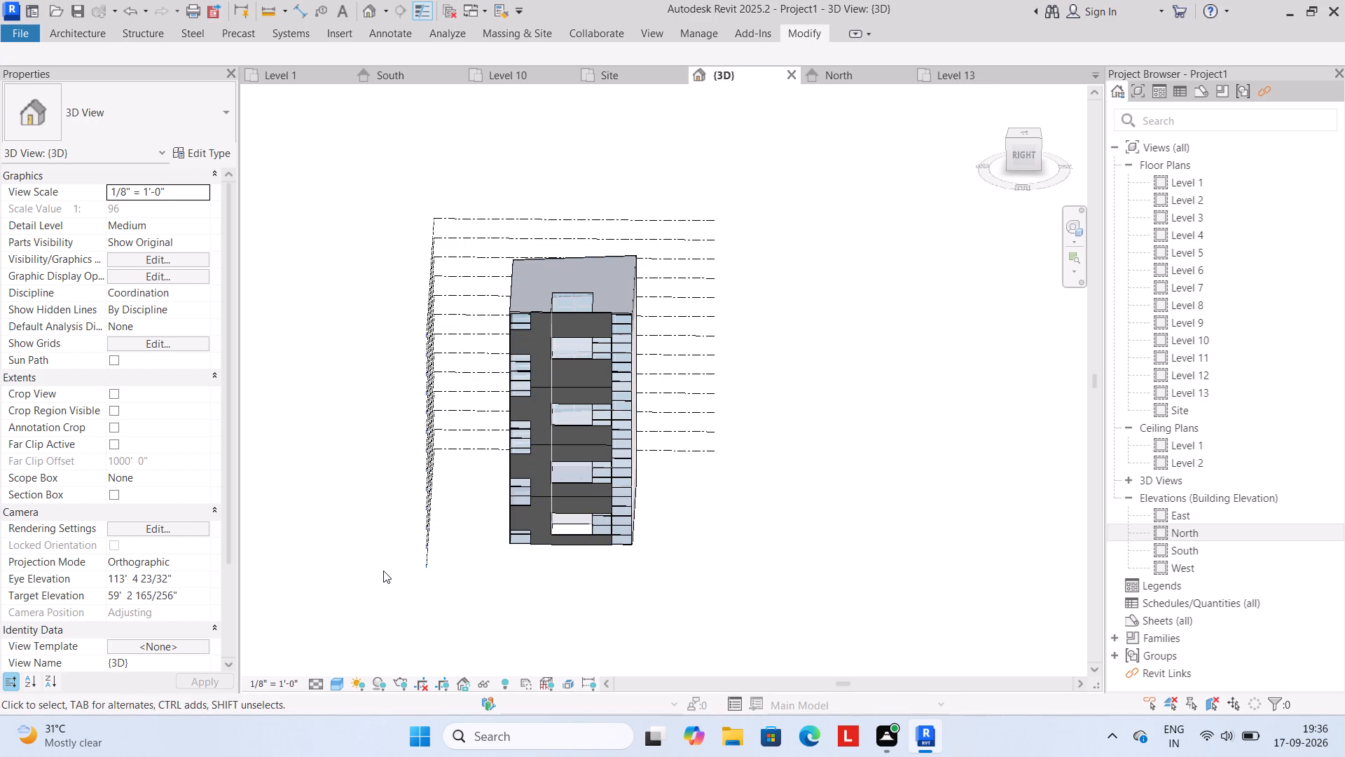
key(ctrl+s)
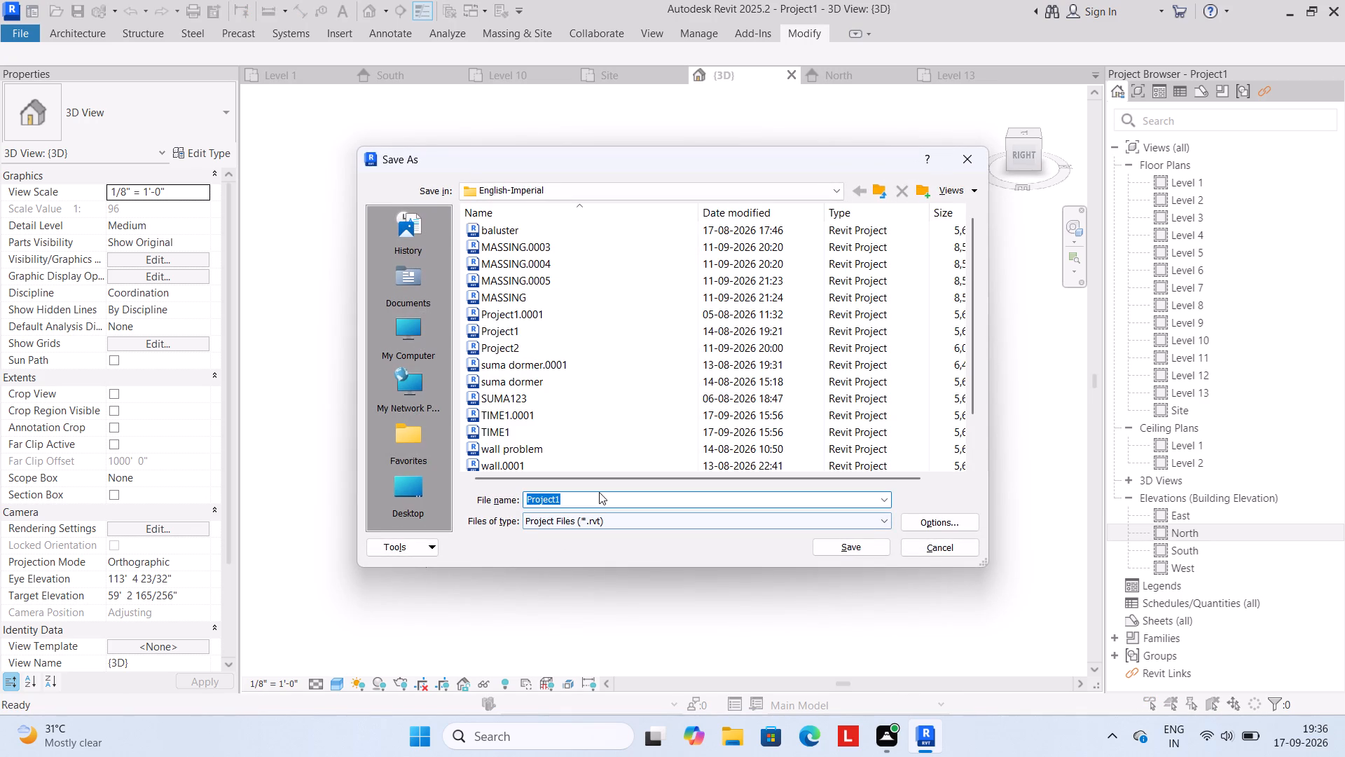
click(600, 503)
key(BackSpace)
key(BackSpace)
key(BackSpace)
key(BackSpace)
key(BackSpace)
key(BackSpace)
key(BackSpace)
key(BackSpace)
key(BackSpace)
key(BackSpace)
key(BackSpace)
key(BackSpace)
key(BackSpace)
key(BackSpace)
key(BackSpace)
key(BackSpace)
key(BackSpace)
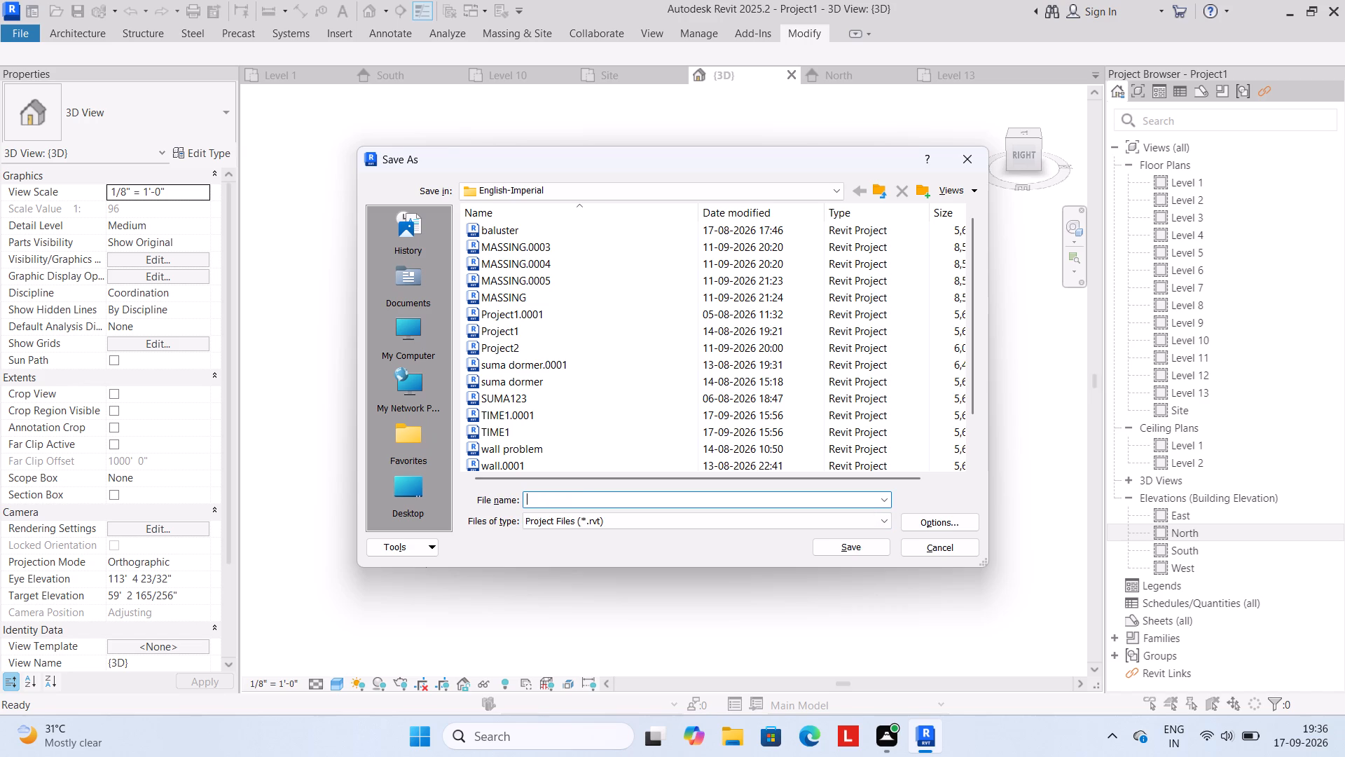
key(t)
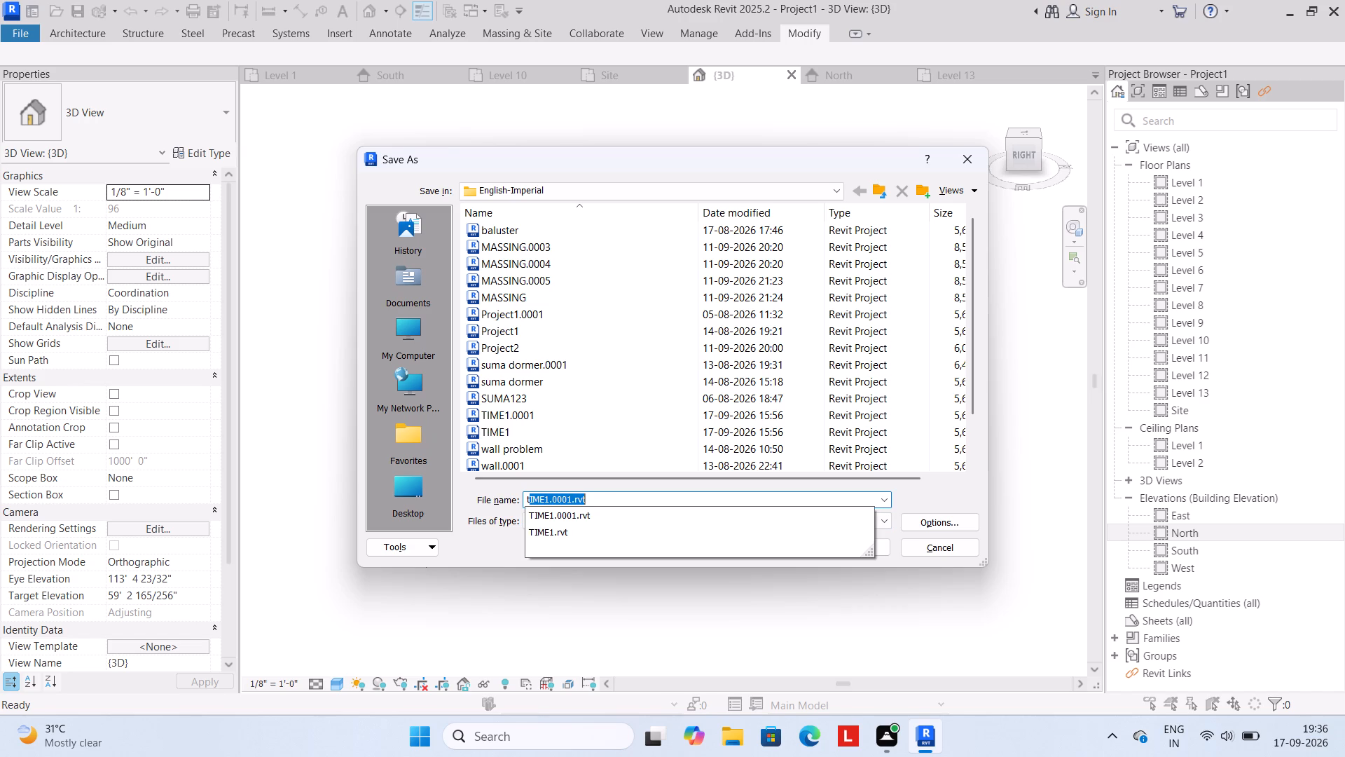
key(BackSpace)
key(BackSpace)
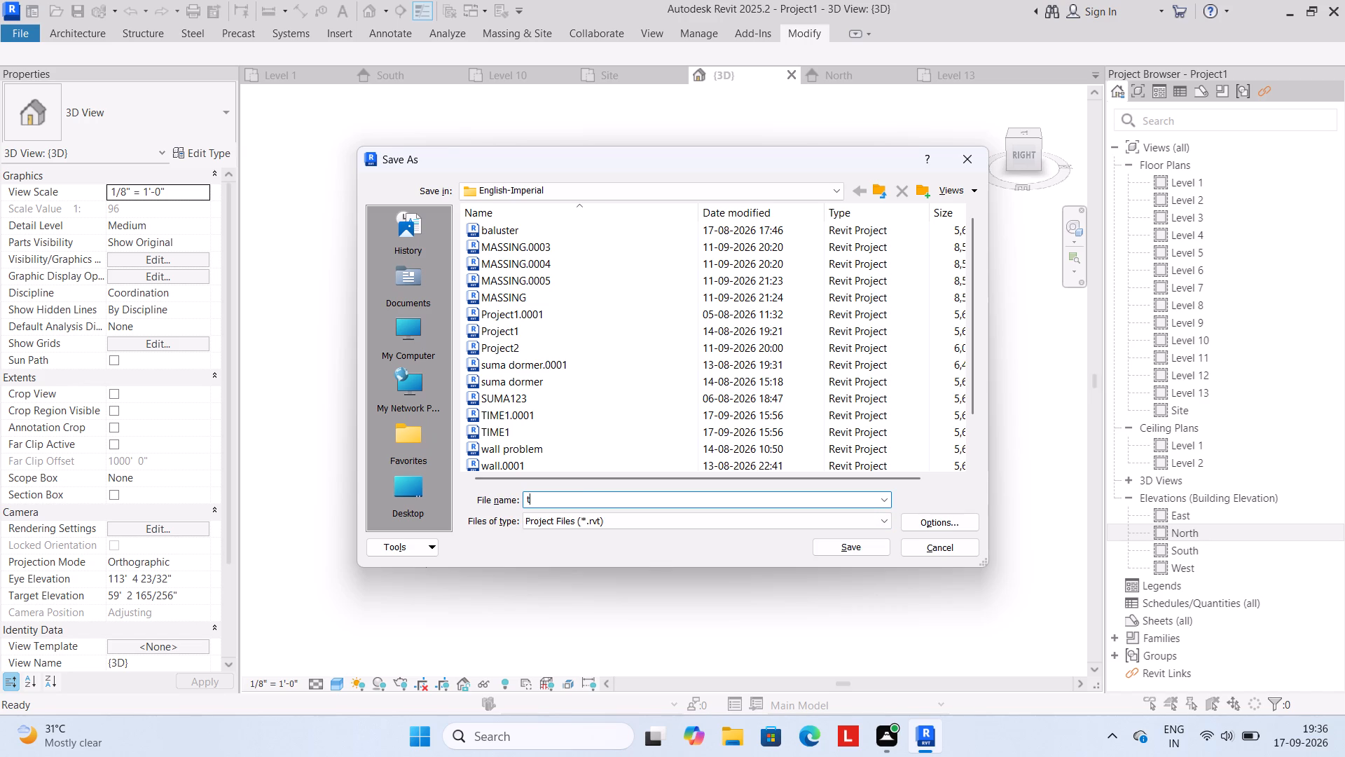
key(t)
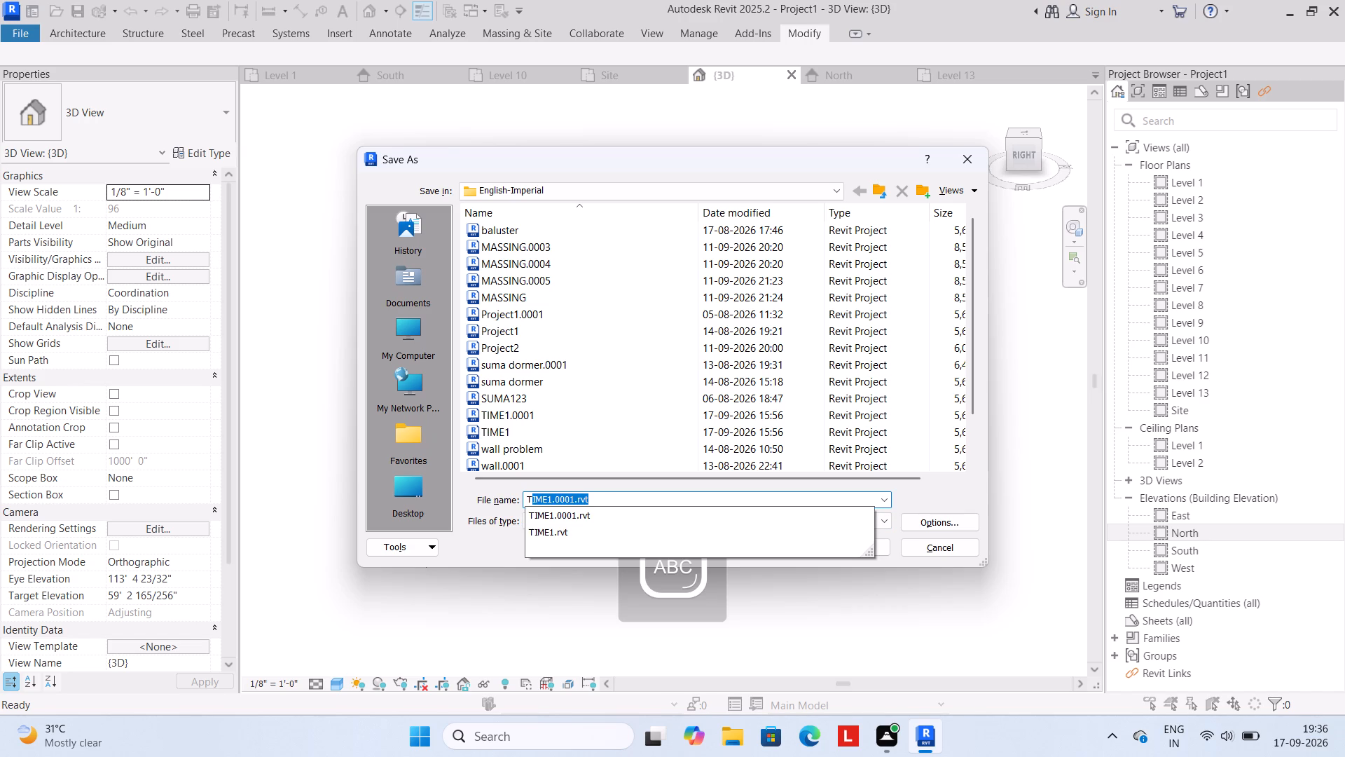
text(IME)
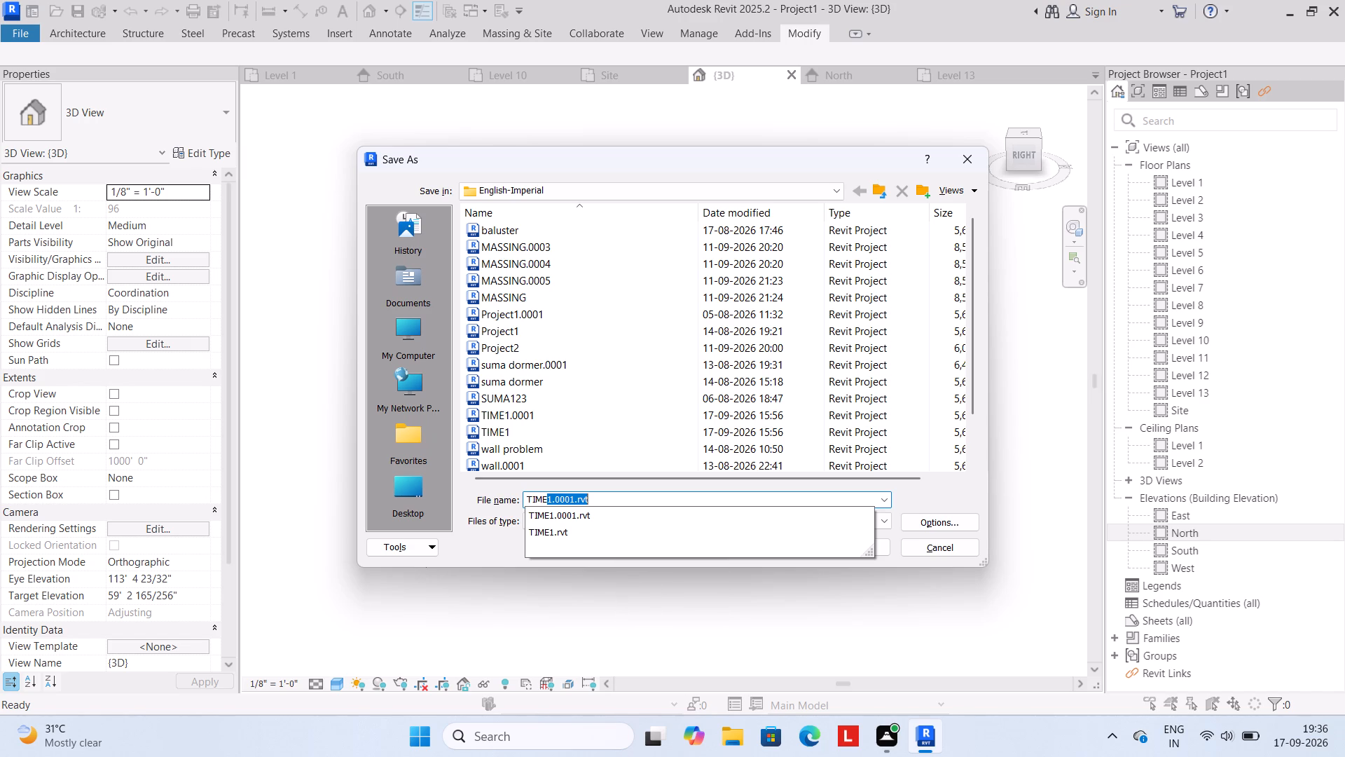
text(12)
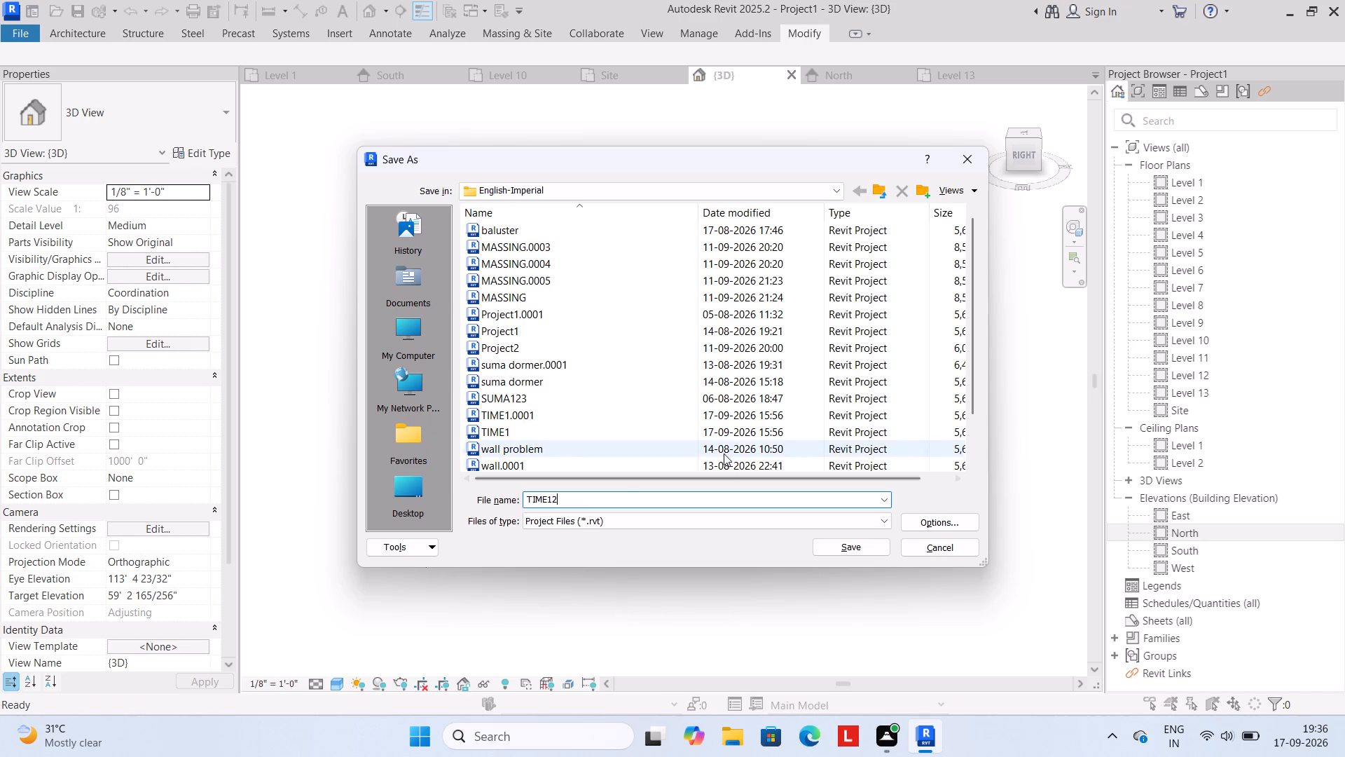
click(865, 547)
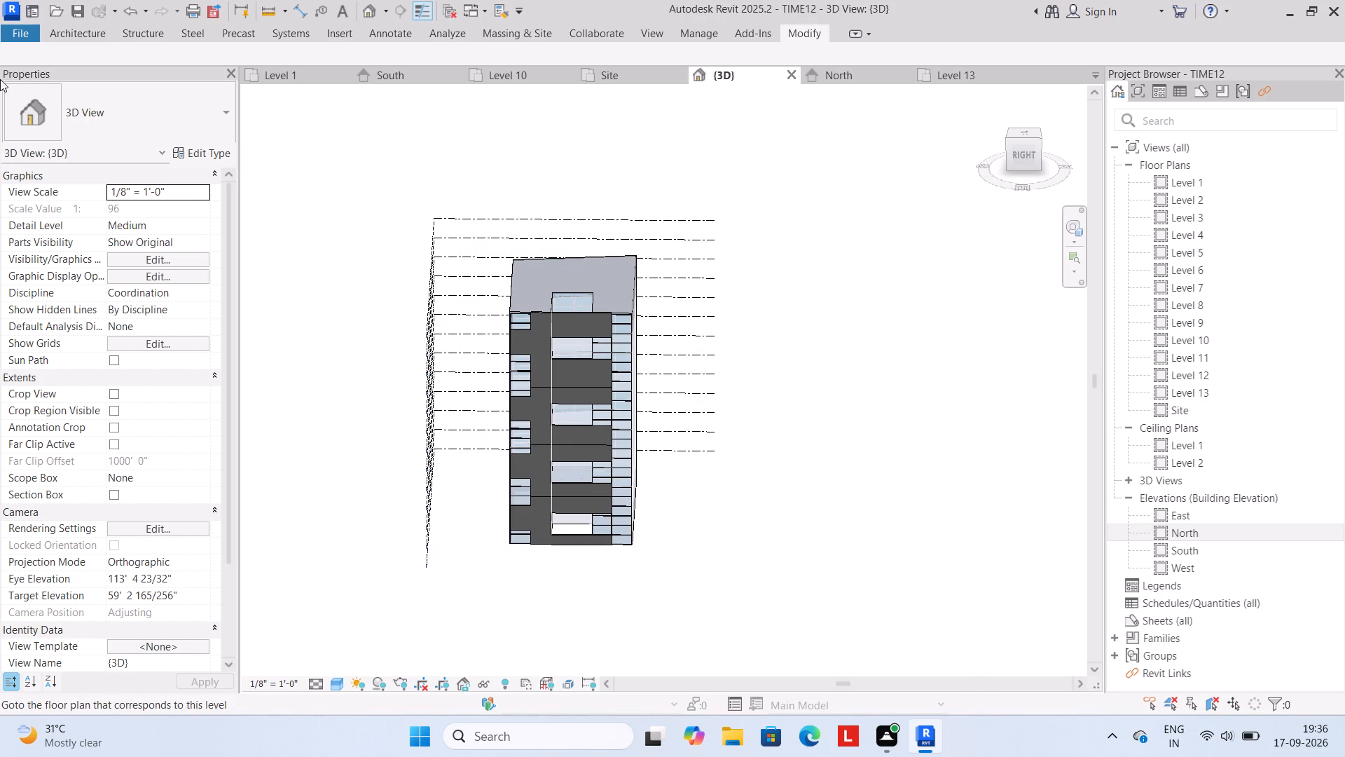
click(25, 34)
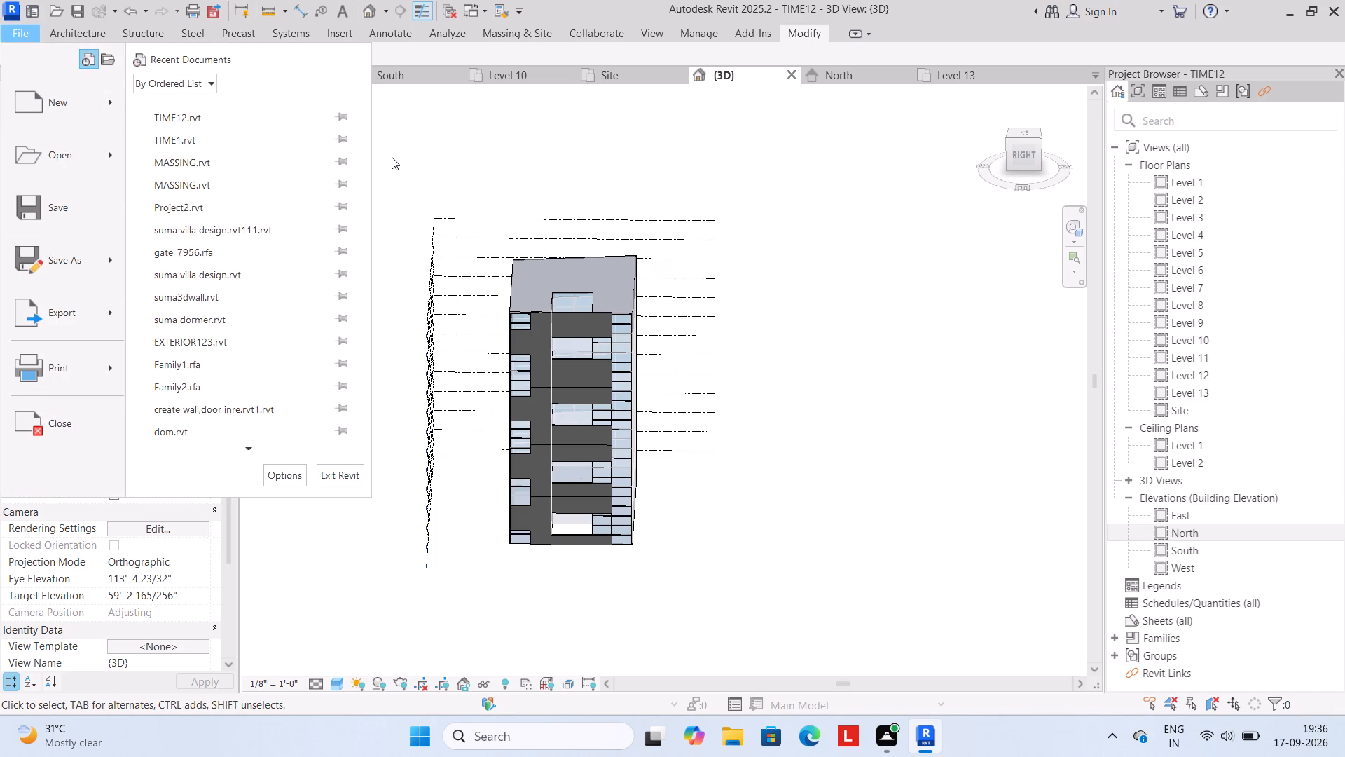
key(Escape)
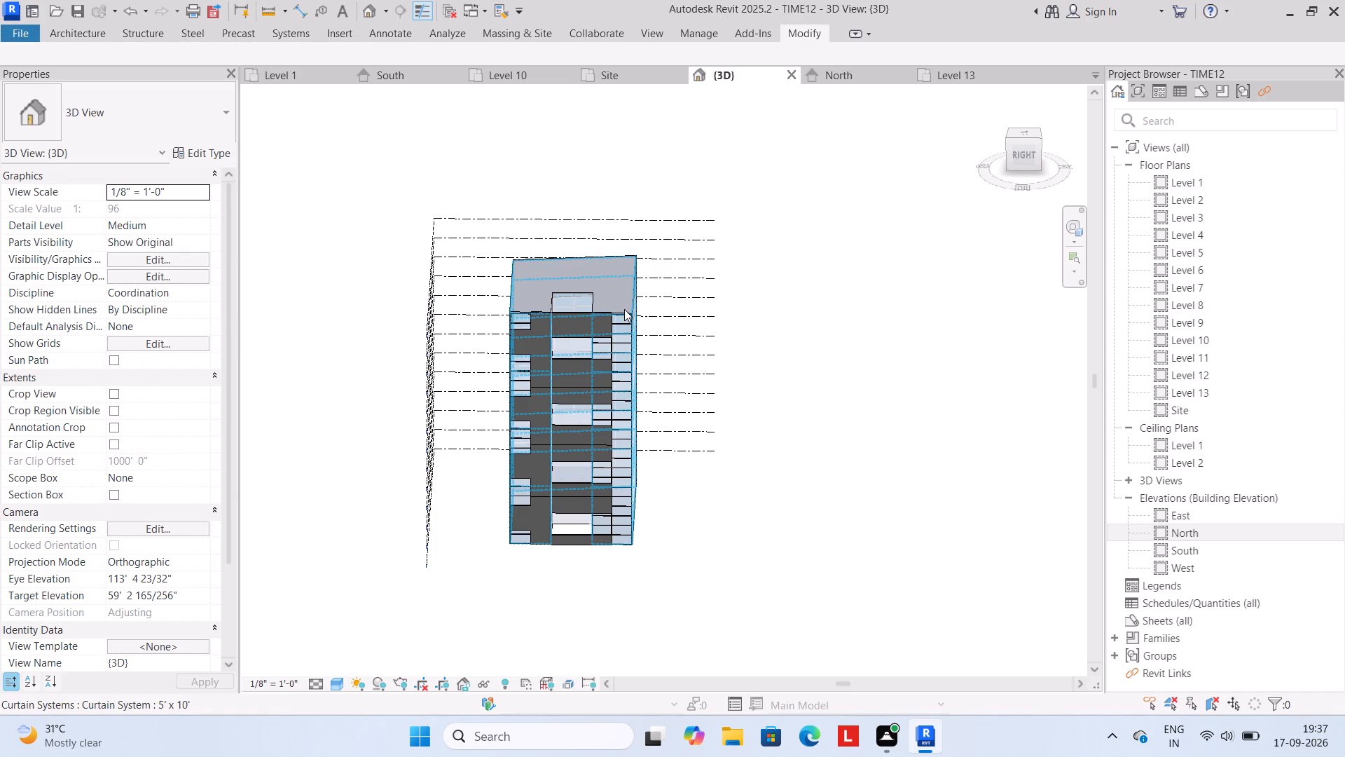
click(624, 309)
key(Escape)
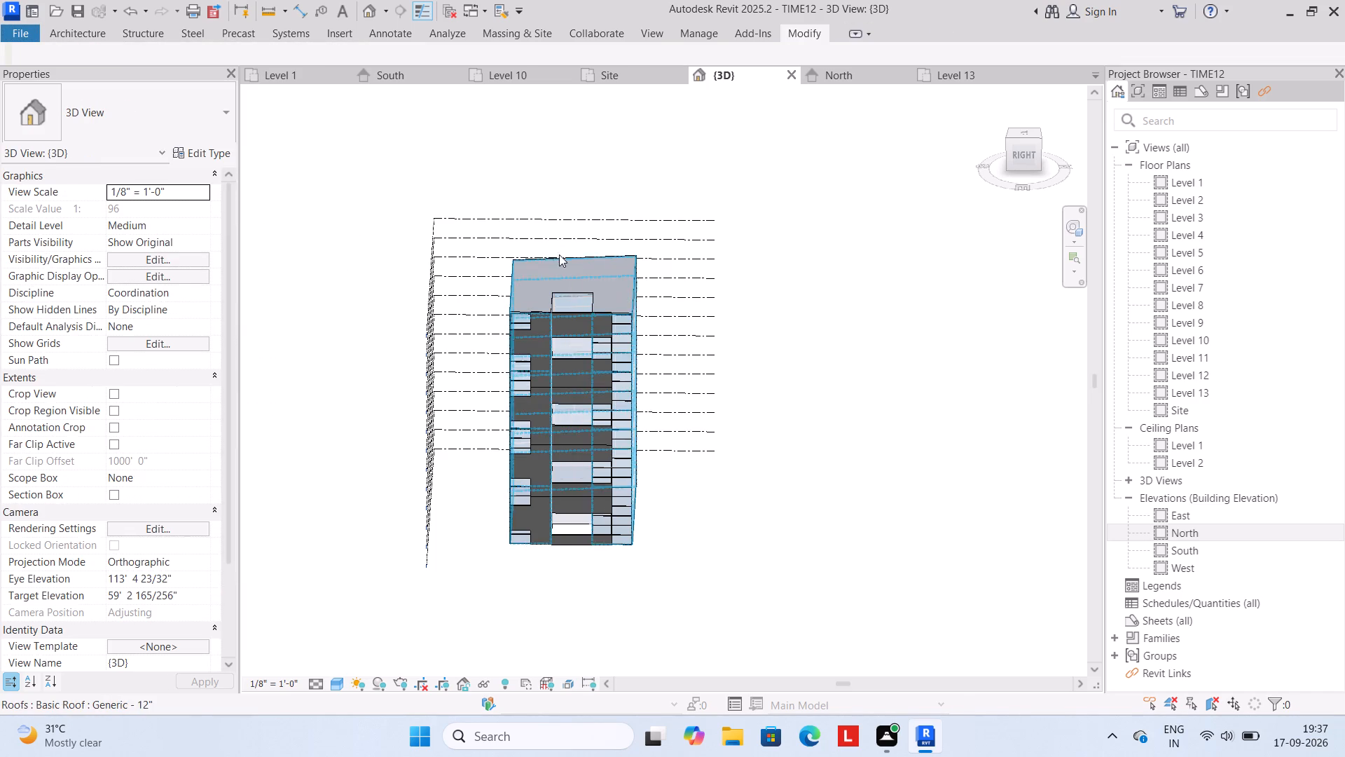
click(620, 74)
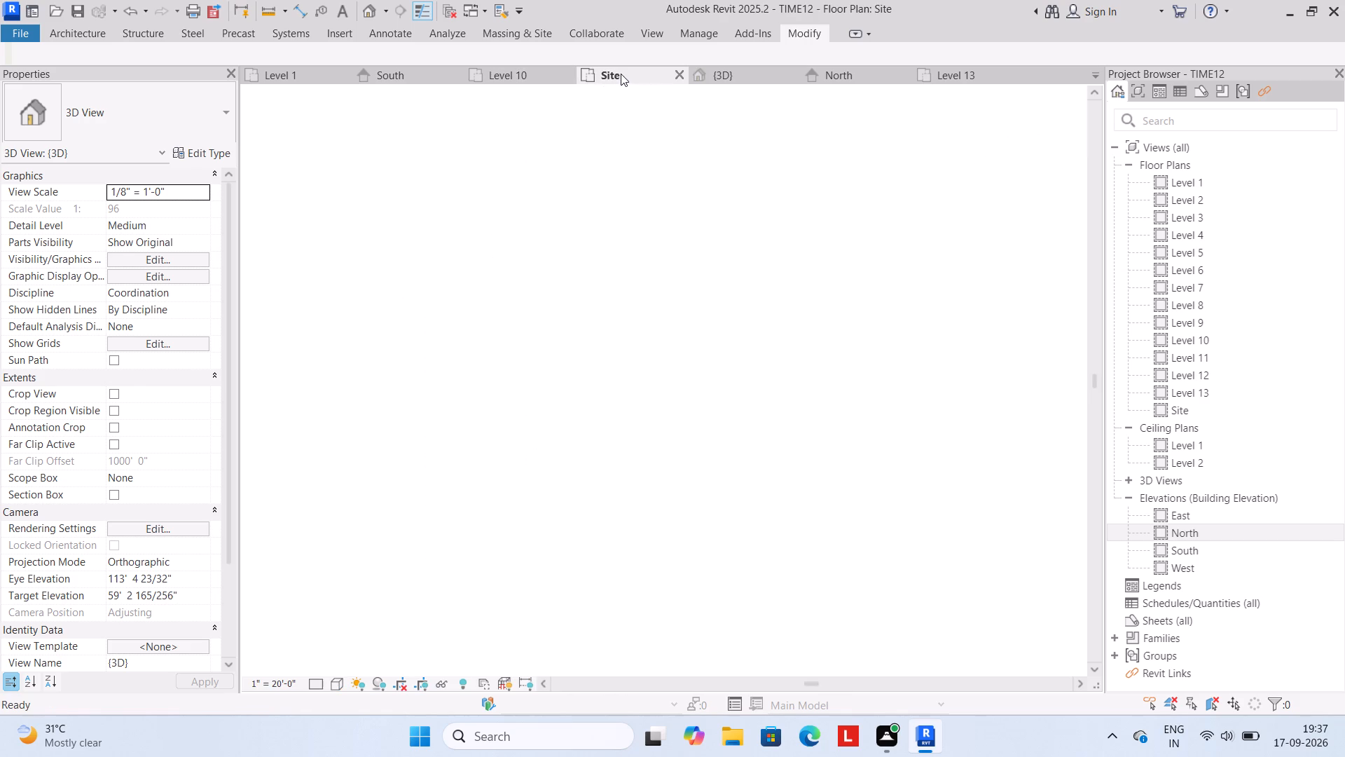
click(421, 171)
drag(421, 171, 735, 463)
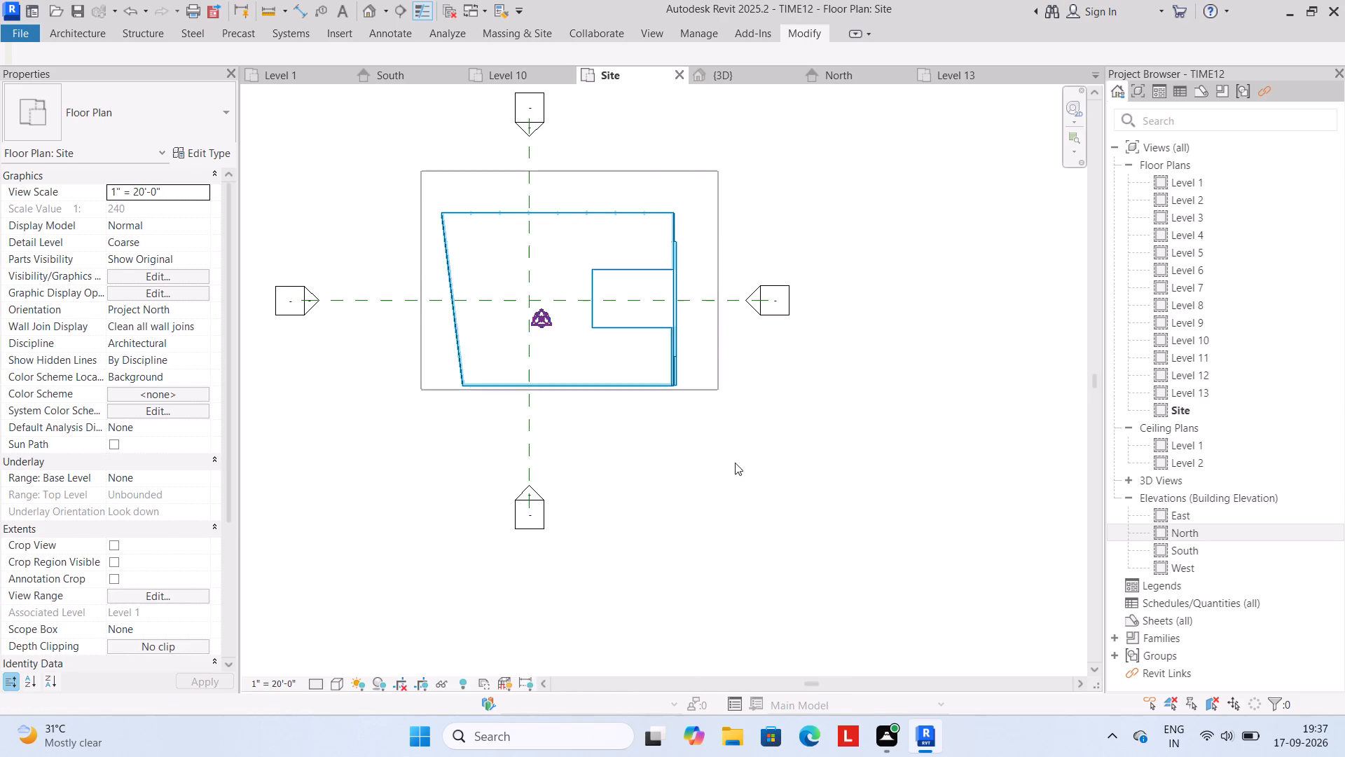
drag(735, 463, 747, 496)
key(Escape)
In the Level 1 floor plan, select the whole building, unpin its elements, and pin them all again.
click(291, 74)
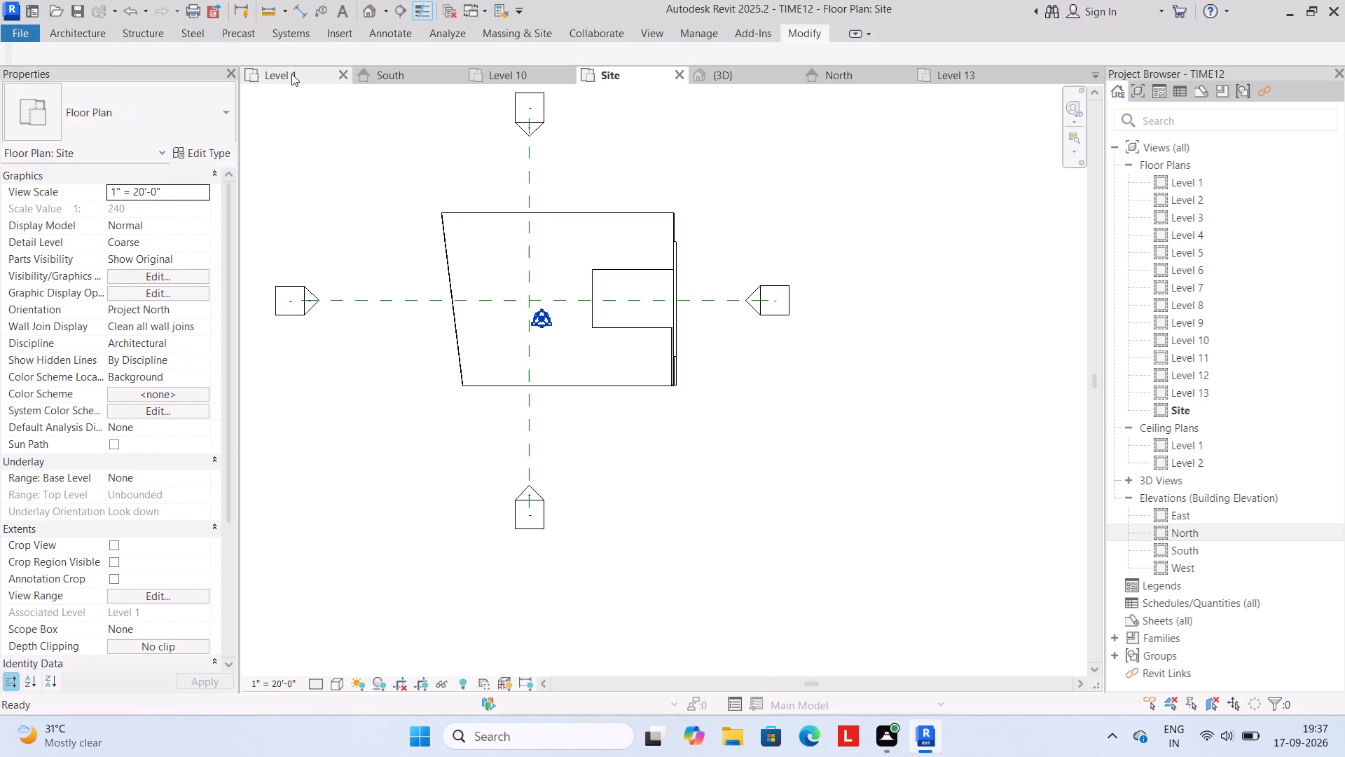
click(488, 167)
drag(492, 167, 808, 443)
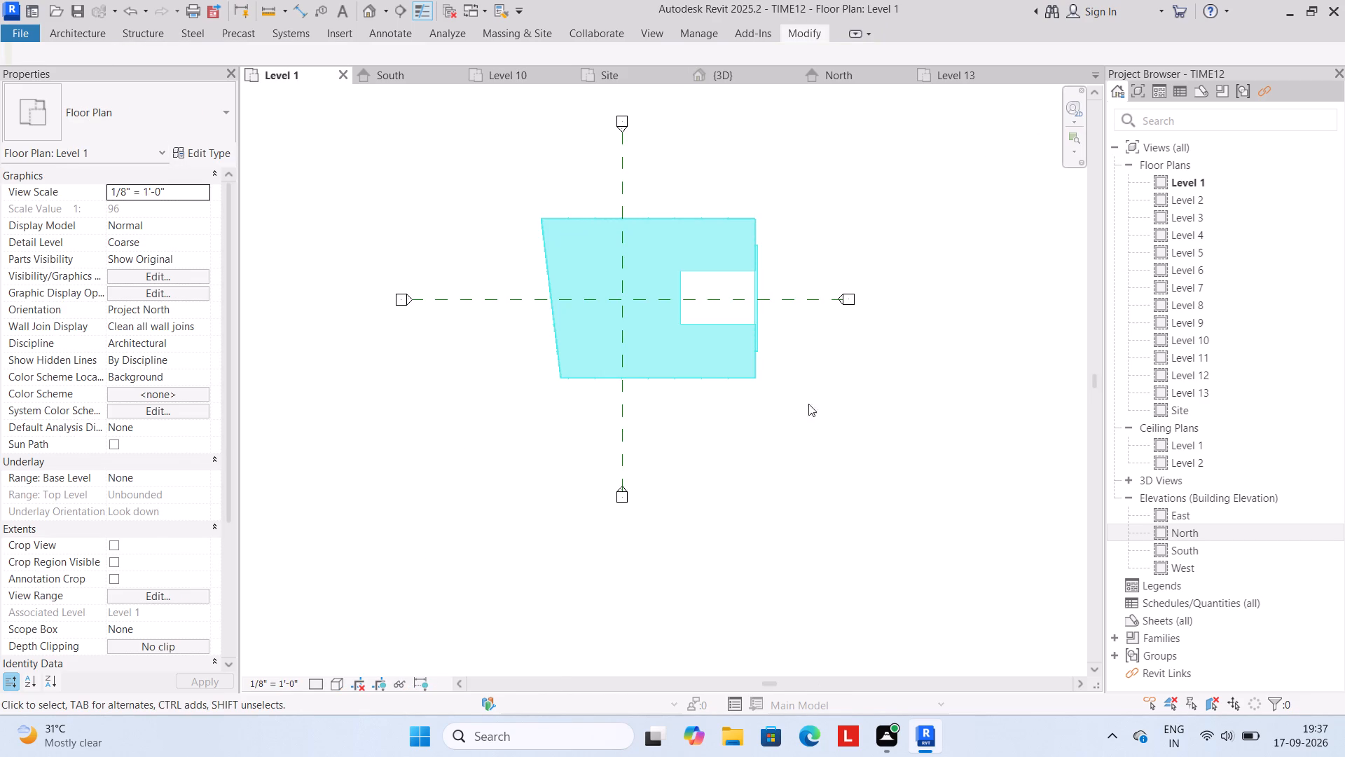
click(801, 31)
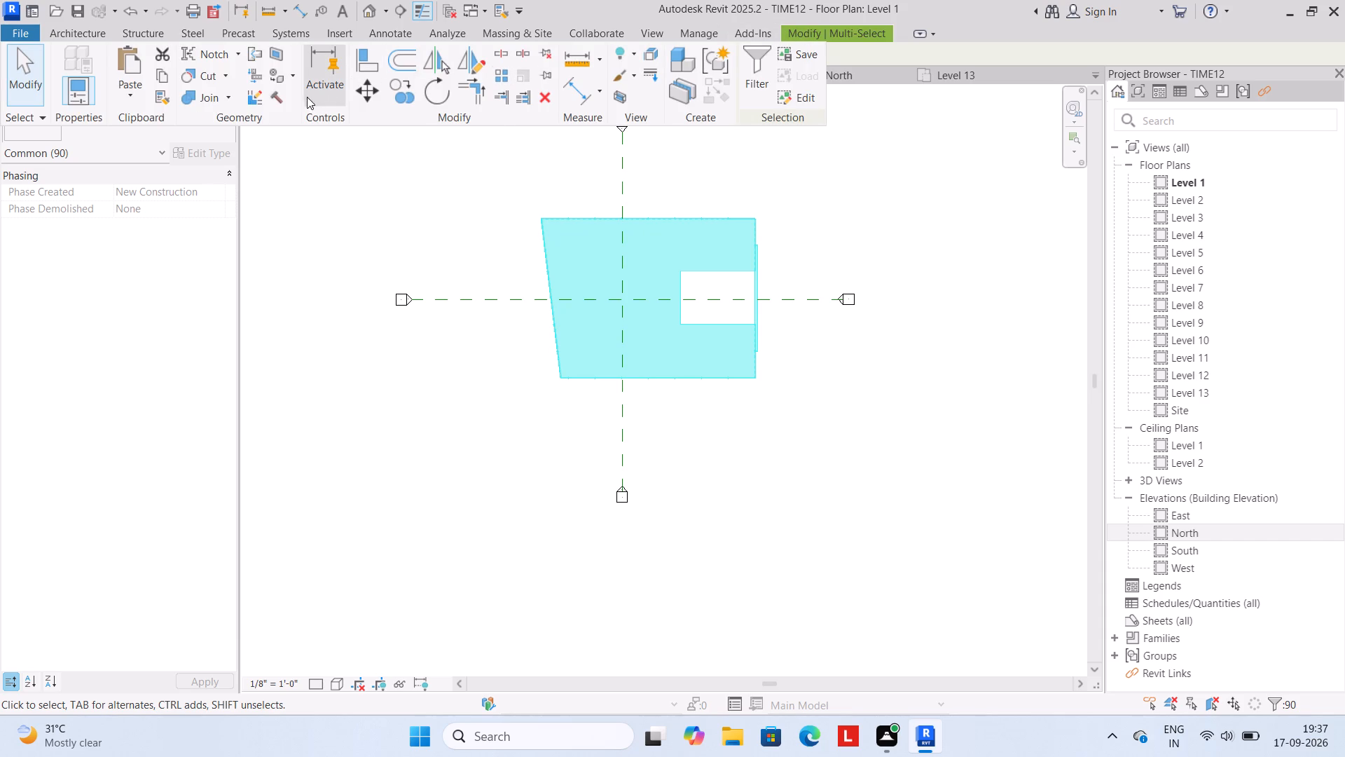
click(547, 54)
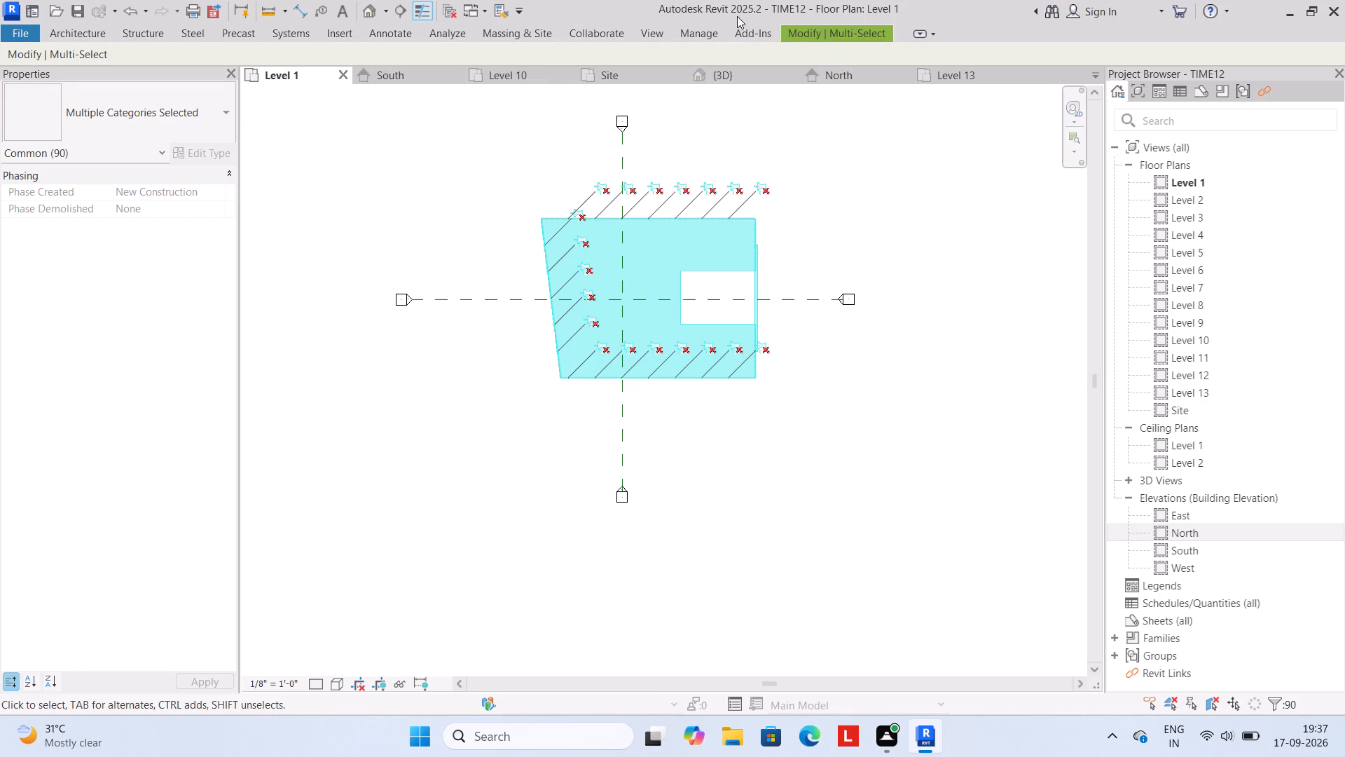
click(806, 29)
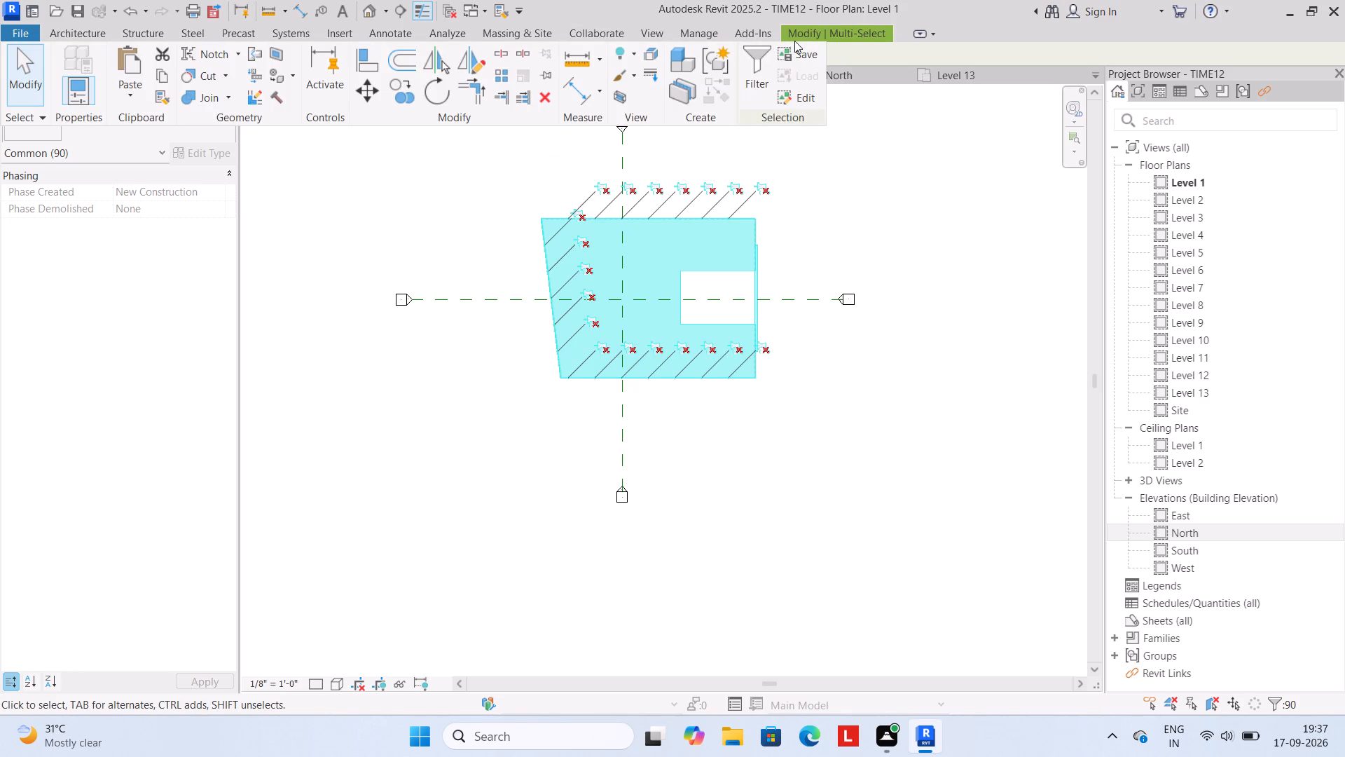
click(550, 75)
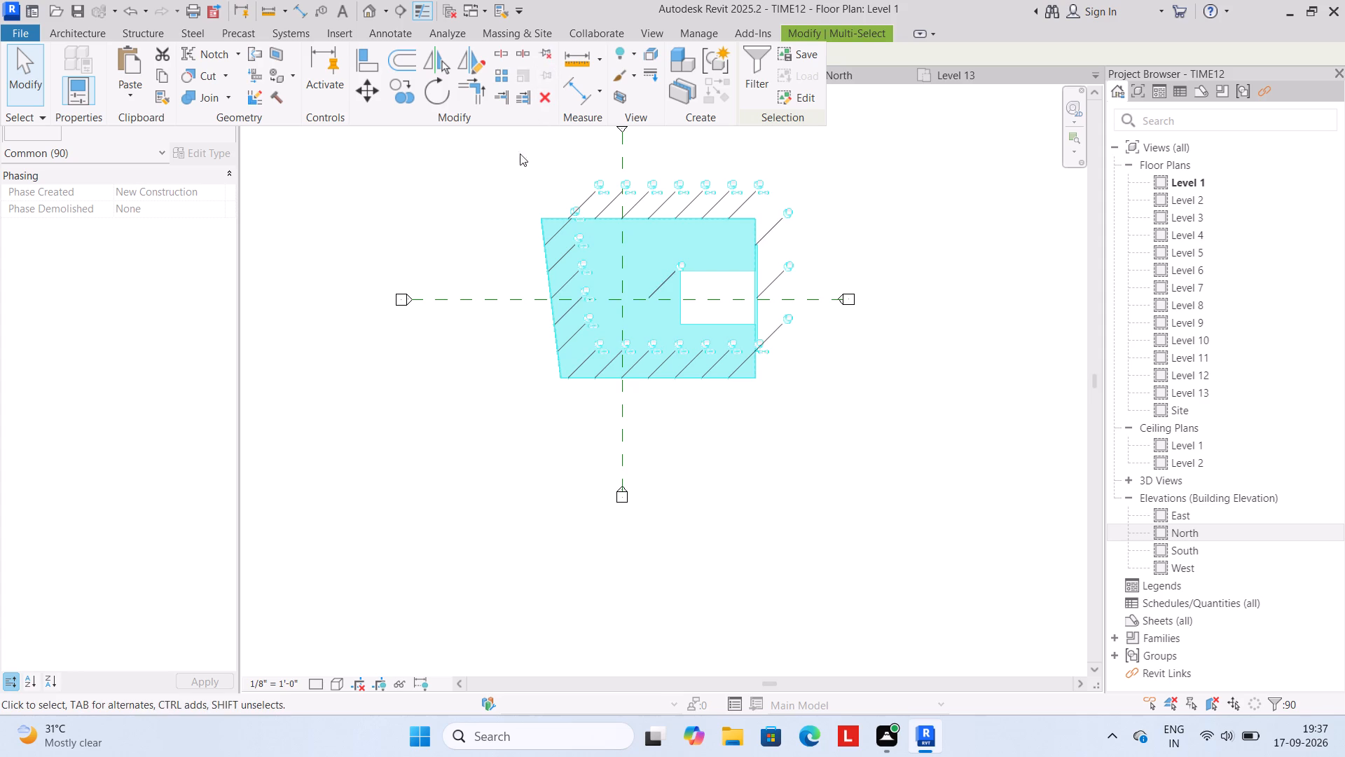
double_click(497, 210)
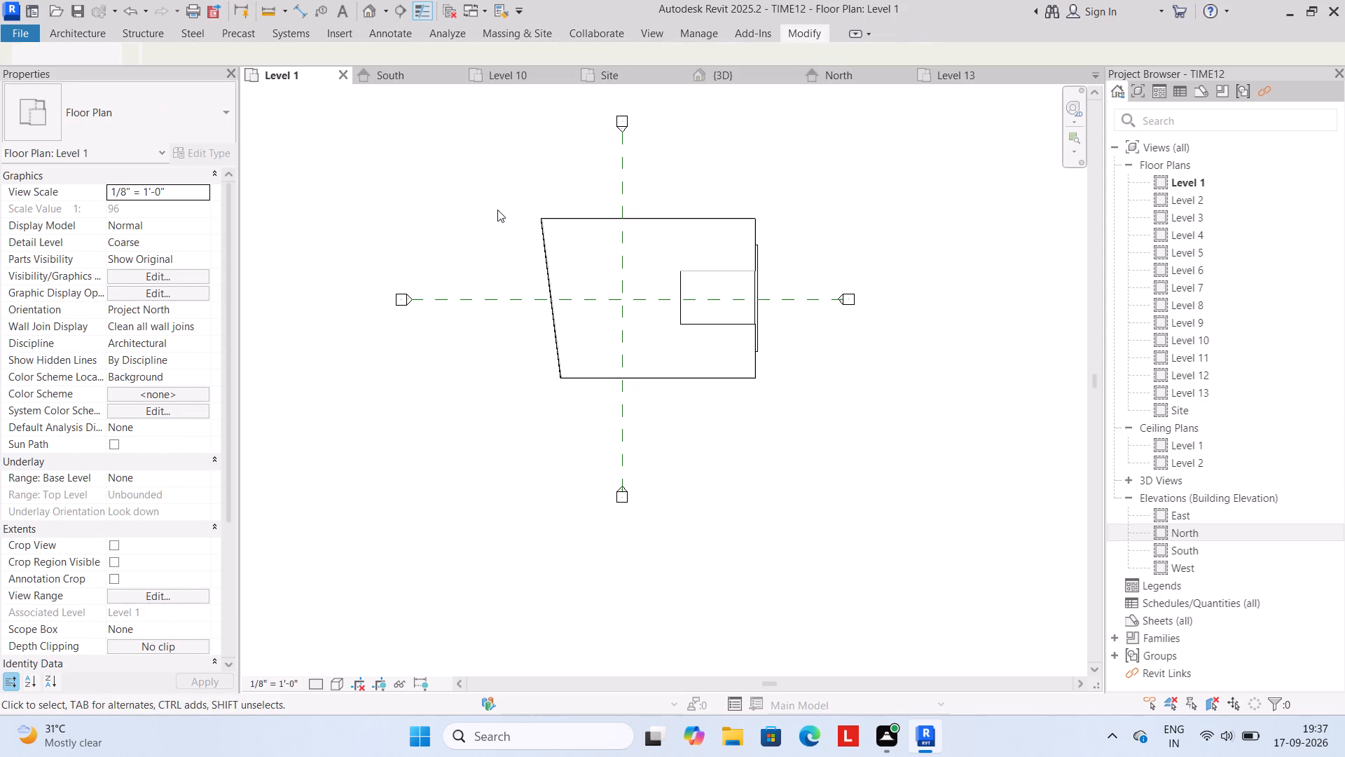
Save the changes to the current project.
click(8, 29)
click(49, 200)
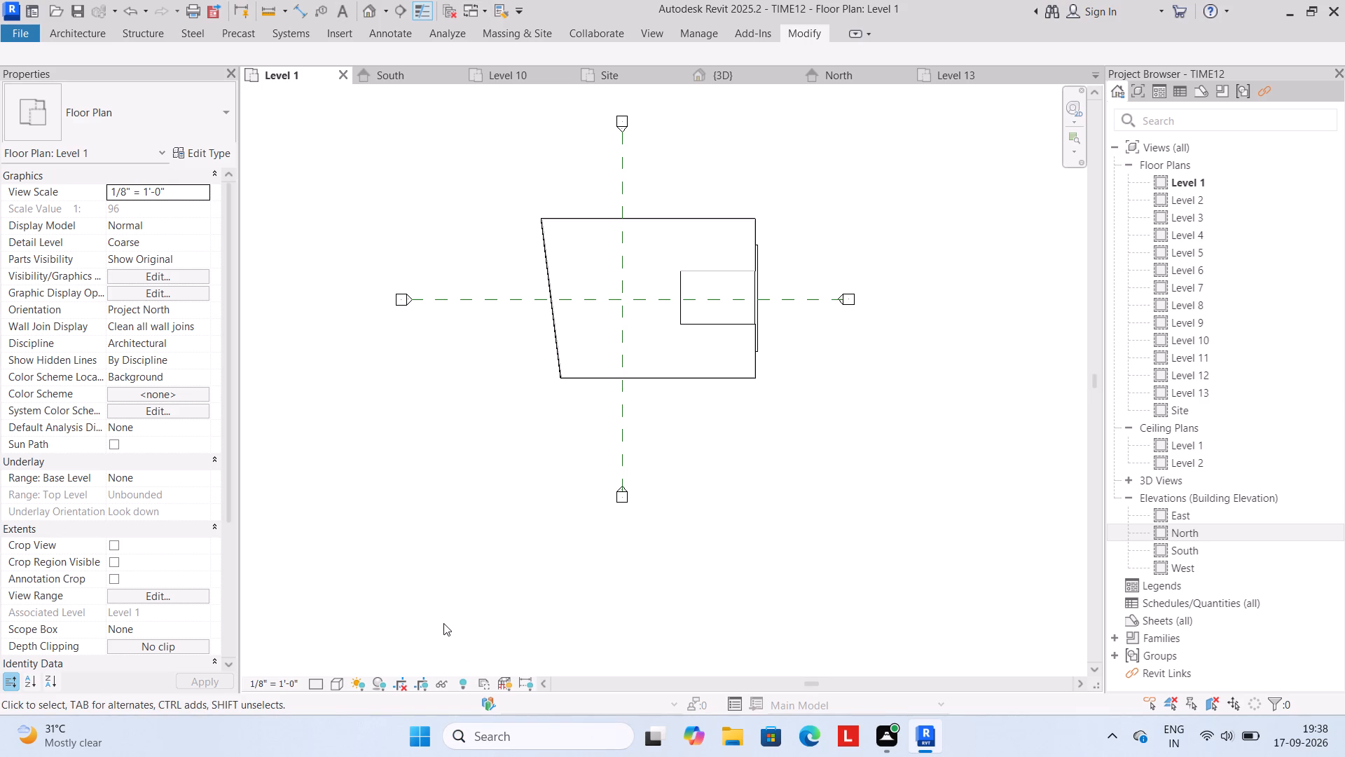
key(ctrl+s)
Save a project copy under the name TIME12.rvt in the English-Imperial folder, as the Project Files type.
click(26, 29)
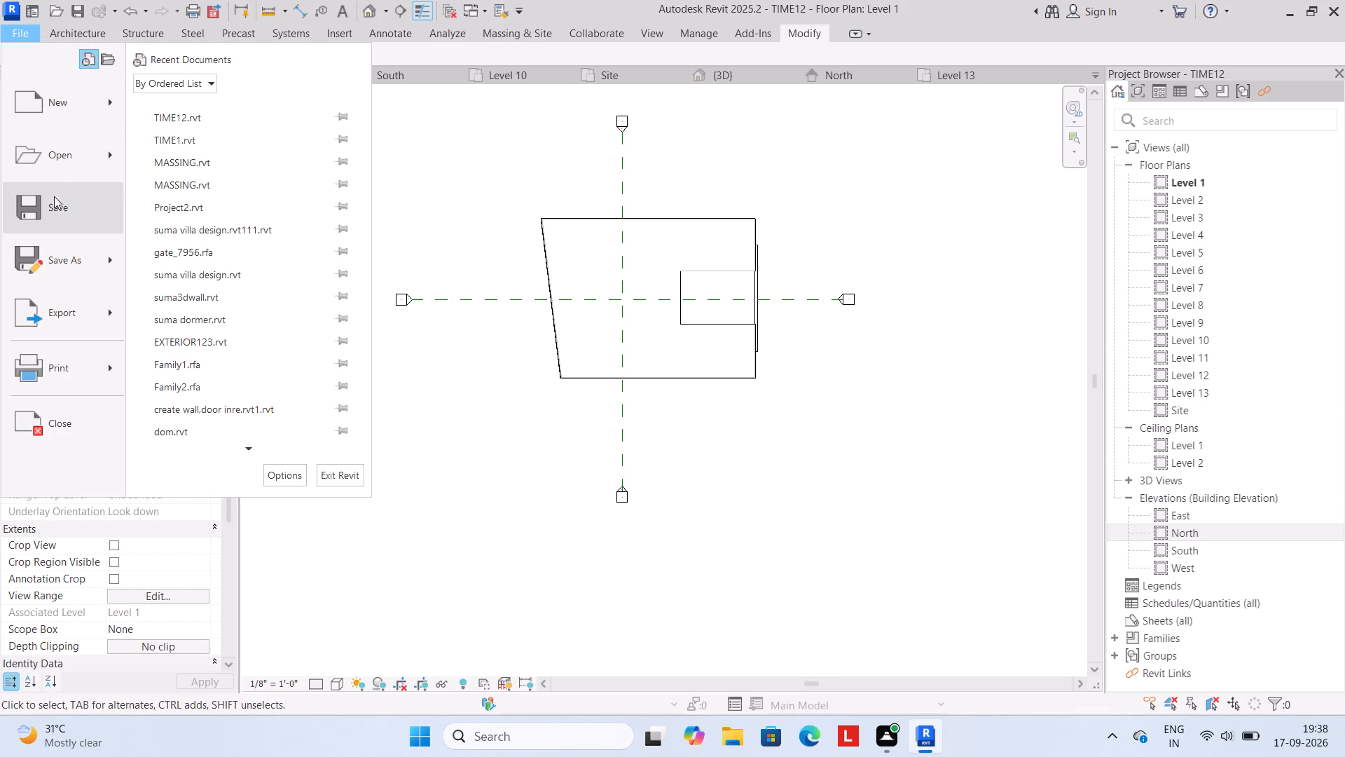
click(69, 269)
click(223, 193)
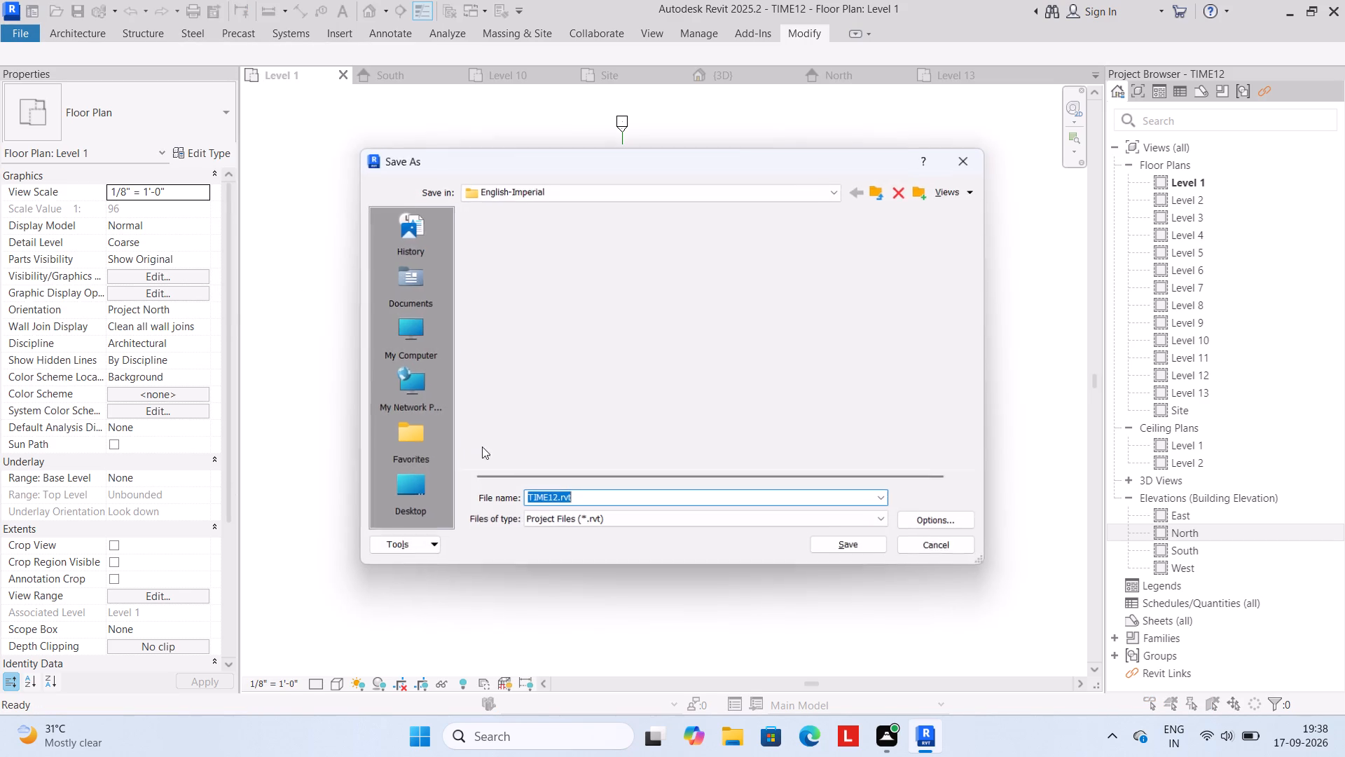
click(852, 547)
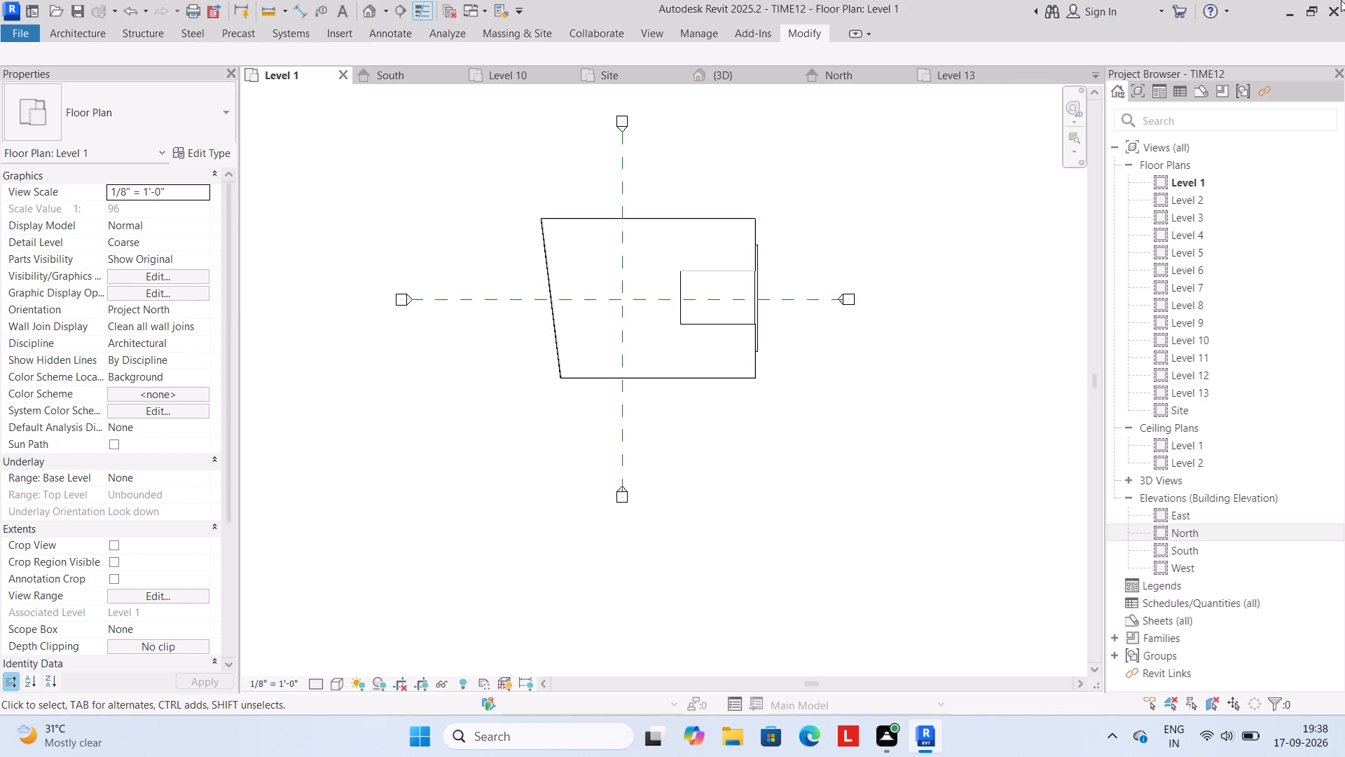
Close Revit.
click(1332, 10)
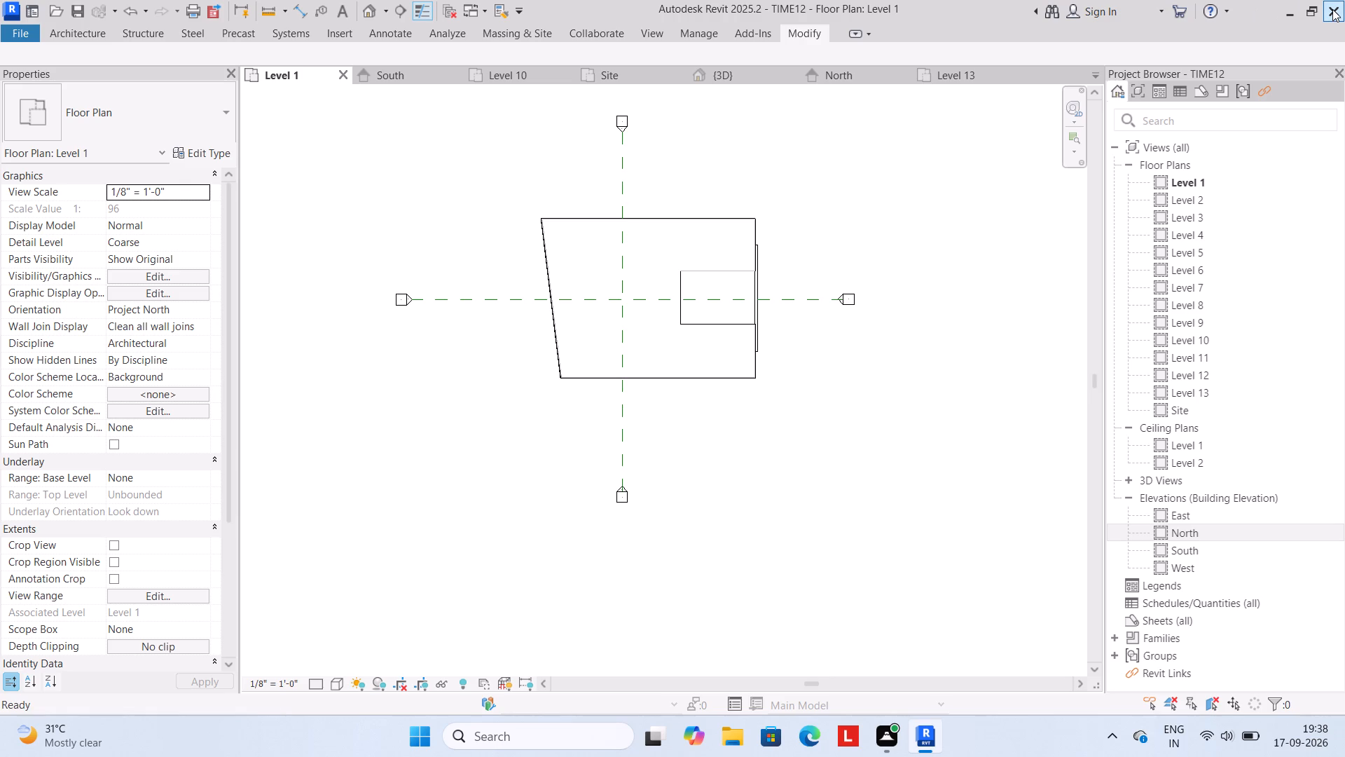
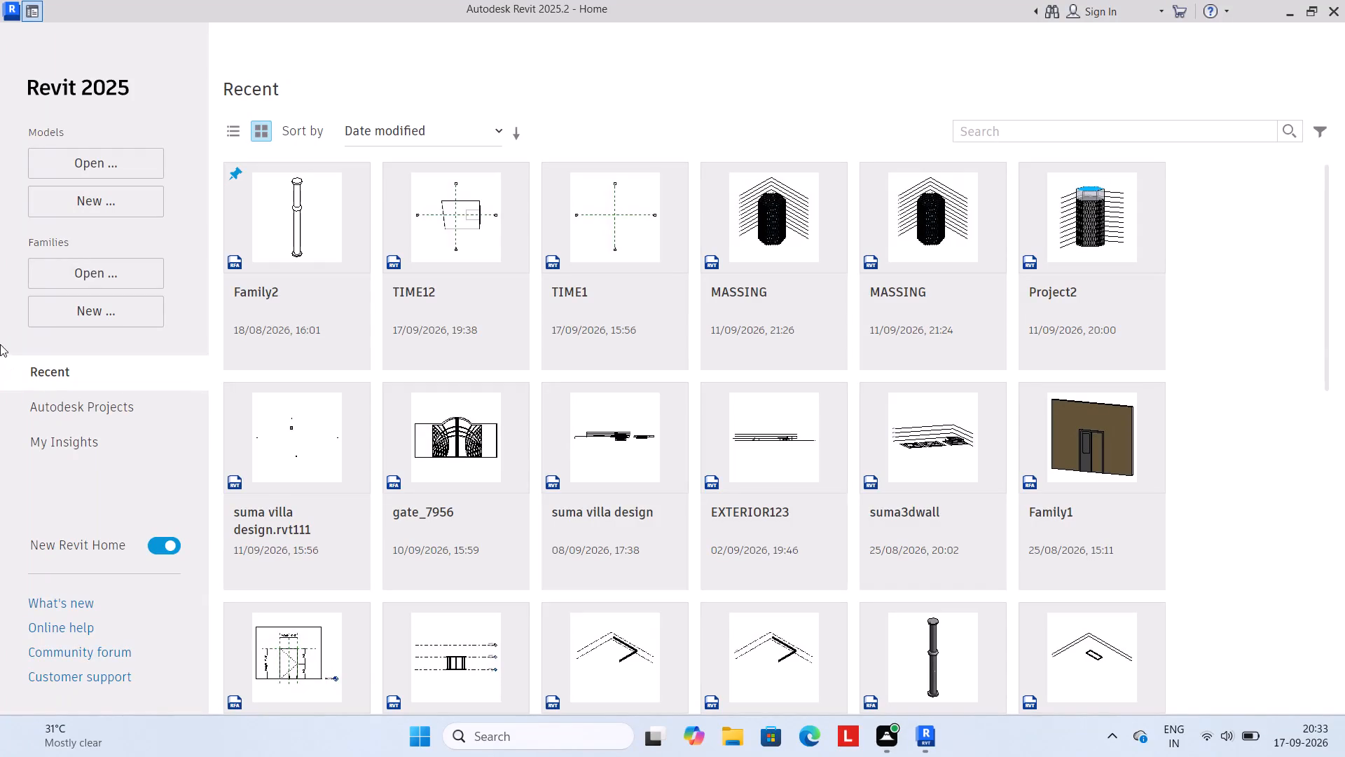
Reopen the recent TIME12 project and show the building in the default 3D view.
click(501, 300)
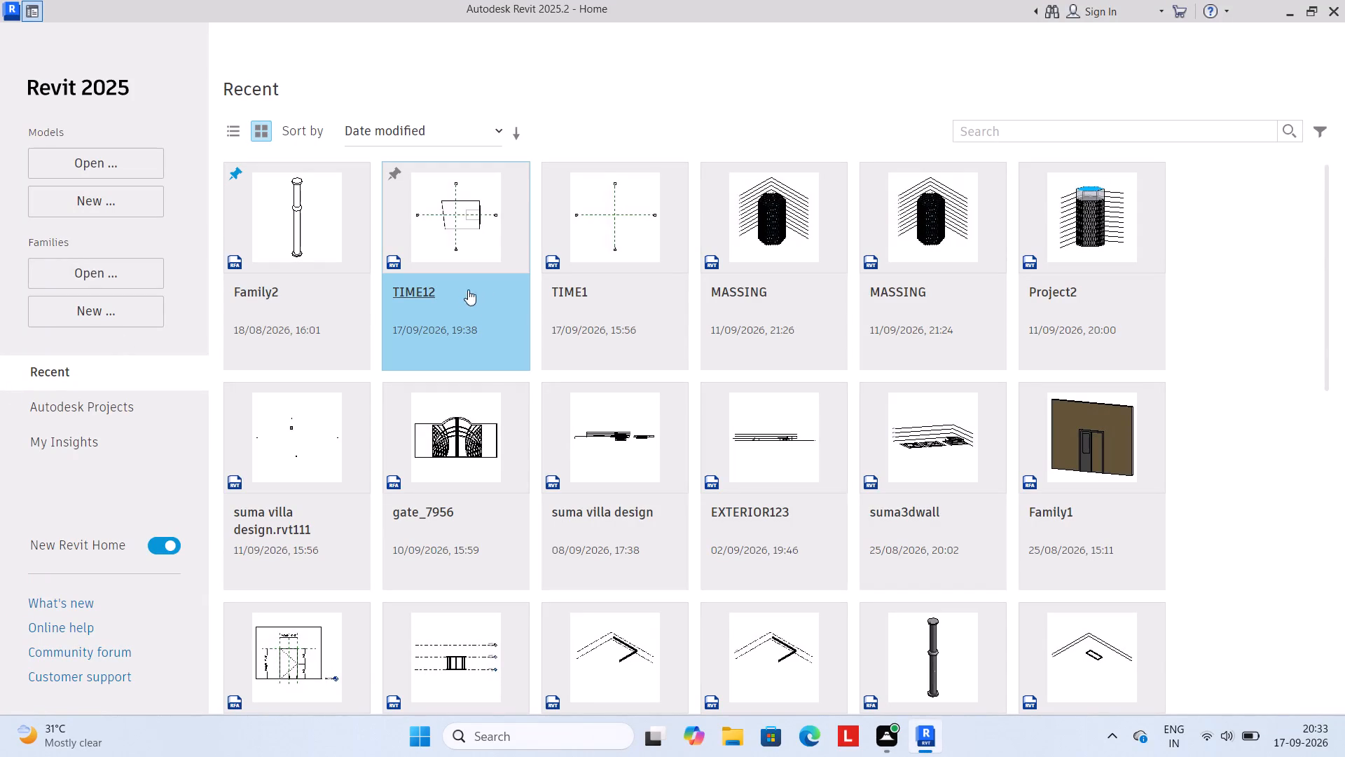
click(422, 288)
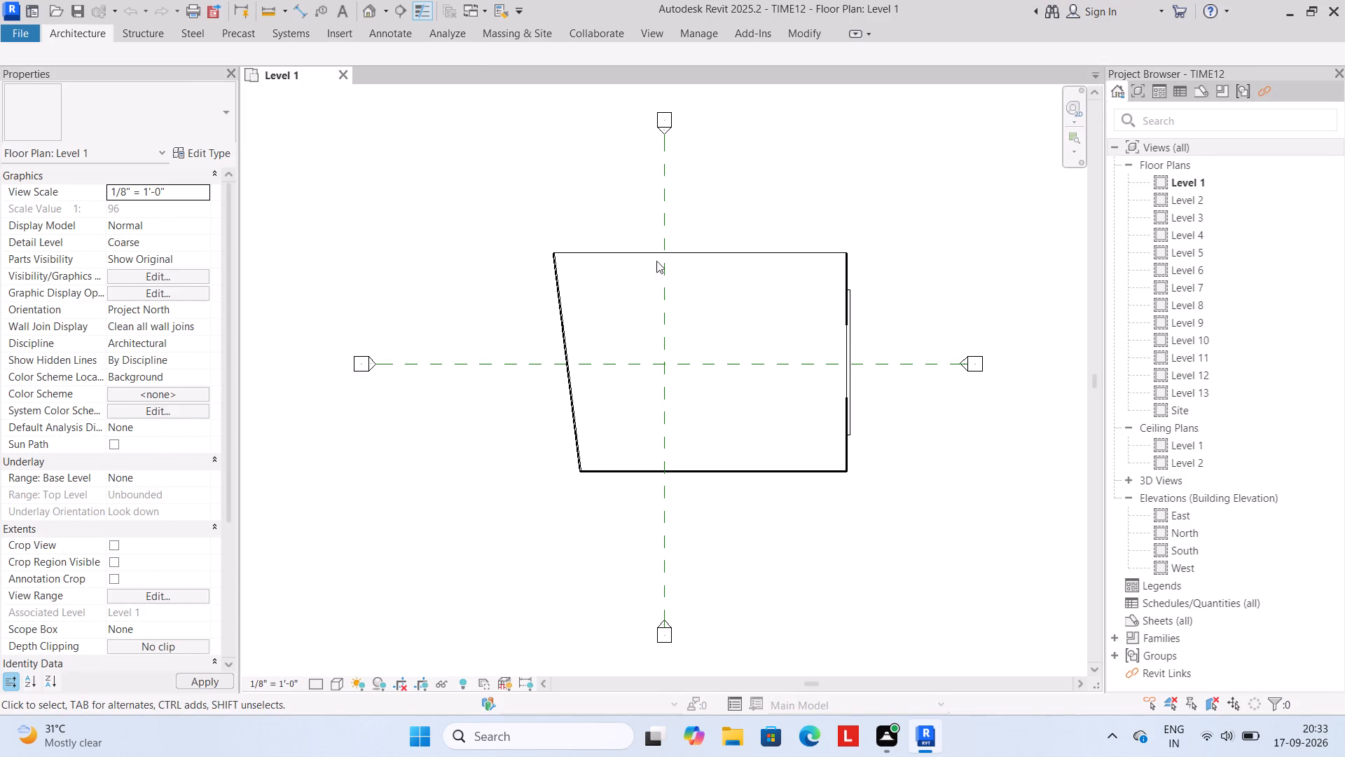
click(364, 9)
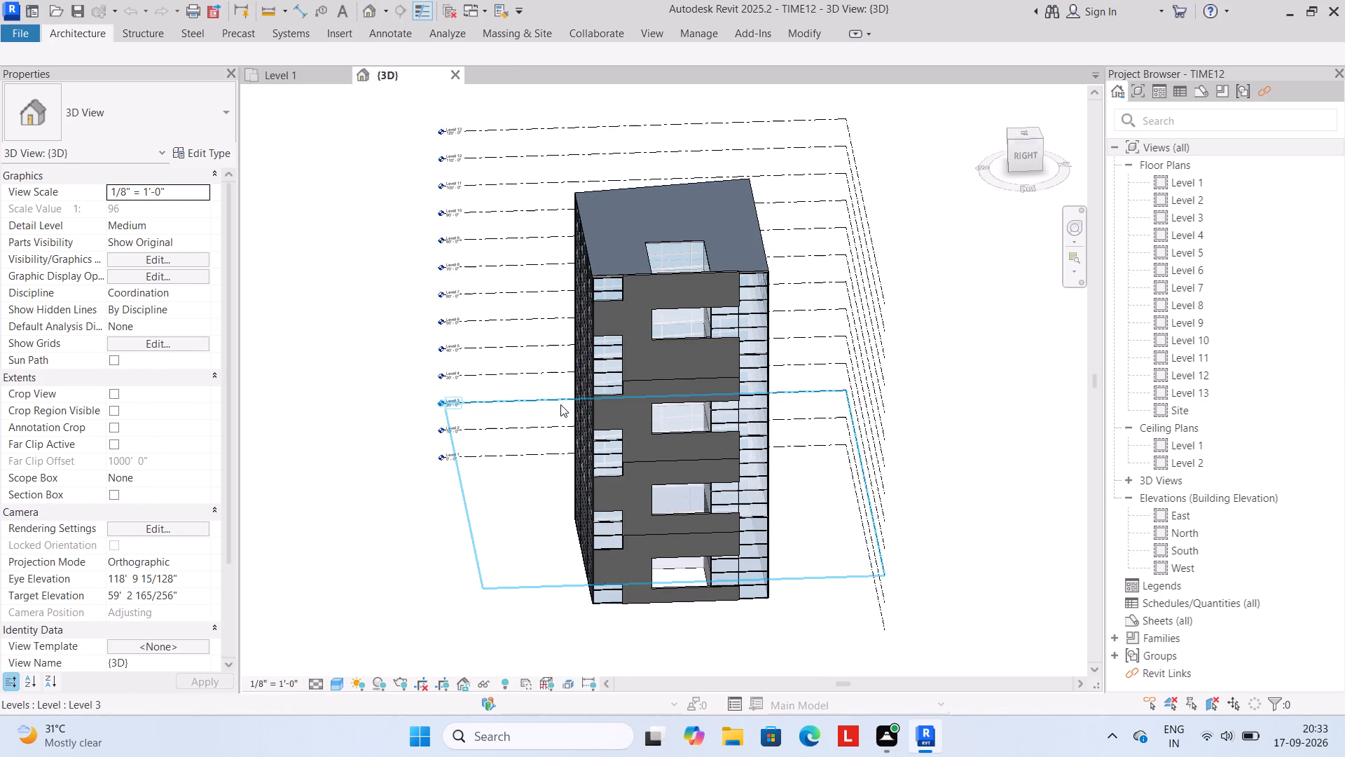
Examine the tower's stacked grey facade models, from the ground-level opening up to the flat roof and its opening.
scroll(690, 582, up, 4)
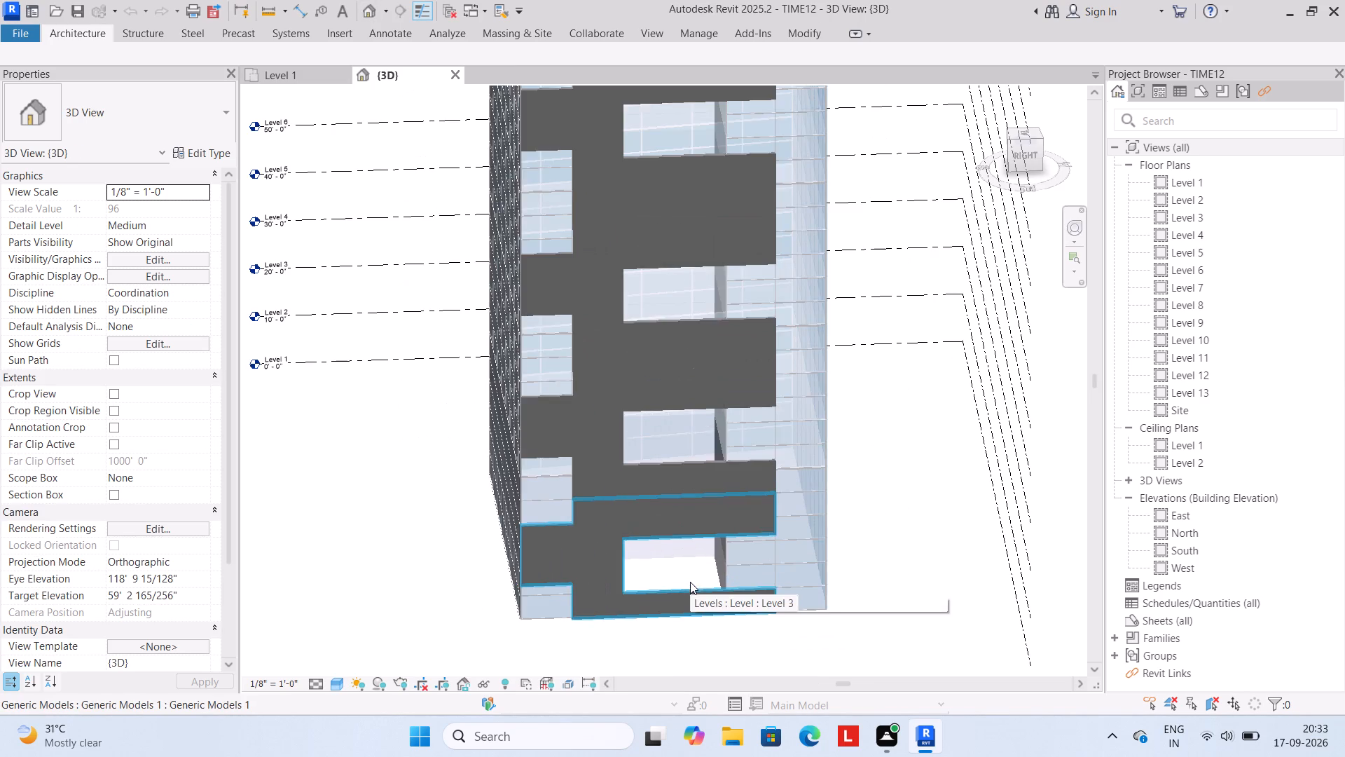
scroll(687, 603, down, 3)
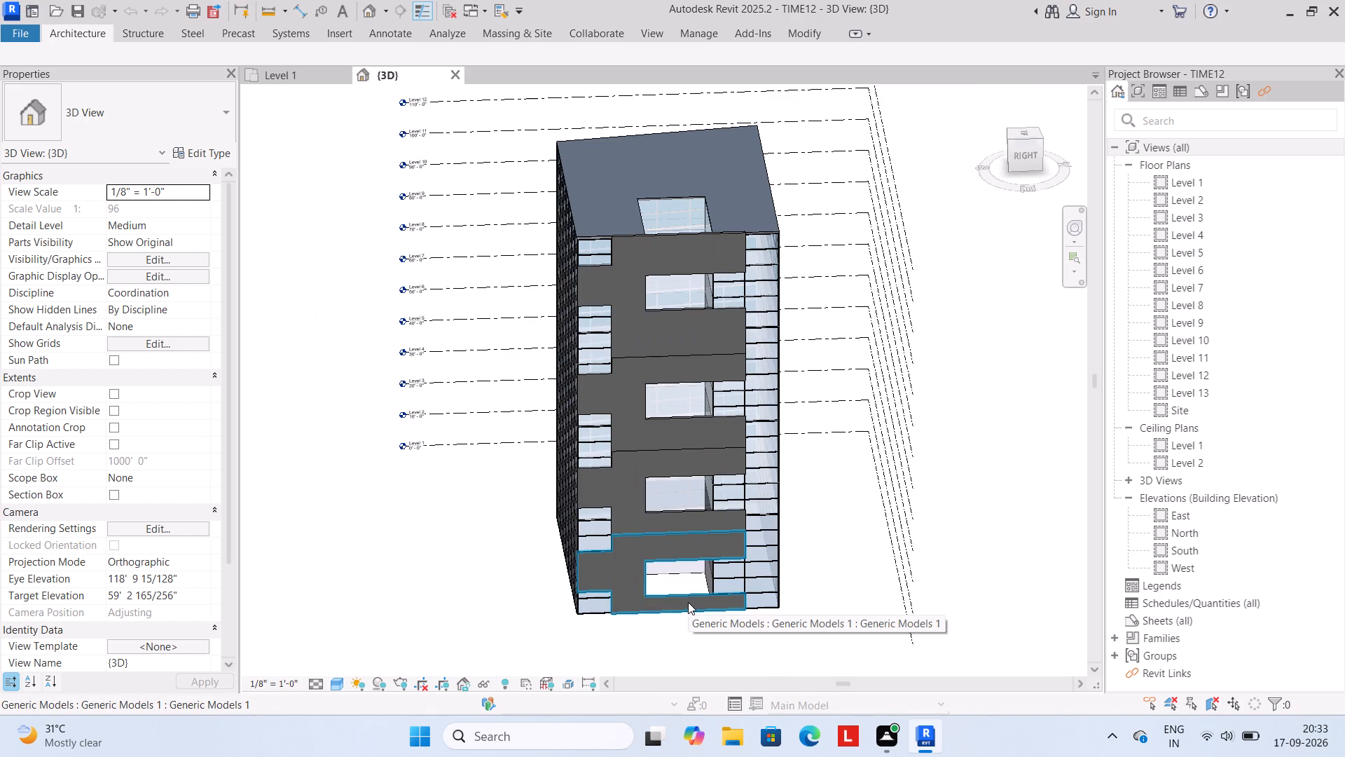
middle_drag(690, 614, 659, 453)
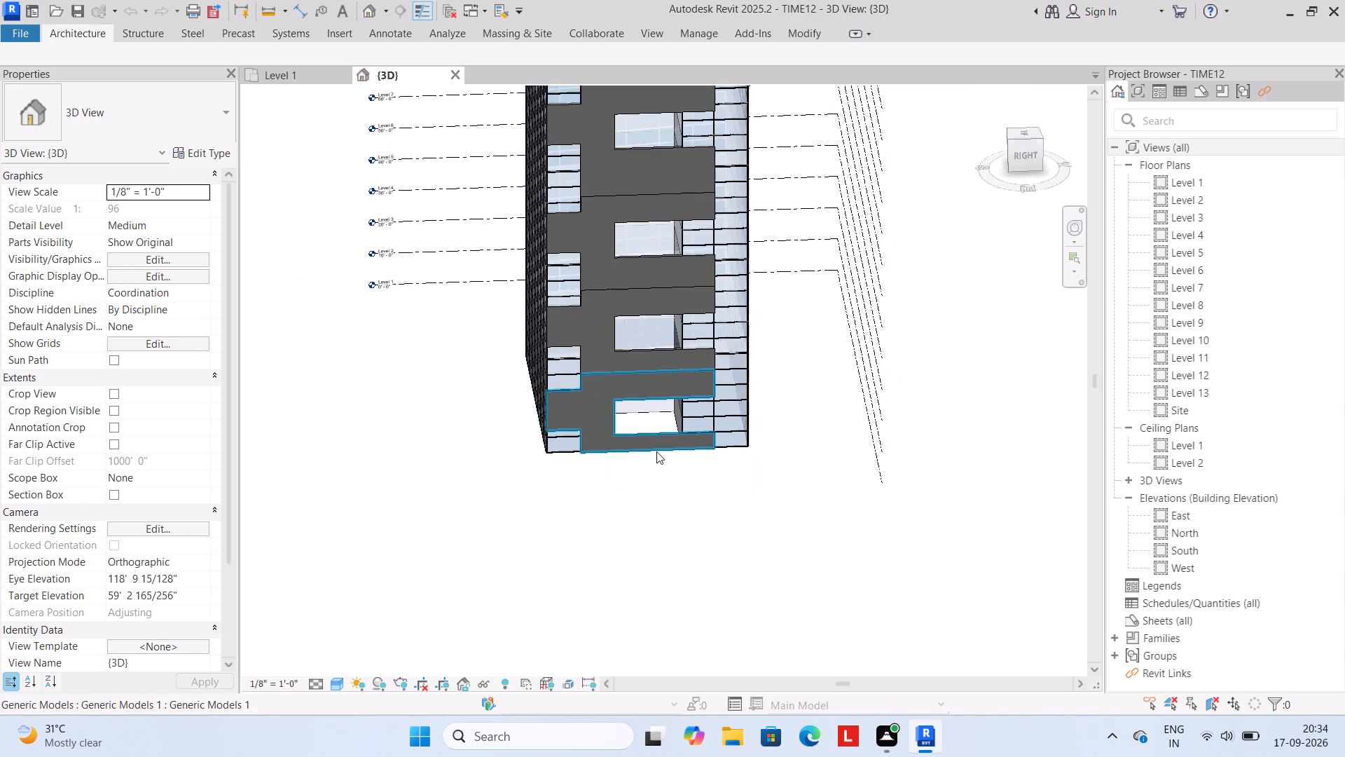
scroll(640, 413, up, 5)
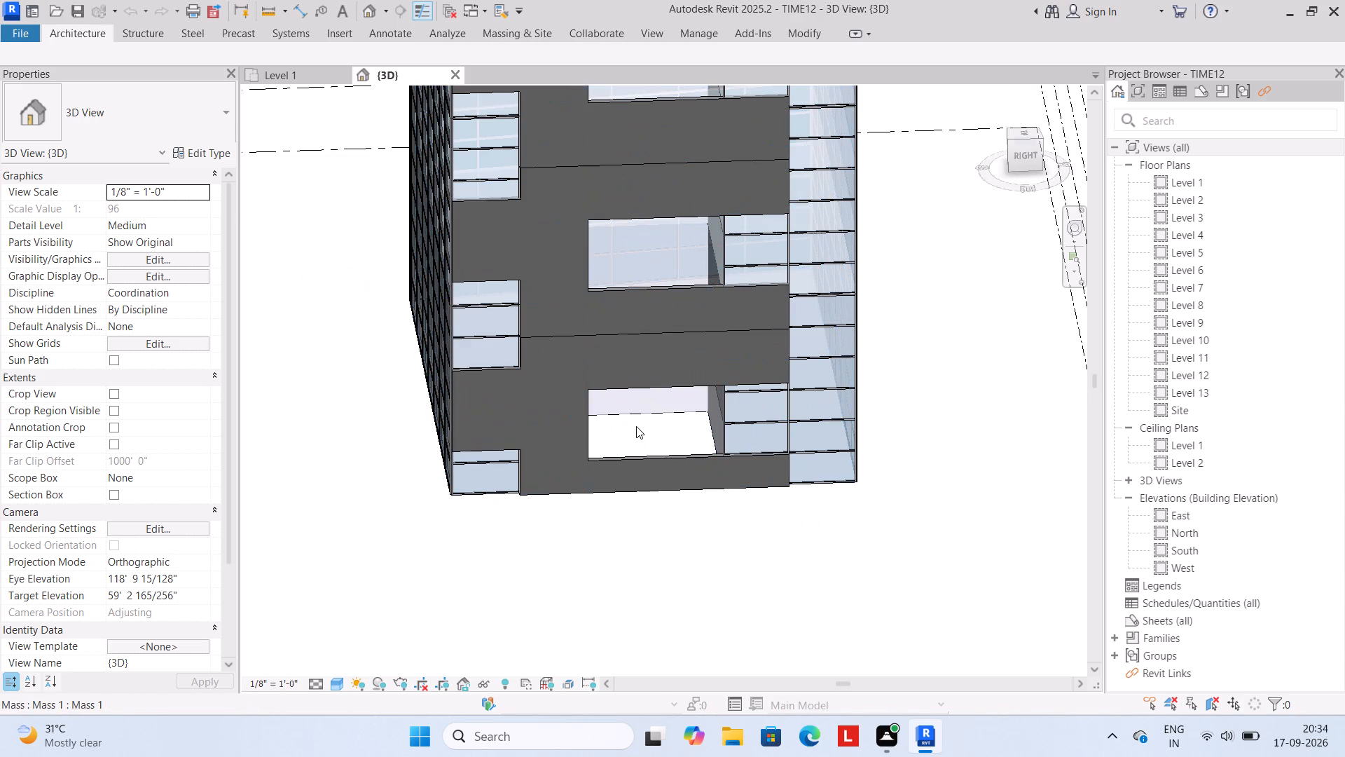
scroll(632, 453, down, 5)
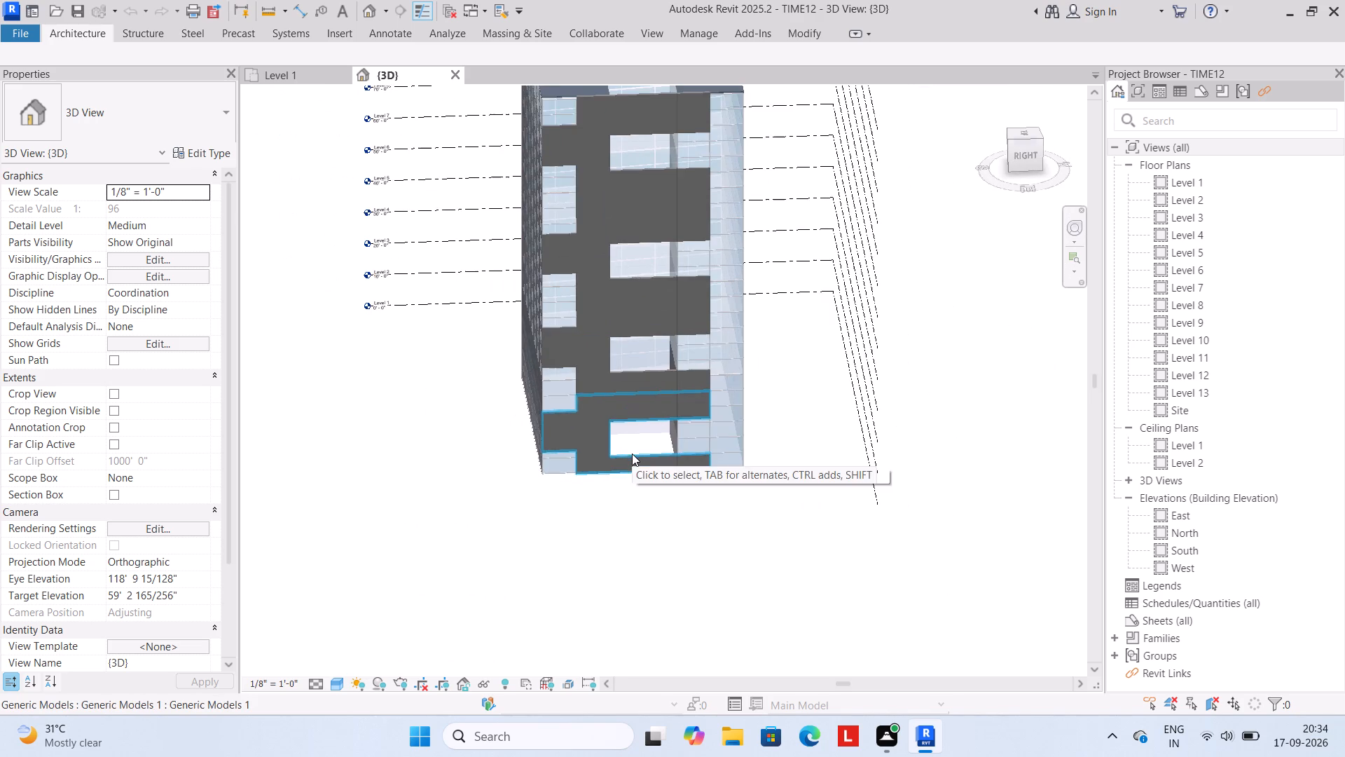
middle_drag(655, 451, 593, 531)
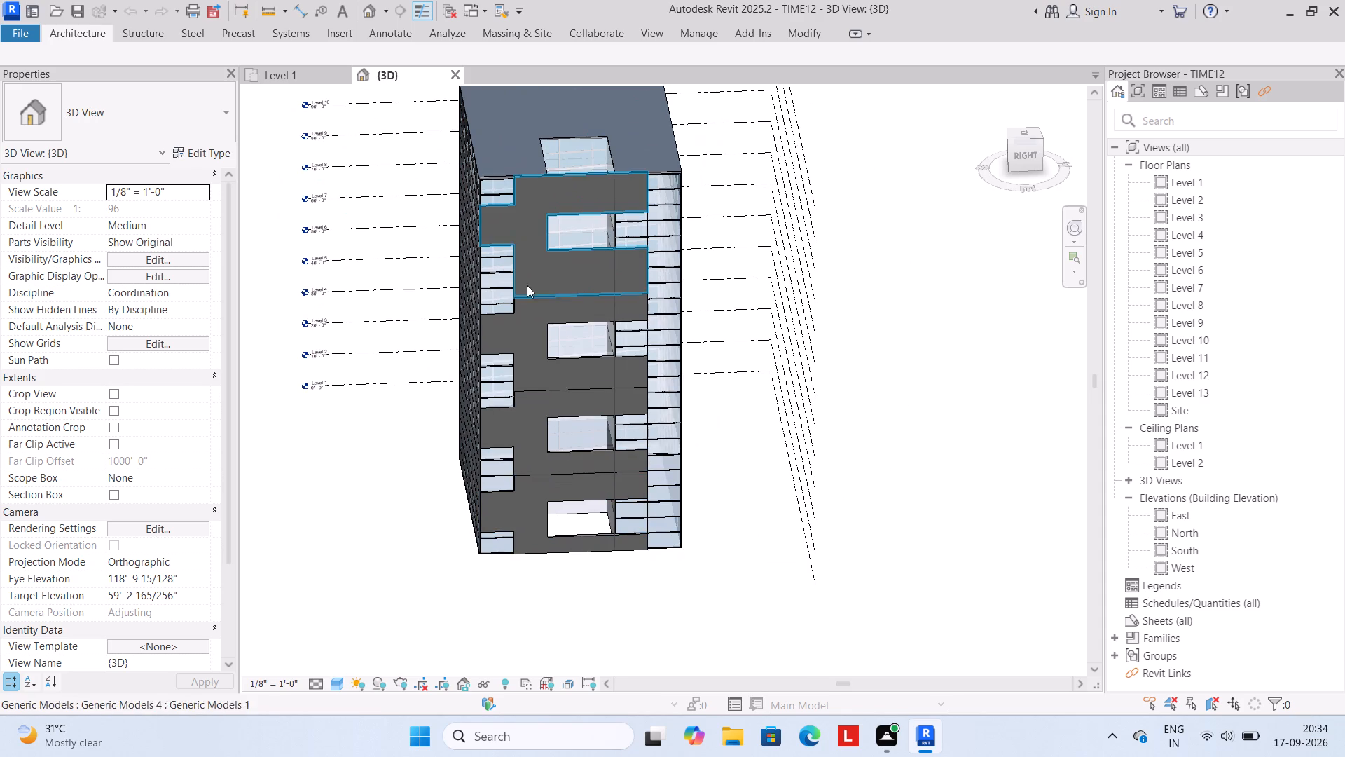
scroll(499, 308, down, 2)
scroll(534, 158, up, 2)
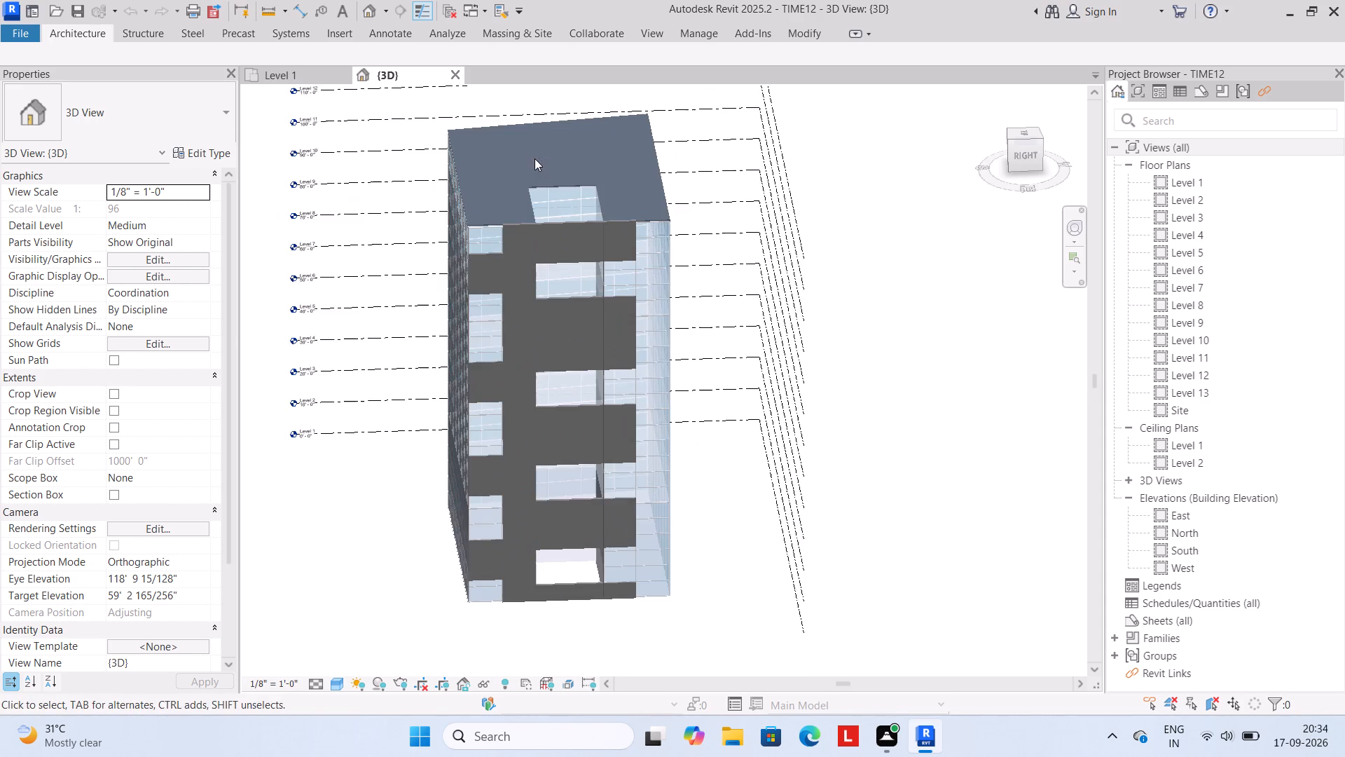
scroll(535, 165, up, 3)
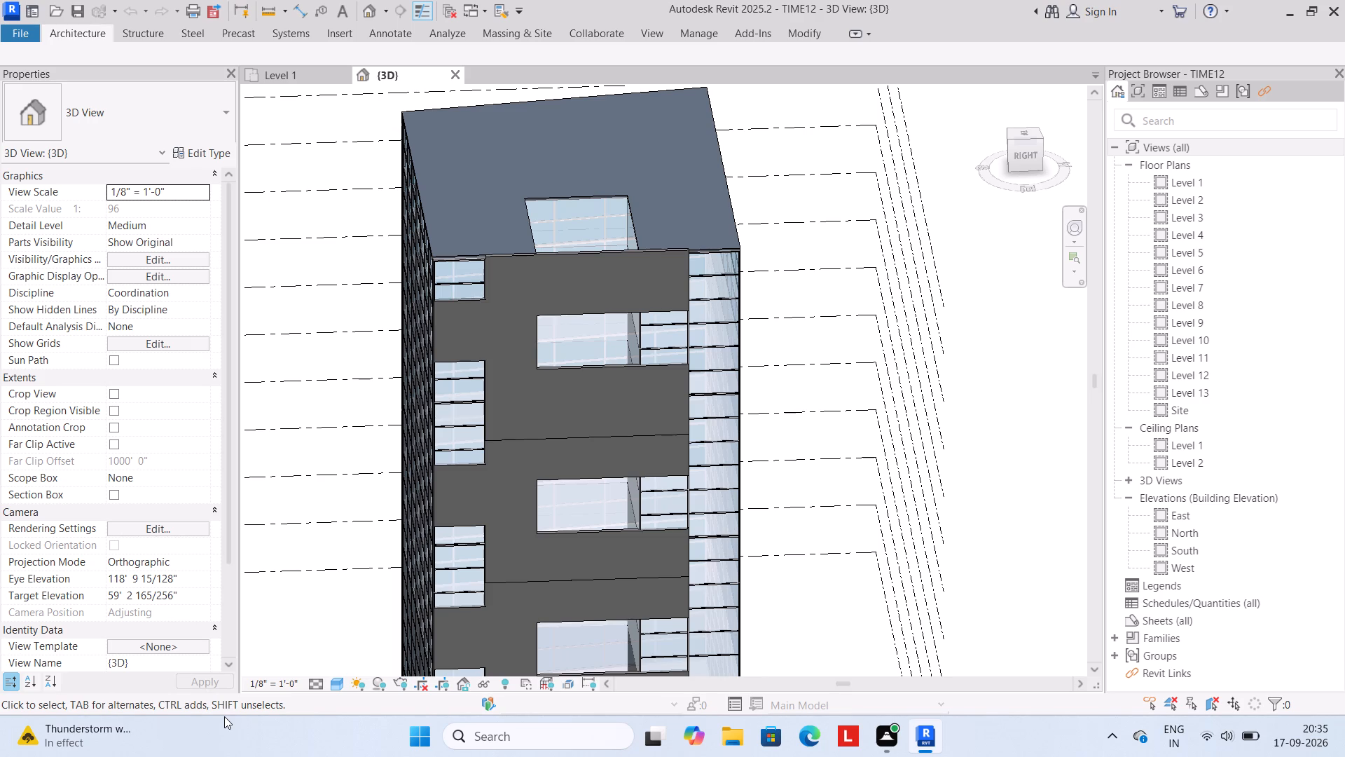
scroll(327, 756, down, 2)
shift+middle_drag(318, 600, 175, 580)
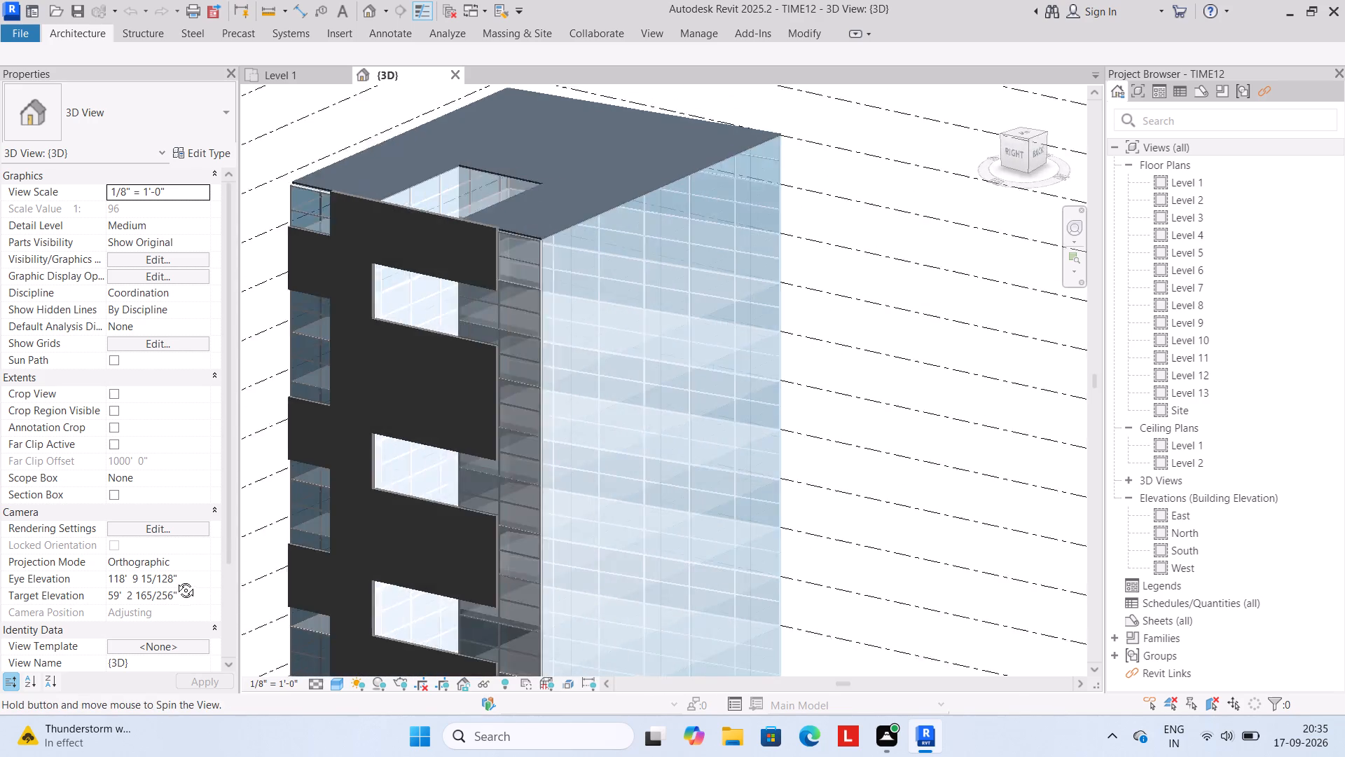
shift+middle_drag(175, 580, 163, 578)
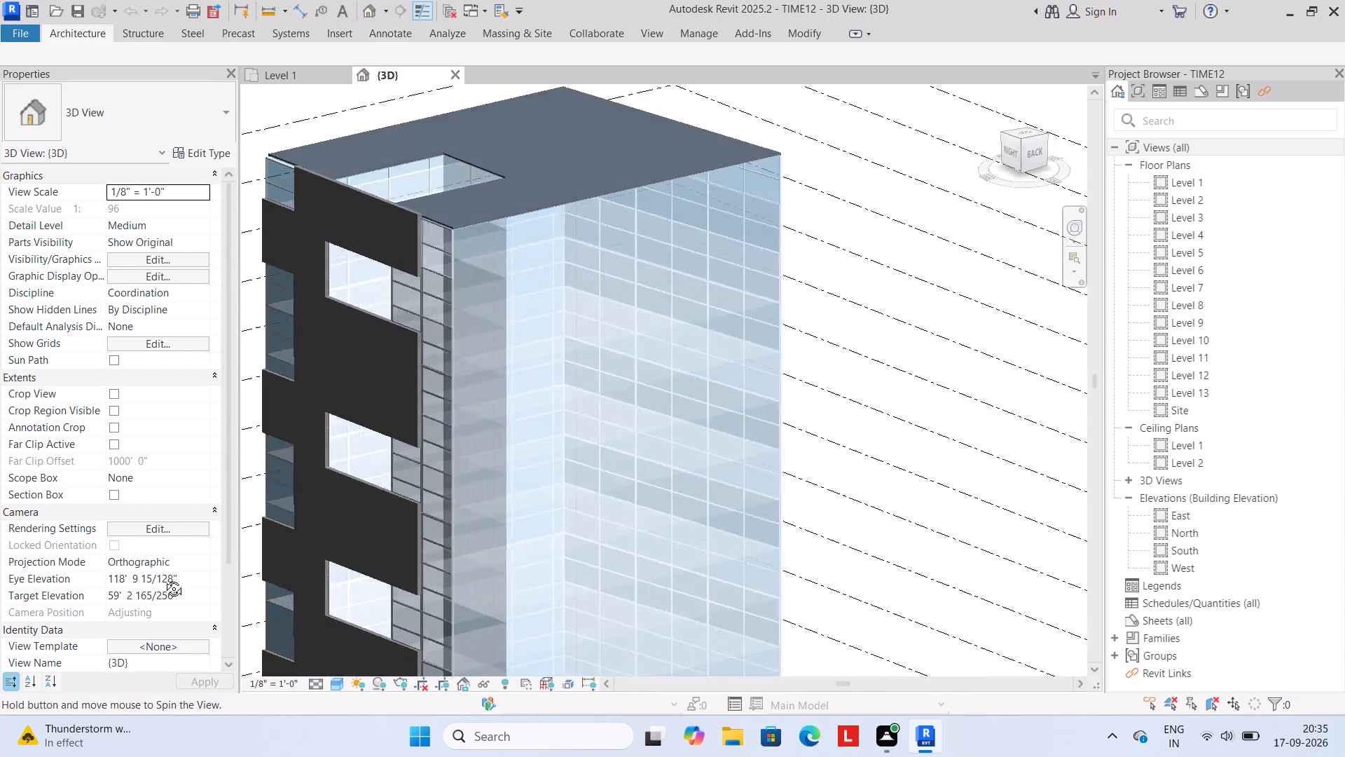
shift+middle_drag(163, 578, 365, 709)
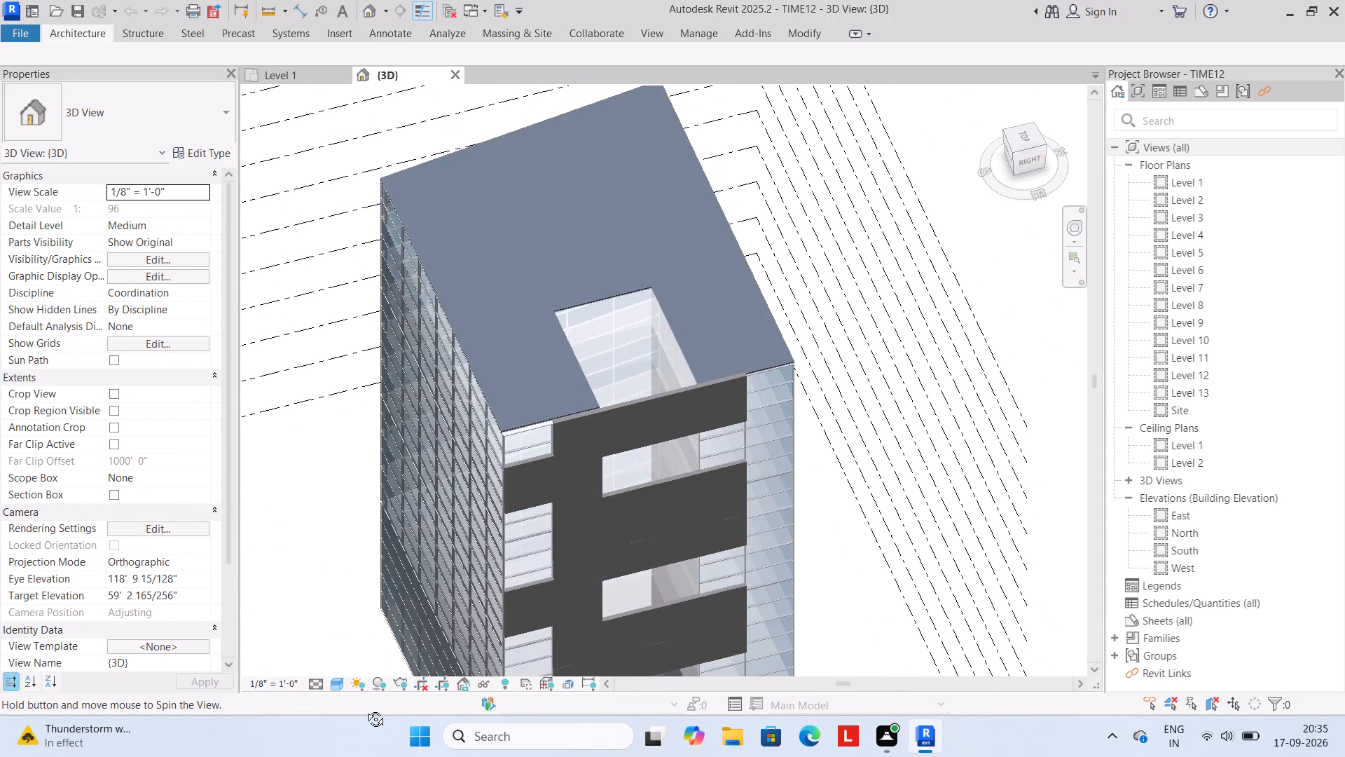
shift+middle_drag(365, 709, 333, 493)
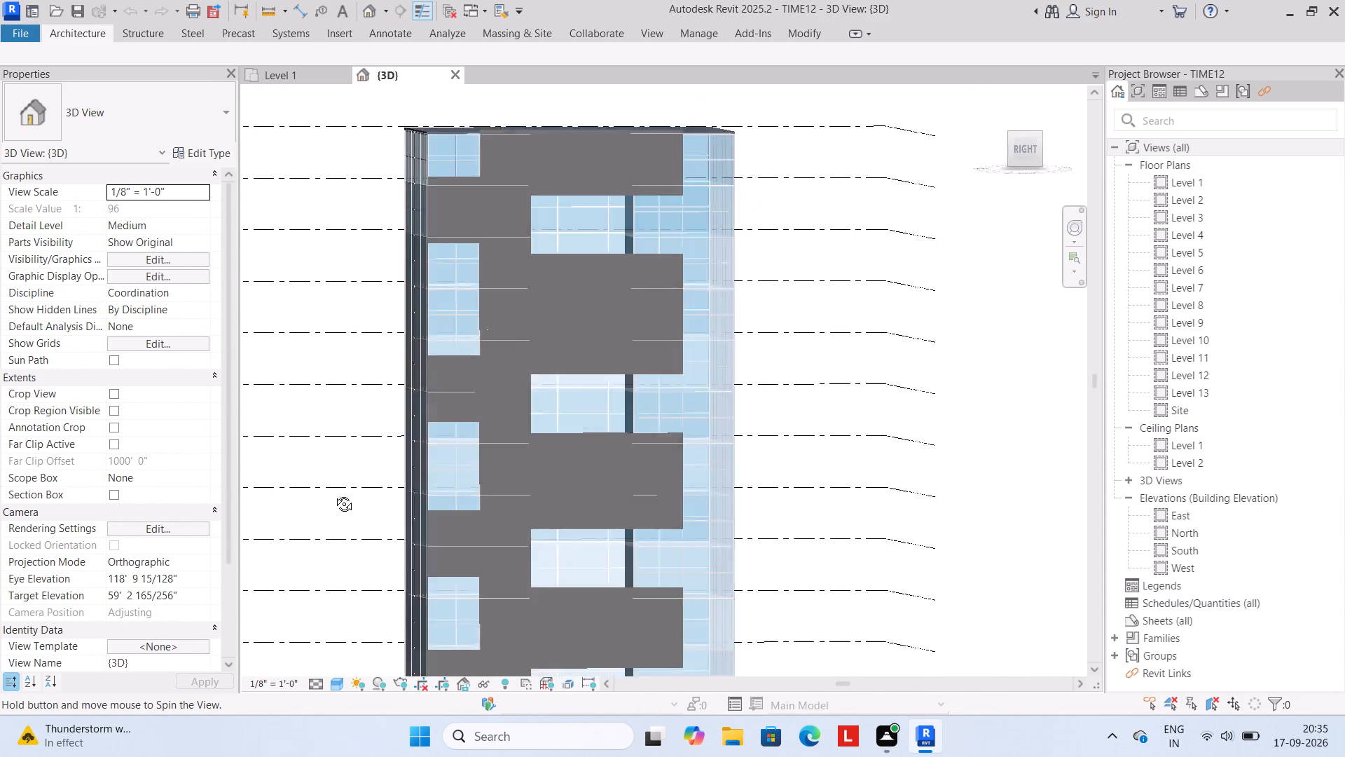
shift+middle_drag(333, 493, 370, 506)
scroll(424, 505, down, 2)
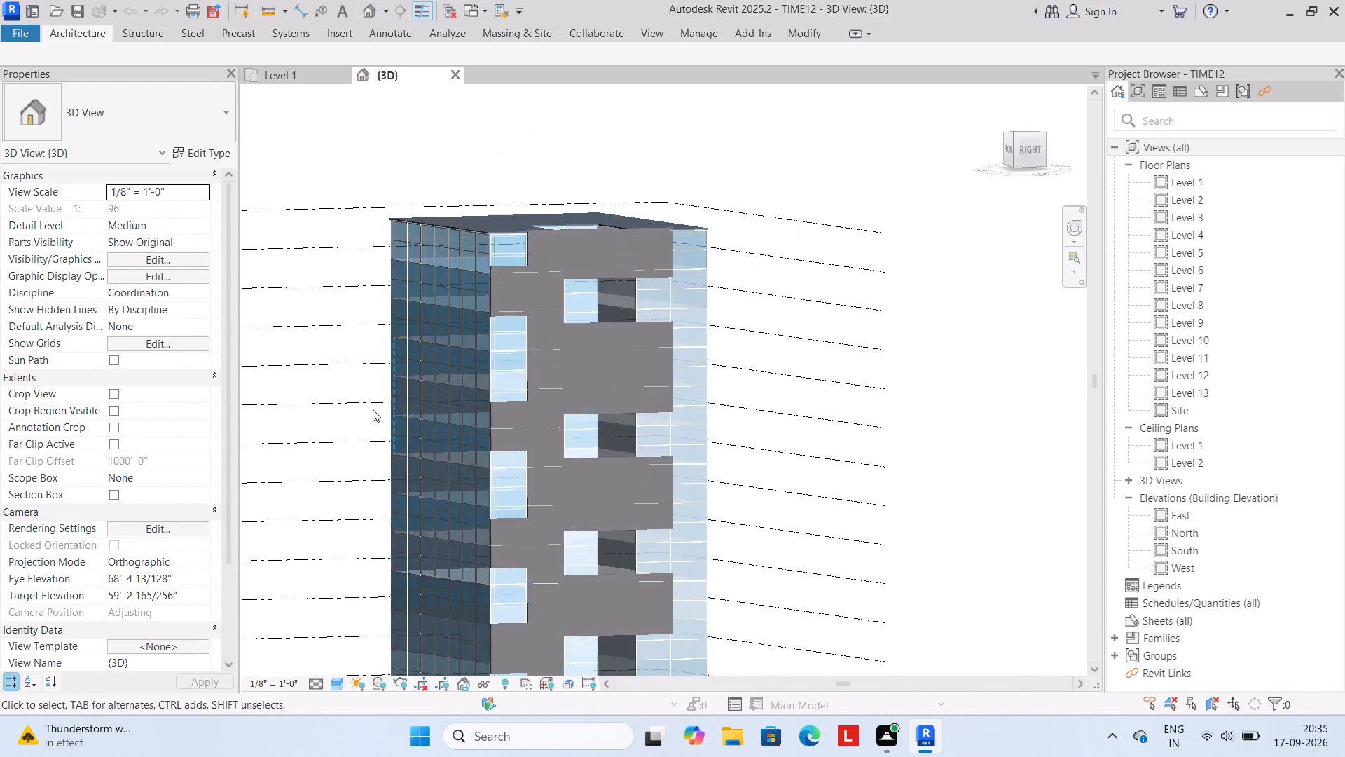
middle_drag(432, 498, 369, 334)
shift+middle_drag(527, 514, 499, 550)
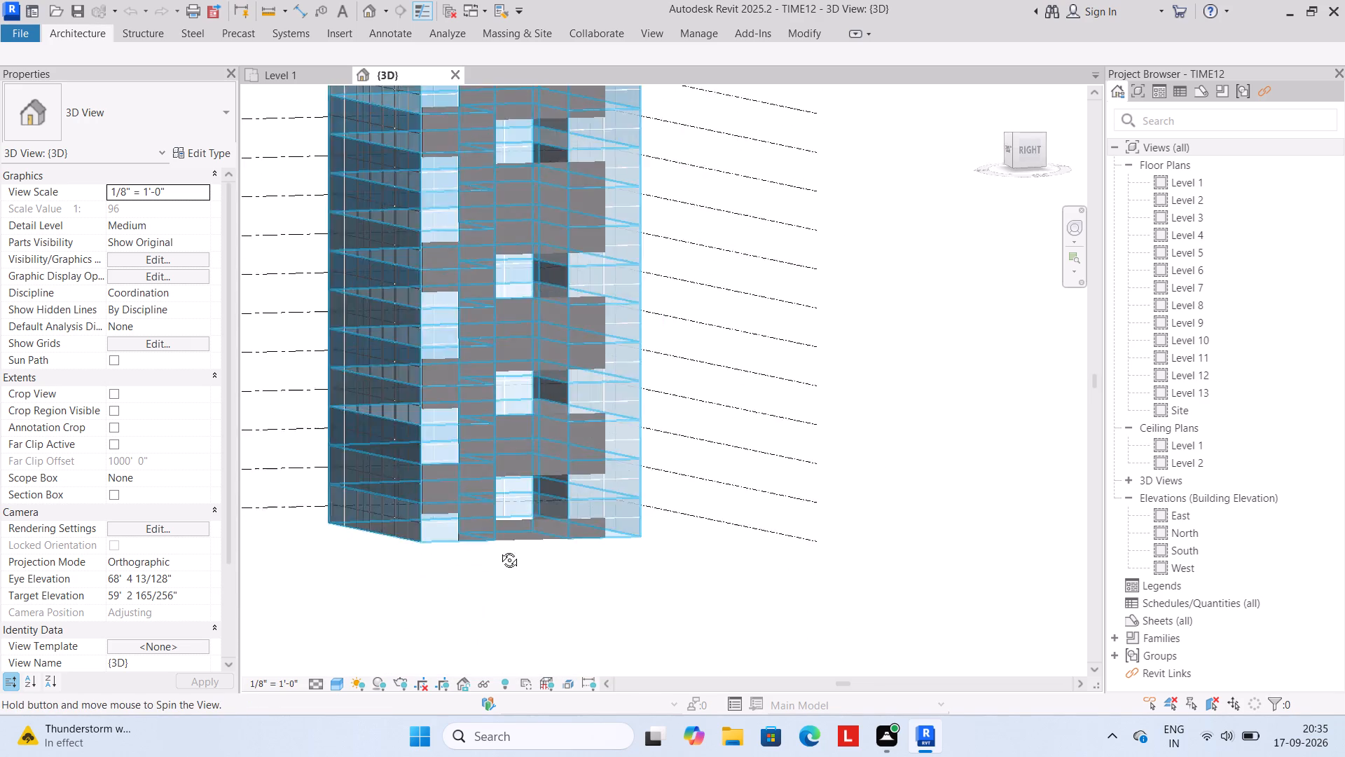
shift+middle_drag(499, 550, 461, 587)
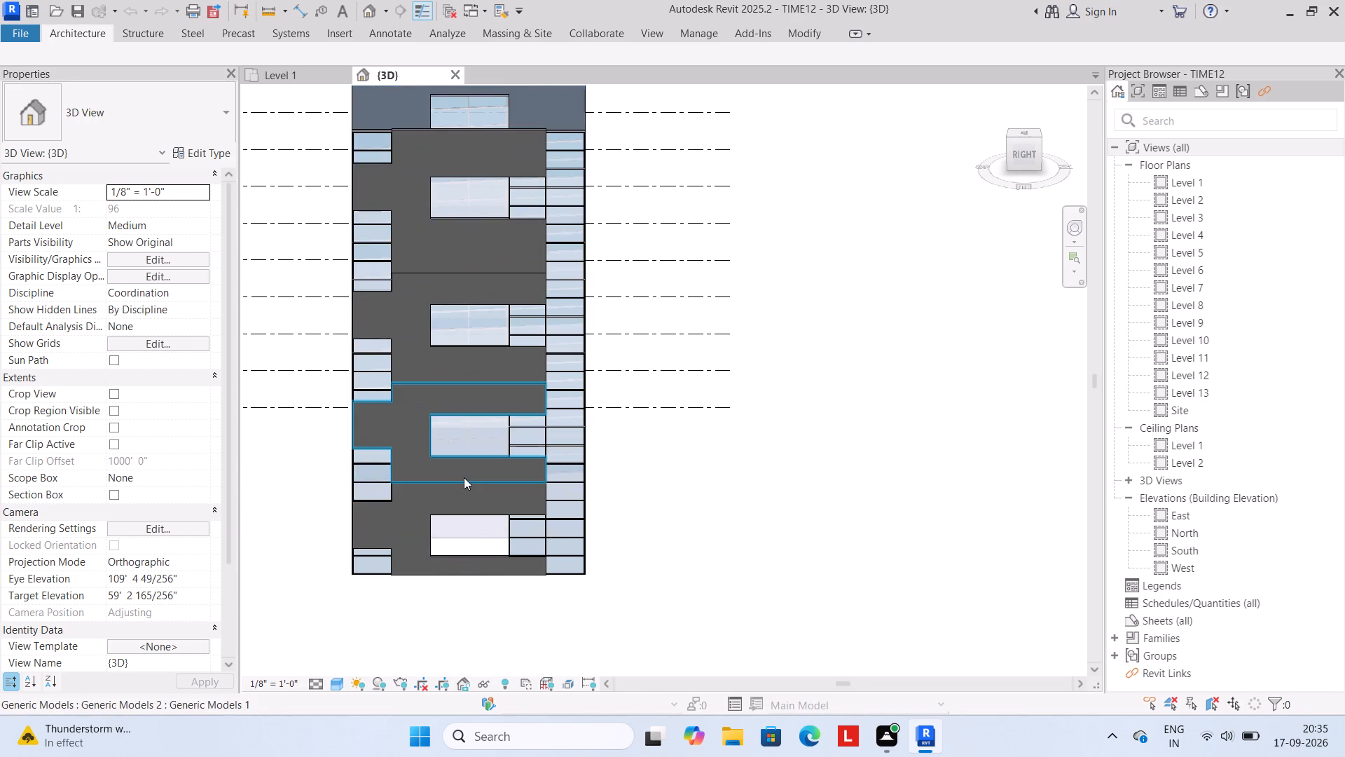
scroll(464, 477, down, 1)
middle_drag(464, 482, 523, 560)
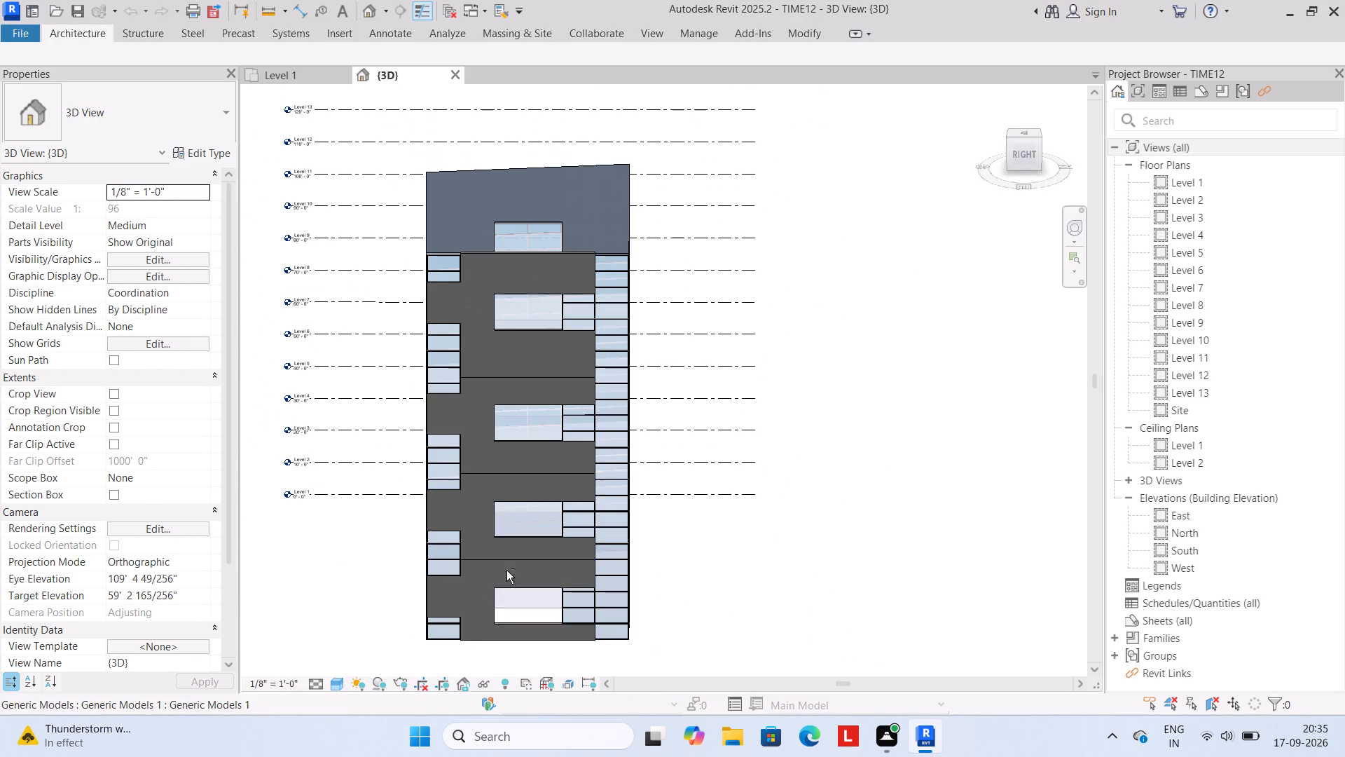
Inspect the tower from all around, checking the glazed curtain-system sides against the grey facade.
shift+middle_drag(506, 571, 795, 561)
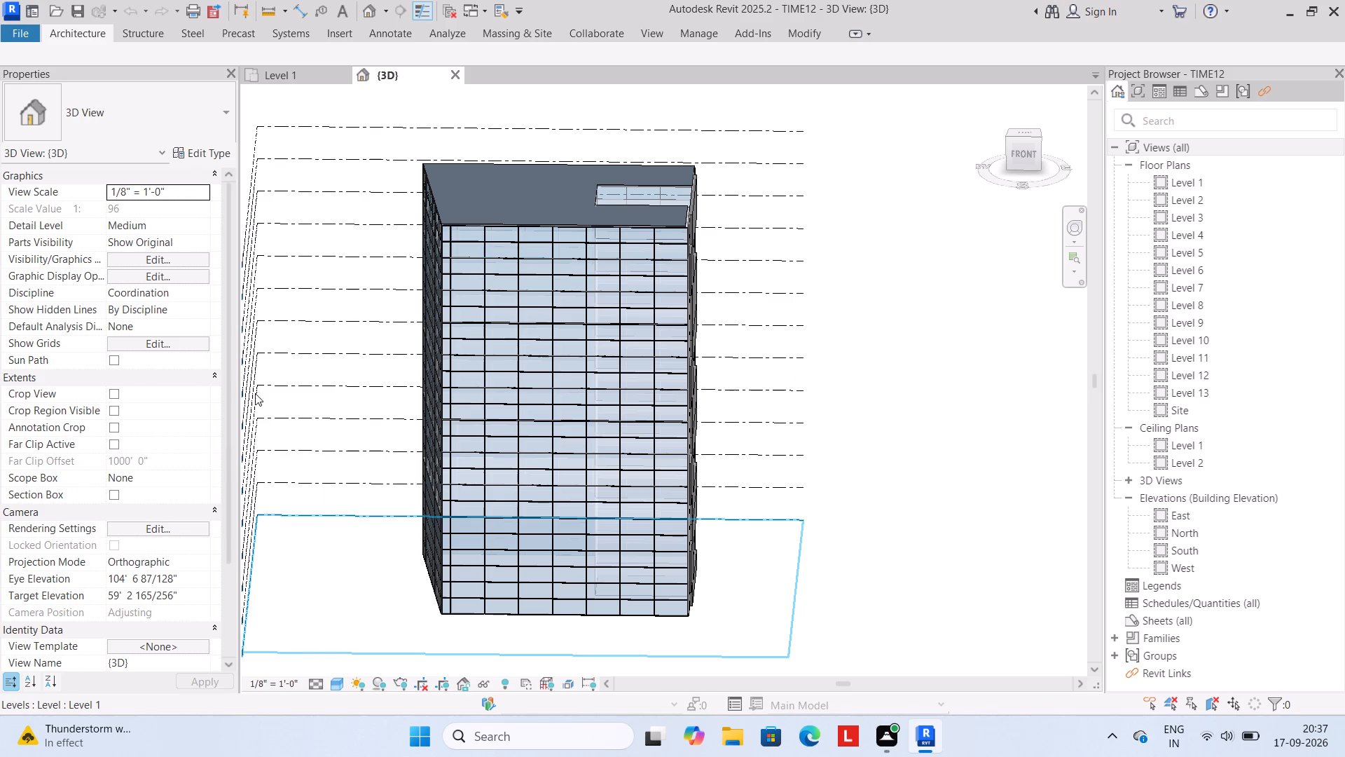
scroll(539, 564, up, 3)
scroll(539, 564, down, 5)
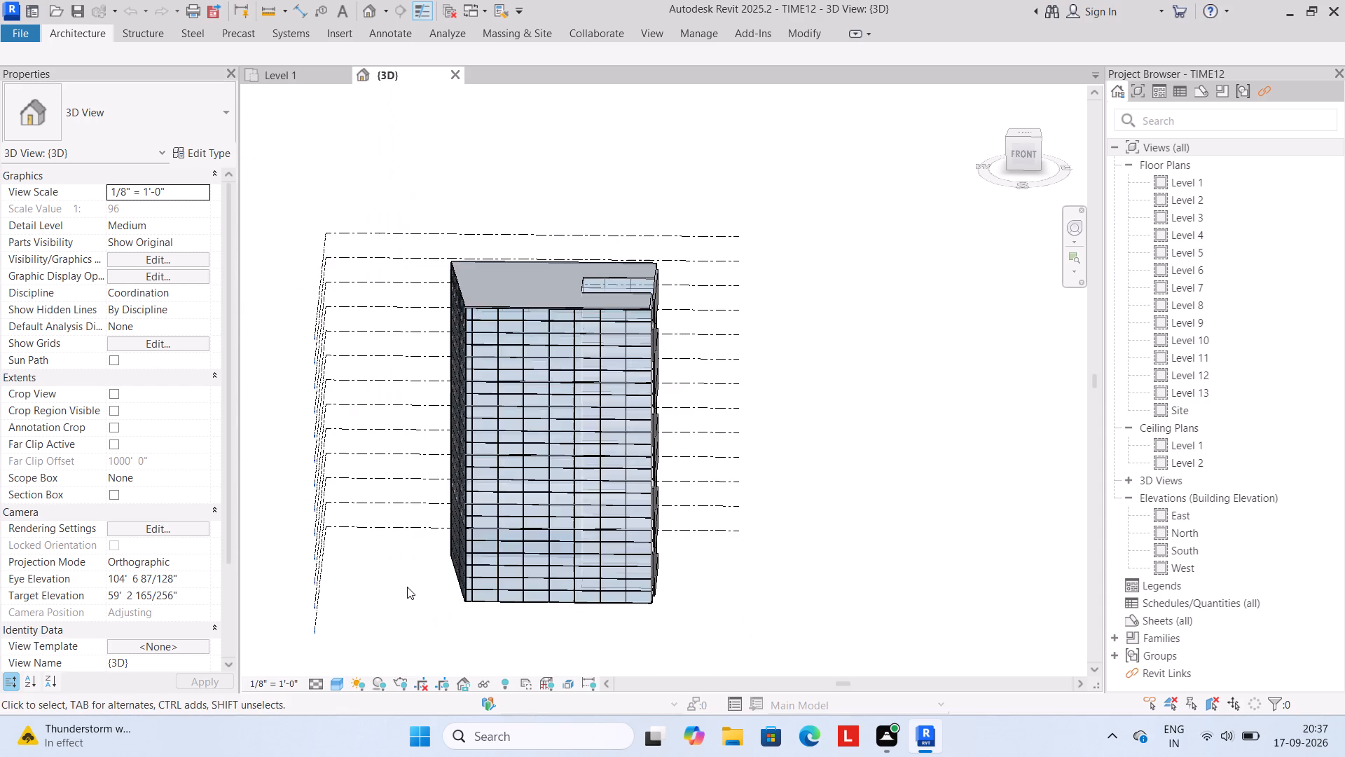
scroll(407, 587, down, 1)
middle_drag(406, 588, 523, 634)
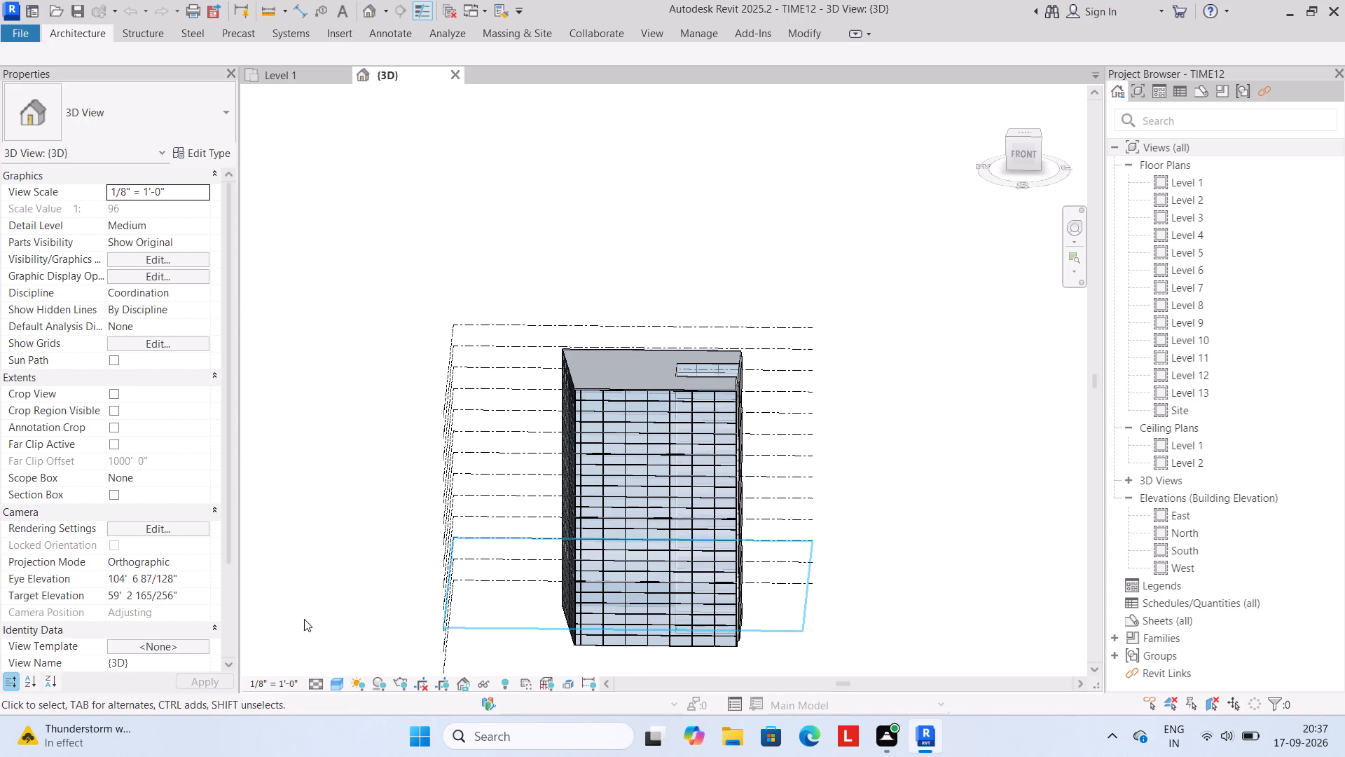
shift+middle_drag(383, 576, 659, 591)
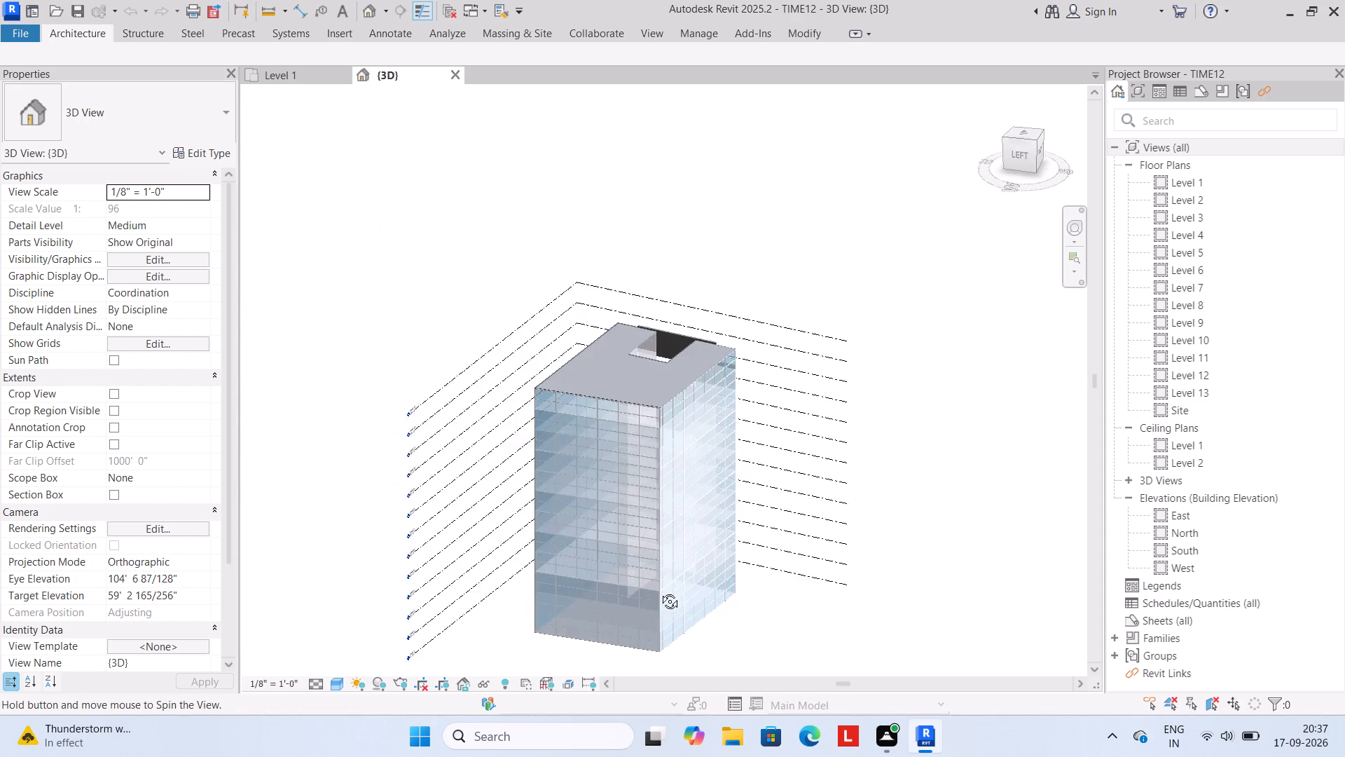
shift+middle_drag(659, 591, 962, 574)
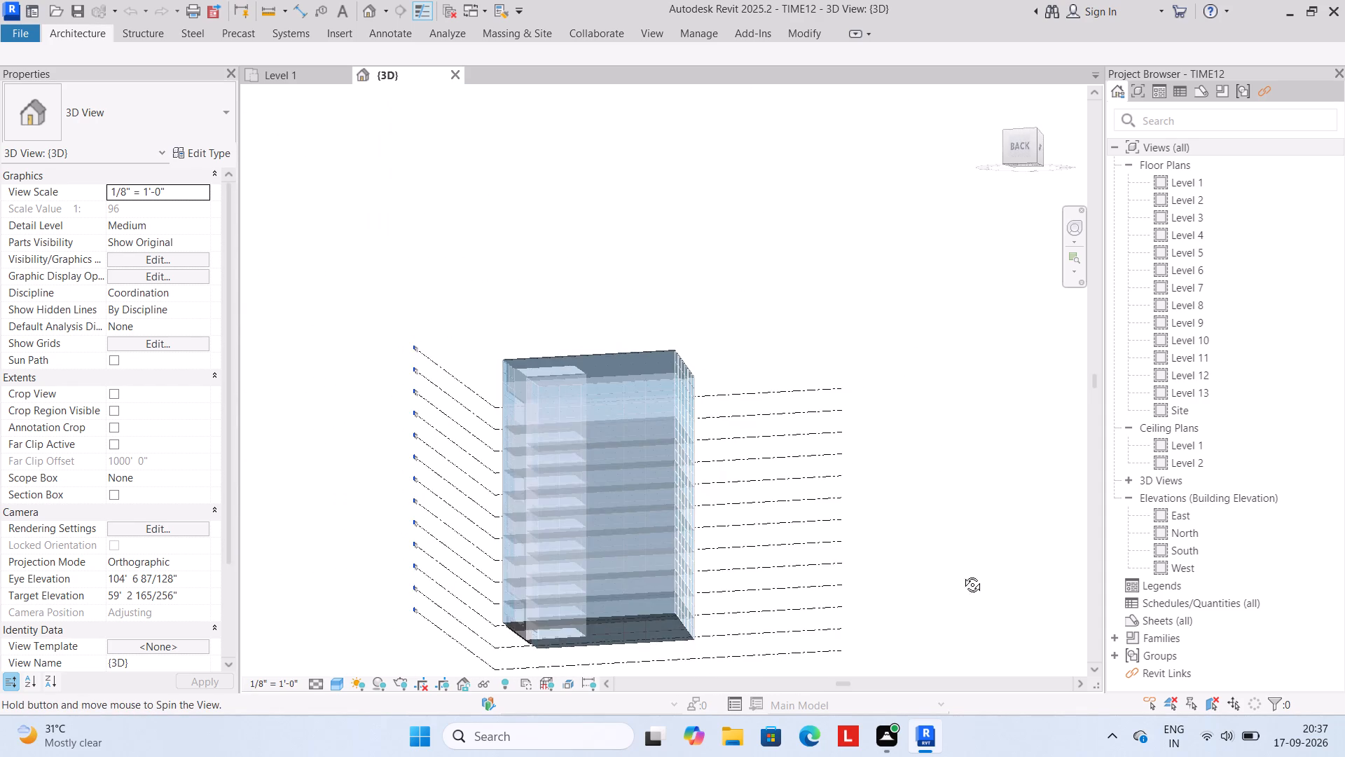
shift+middle_drag(962, 574, 1084, 541)
scroll(1084, 541, up, 1)
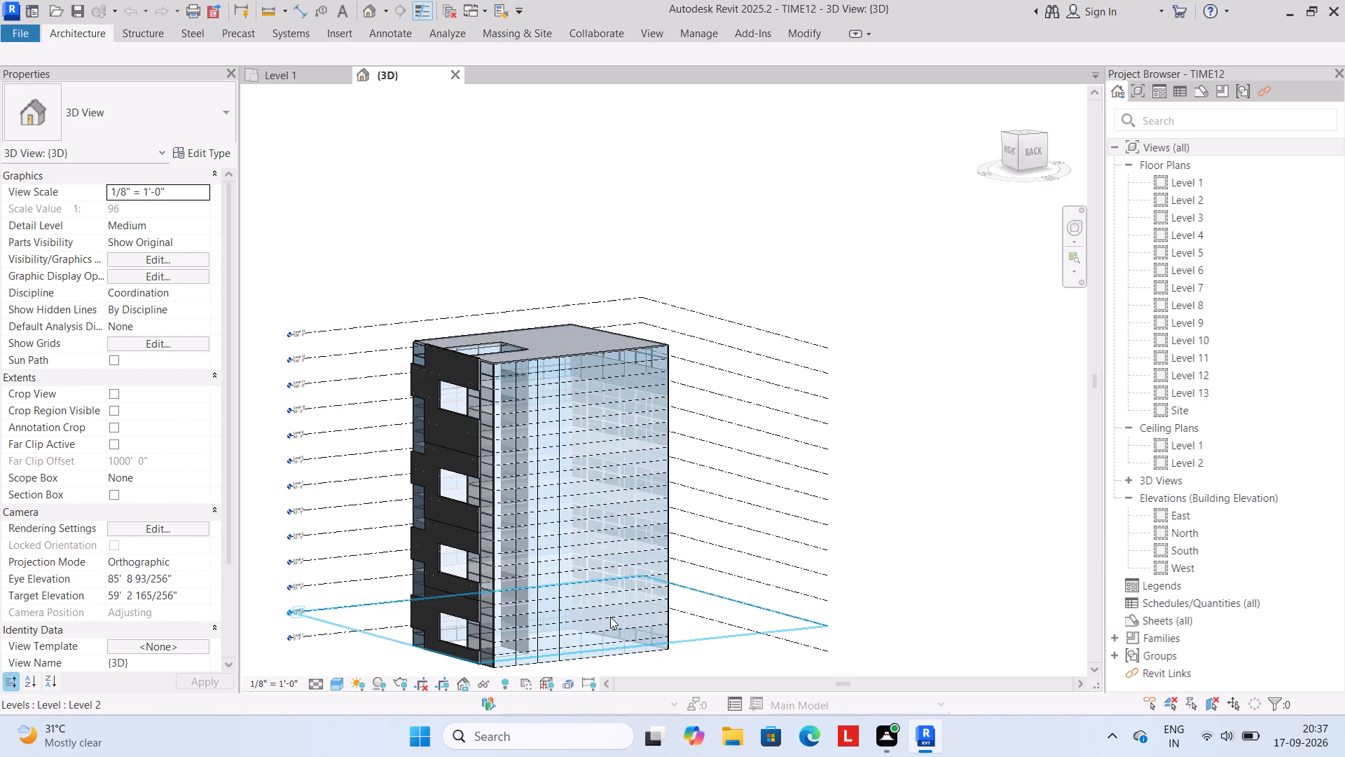
scroll(564, 625, up, 2)
scroll(564, 625, down, 2)
middle_drag(574, 619, 692, 540)
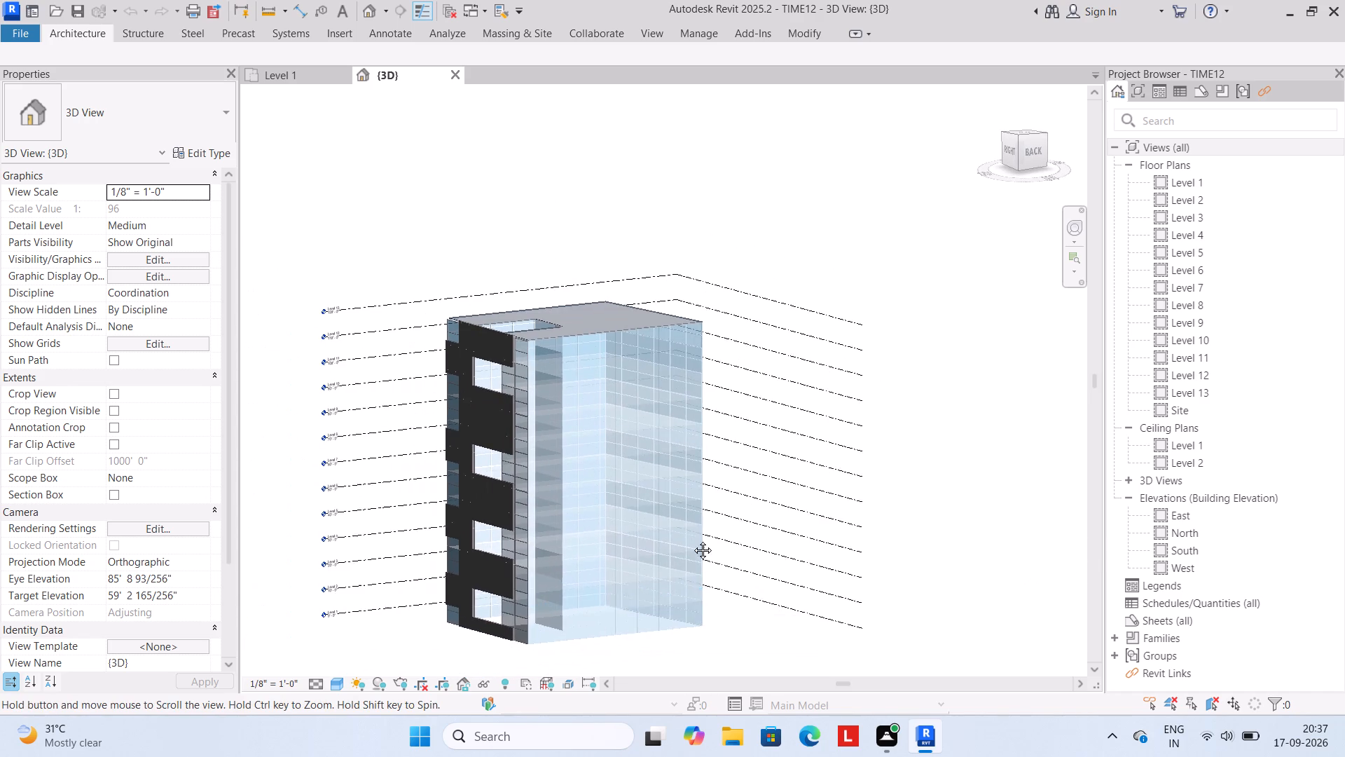
middle_drag(692, 540, 733, 514)
shift+middle_drag(603, 601, 731, 612)
scroll(709, 518, up, 5)
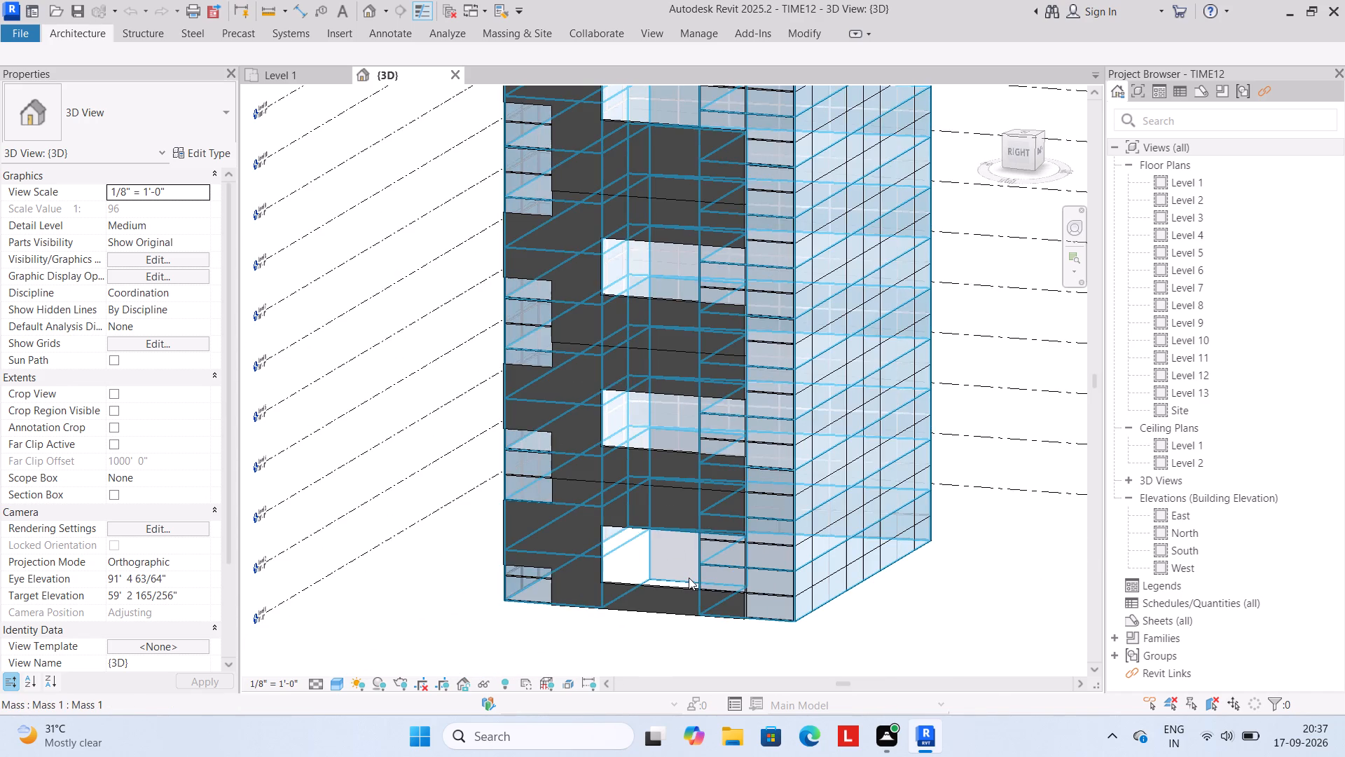
scroll(678, 575, down, 2)
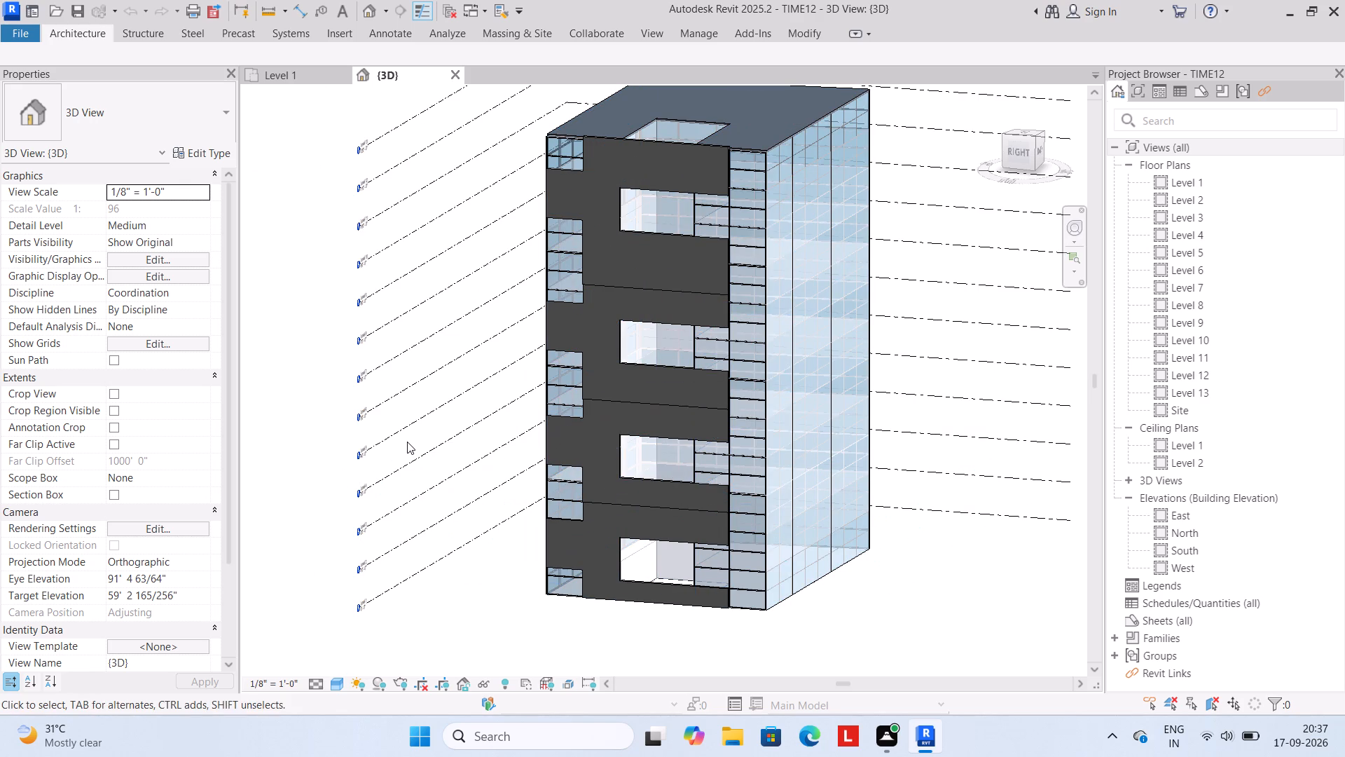
shift+middle_drag(837, 561, 724, 571)
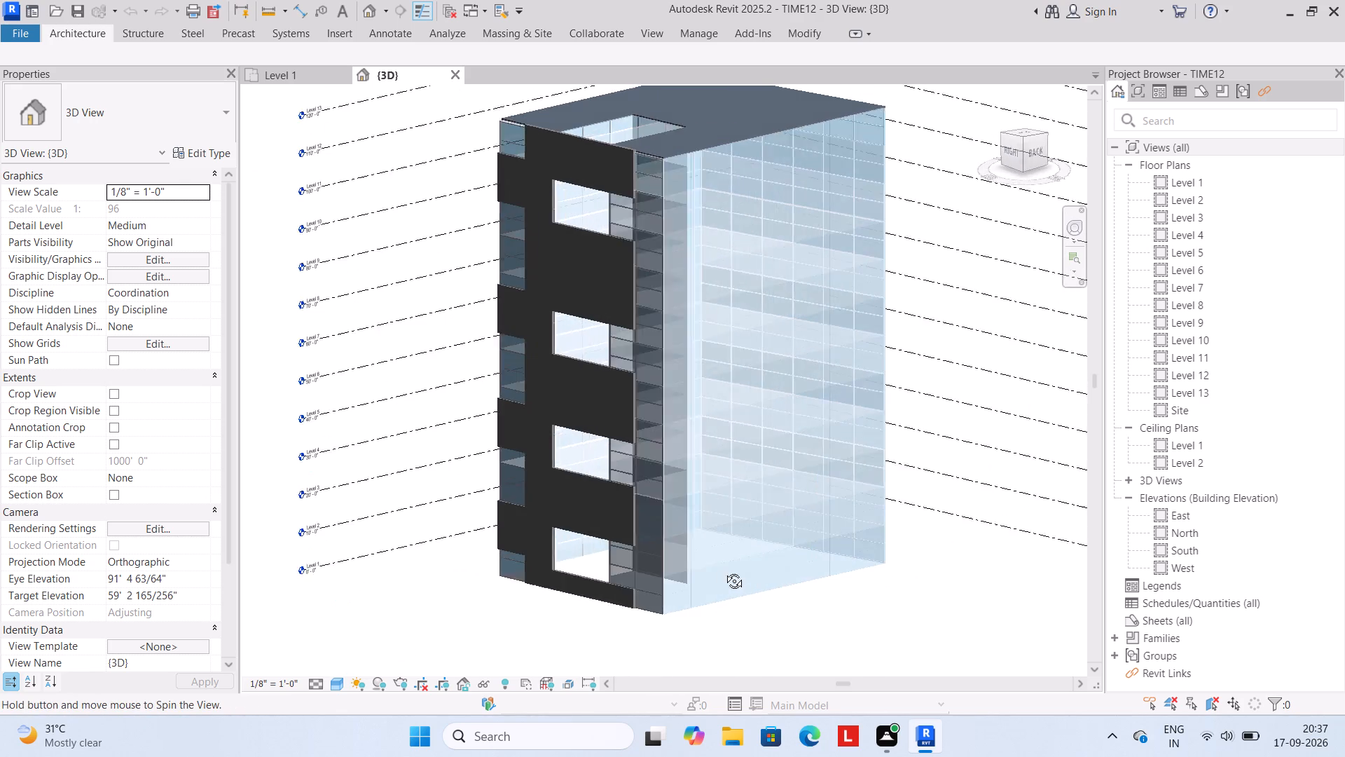
shift+middle_drag(724, 571, 642, 592)
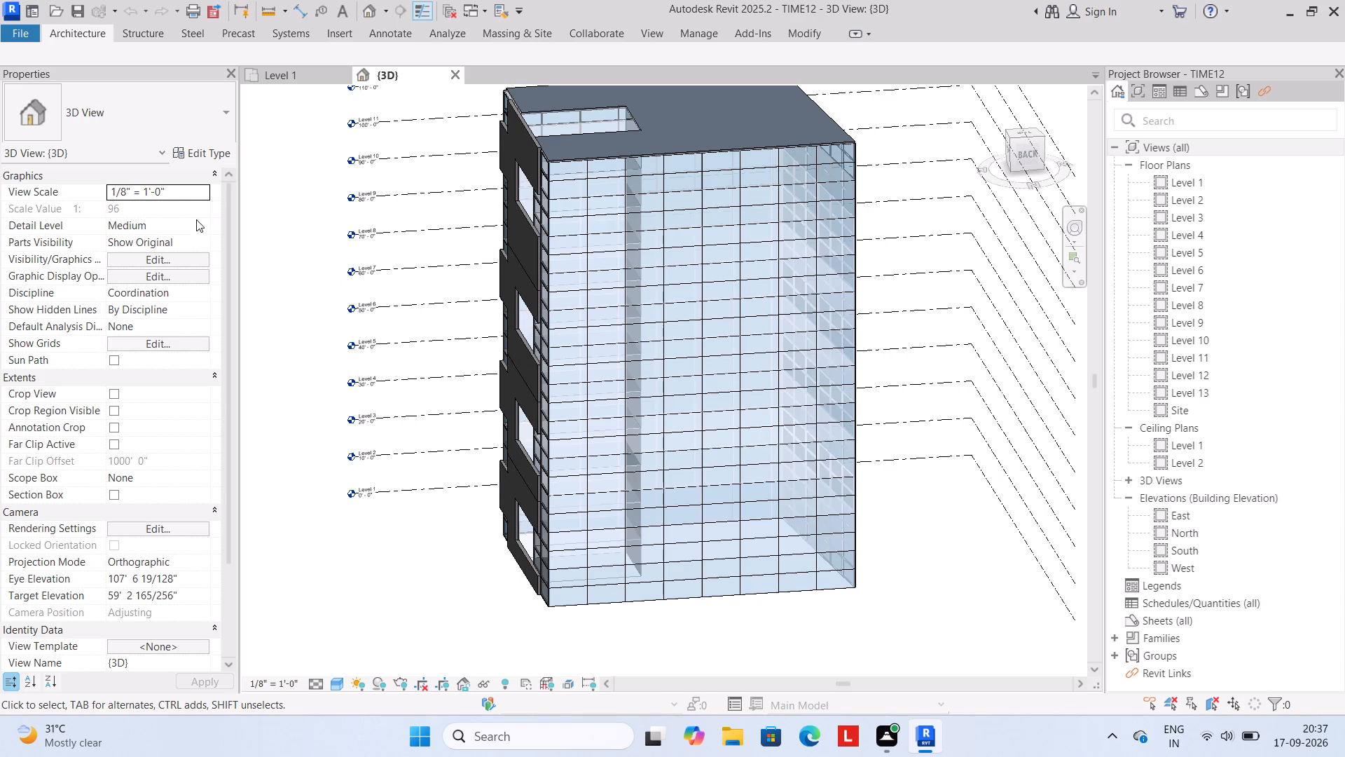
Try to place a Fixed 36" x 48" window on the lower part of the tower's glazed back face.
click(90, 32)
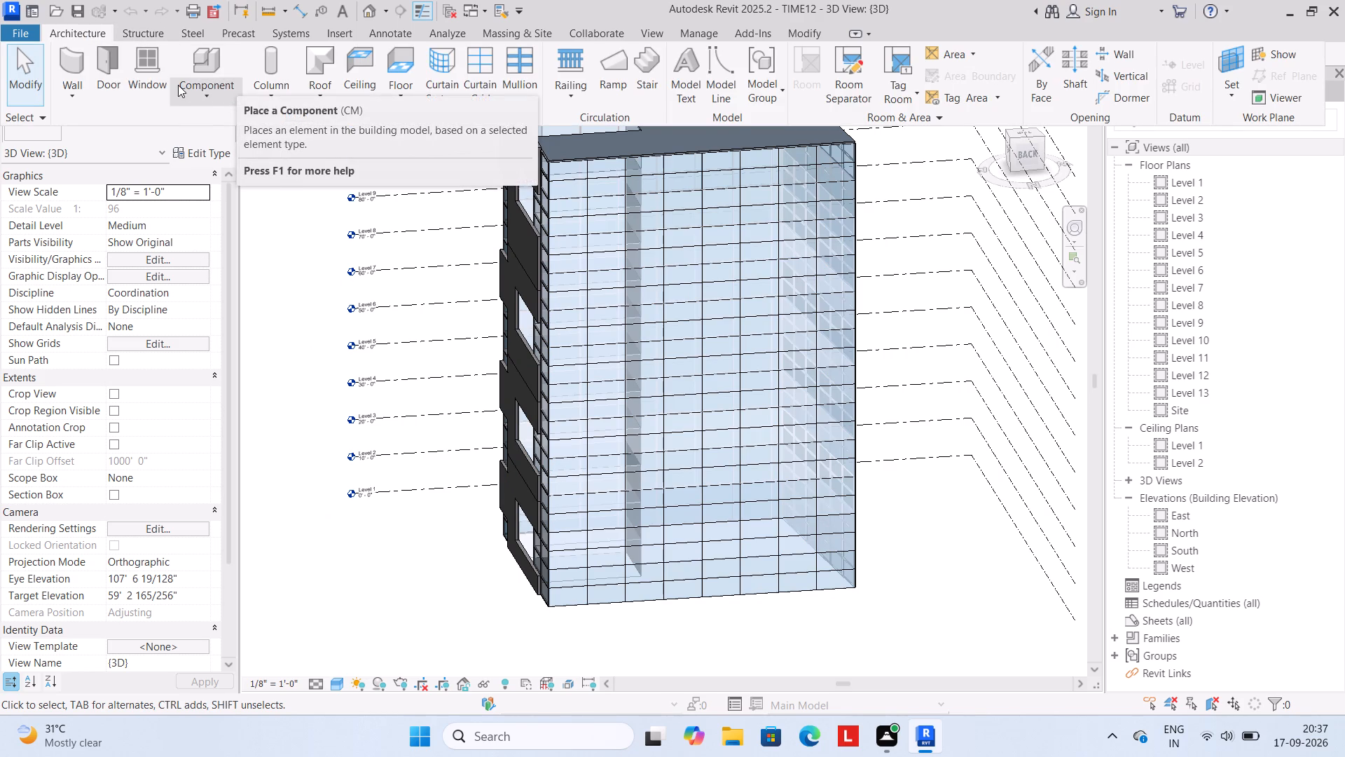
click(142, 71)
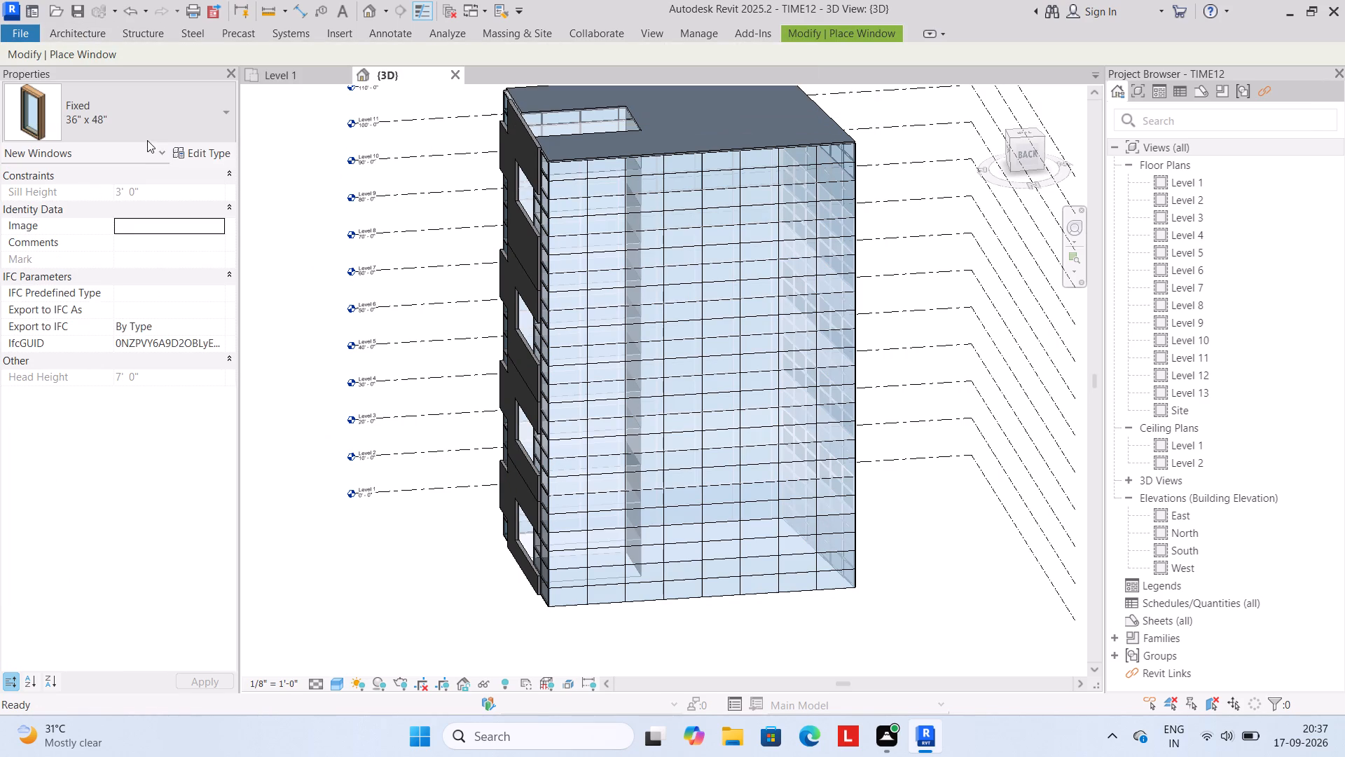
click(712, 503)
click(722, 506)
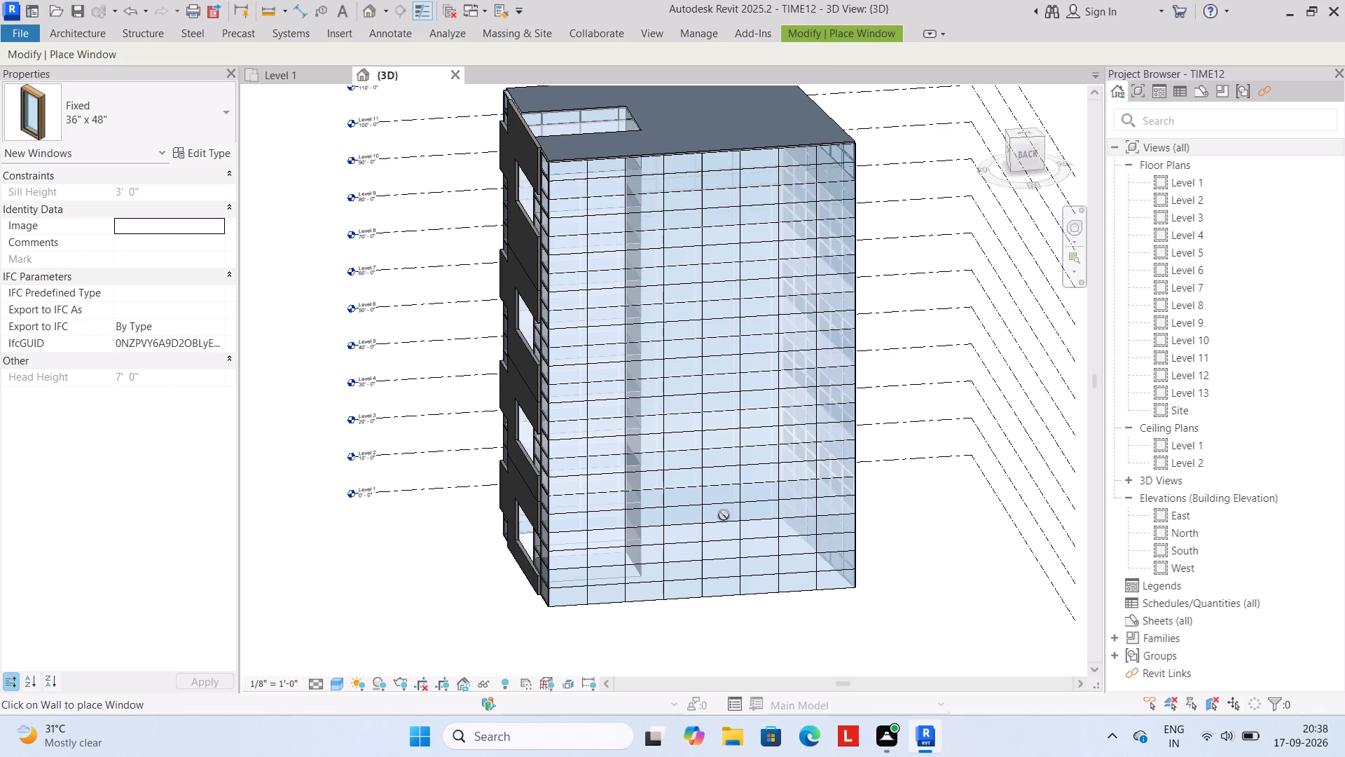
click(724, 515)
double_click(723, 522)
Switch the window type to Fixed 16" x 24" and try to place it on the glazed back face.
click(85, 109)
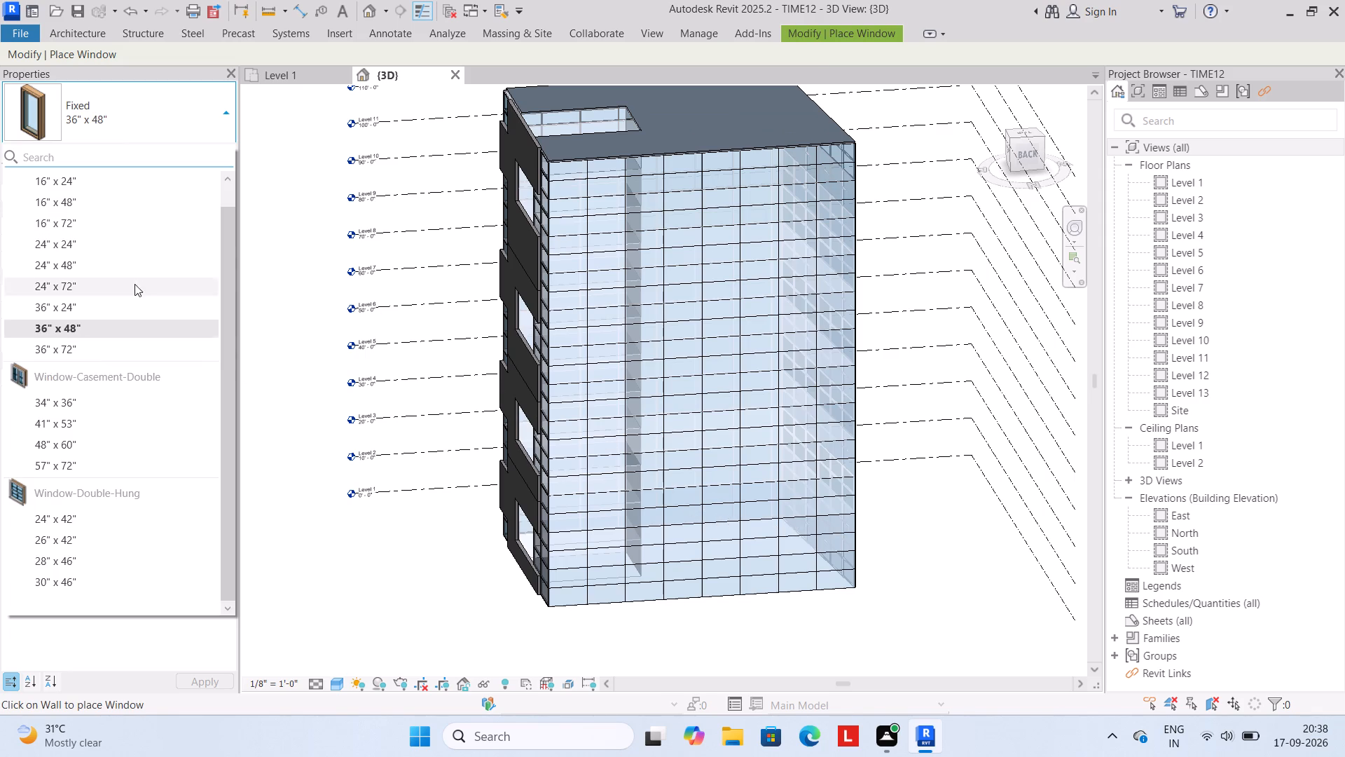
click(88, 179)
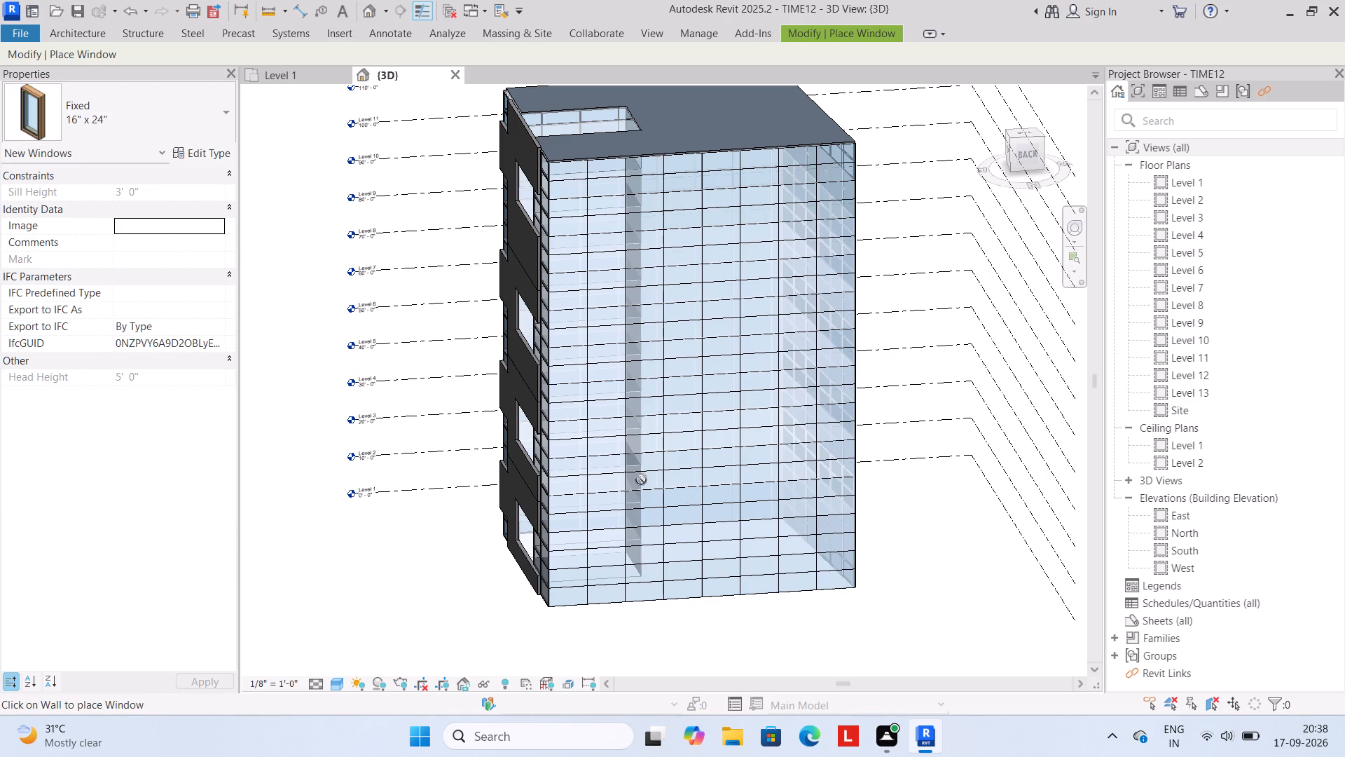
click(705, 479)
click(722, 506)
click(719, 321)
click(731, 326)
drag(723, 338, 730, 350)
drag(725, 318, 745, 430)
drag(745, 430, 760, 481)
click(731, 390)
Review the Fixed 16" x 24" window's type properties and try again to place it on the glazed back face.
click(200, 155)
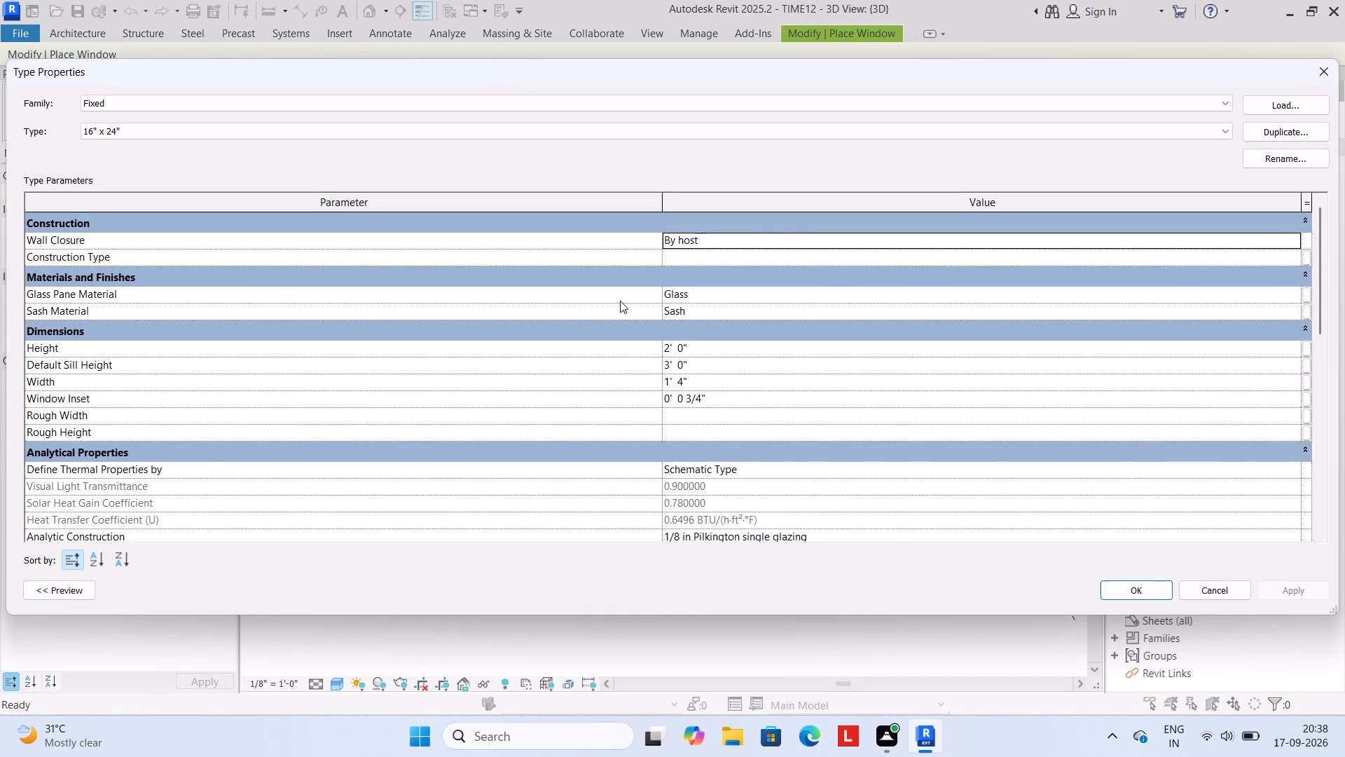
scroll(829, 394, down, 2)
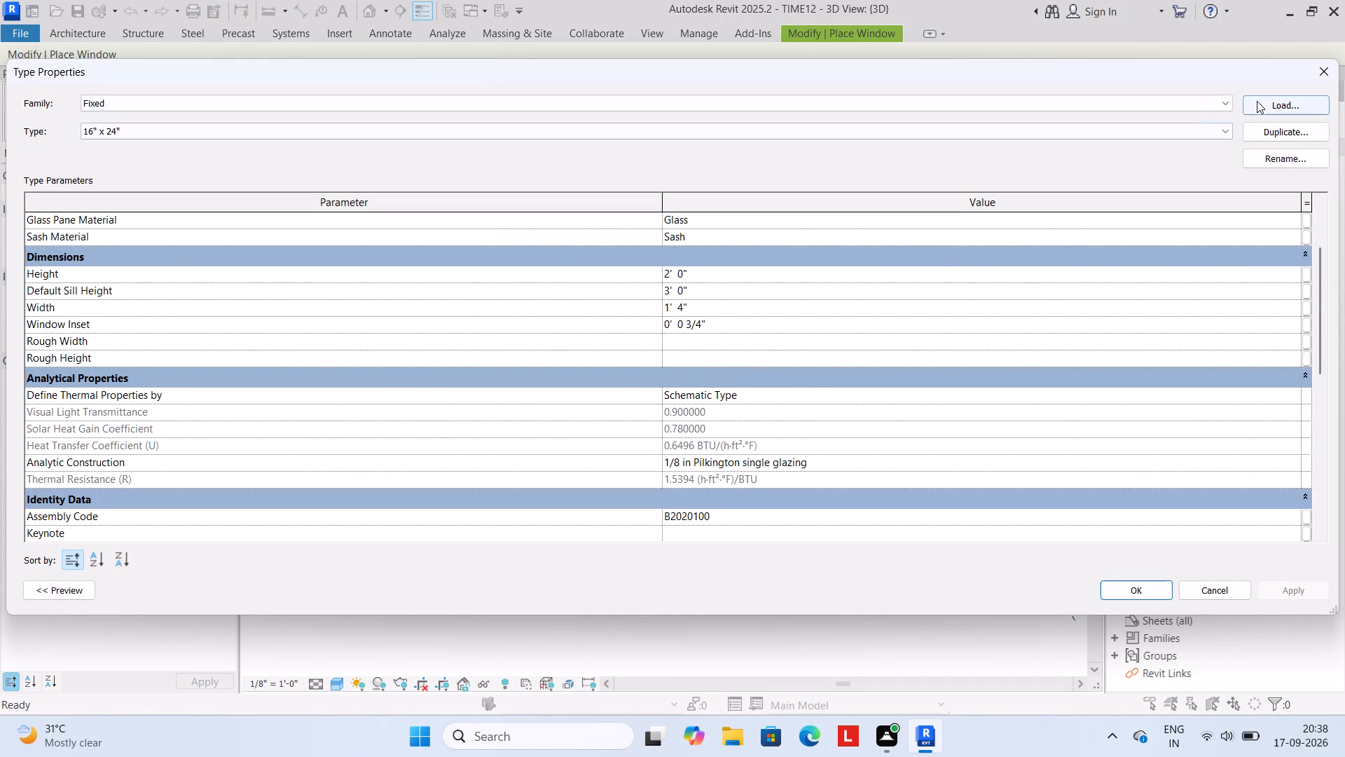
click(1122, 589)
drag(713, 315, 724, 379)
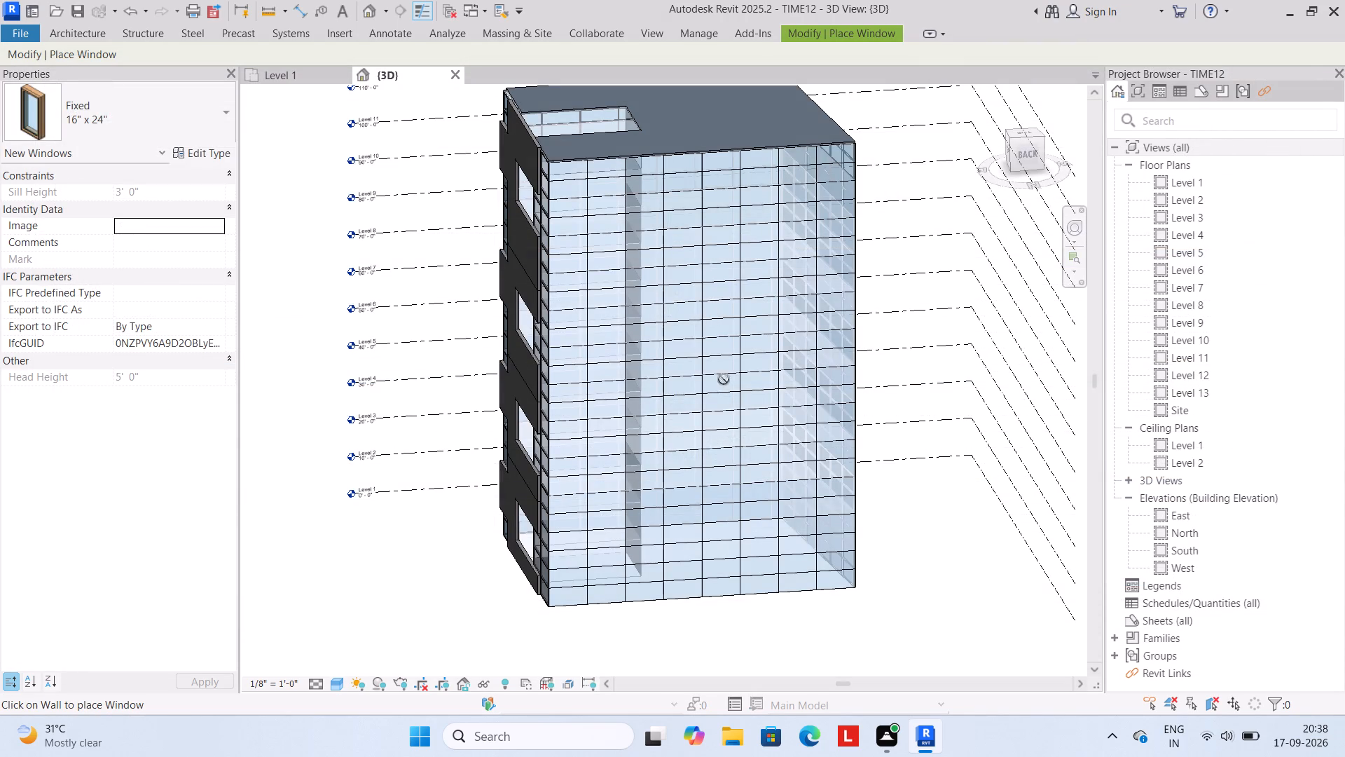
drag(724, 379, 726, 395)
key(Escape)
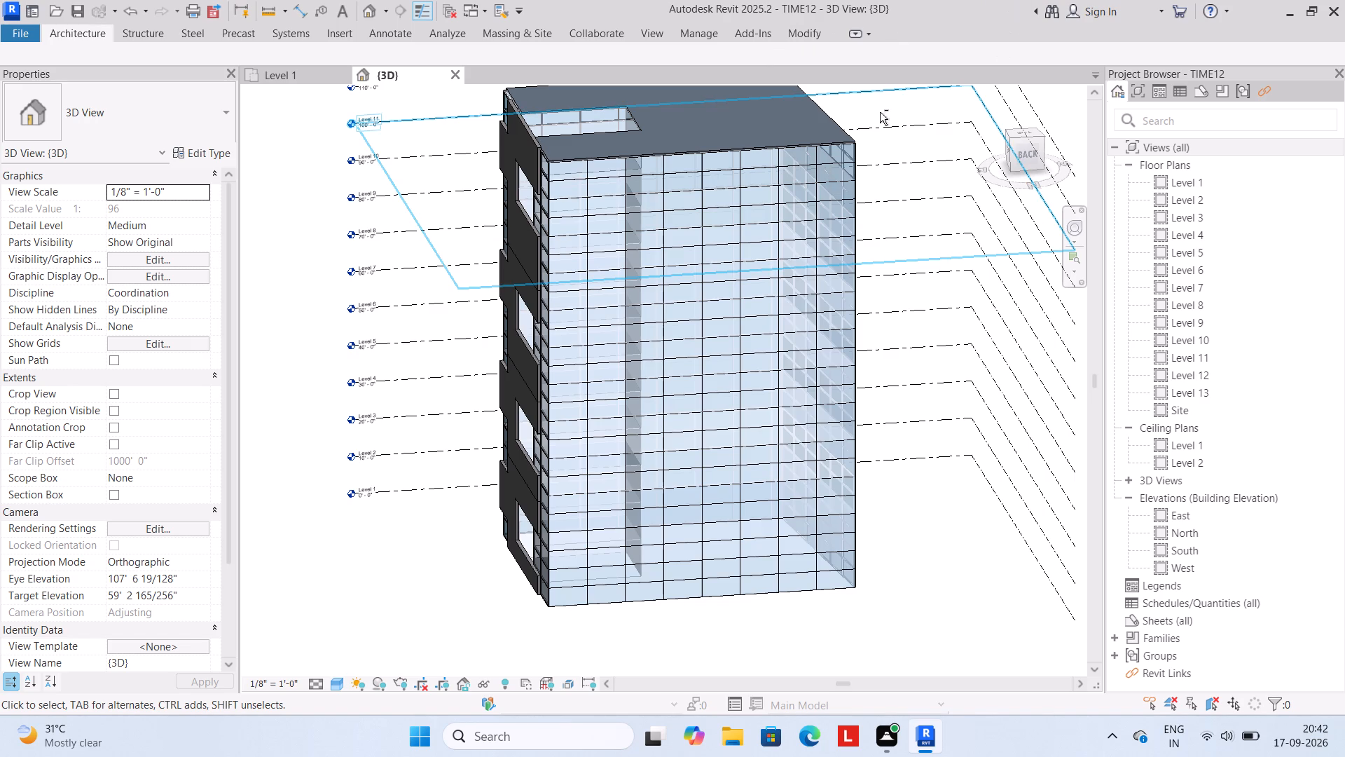
Examine the grey facade side up close, including its openings and the curtain-system glazing behind them.
shift+middle_drag(857, 101, 837, 145)
shift+middle_drag(612, 329, 611, 329)
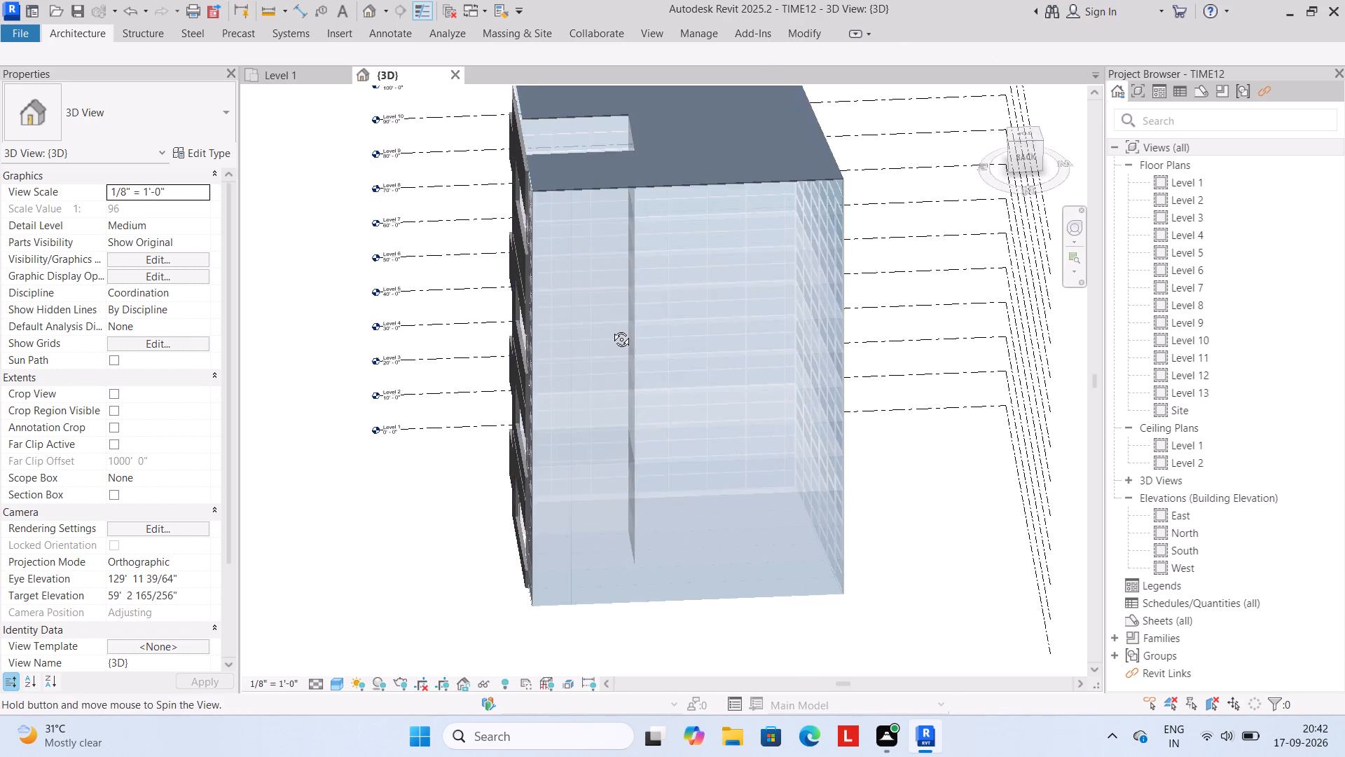
shift+middle_drag(611, 329, 794, 468)
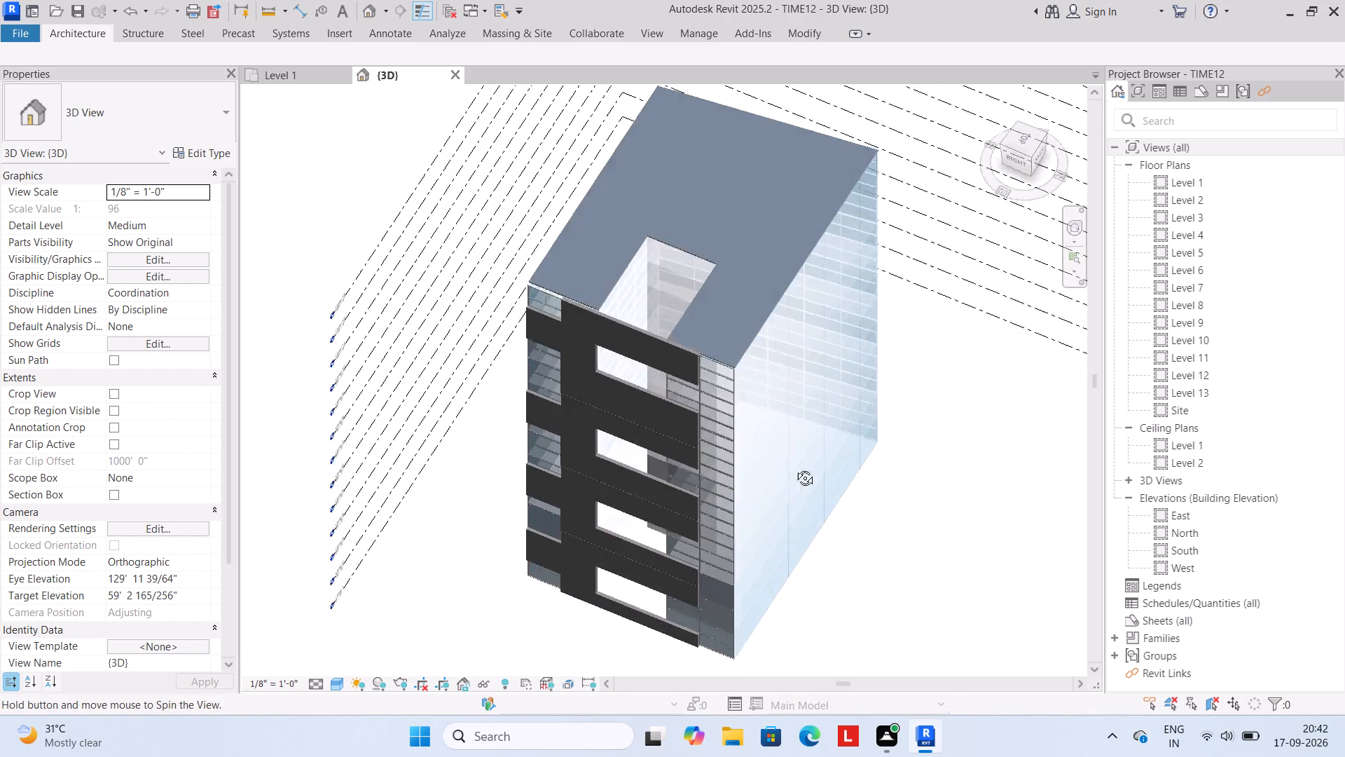
shift+middle_drag(794, 468, 917, 385)
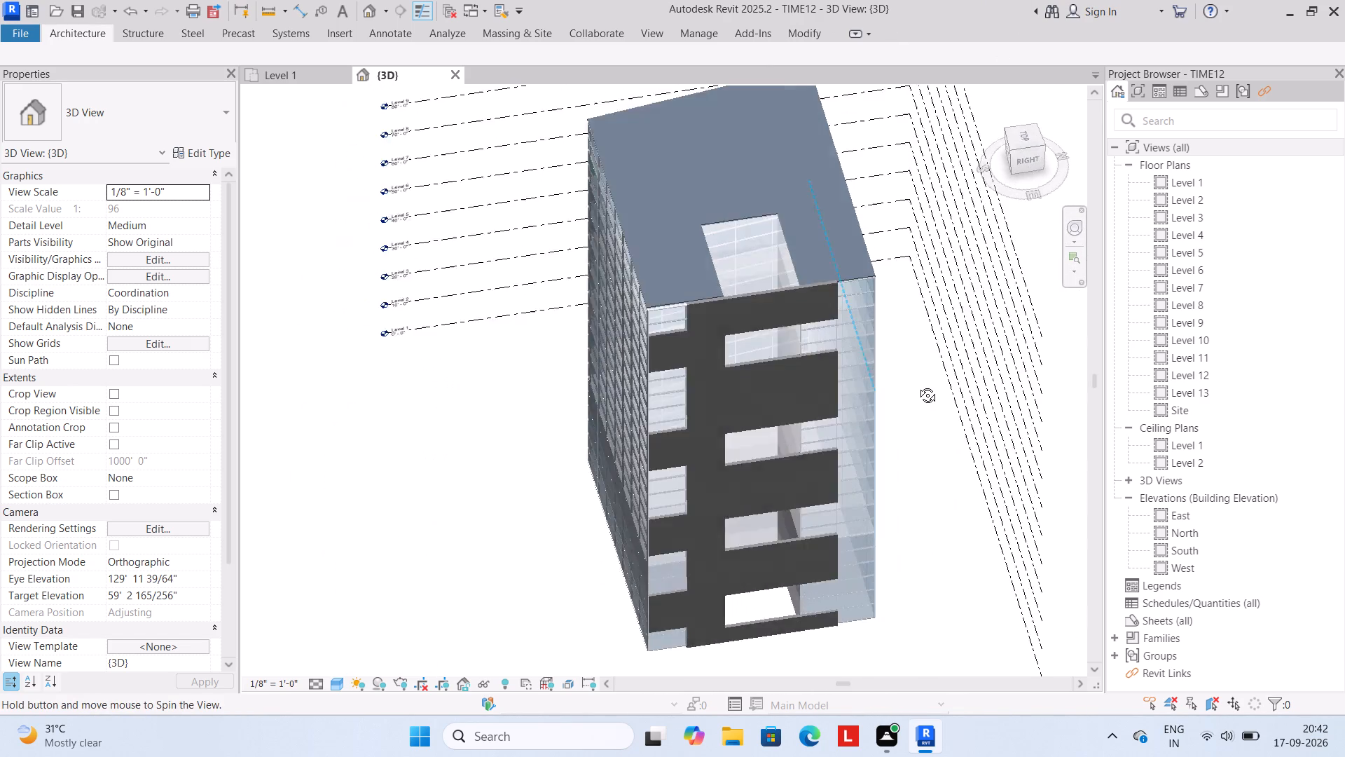
shift+middle_drag(917, 385, 906, 383)
scroll(862, 404, up, 2)
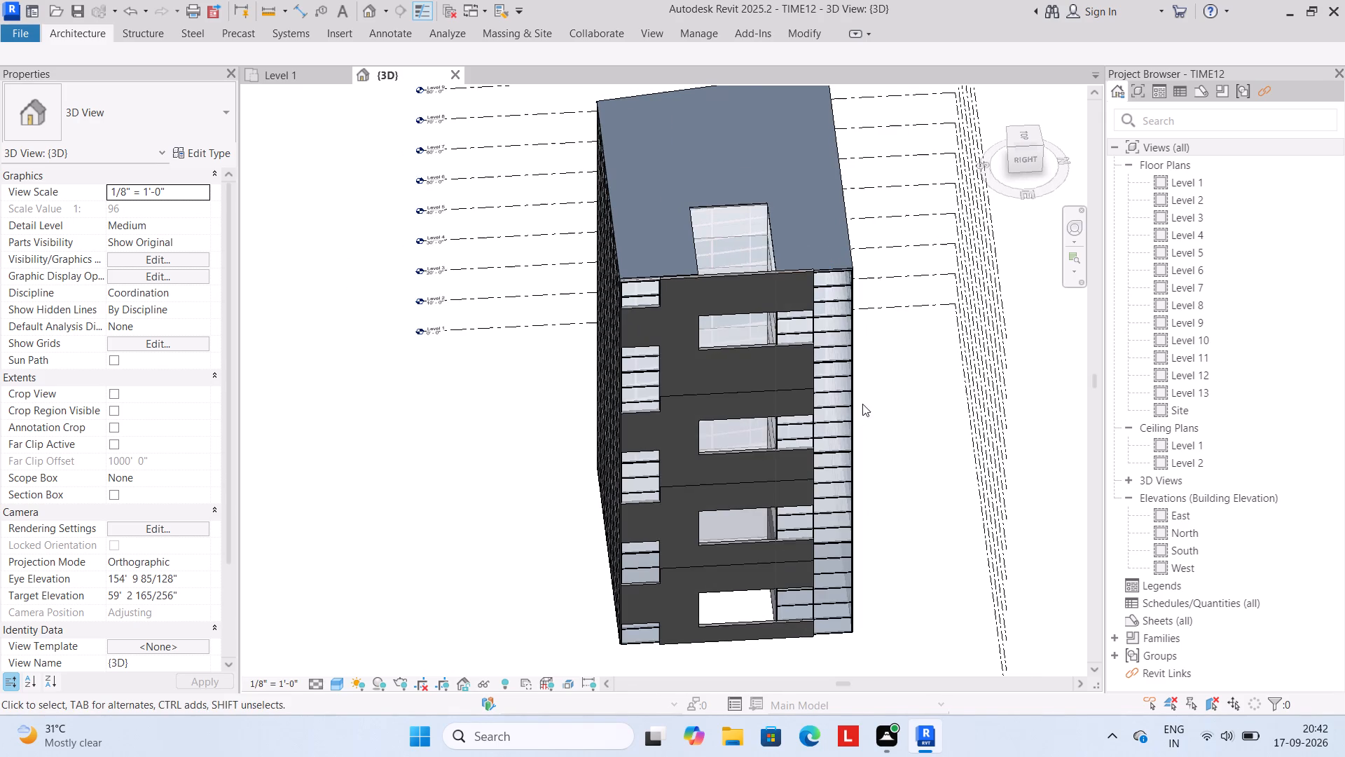
scroll(862, 404, up, 2)
scroll(880, 442, down, 2)
middle_drag(880, 442, 866, 286)
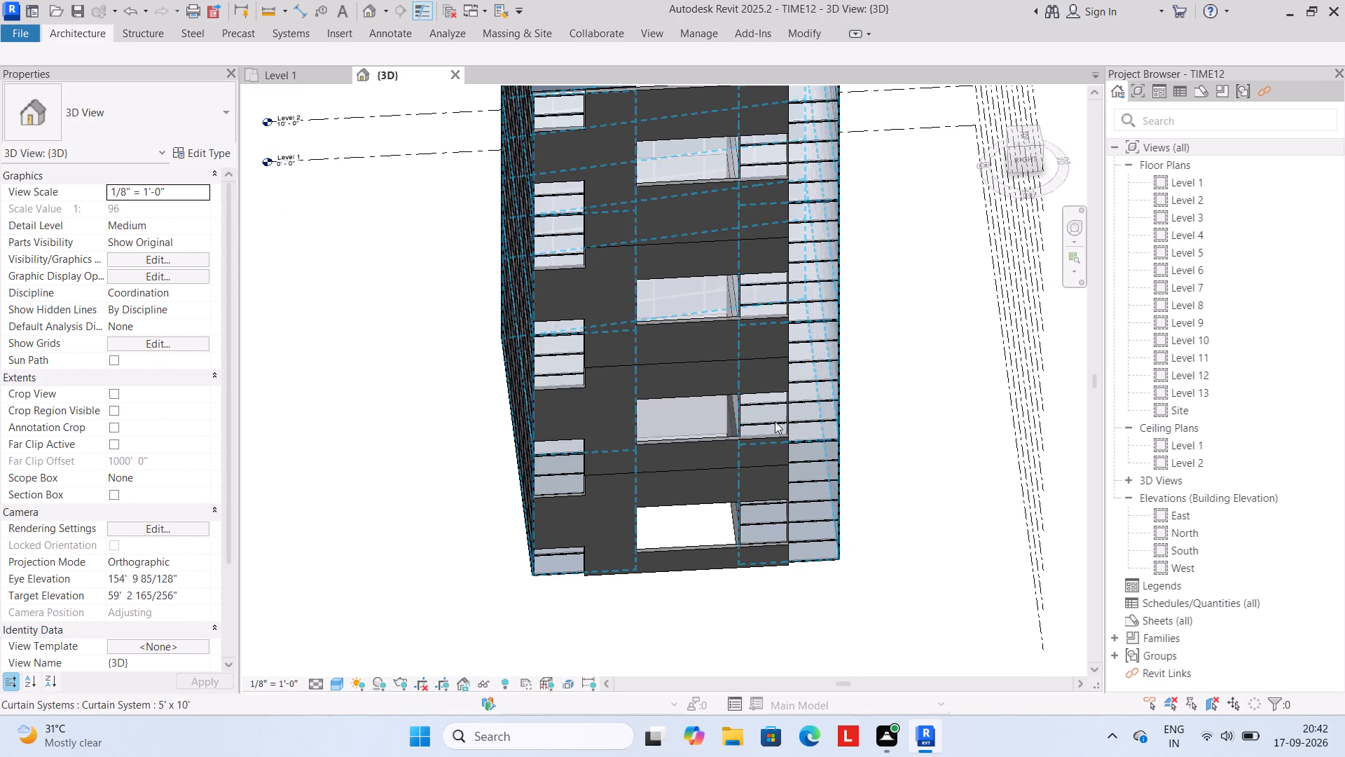
click(763, 426)
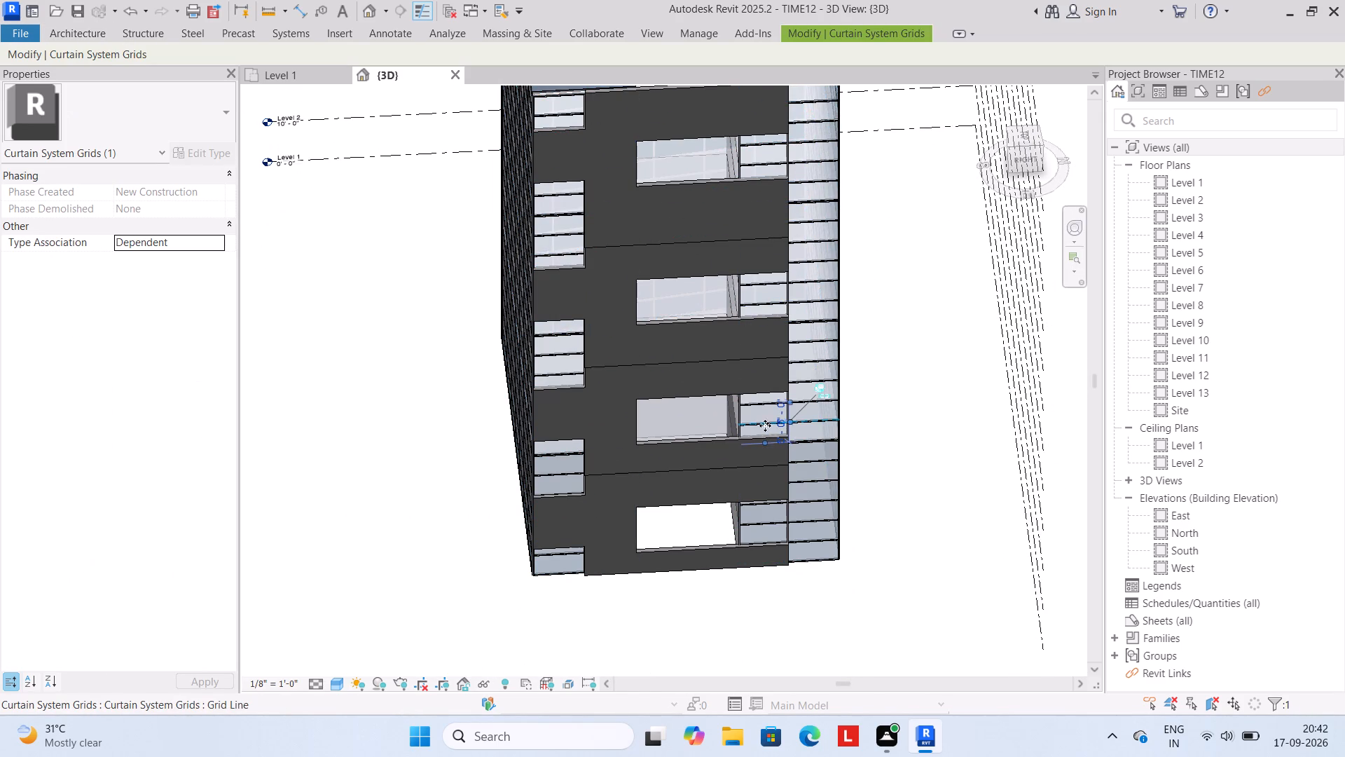
key(Escape)
key(Escape)
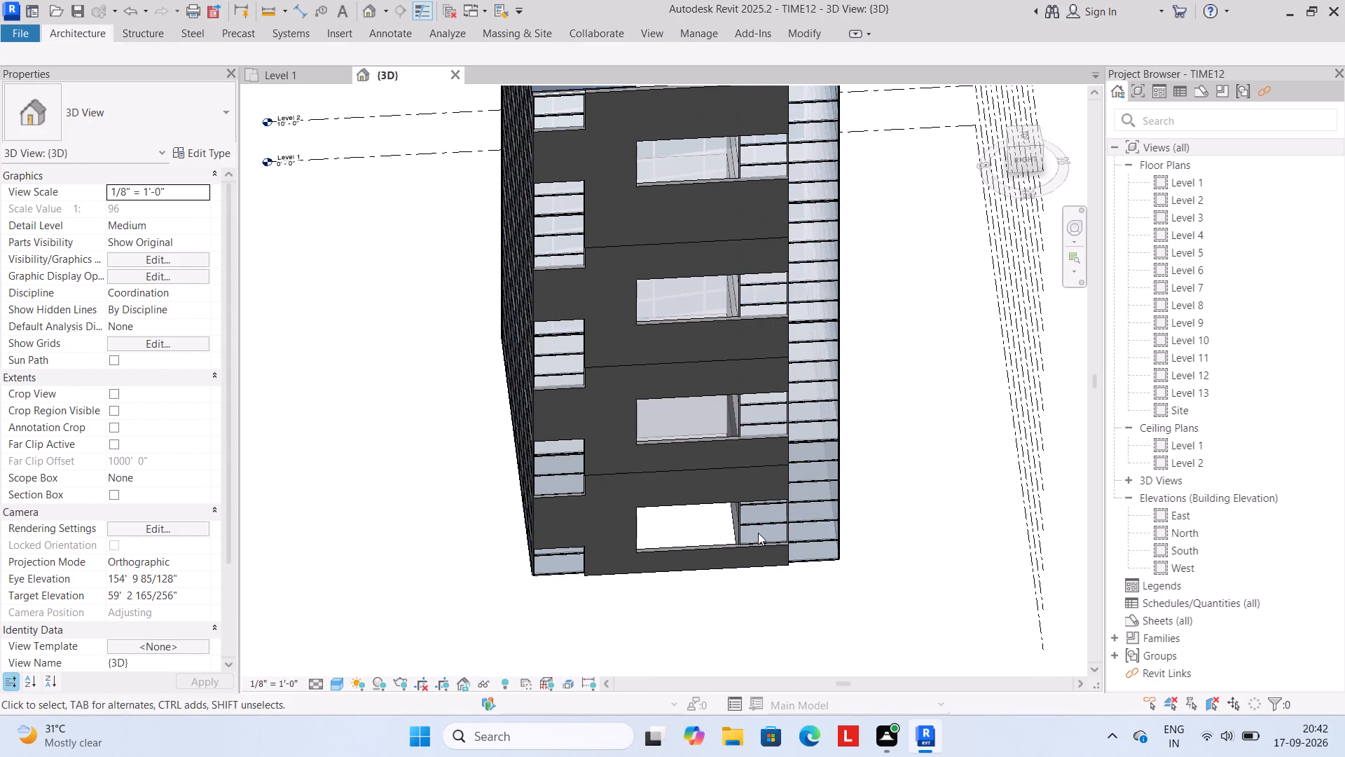
click(764, 525)
click(695, 524)
In the Level 1 floor plan, select the entire building outline and unpin all the selected elements.
click(303, 67)
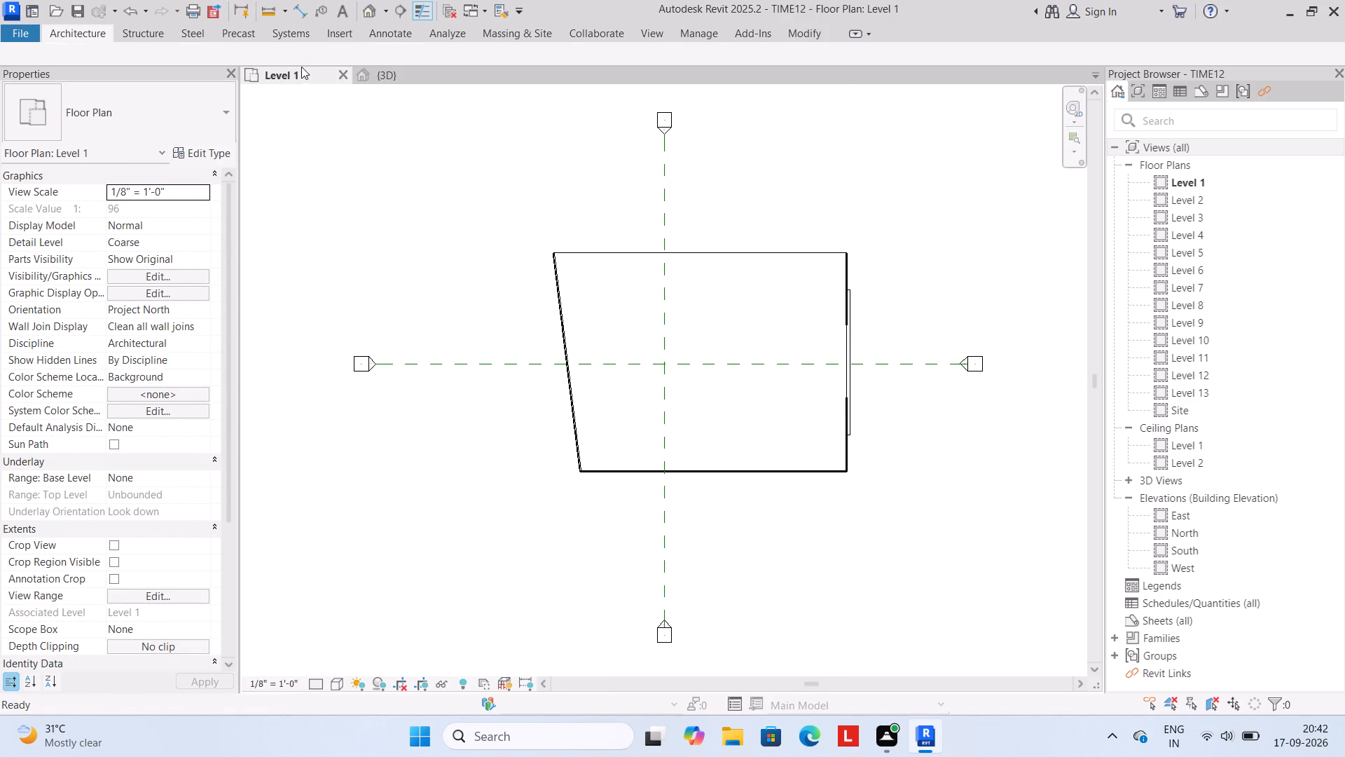
drag(446, 200, 453, 200)
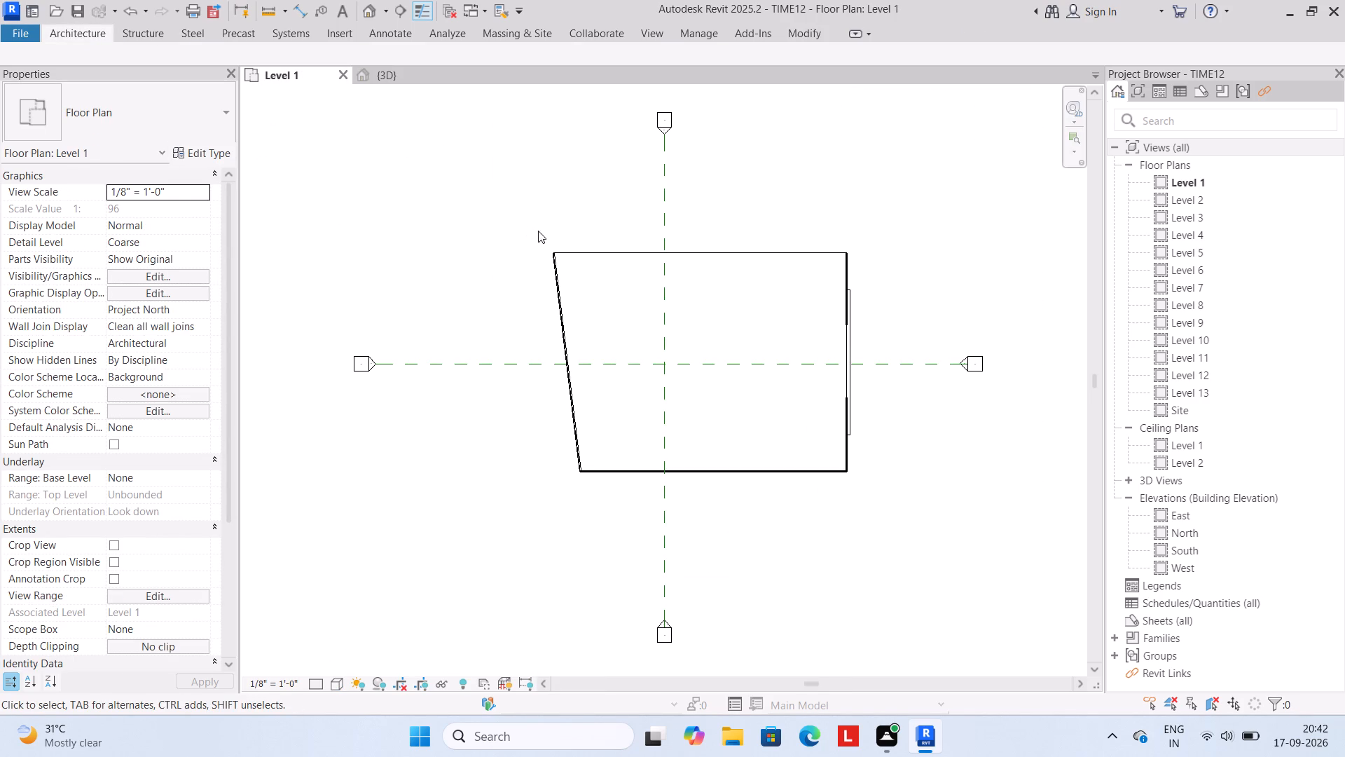
drag(516, 229, 542, 222)
click(512, 222)
drag(510, 221, 541, 221)
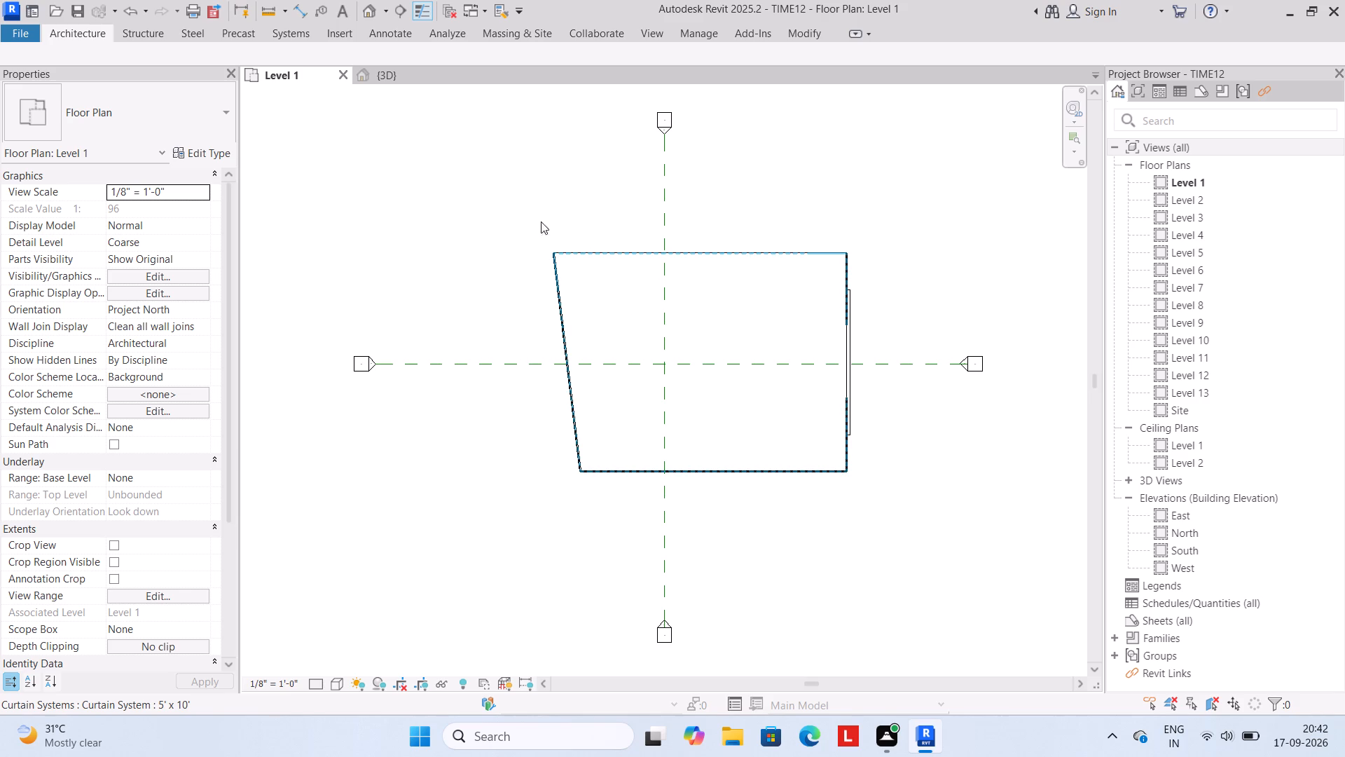
drag(541, 221, 893, 555)
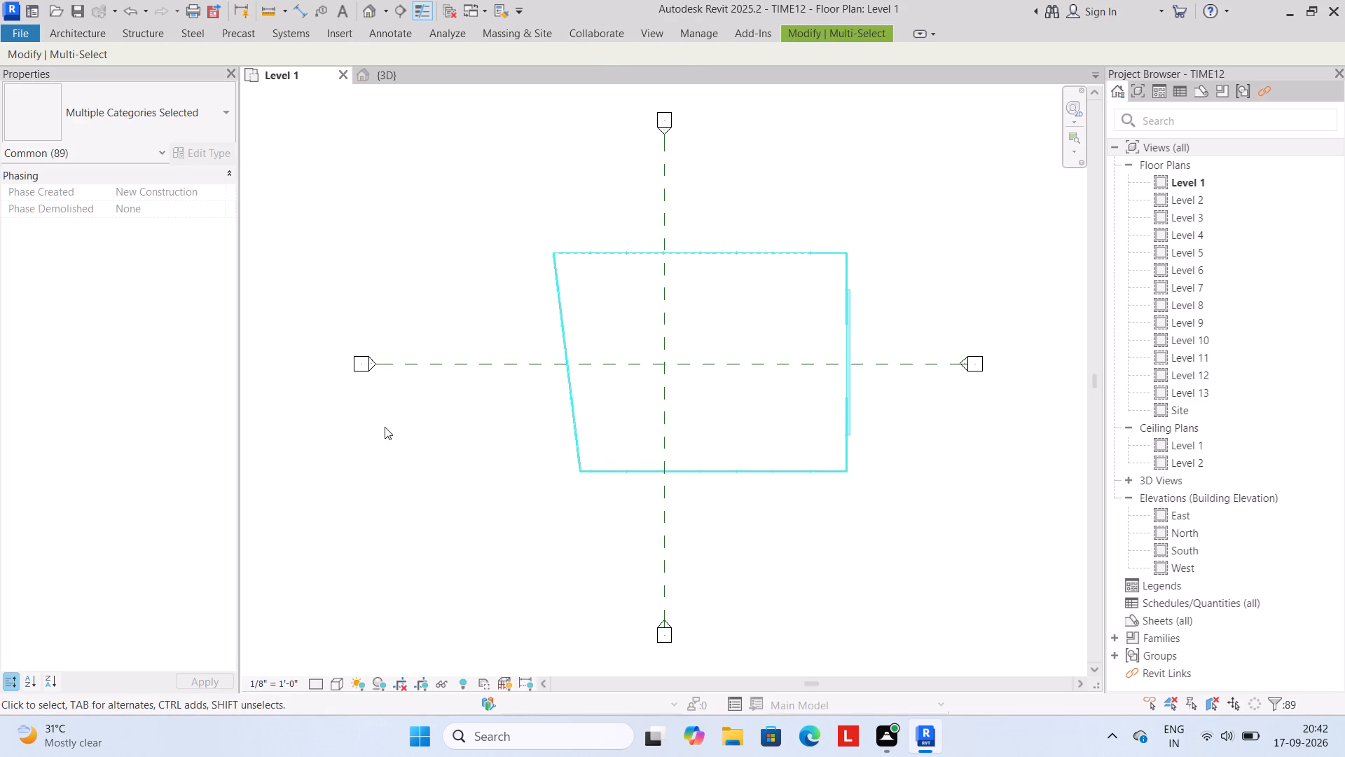
click(803, 28)
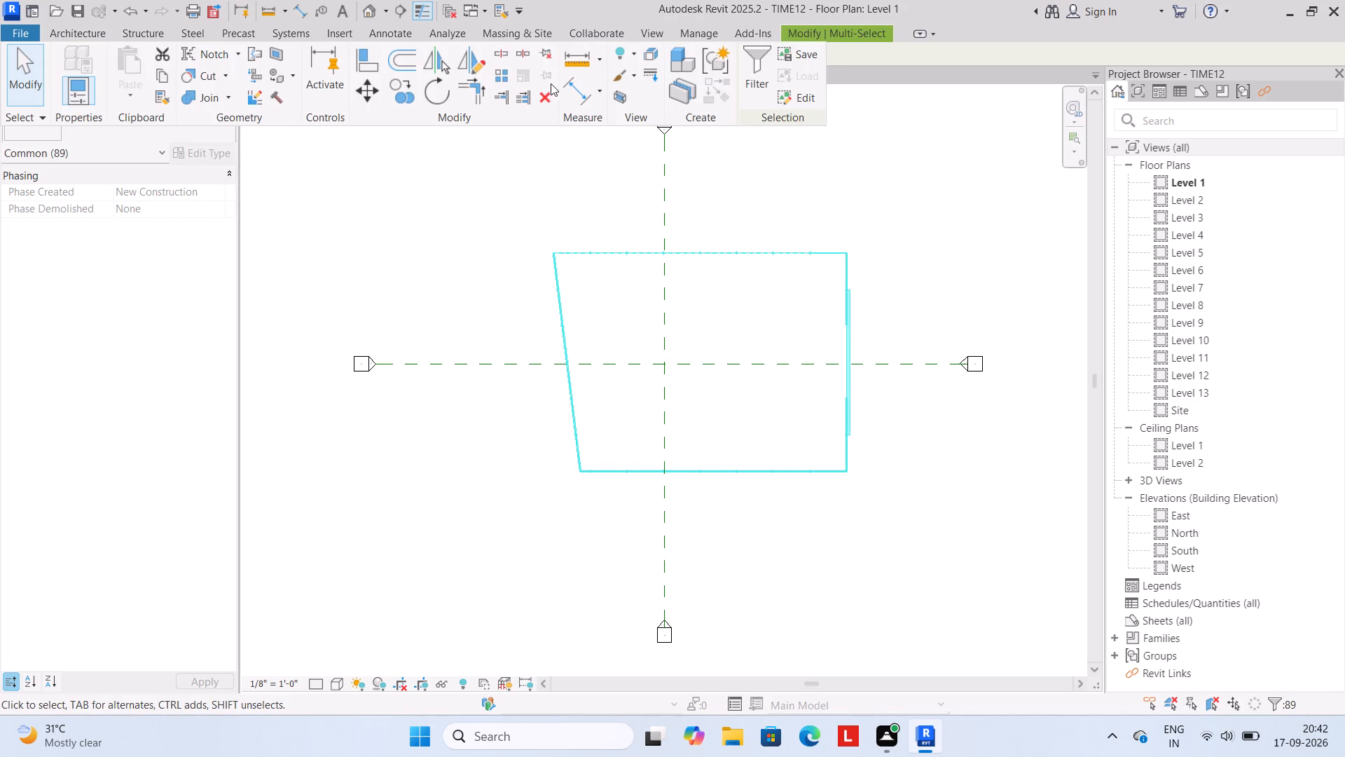
click(546, 51)
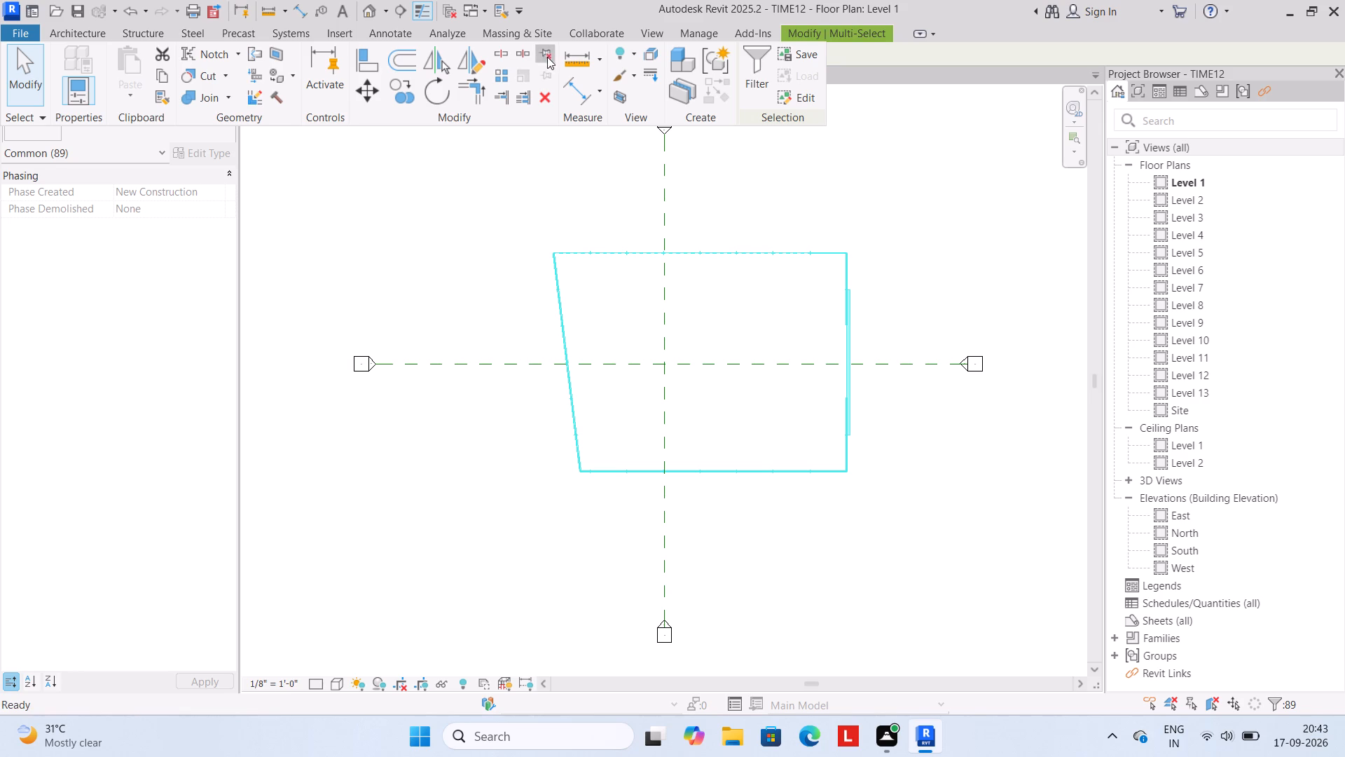
click(497, 243)
Examine the tower's glazed curtain-system faces and grey facade from all sides in the 3D view.
click(410, 81)
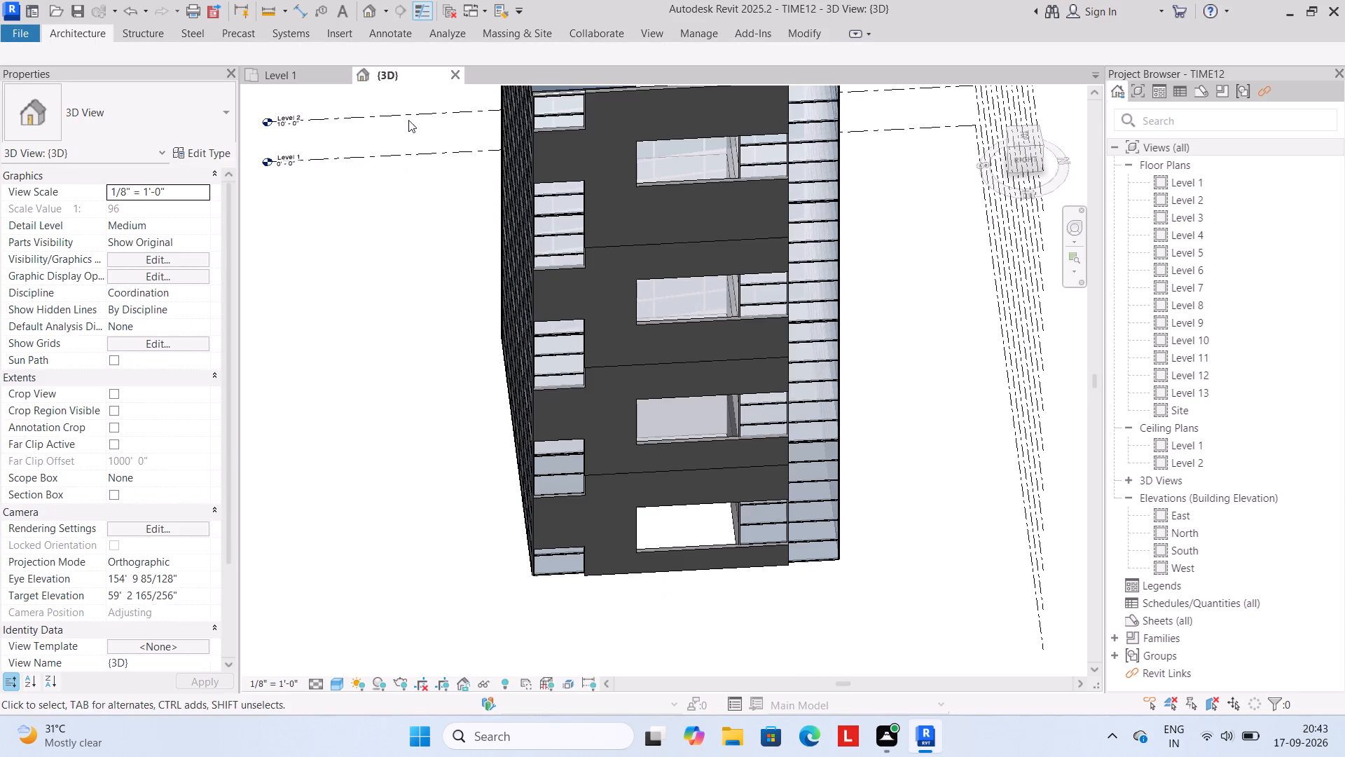
middle_drag(481, 418, 637, 476)
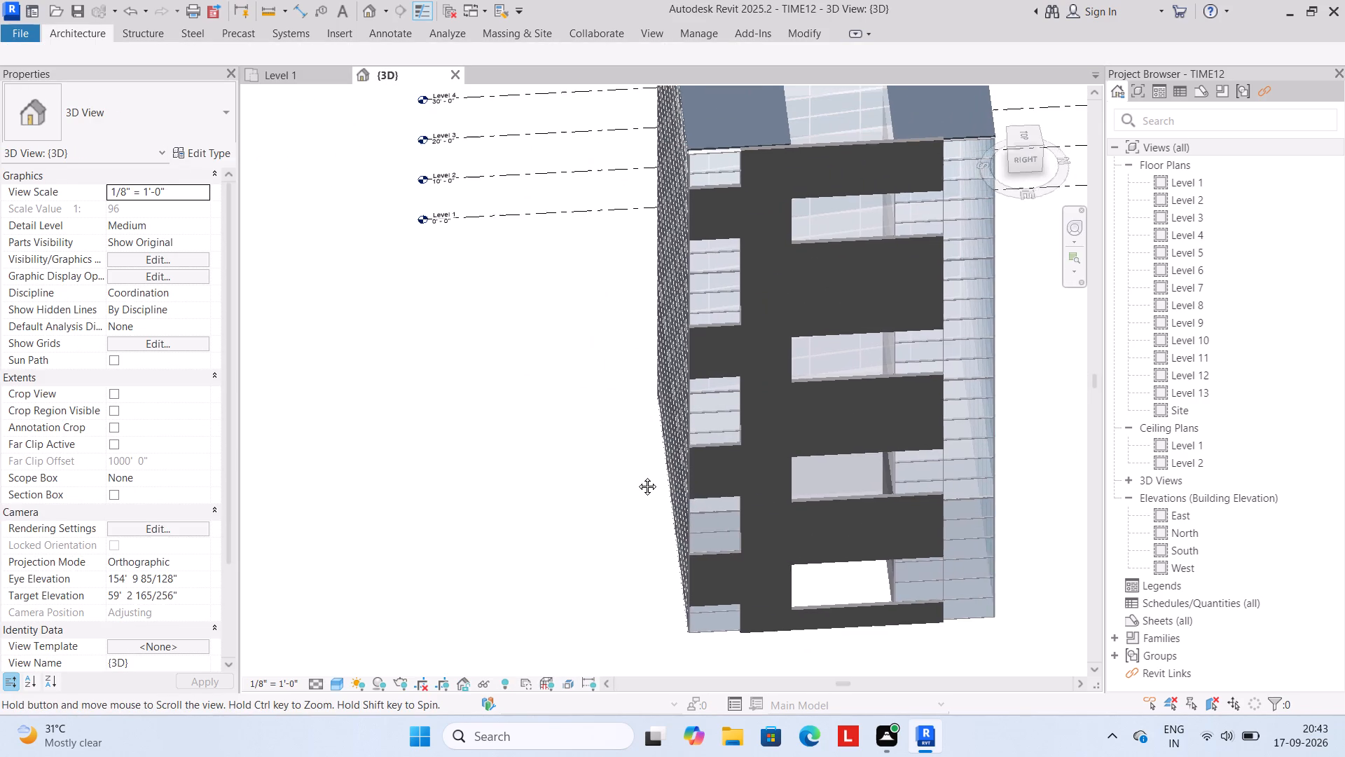
middle_drag(637, 476, 586, 471)
shift+middle_drag(577, 485, 734, 518)
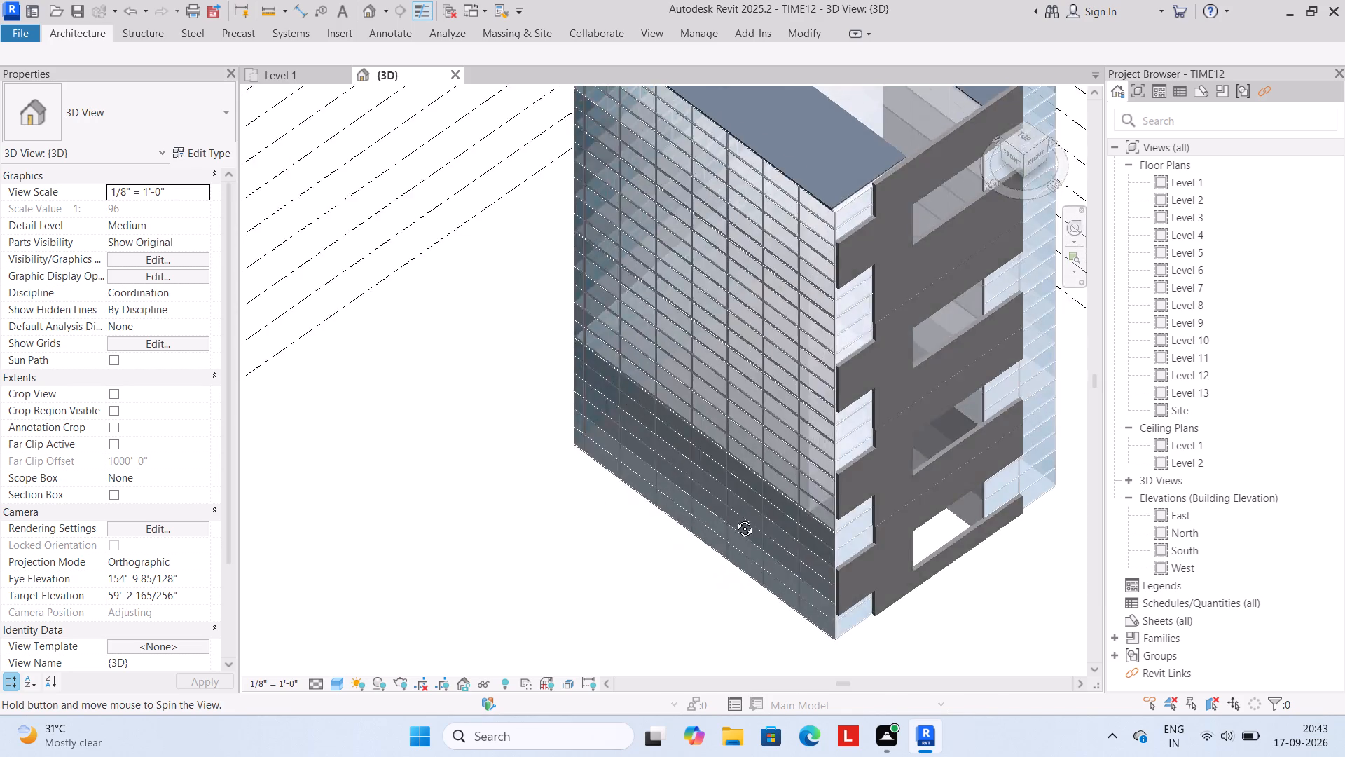
shift+middle_drag(734, 518, 314, 456)
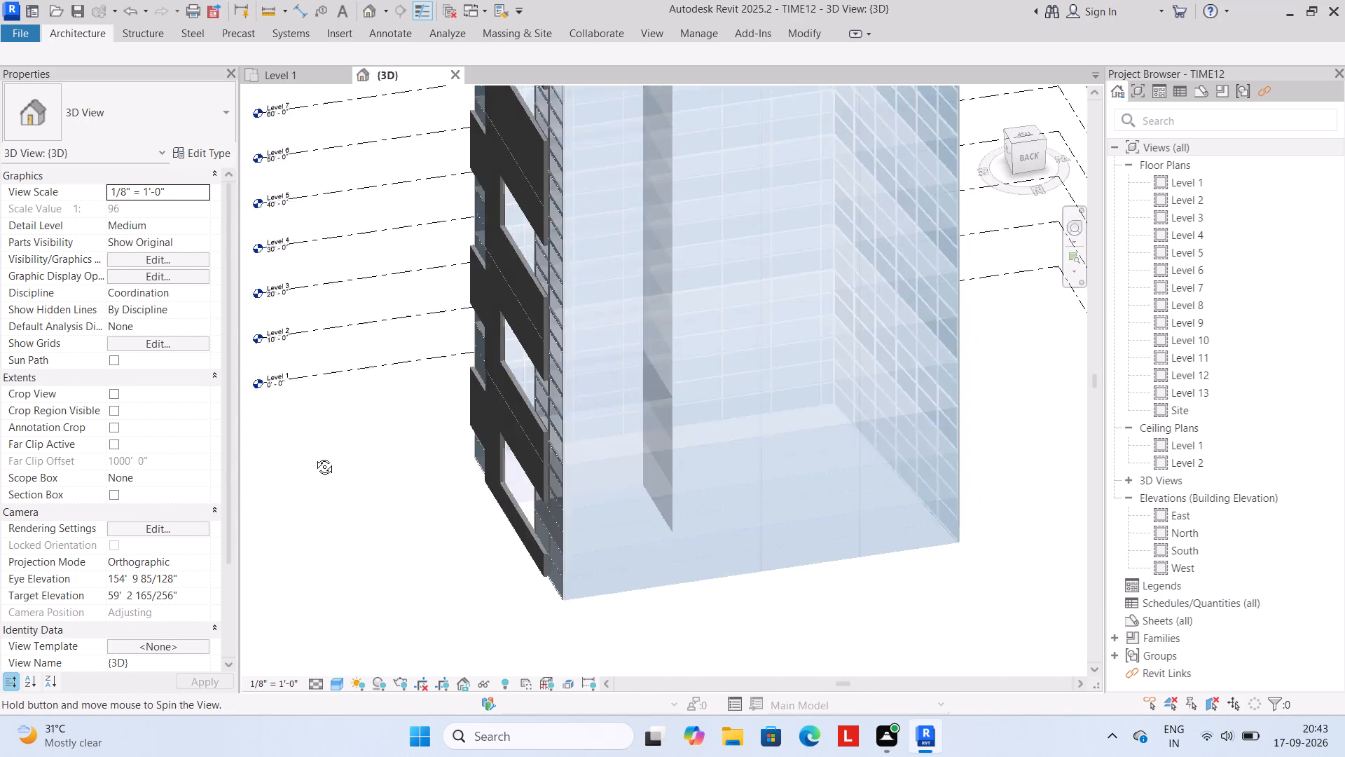
shift+middle_drag(314, 456, 282, 492)
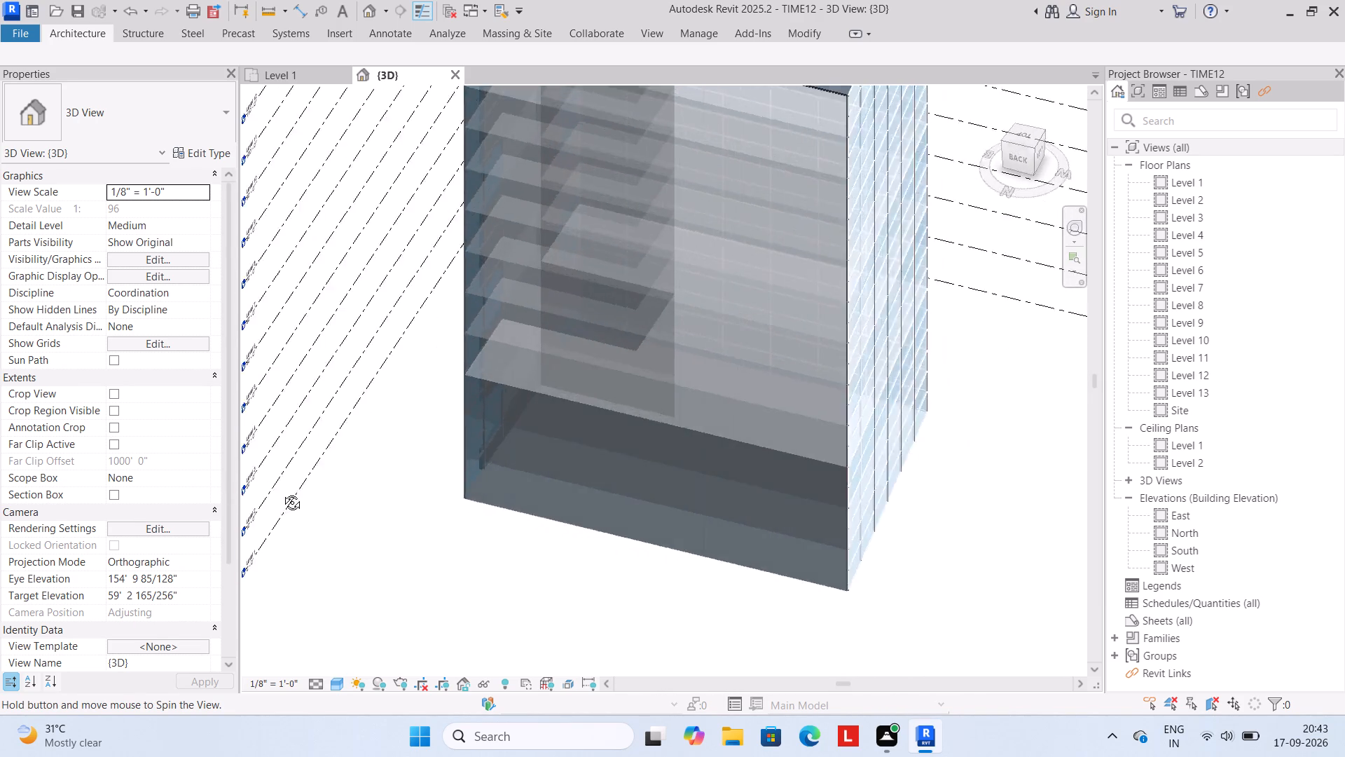
shift+middle_drag(282, 492, 249, 455)
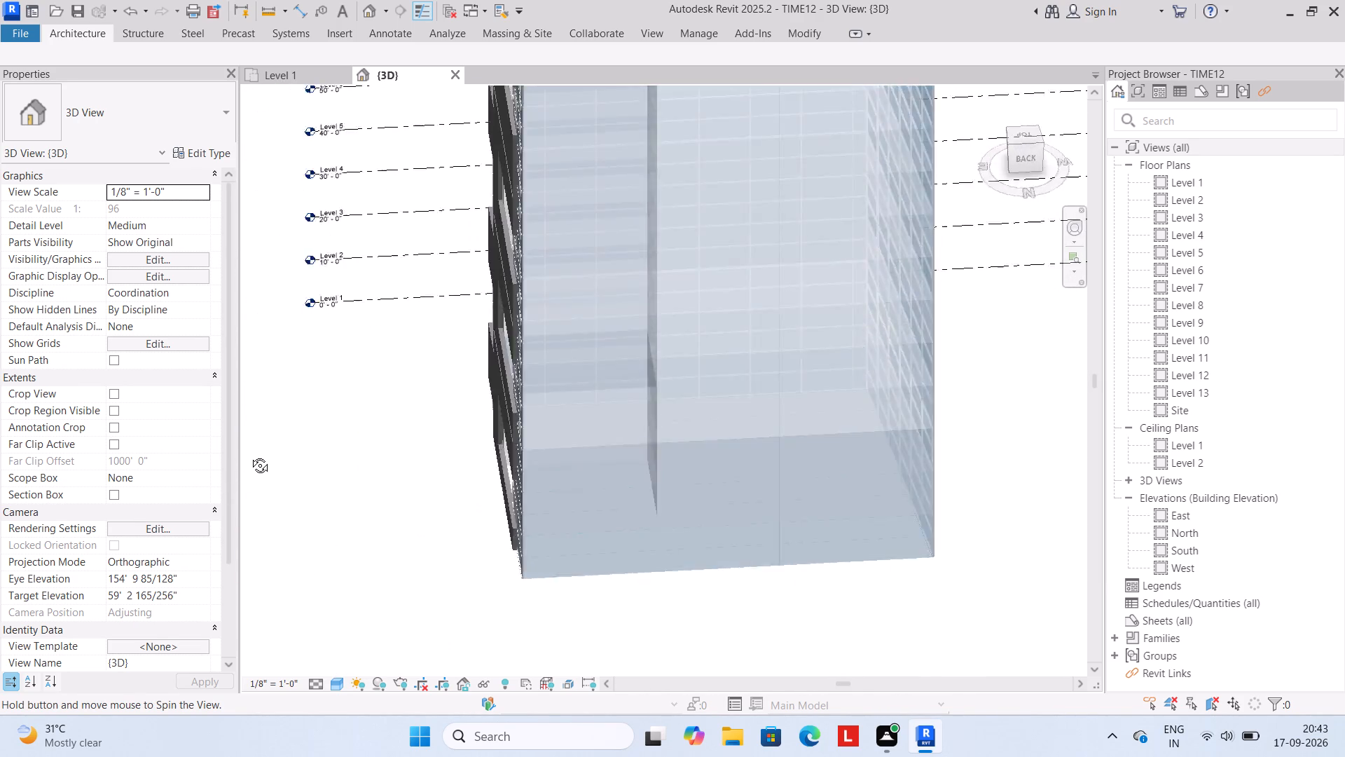
shift+middle_drag(249, 455, 6, 472)
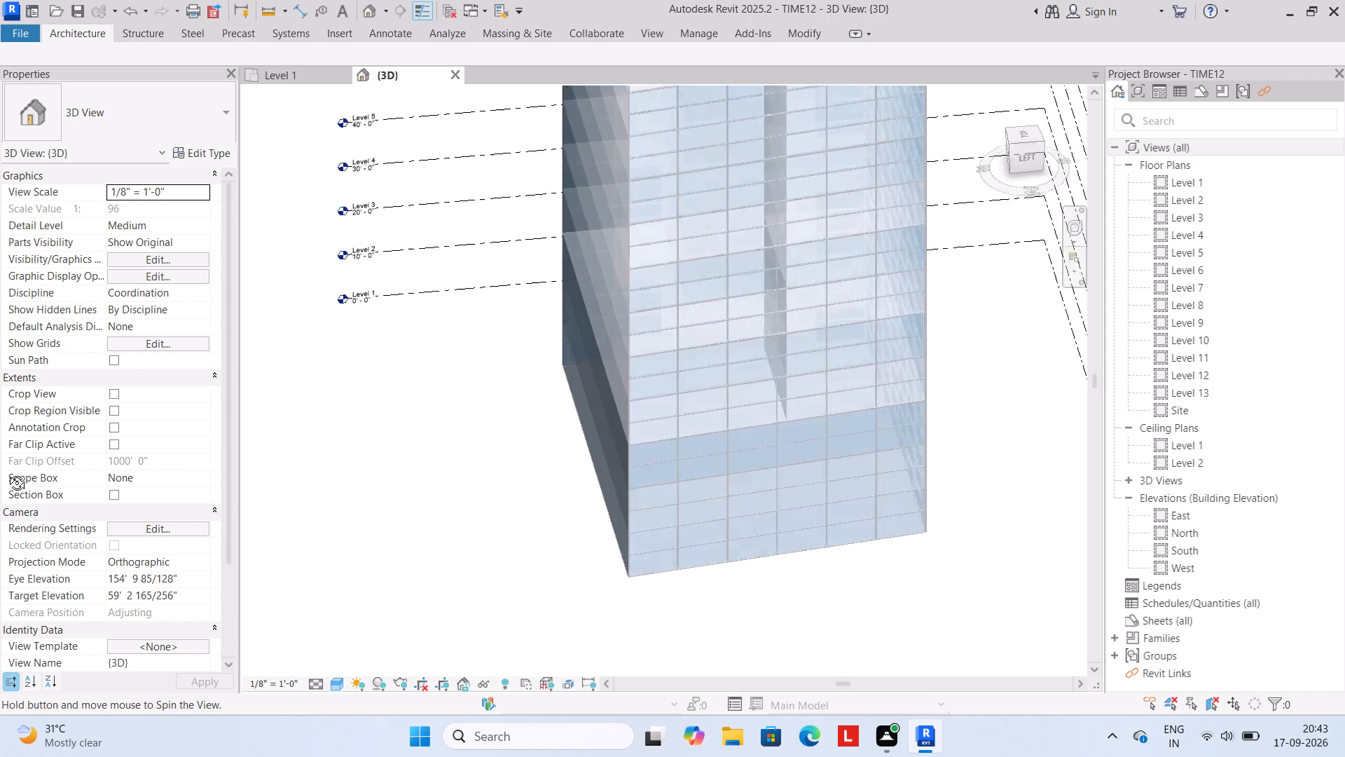
shift+middle_drag(6, 472, 124, 512)
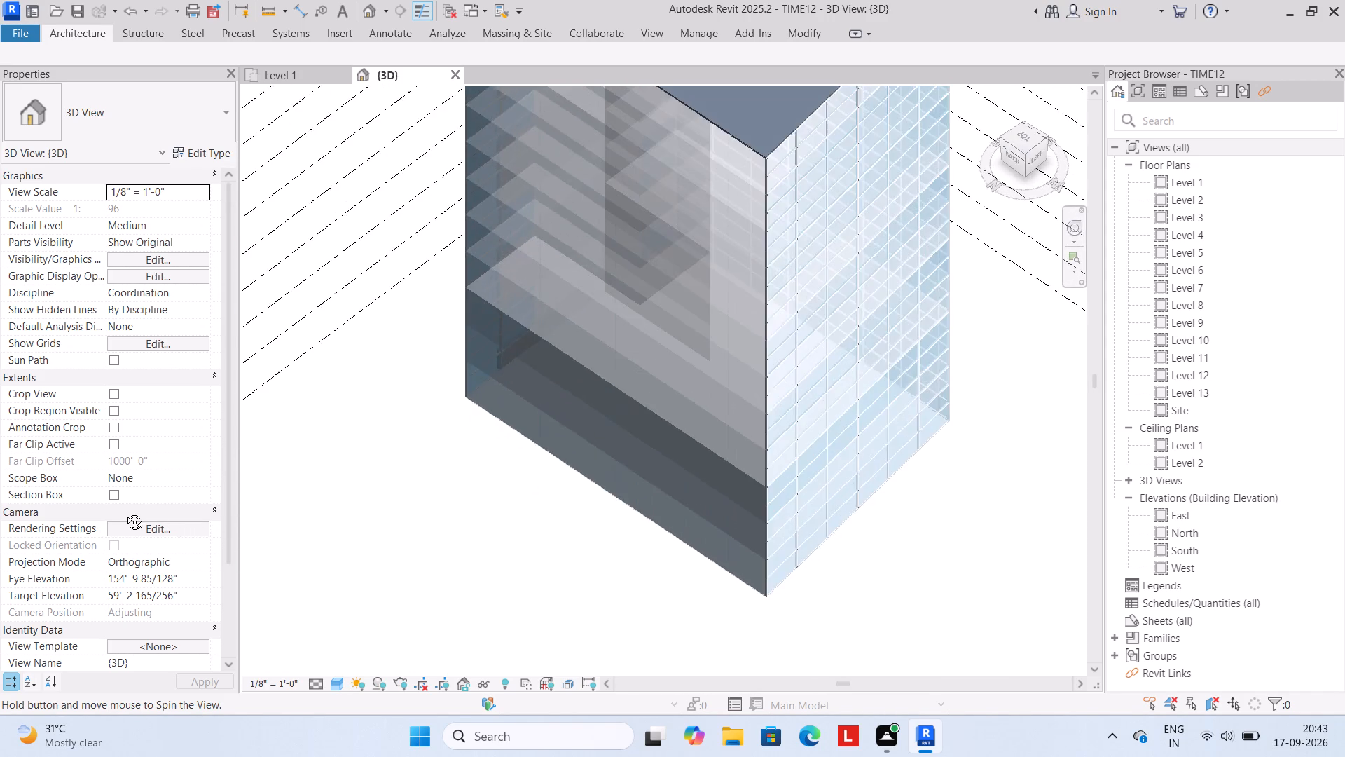
shift+middle_drag(124, 512, 148, 504)
scroll(708, 466, down, 2)
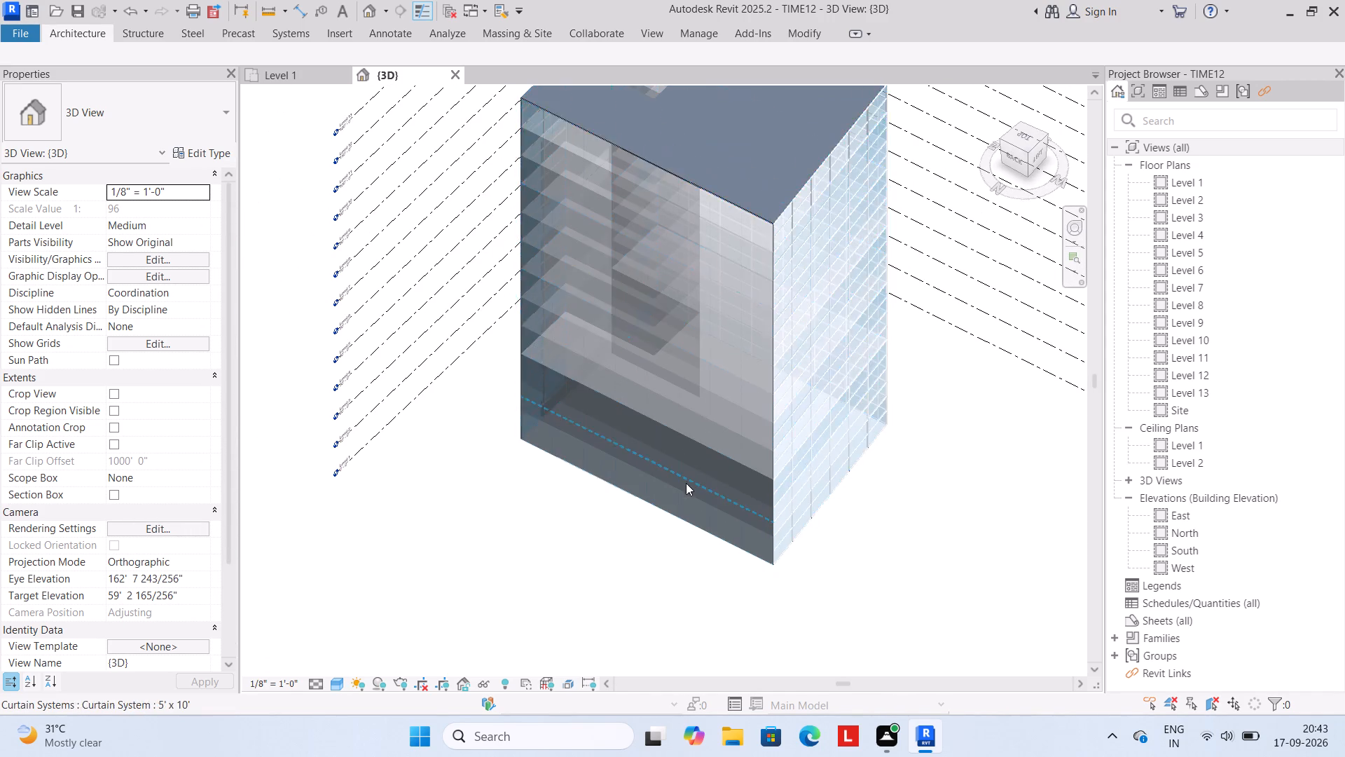
shift+middle_drag(681, 520, 815, 524)
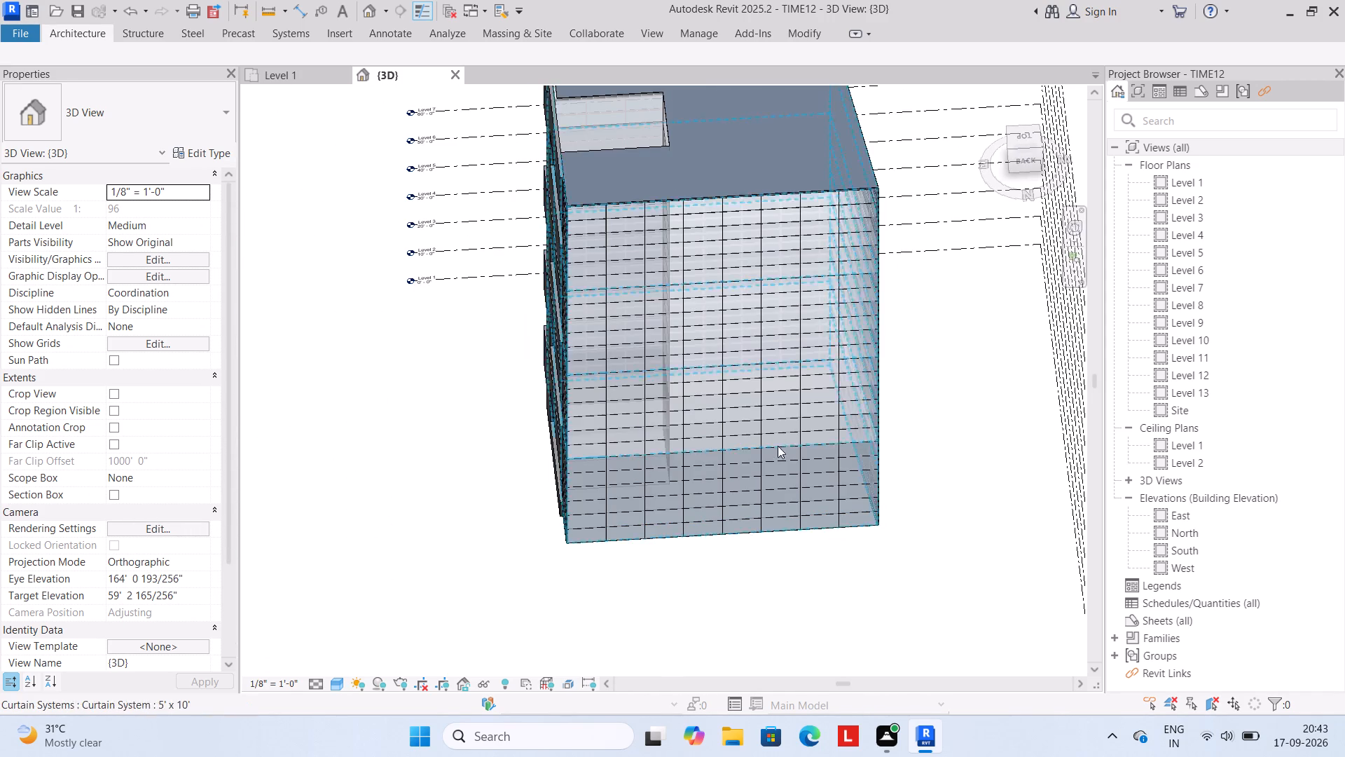
shift+middle_drag(818, 536, 350, 469)
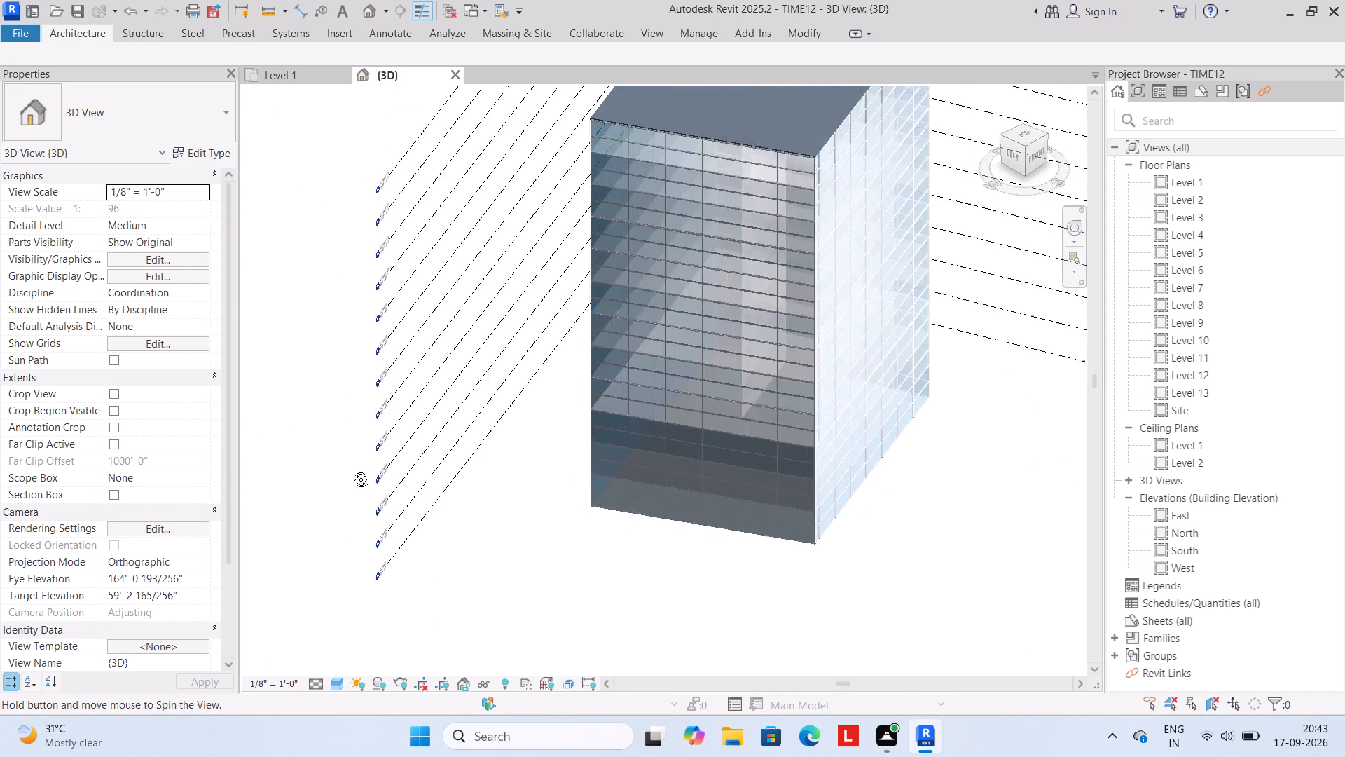
shift+middle_drag(350, 469, 356, 510)
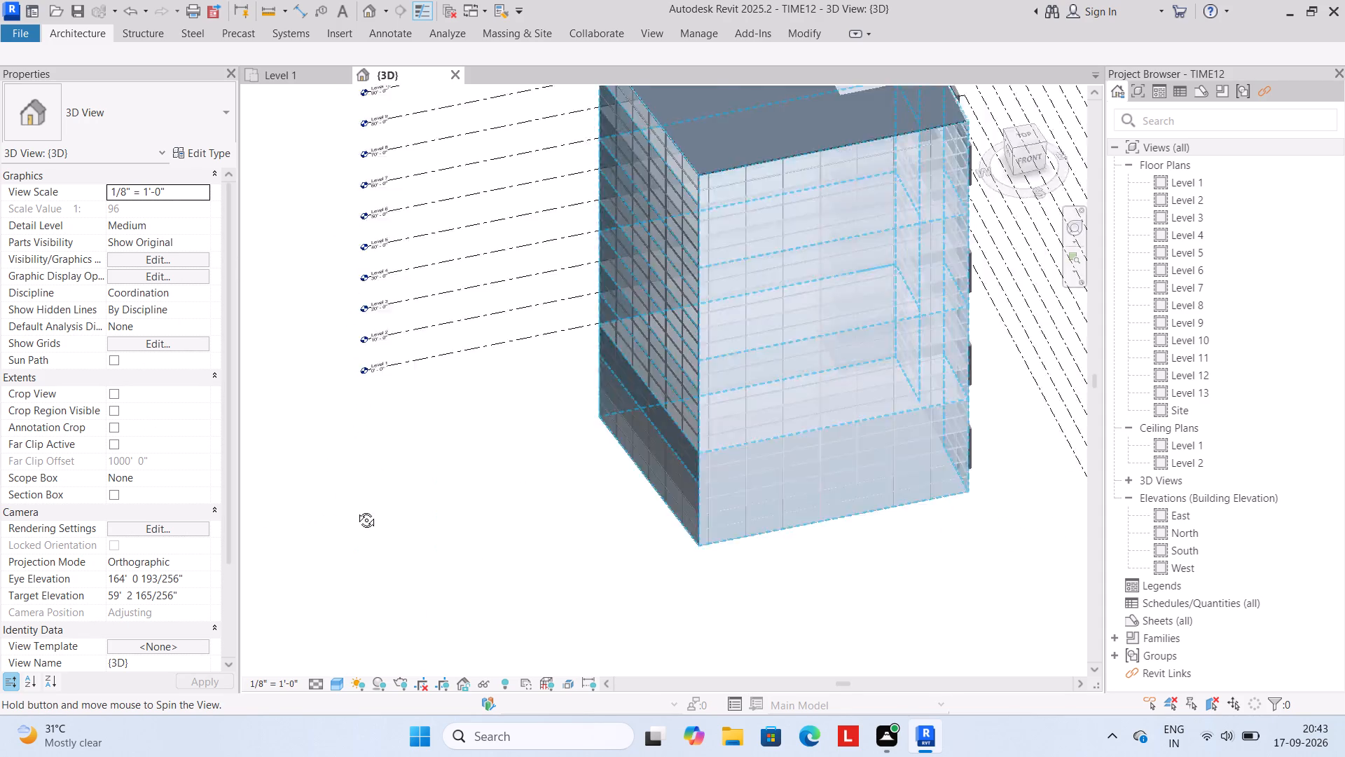
shift+middle_drag(356, 510, 524, 529)
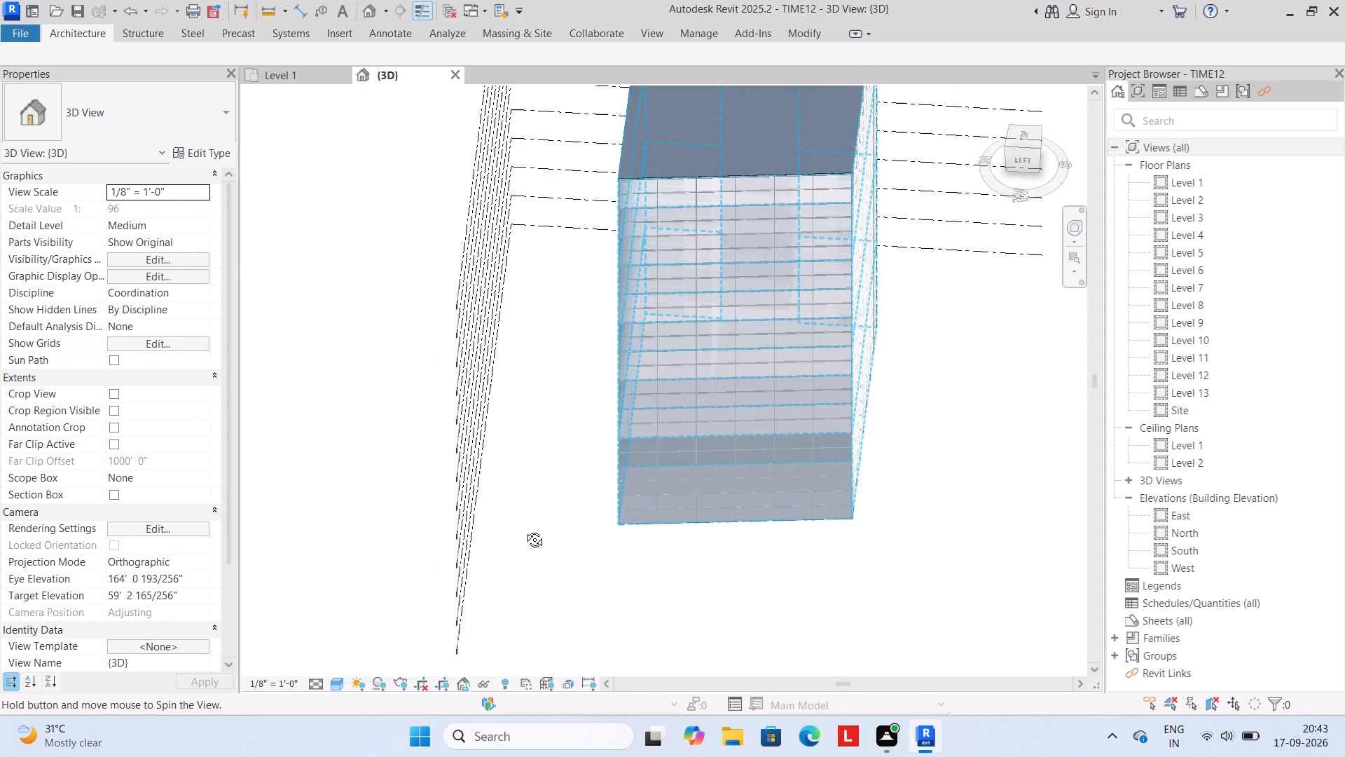
shift+middle_drag(524, 529, 476, 538)
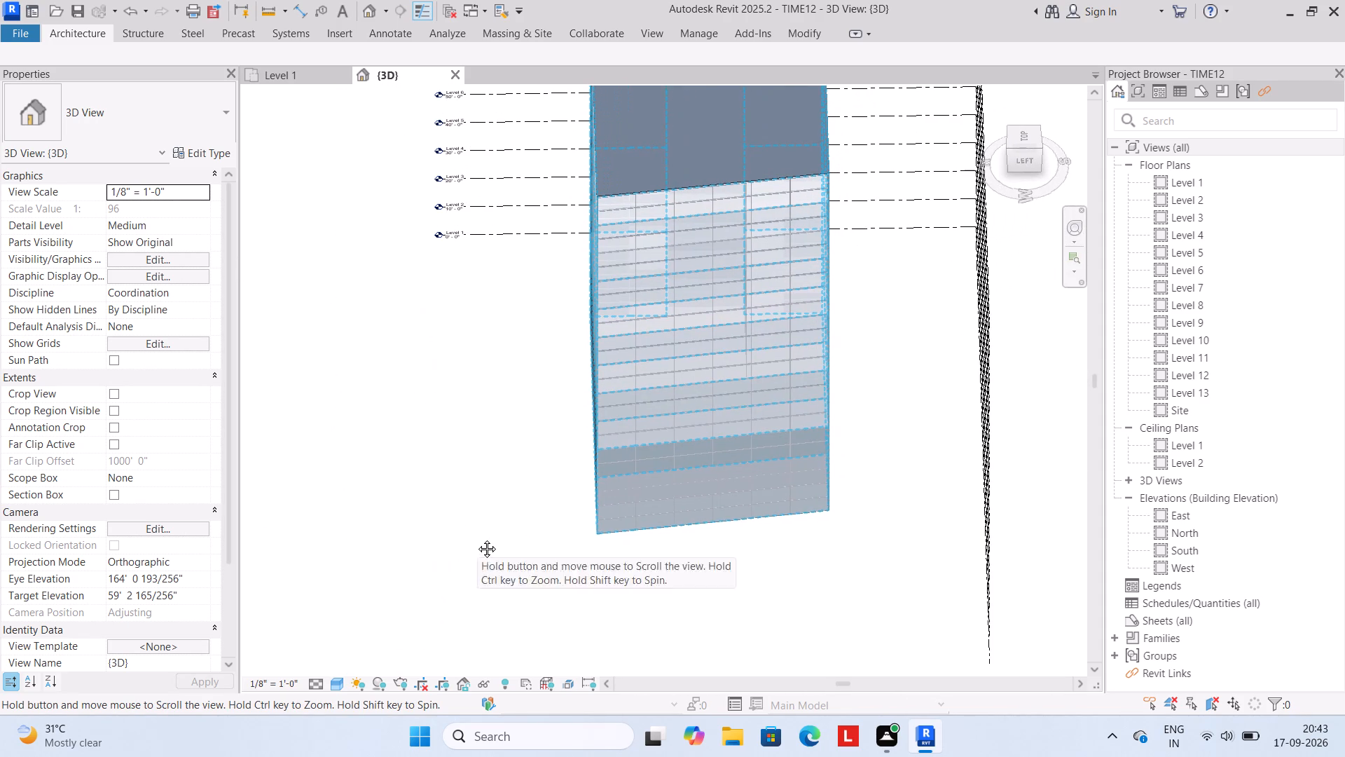
shift+middle_drag(476, 538, 443, 536)
scroll(637, 516, up, 1)
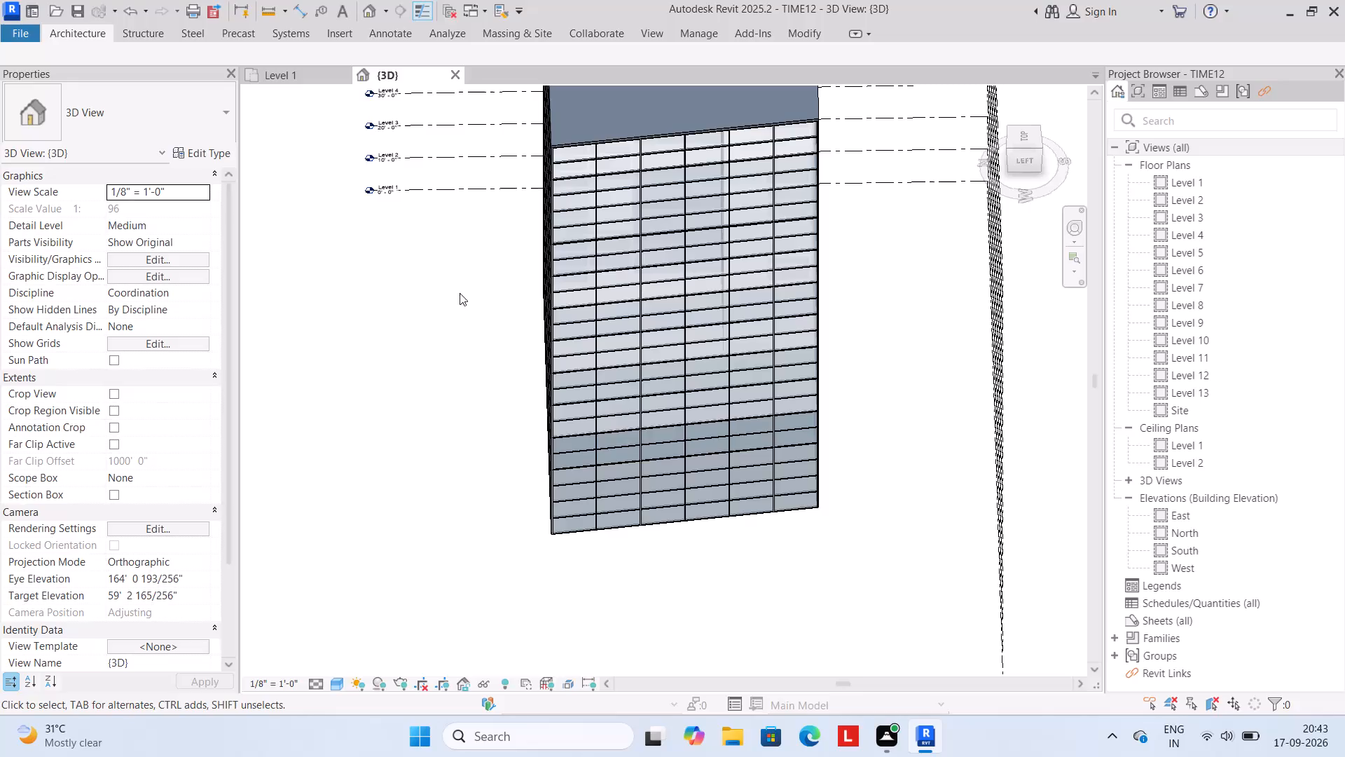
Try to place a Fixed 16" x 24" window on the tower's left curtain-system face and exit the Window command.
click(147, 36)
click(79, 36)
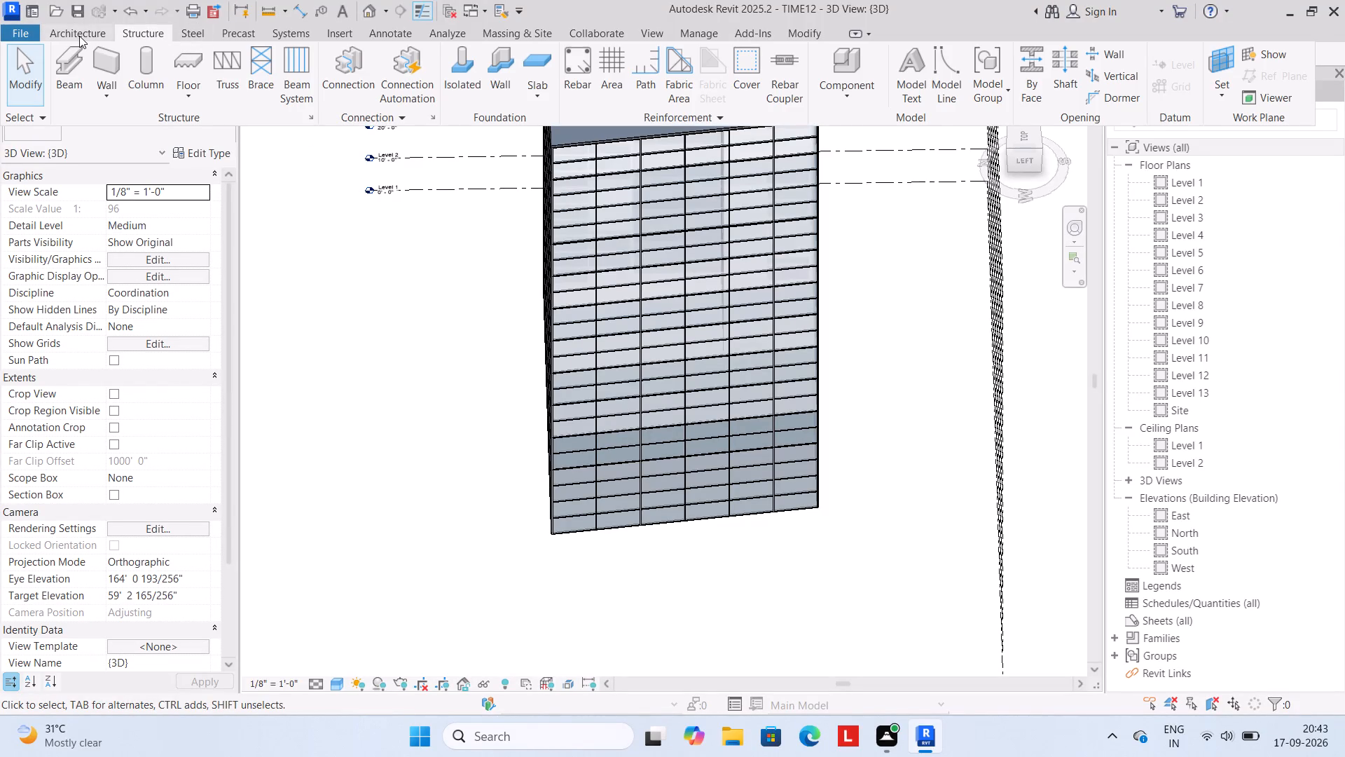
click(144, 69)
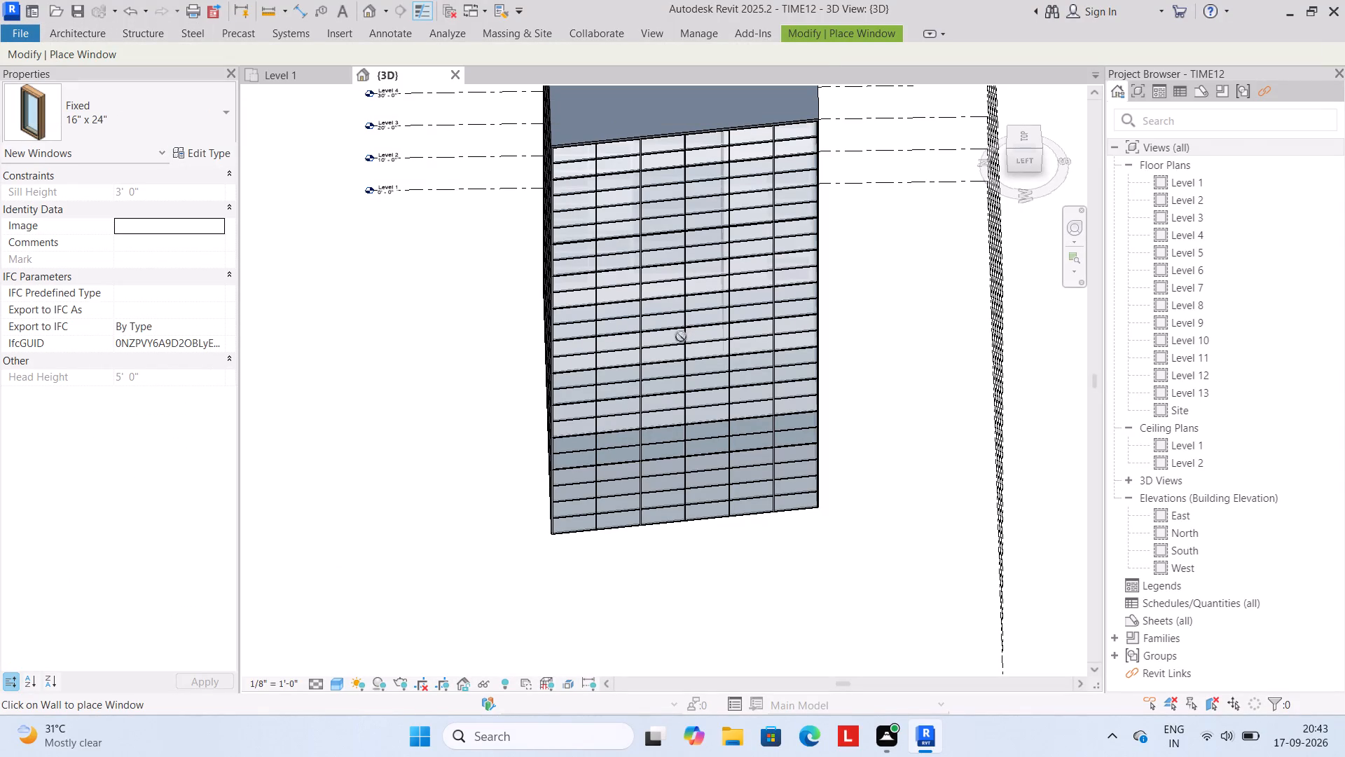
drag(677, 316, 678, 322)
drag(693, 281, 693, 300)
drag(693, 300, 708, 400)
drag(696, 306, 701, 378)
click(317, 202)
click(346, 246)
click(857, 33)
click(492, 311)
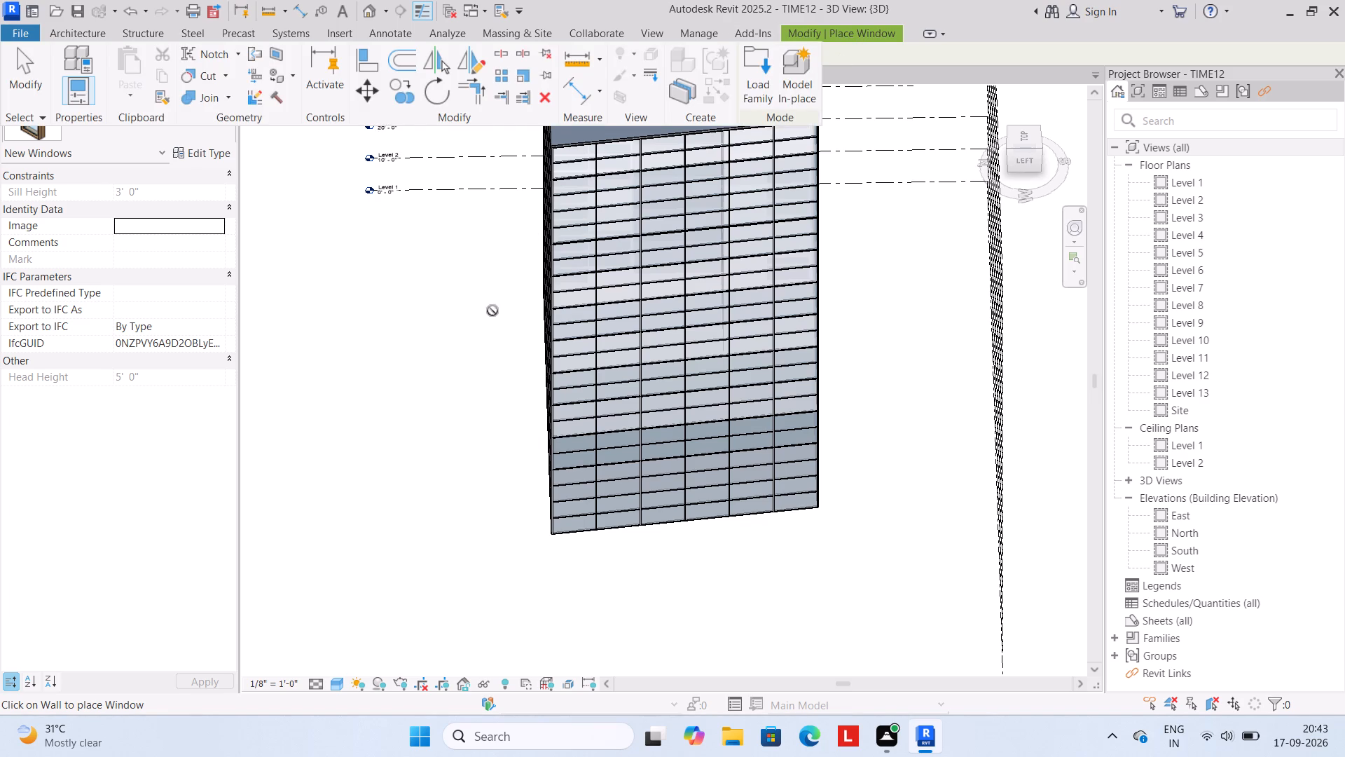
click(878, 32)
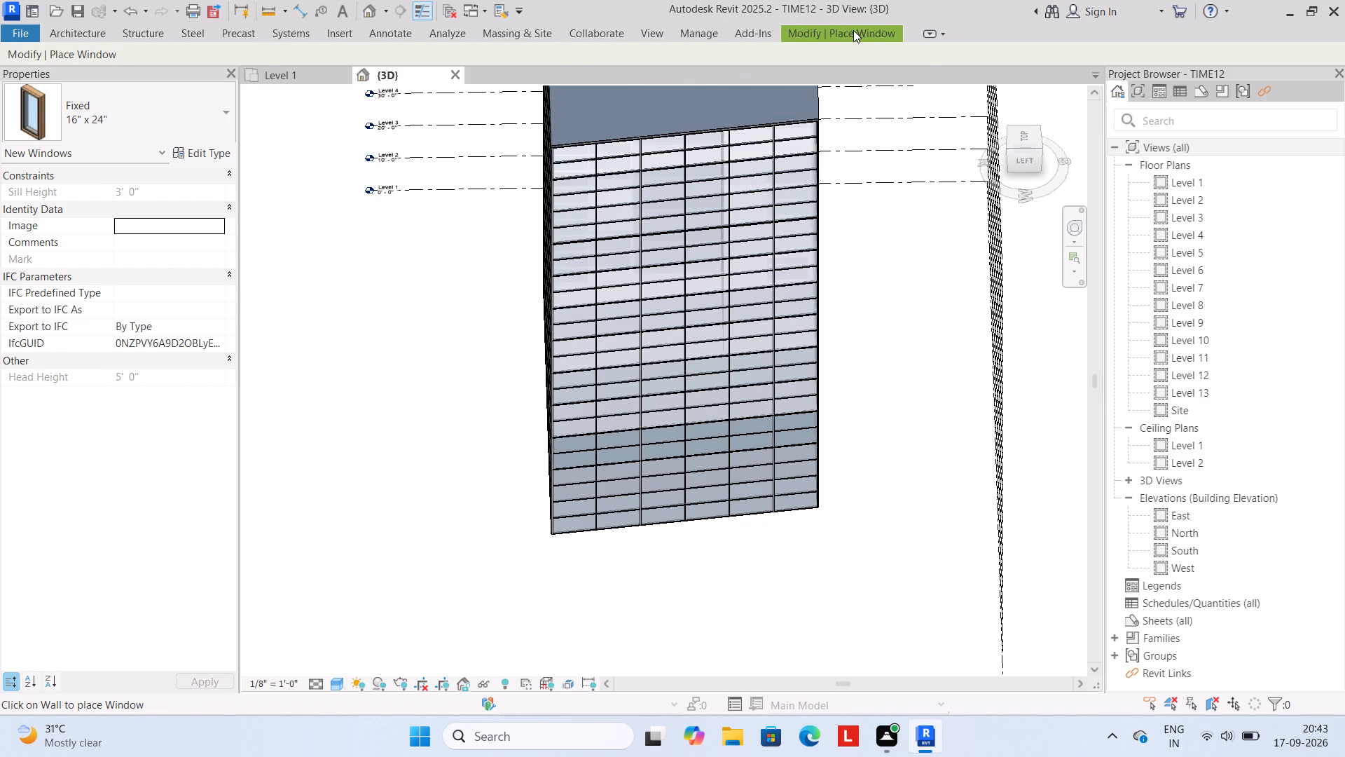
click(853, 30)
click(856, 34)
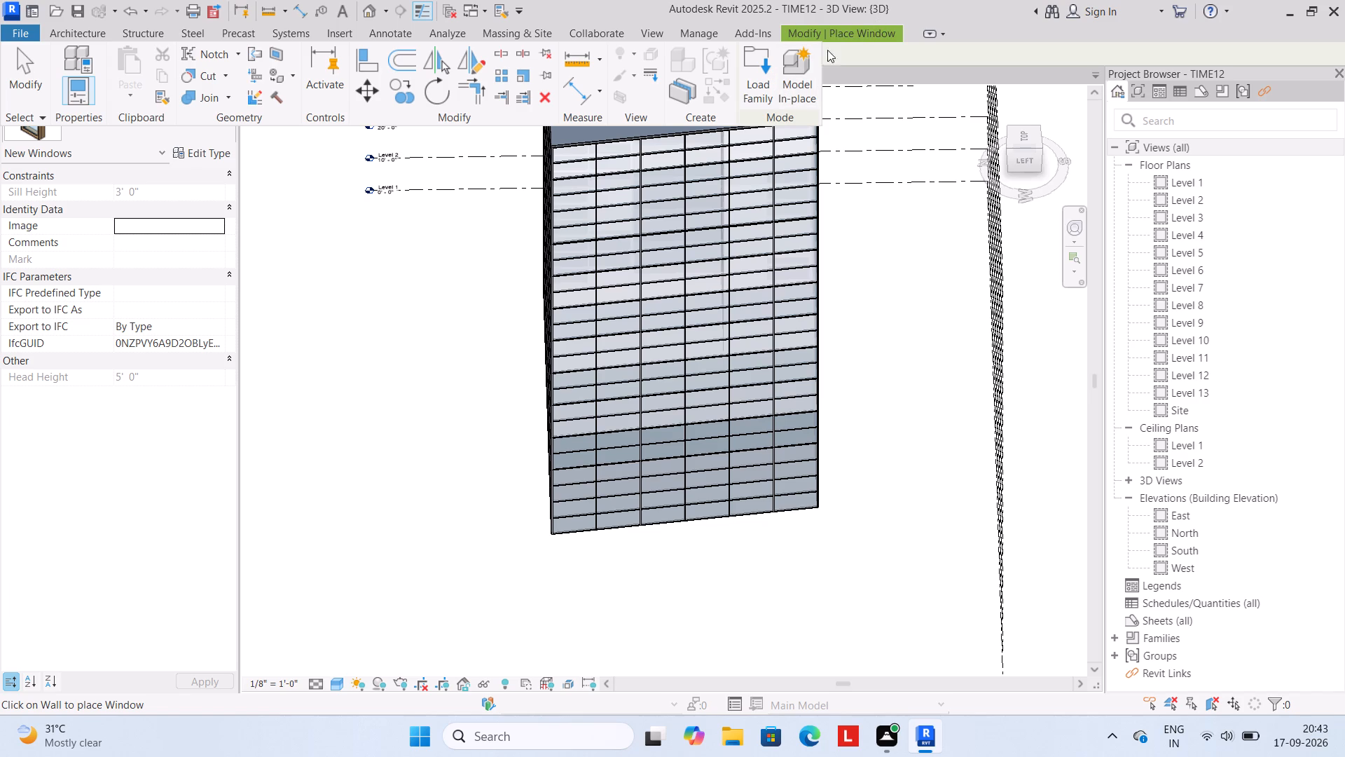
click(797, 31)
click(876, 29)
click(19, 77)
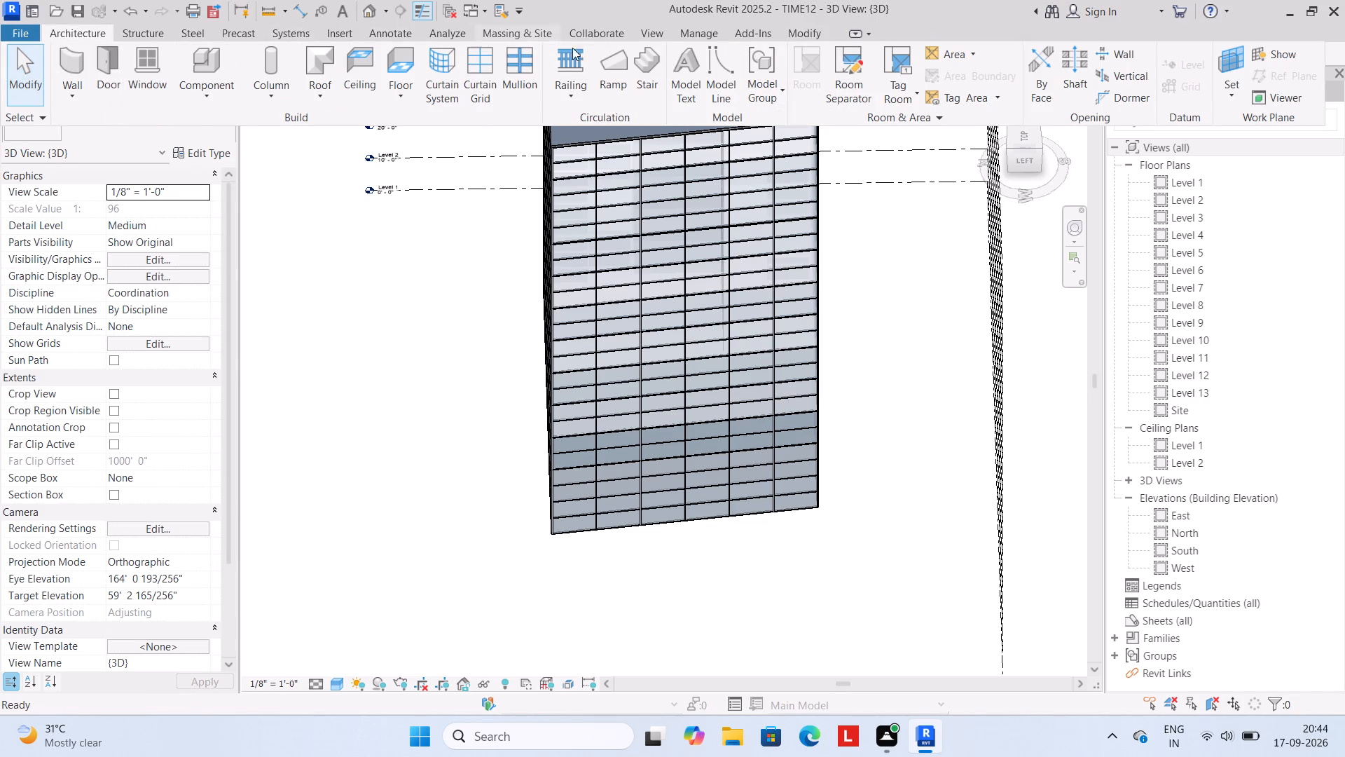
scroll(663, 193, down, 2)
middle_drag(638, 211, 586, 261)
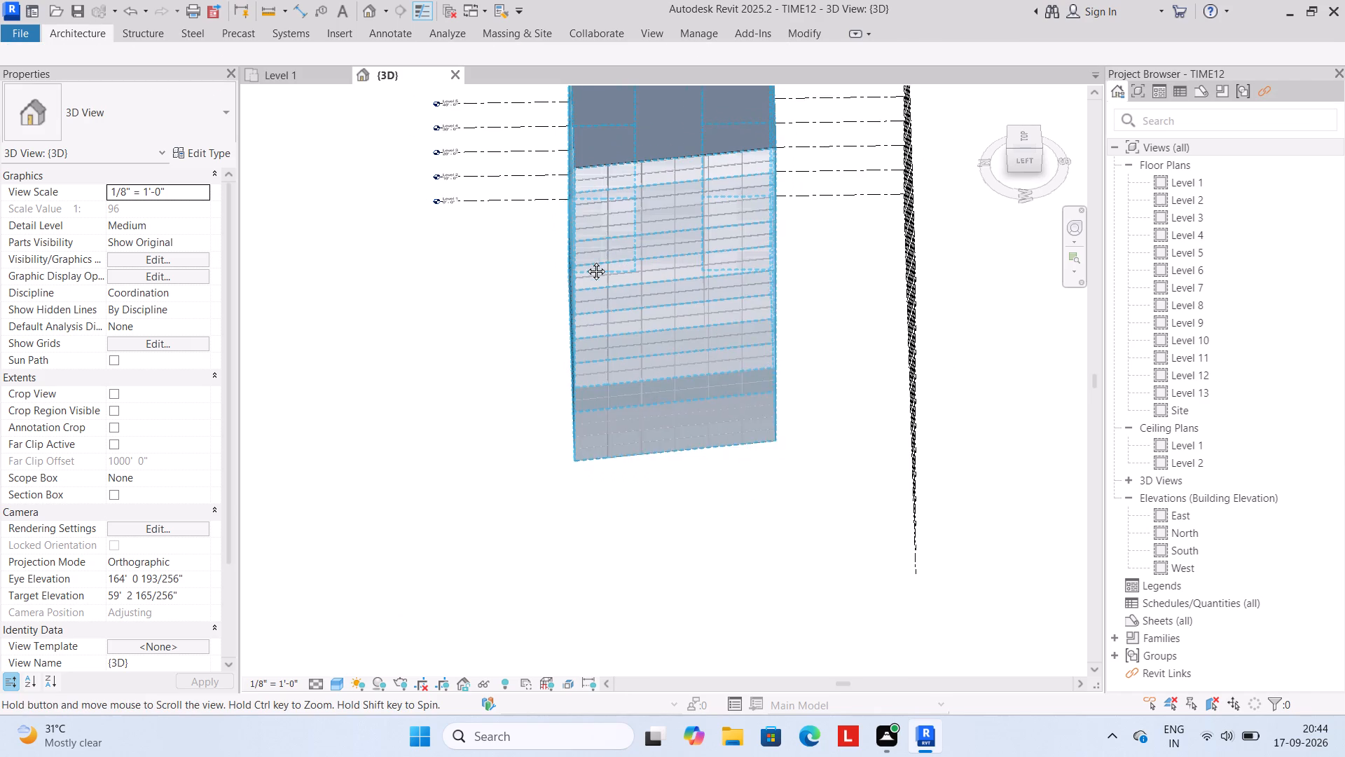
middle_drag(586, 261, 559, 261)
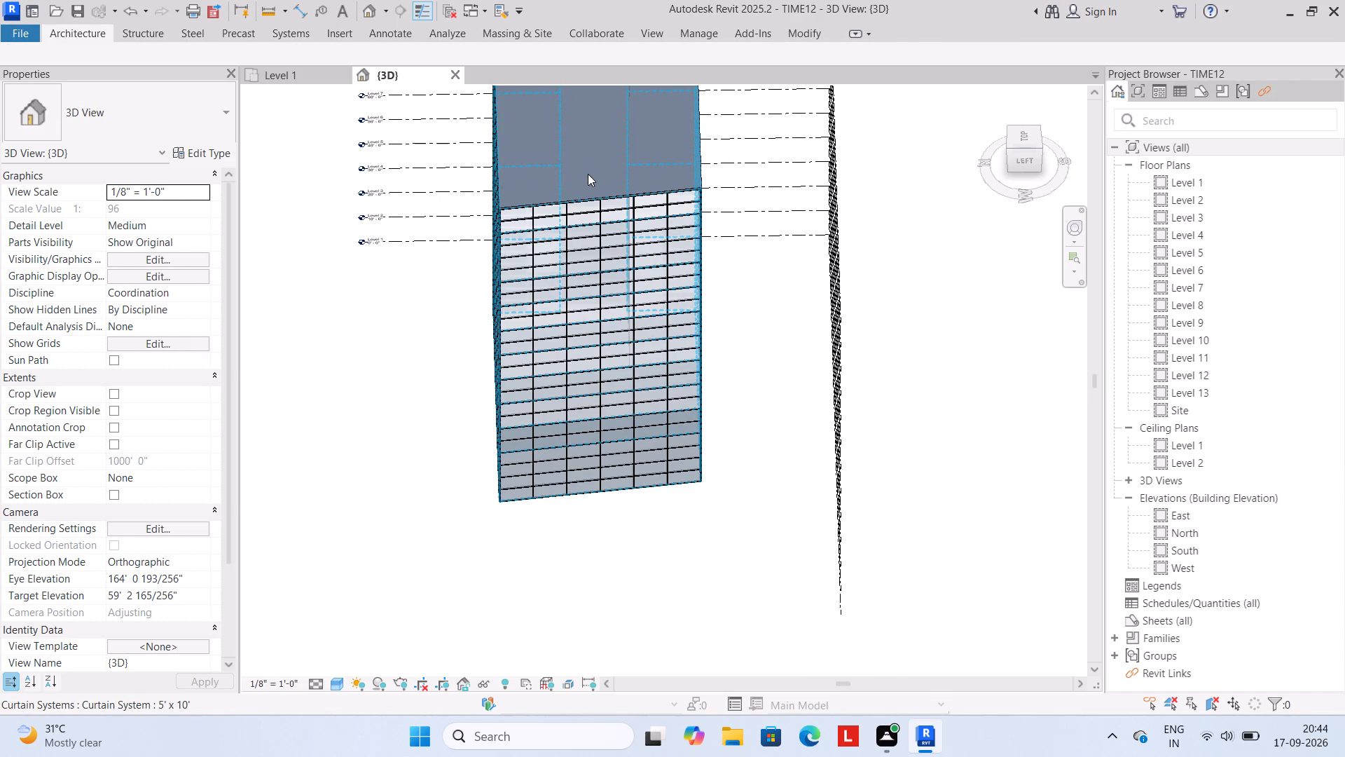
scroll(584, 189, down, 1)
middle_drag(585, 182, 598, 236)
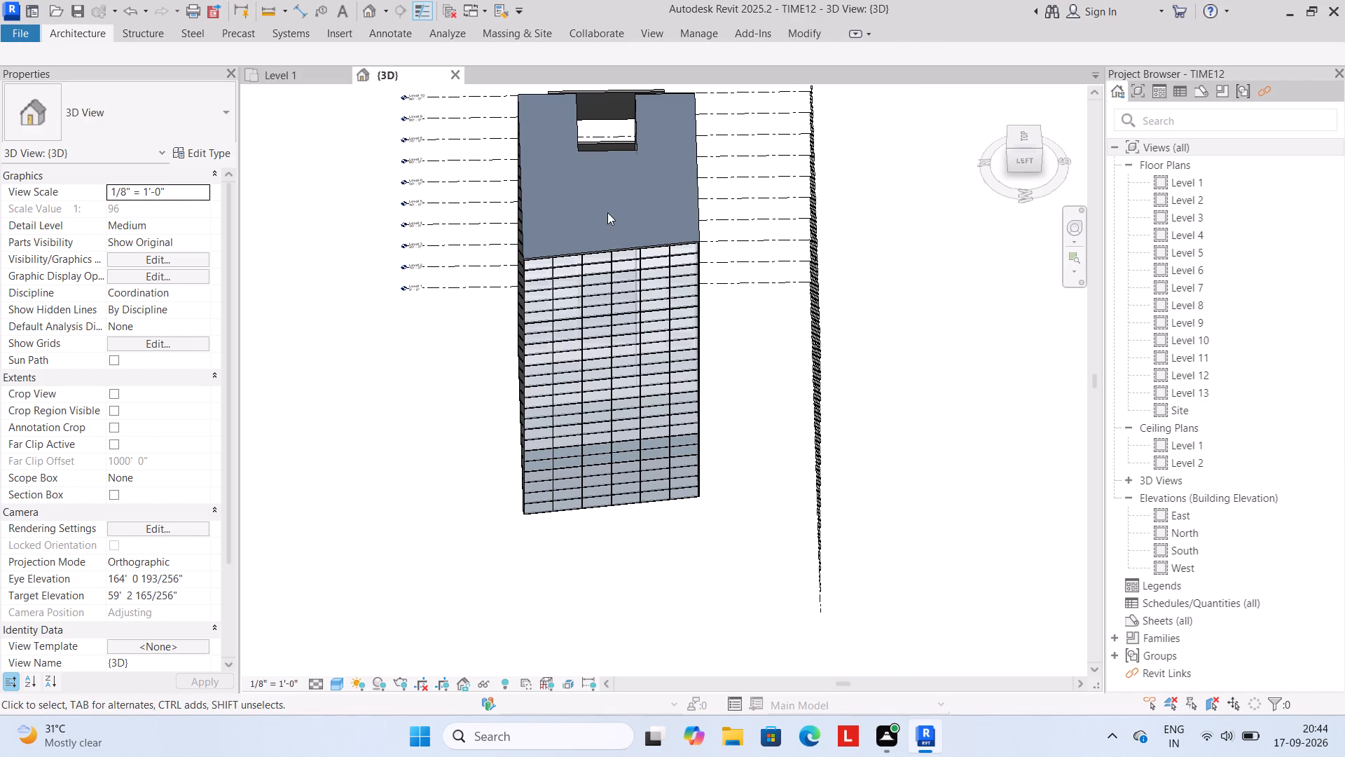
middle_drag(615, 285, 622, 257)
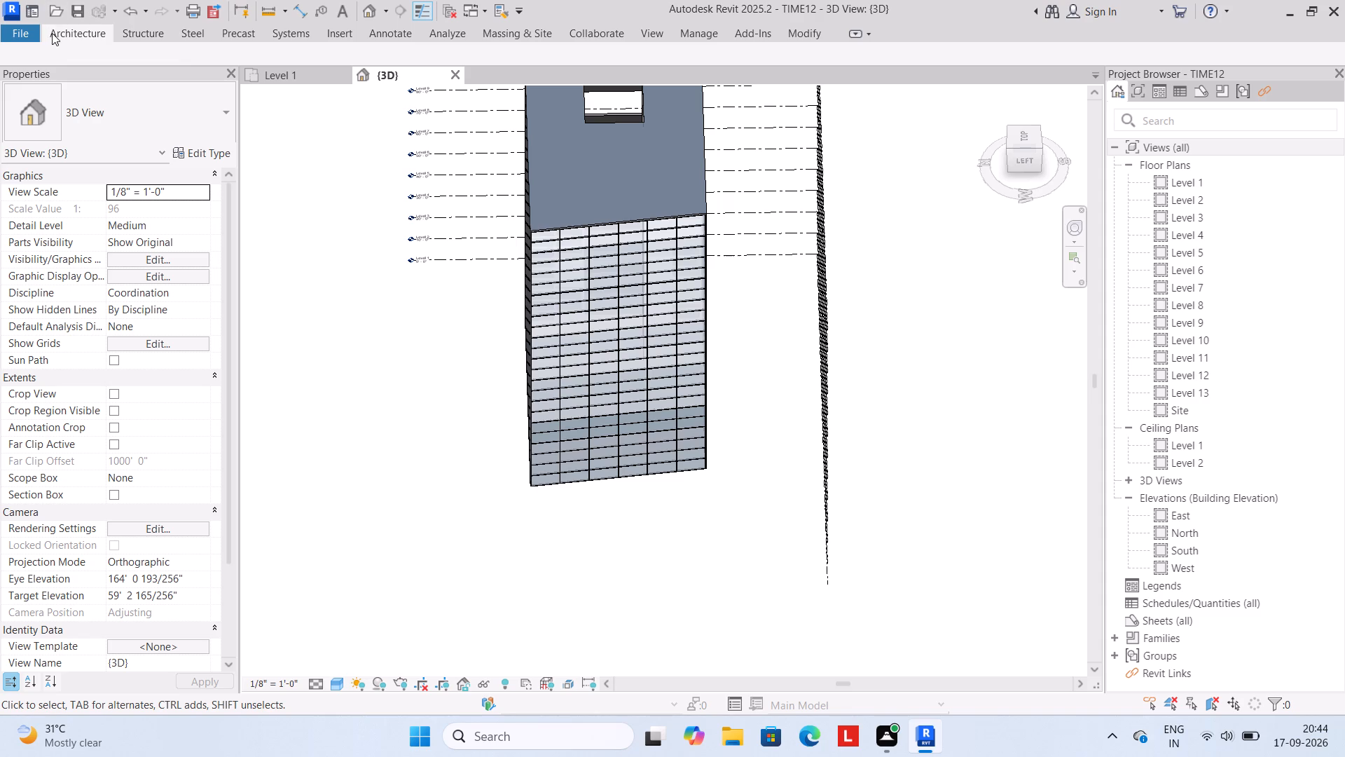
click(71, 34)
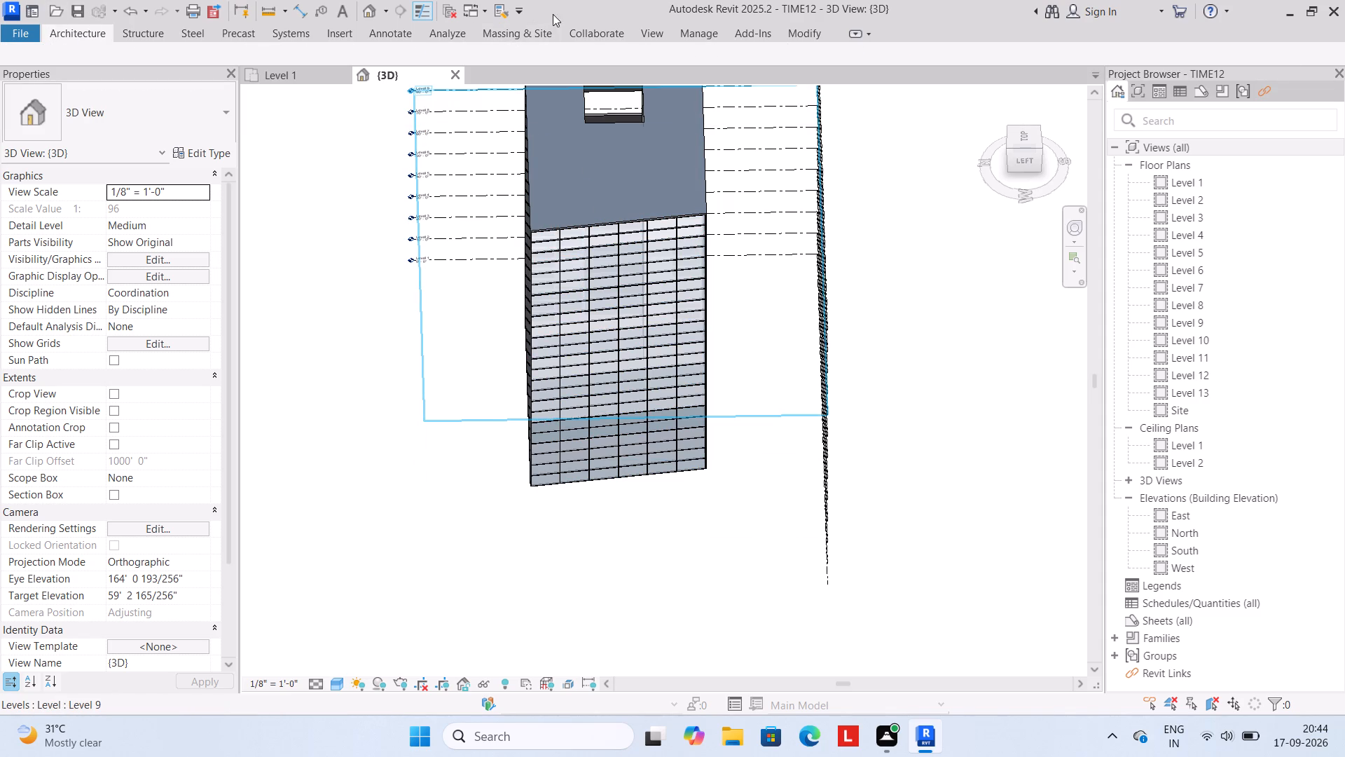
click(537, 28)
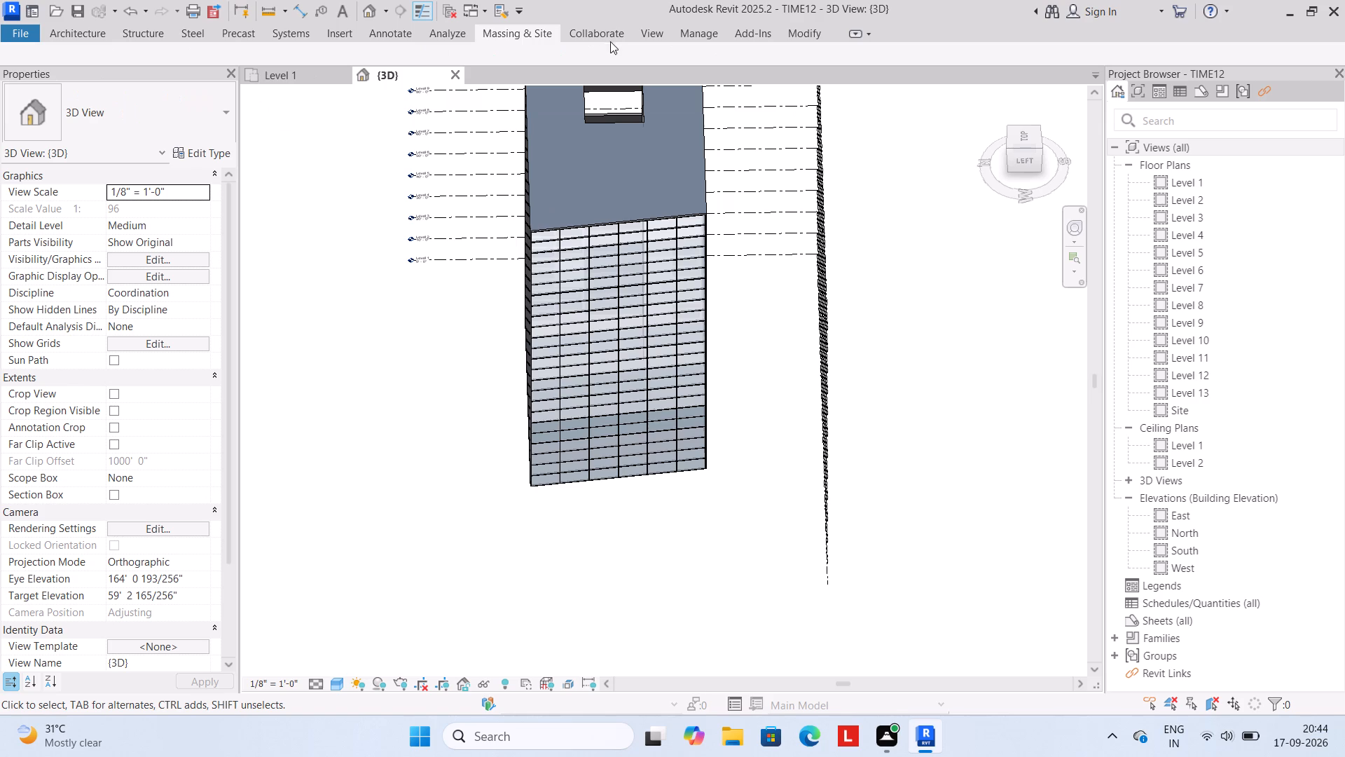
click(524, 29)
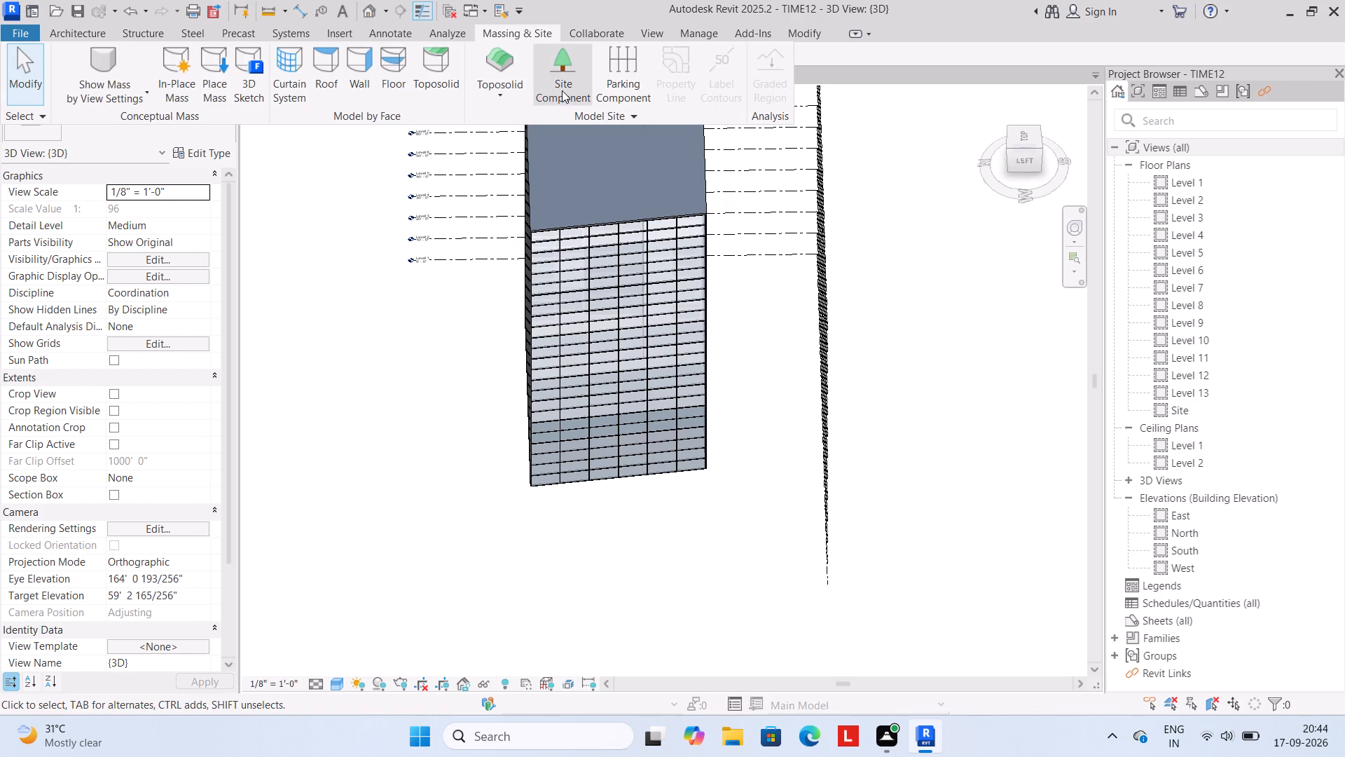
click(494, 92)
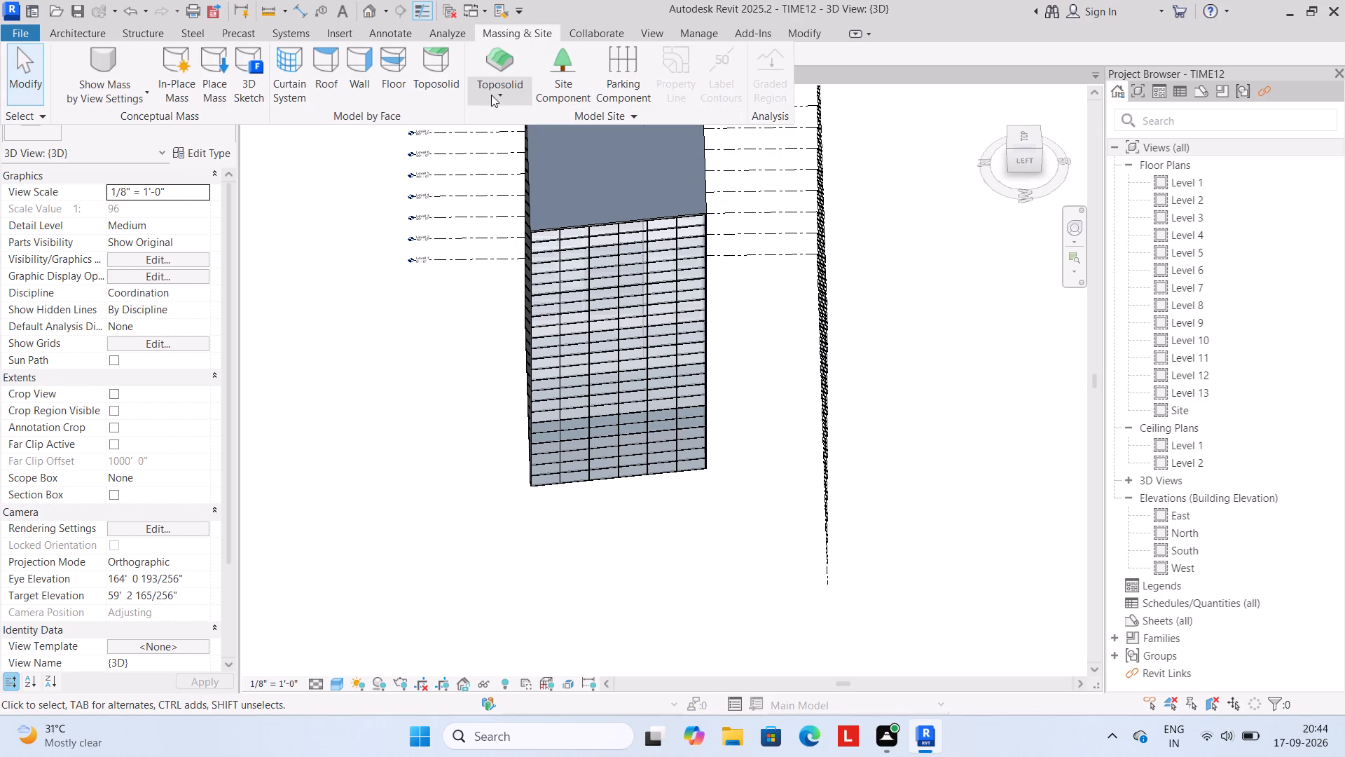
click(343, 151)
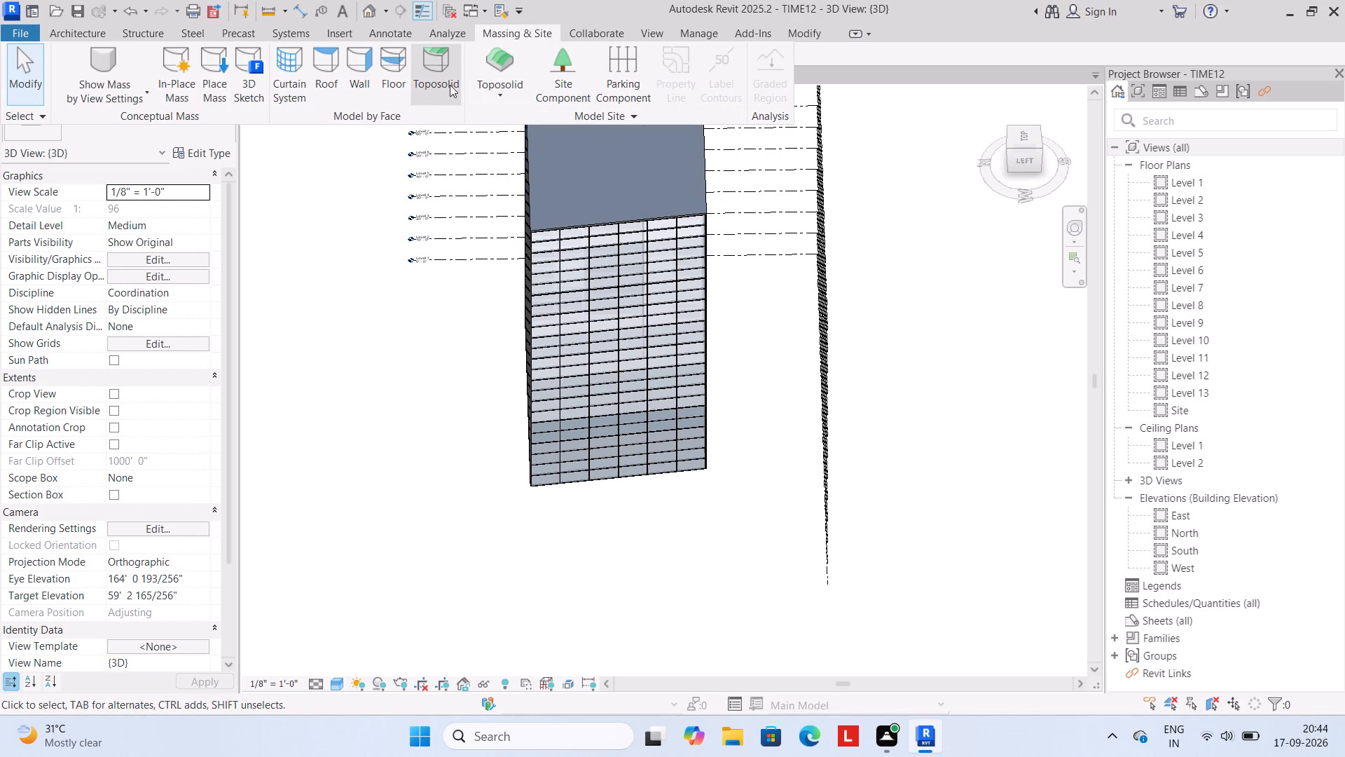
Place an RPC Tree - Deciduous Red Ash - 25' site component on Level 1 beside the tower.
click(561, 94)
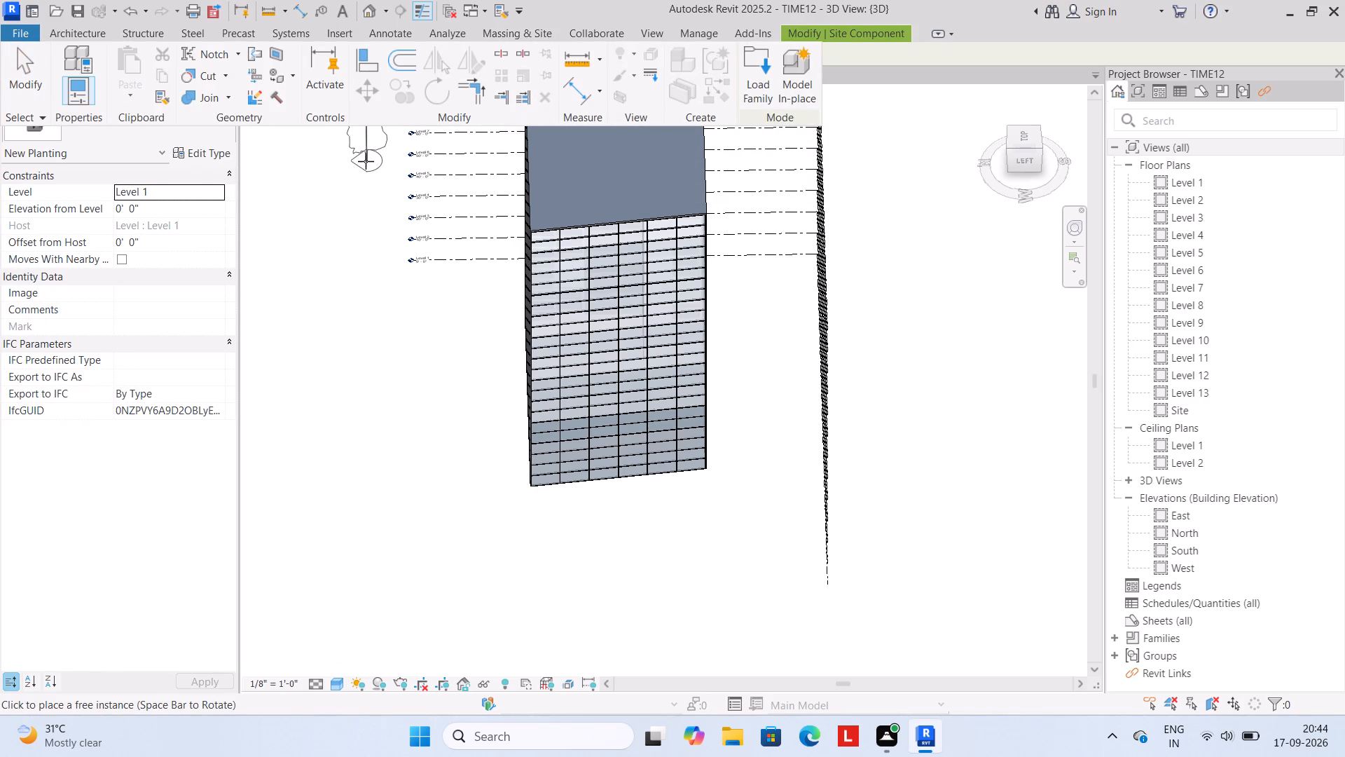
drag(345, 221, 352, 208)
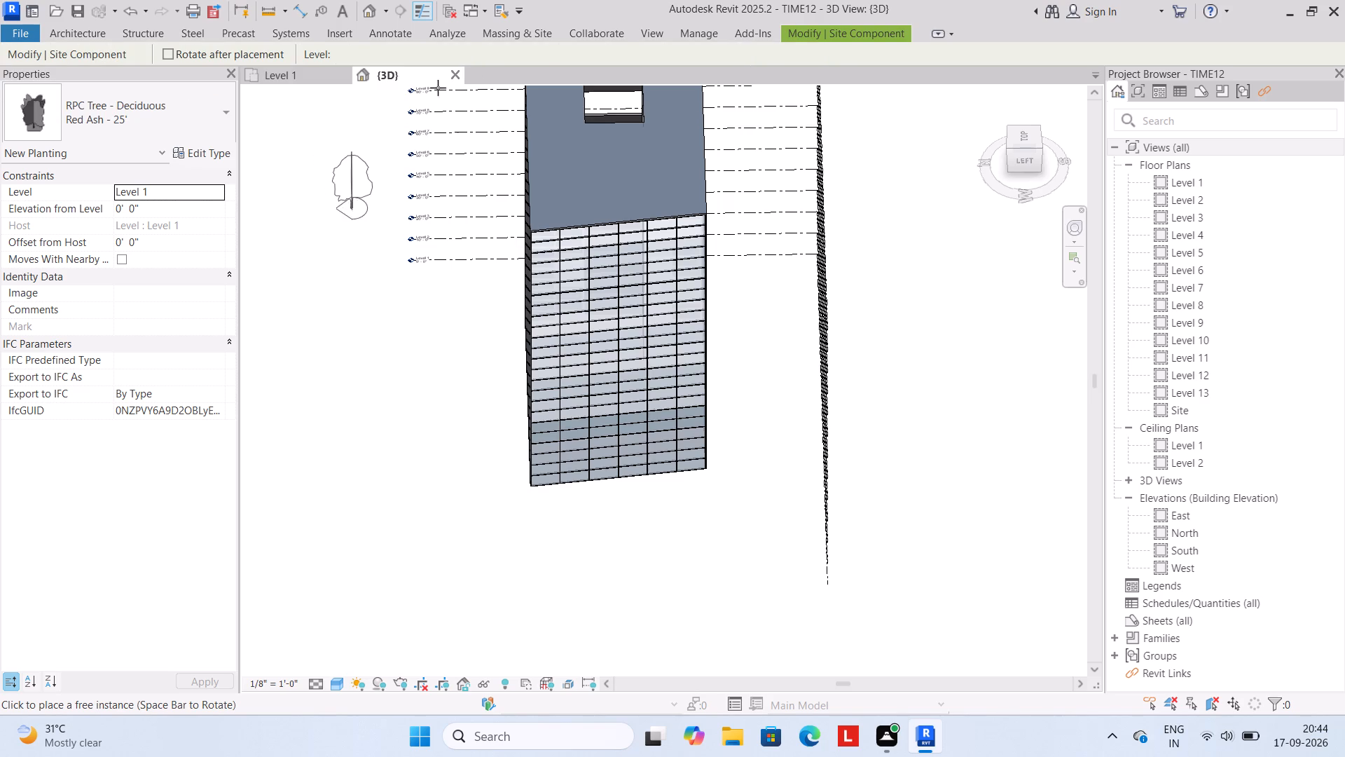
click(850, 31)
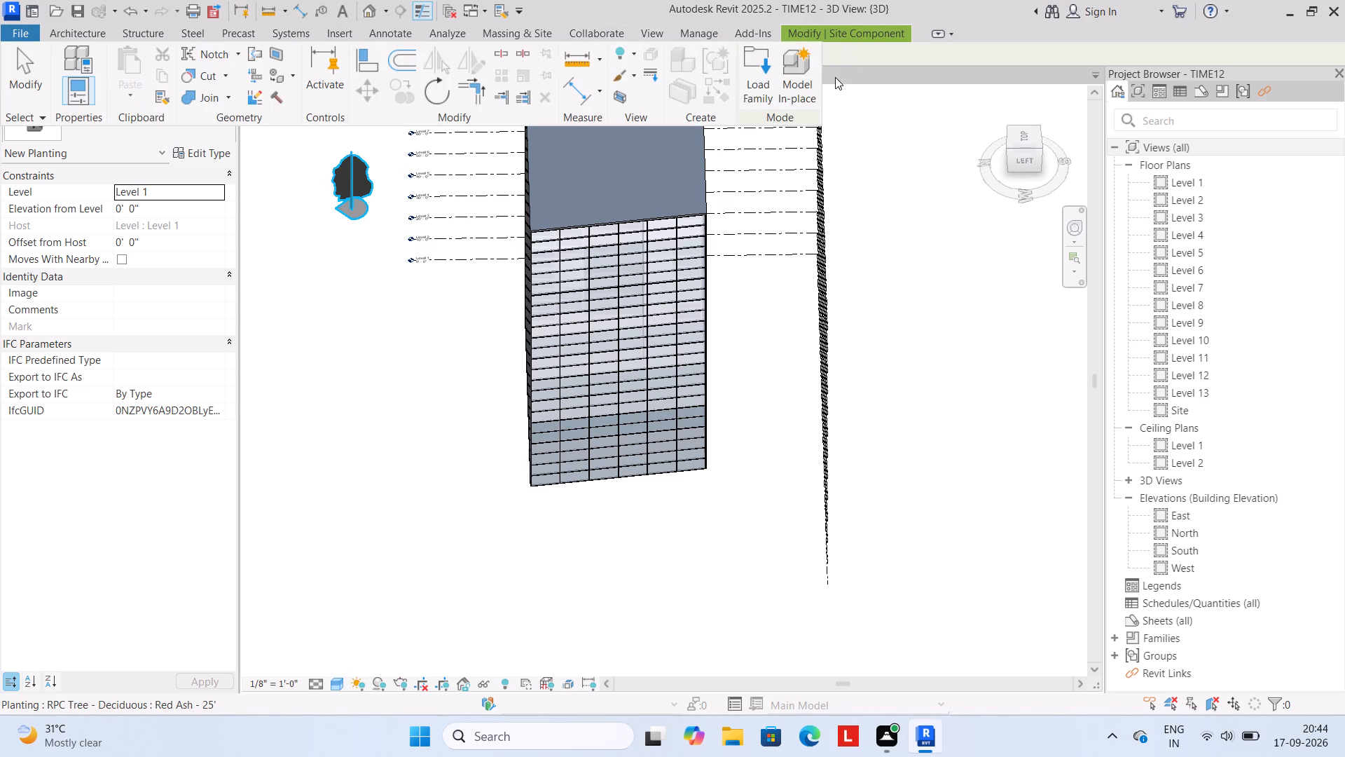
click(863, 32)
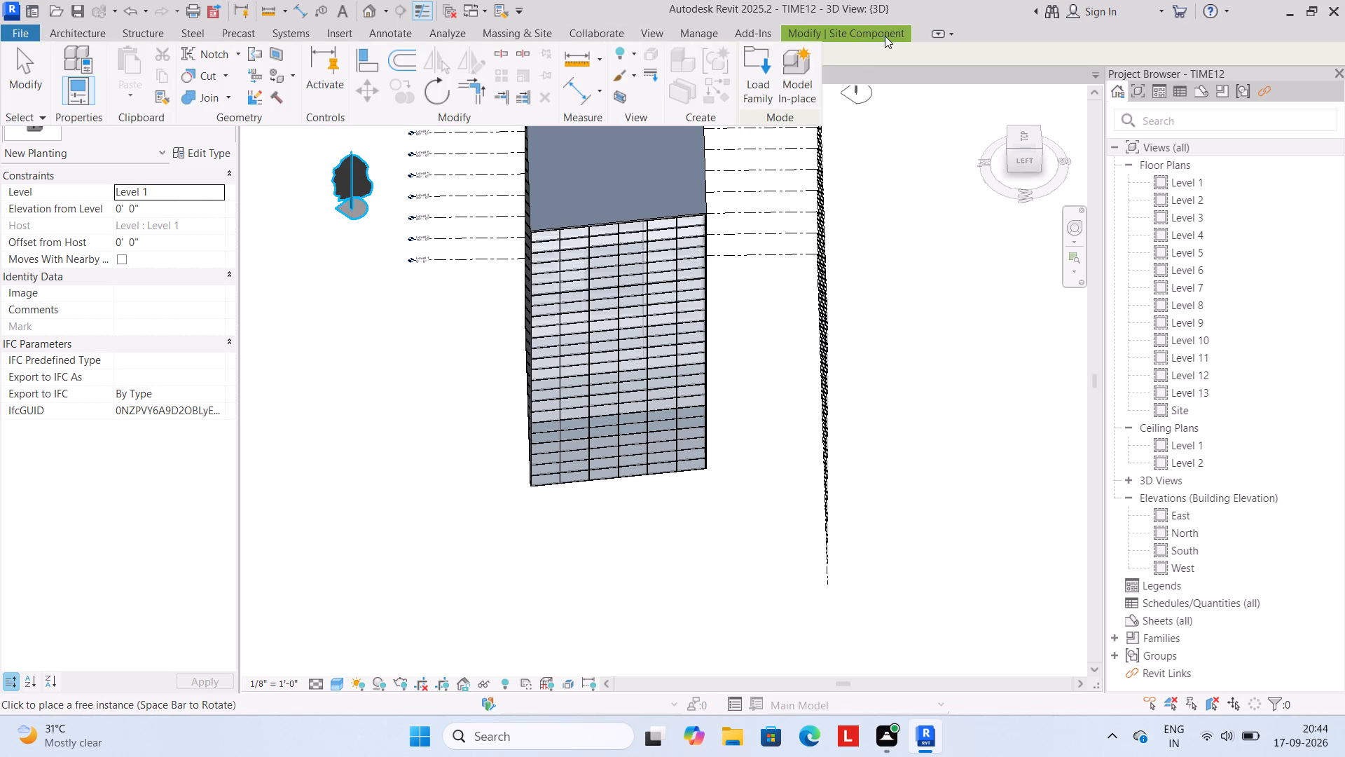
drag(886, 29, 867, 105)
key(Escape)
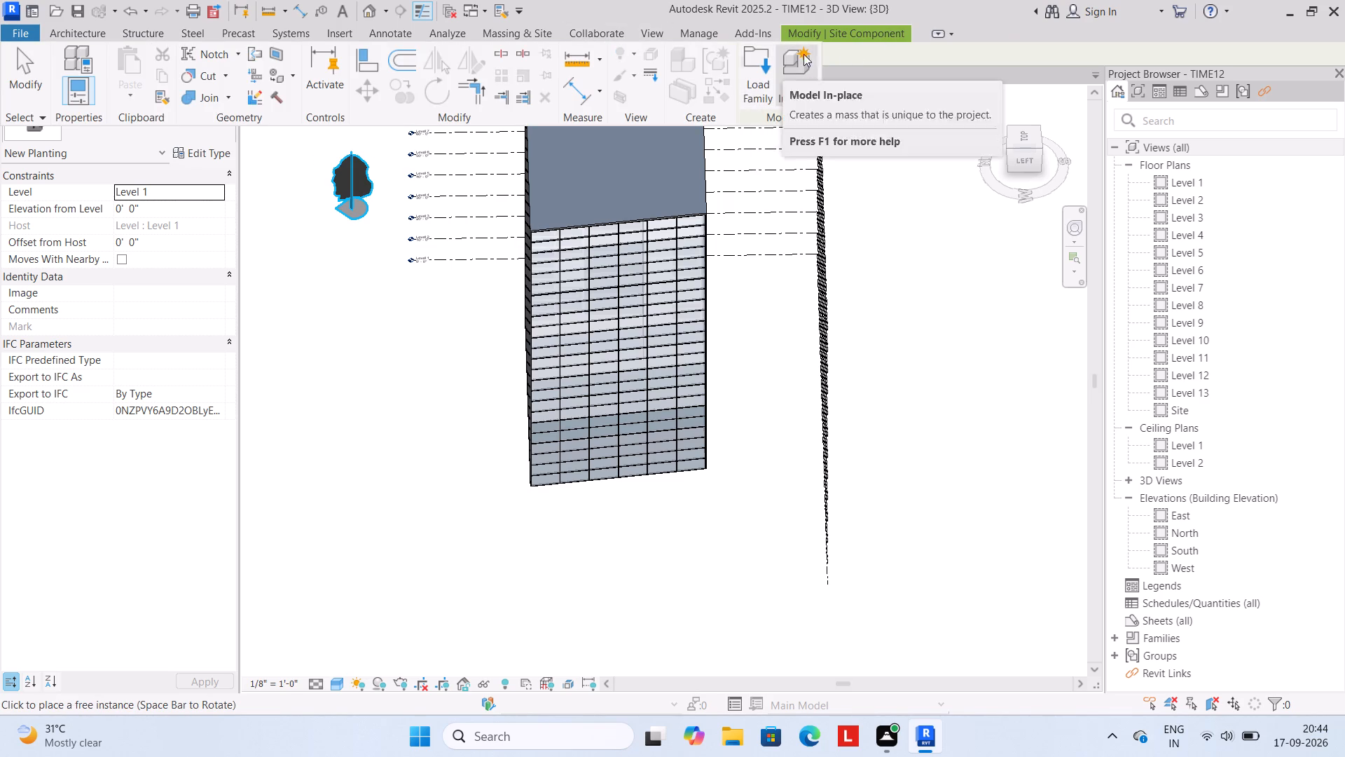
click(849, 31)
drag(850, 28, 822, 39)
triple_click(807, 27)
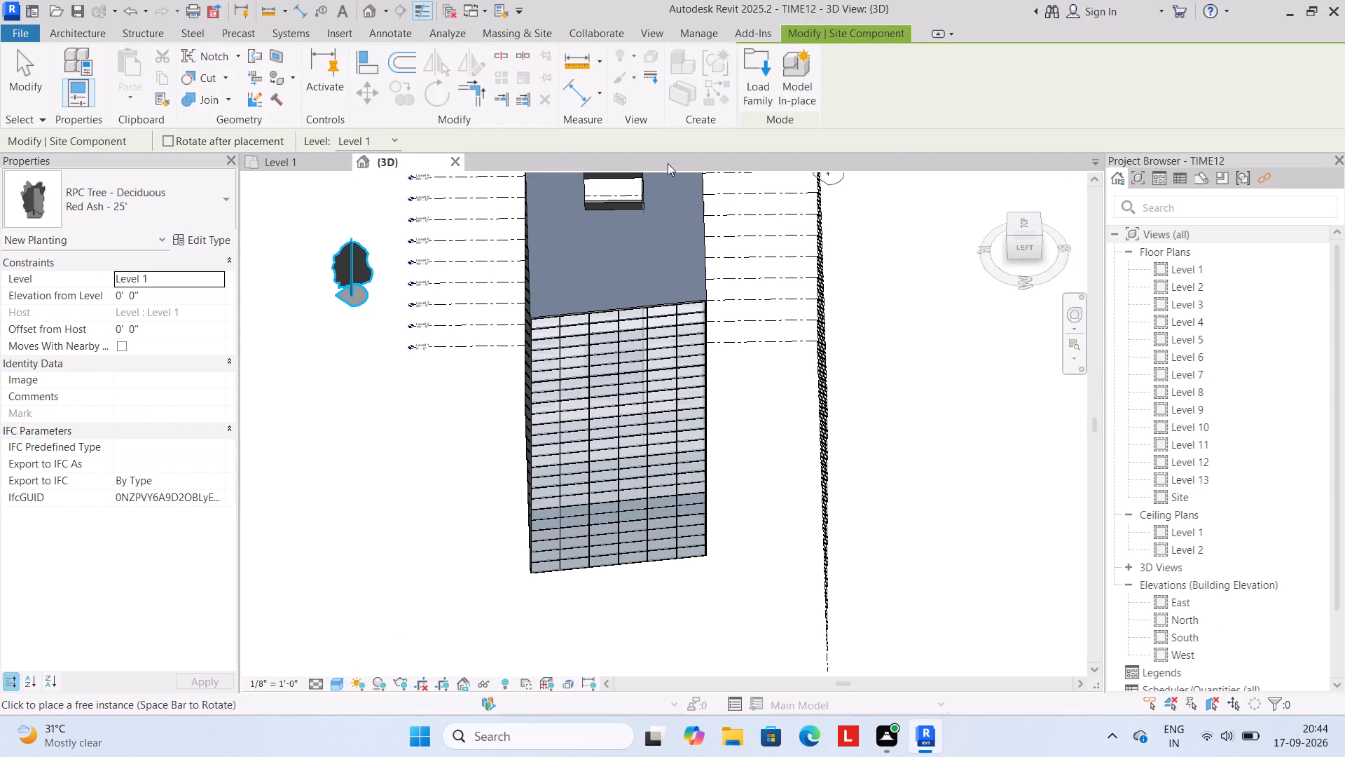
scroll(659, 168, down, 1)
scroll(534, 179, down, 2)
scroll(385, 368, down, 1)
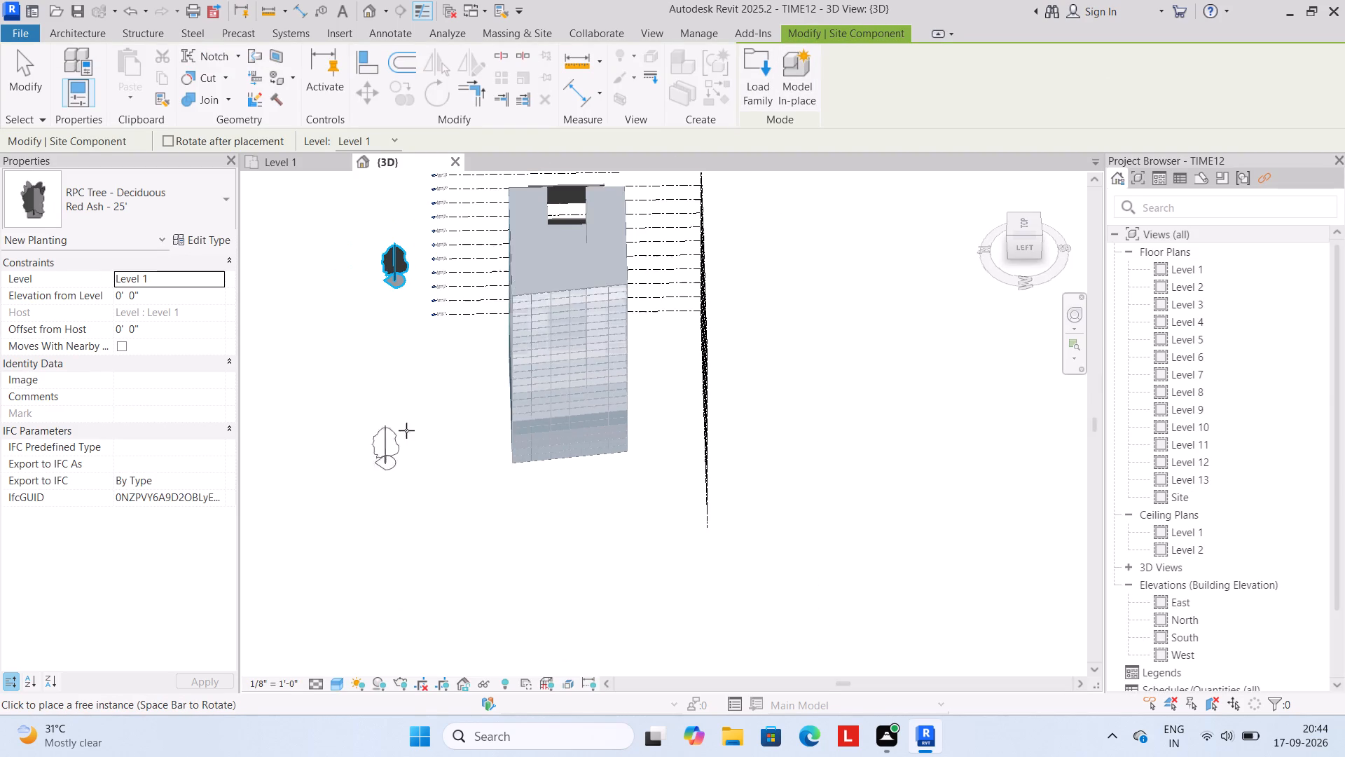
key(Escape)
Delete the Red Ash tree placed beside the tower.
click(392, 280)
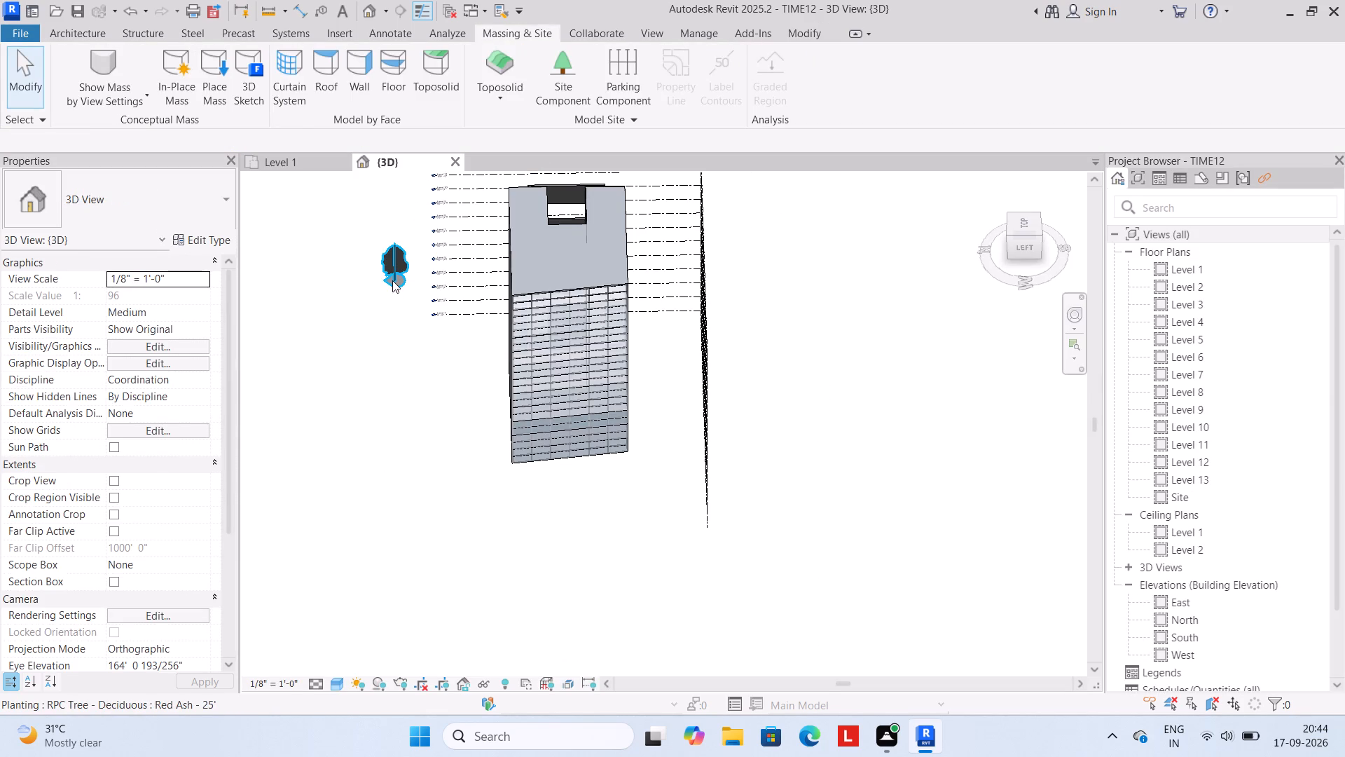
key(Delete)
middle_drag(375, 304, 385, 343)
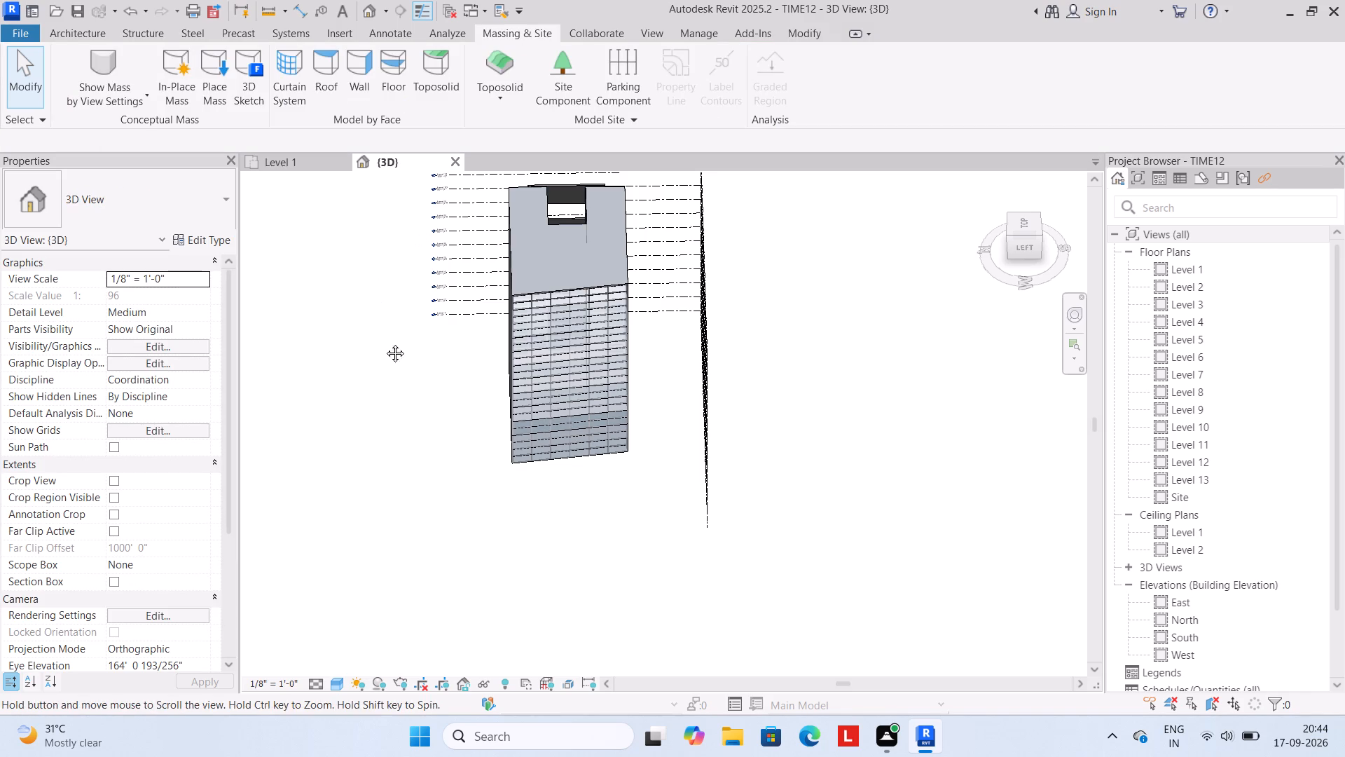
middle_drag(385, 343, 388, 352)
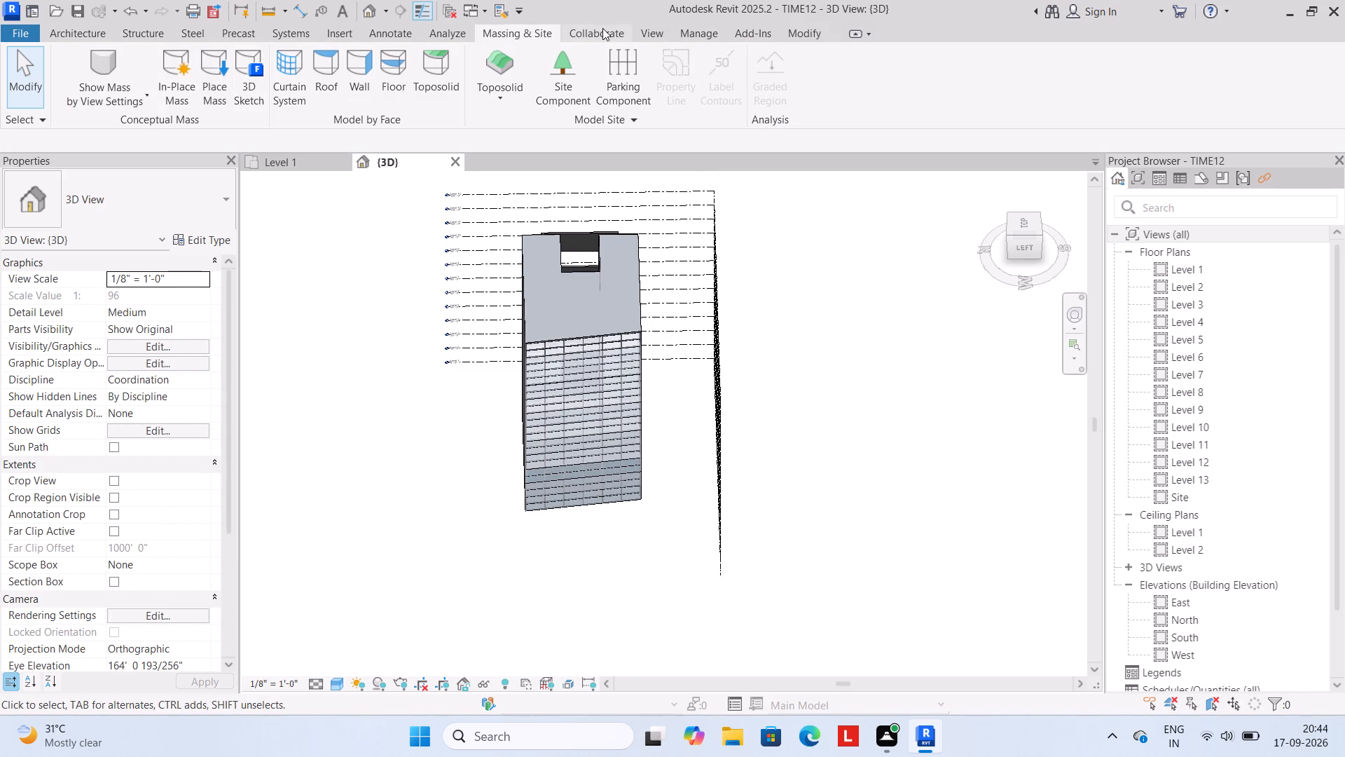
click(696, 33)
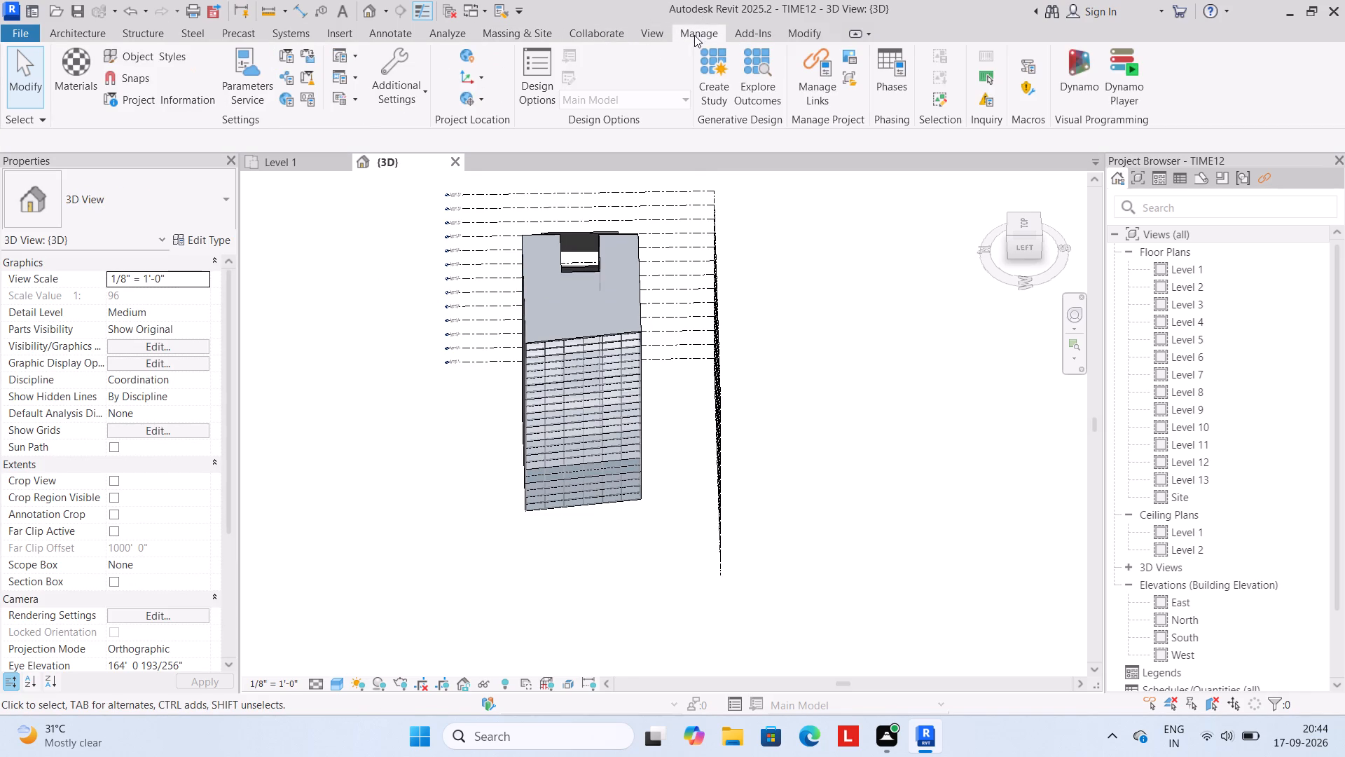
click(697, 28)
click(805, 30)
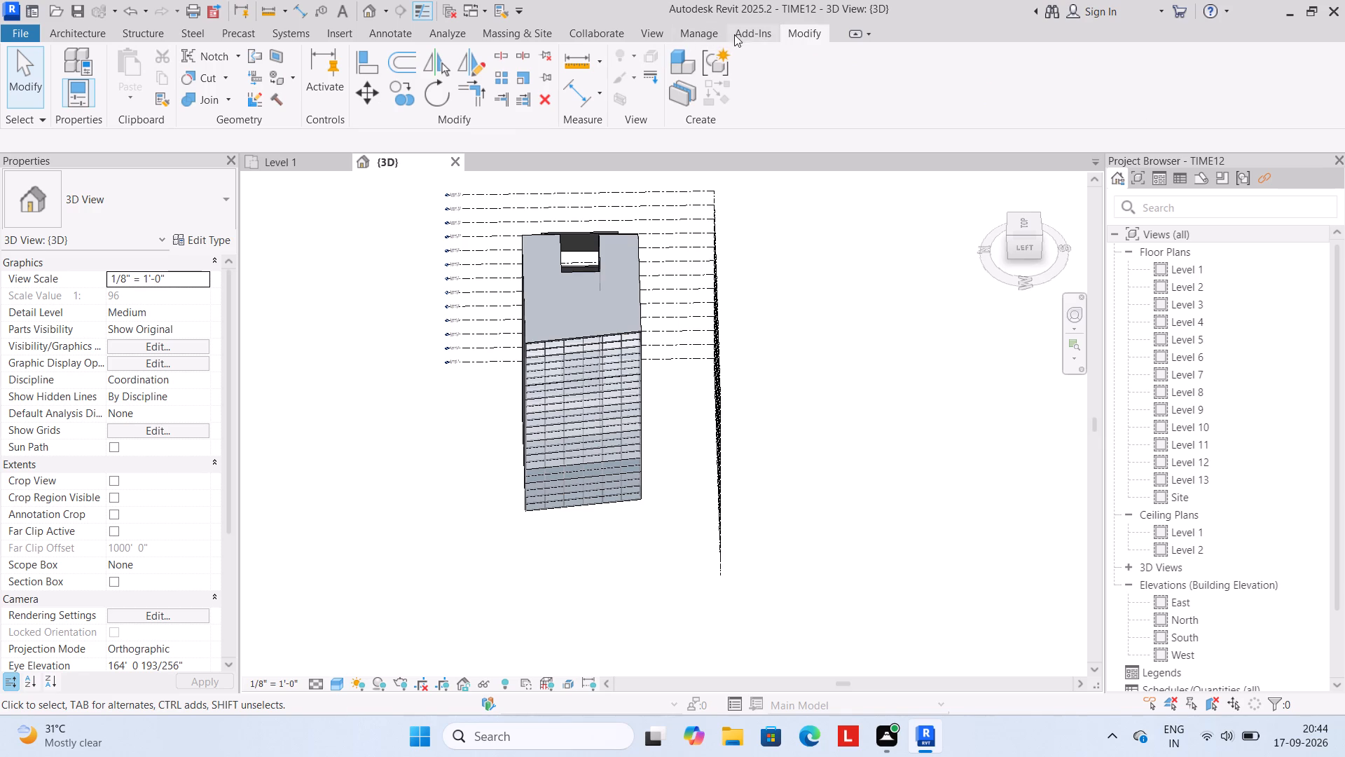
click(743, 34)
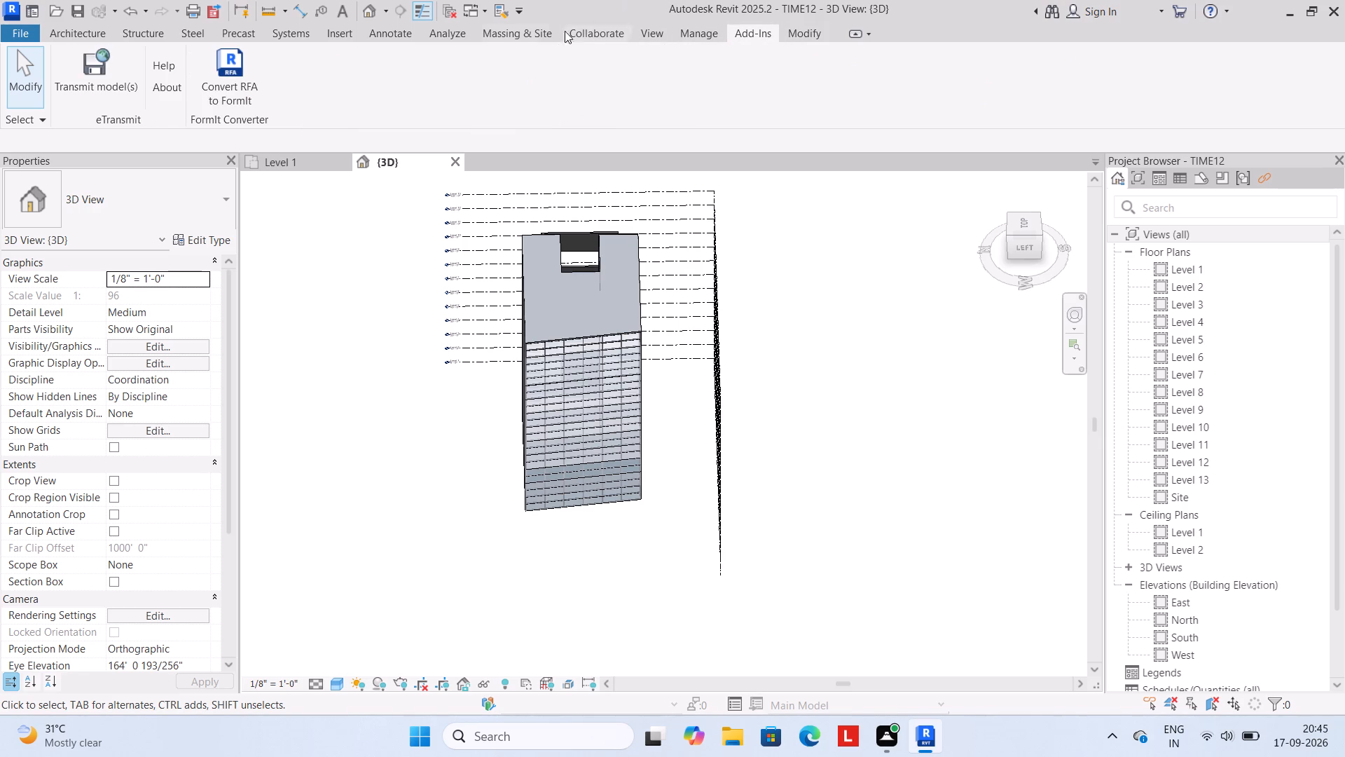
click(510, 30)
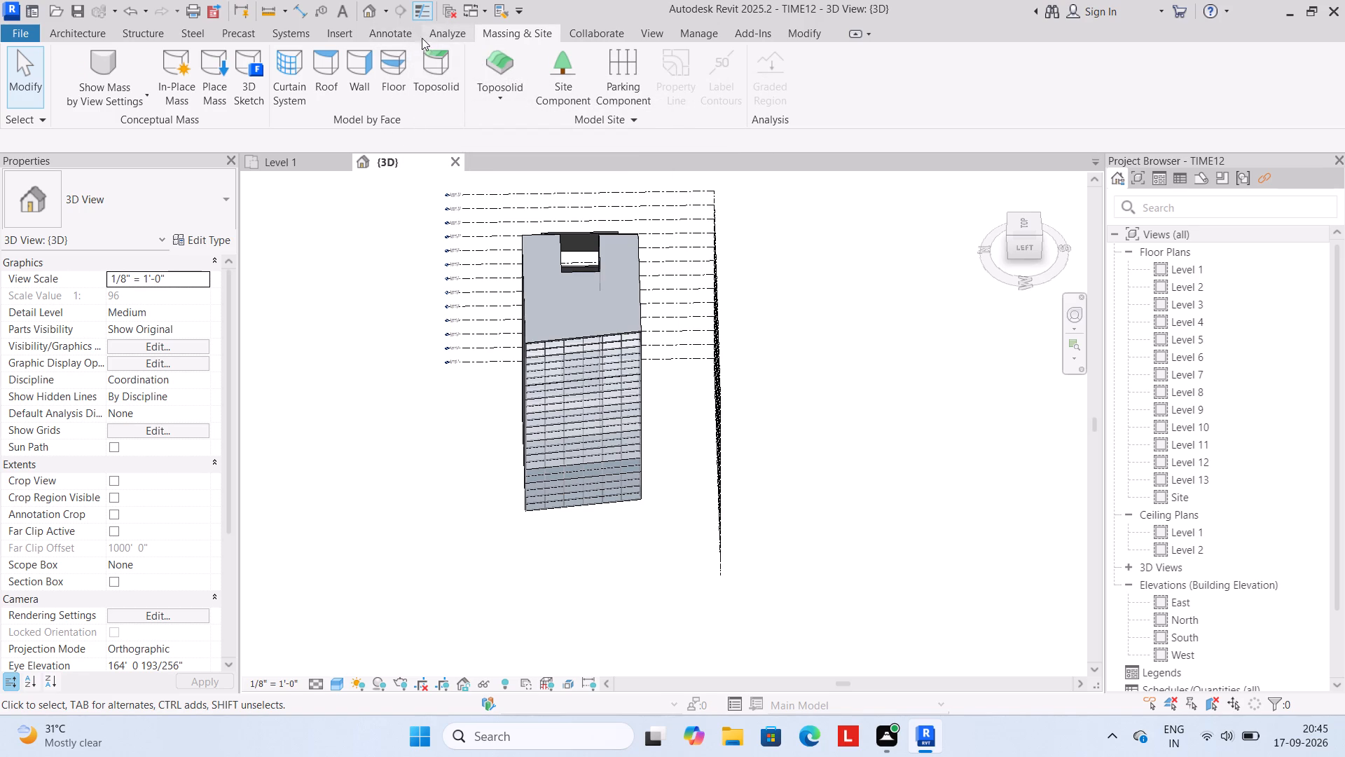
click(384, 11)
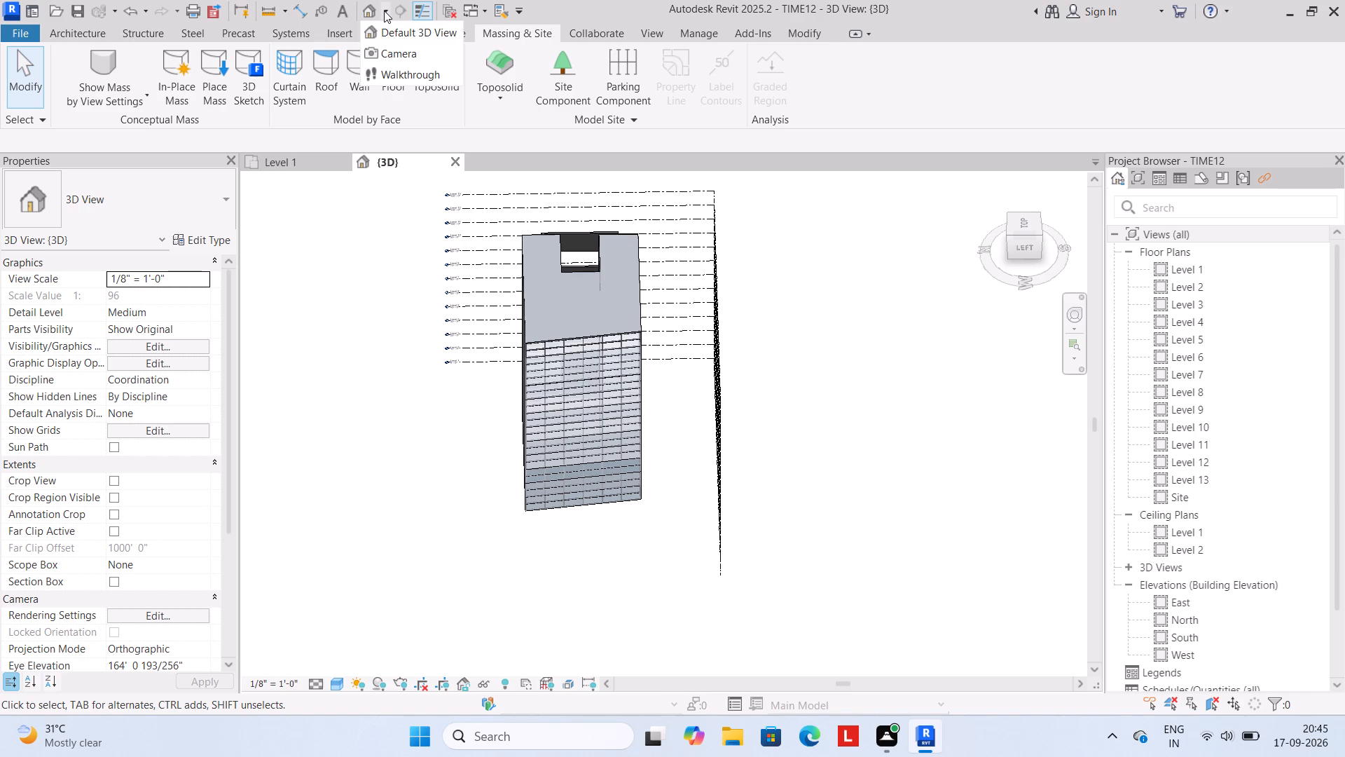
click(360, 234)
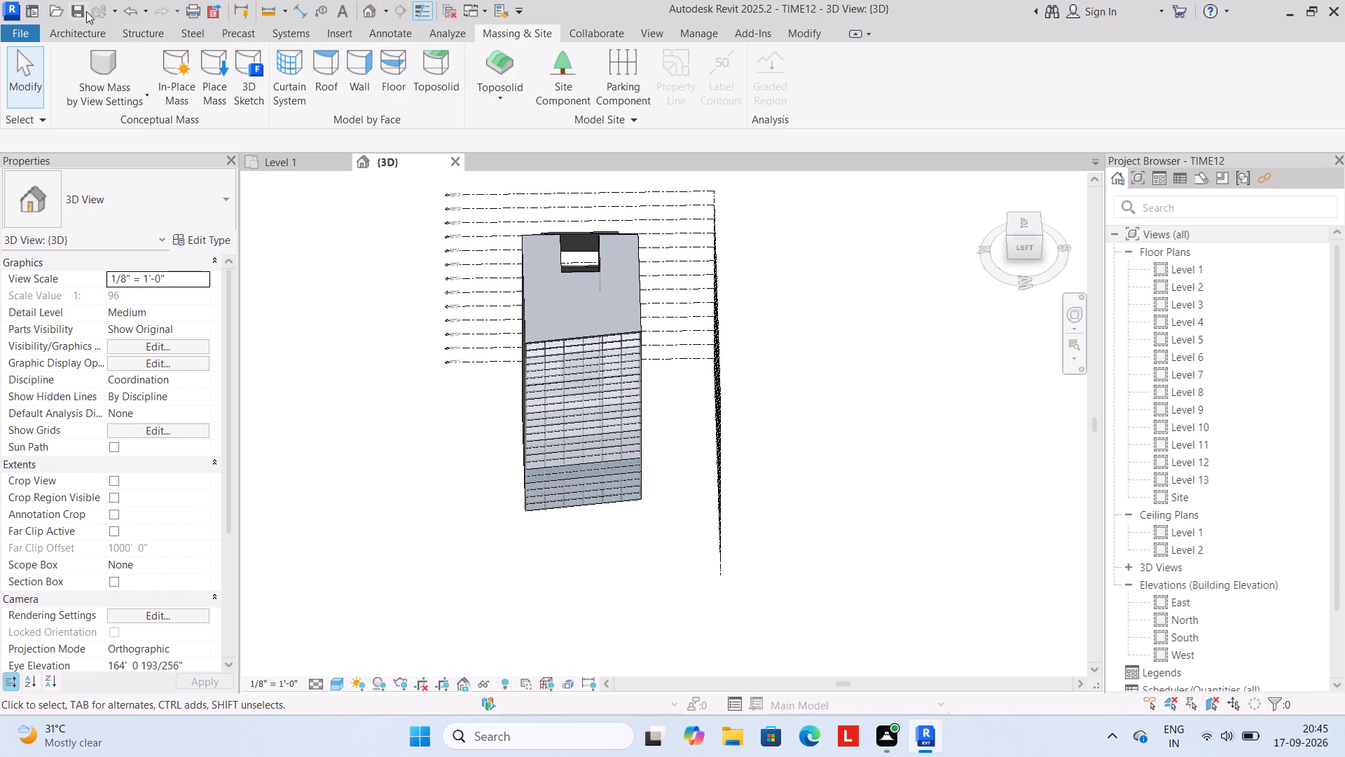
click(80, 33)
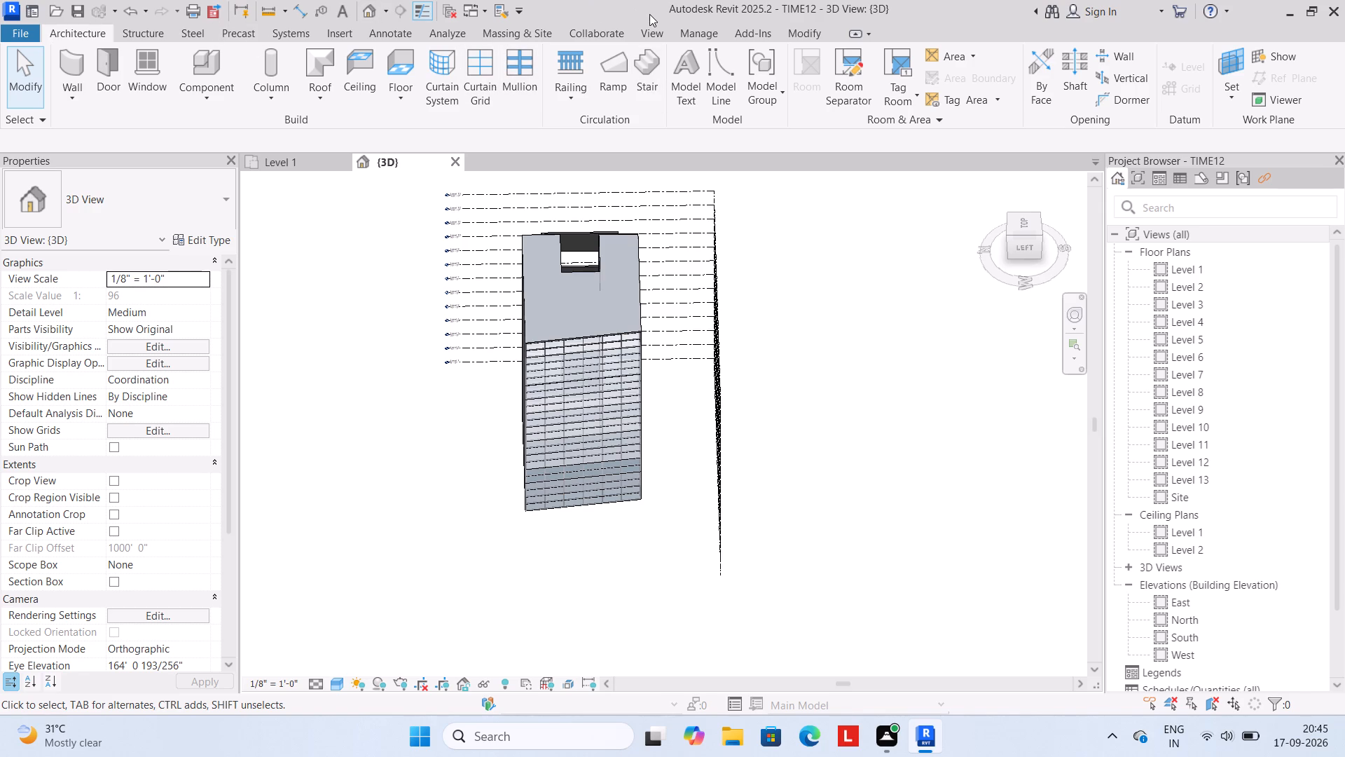
Create a perspective camera view from Level 1 with a 5' 6" offset, aimed at the openings of the tower's grey facade.
click(659, 29)
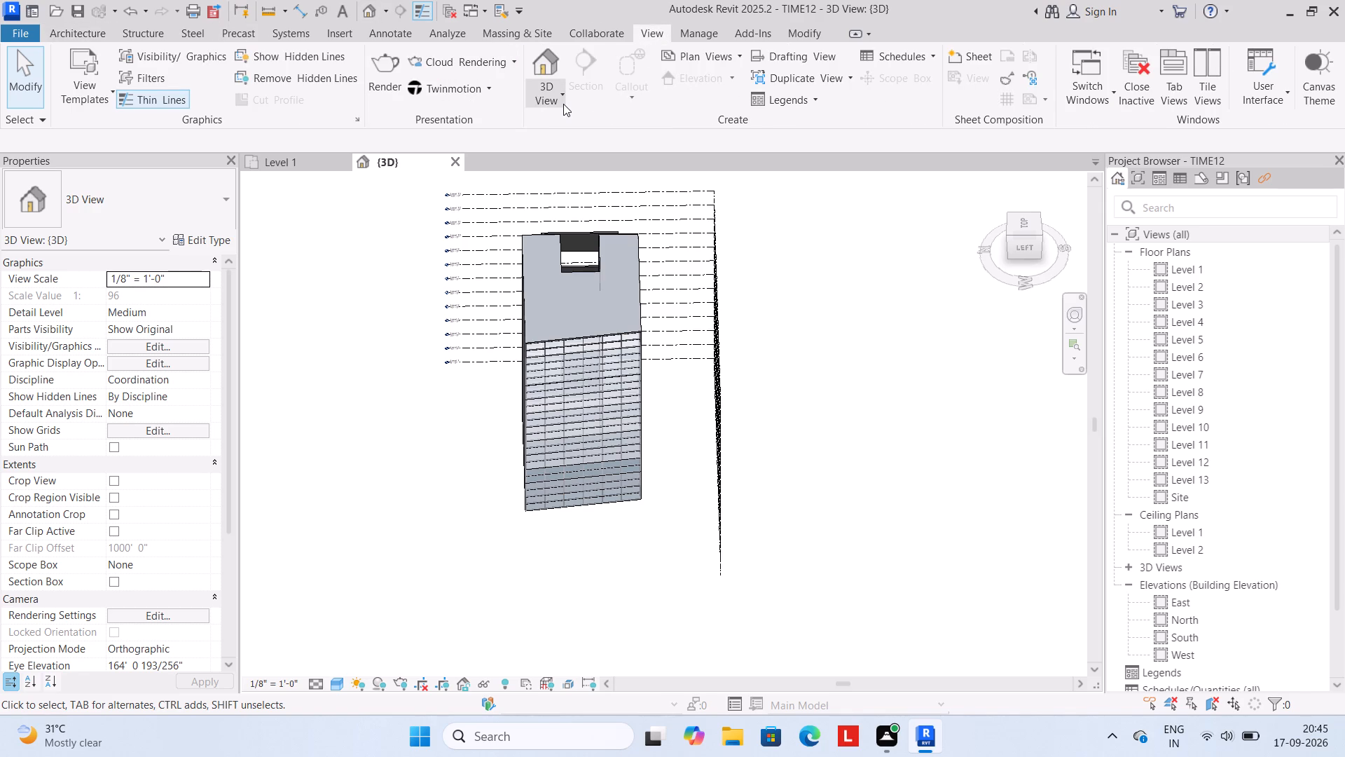
click(563, 104)
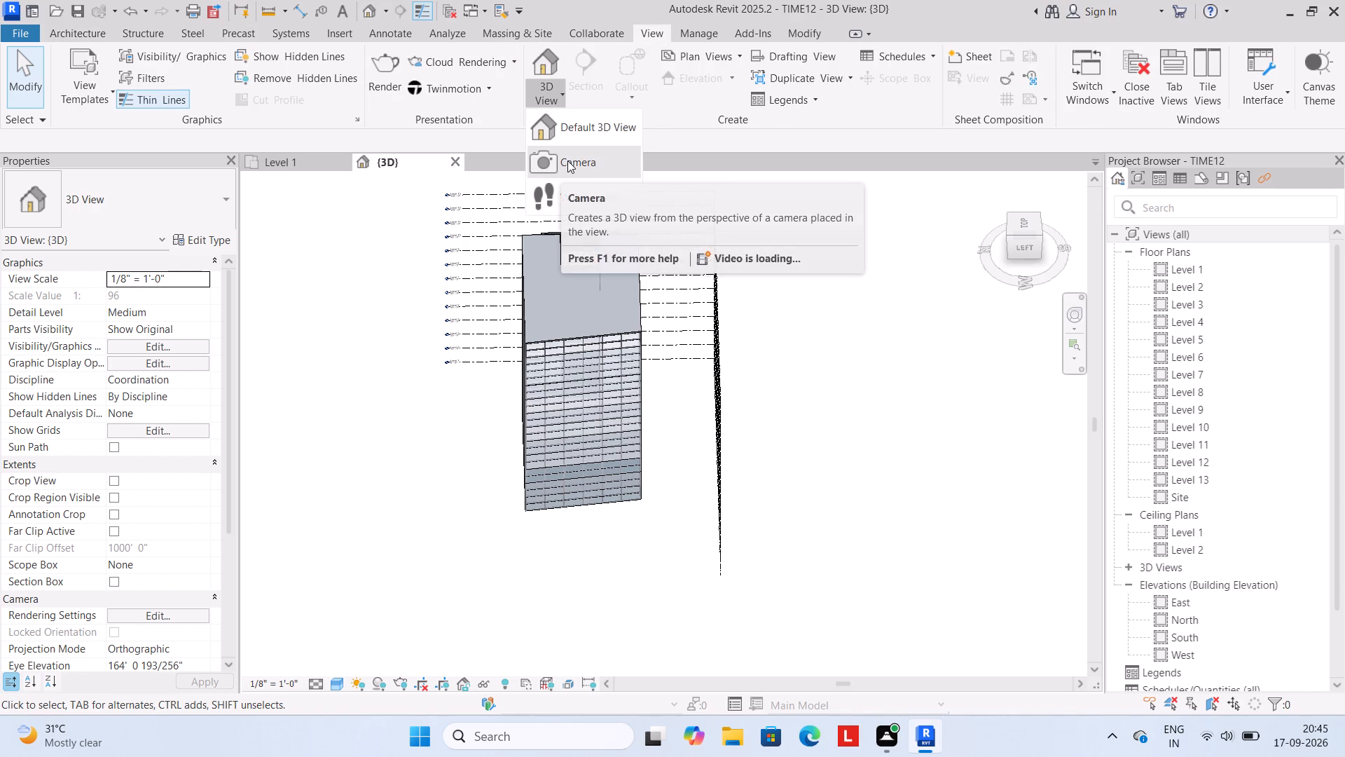
click(567, 161)
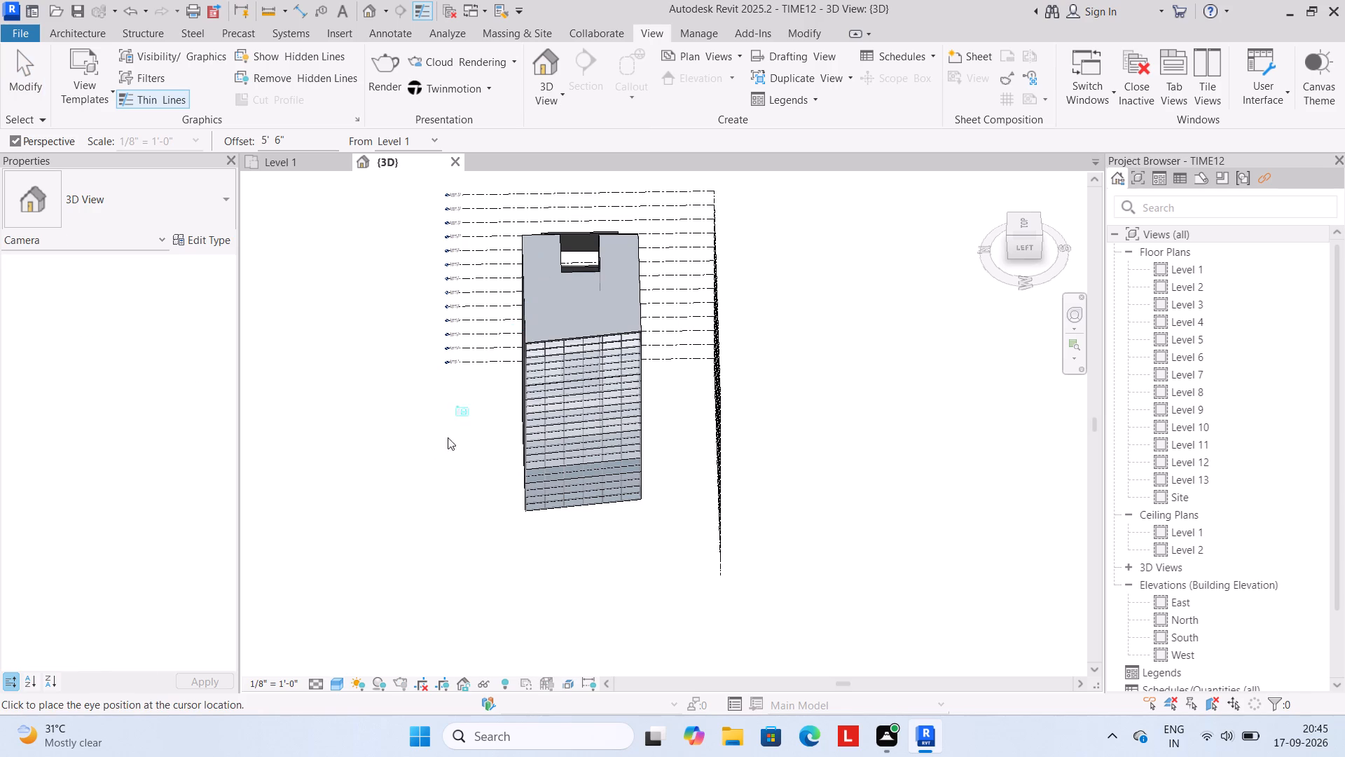
middle_drag(464, 576, 516, 581)
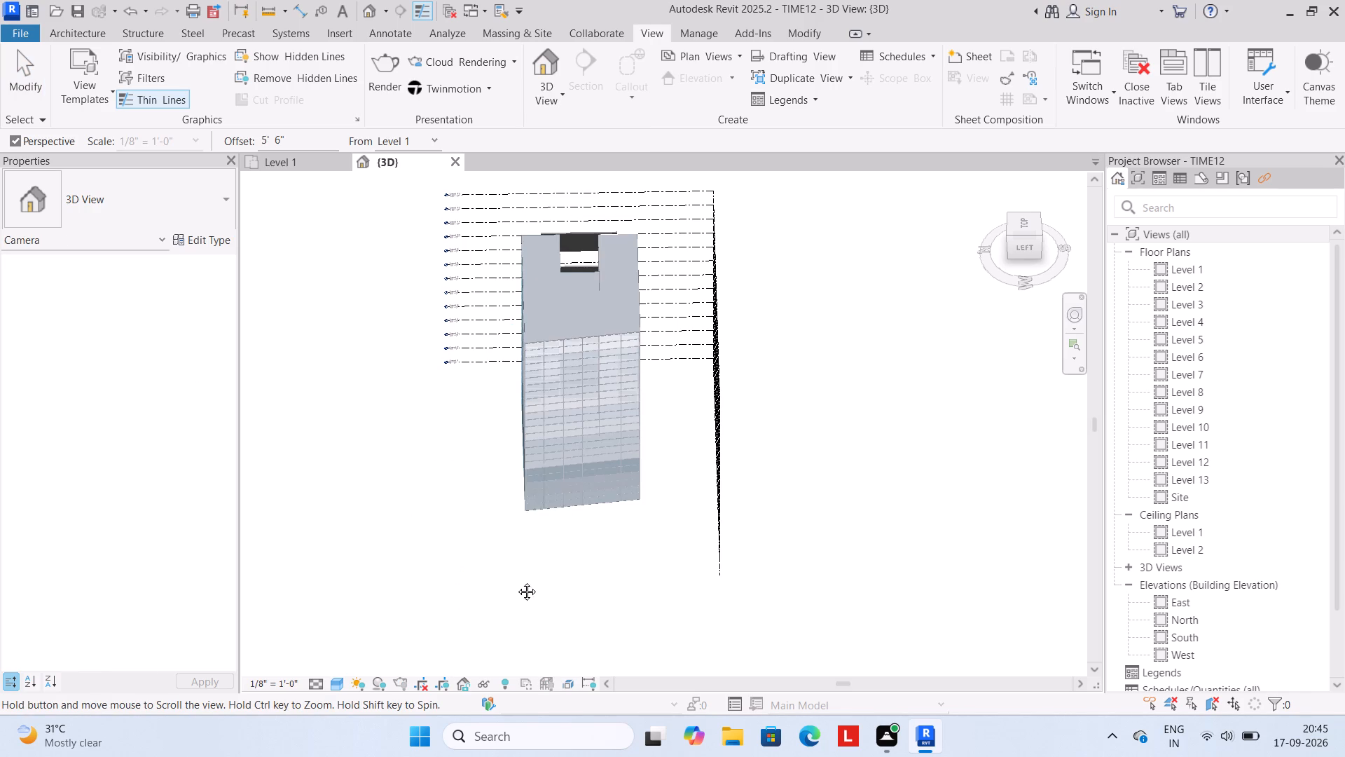
middle_drag(516, 581, 562, 571)
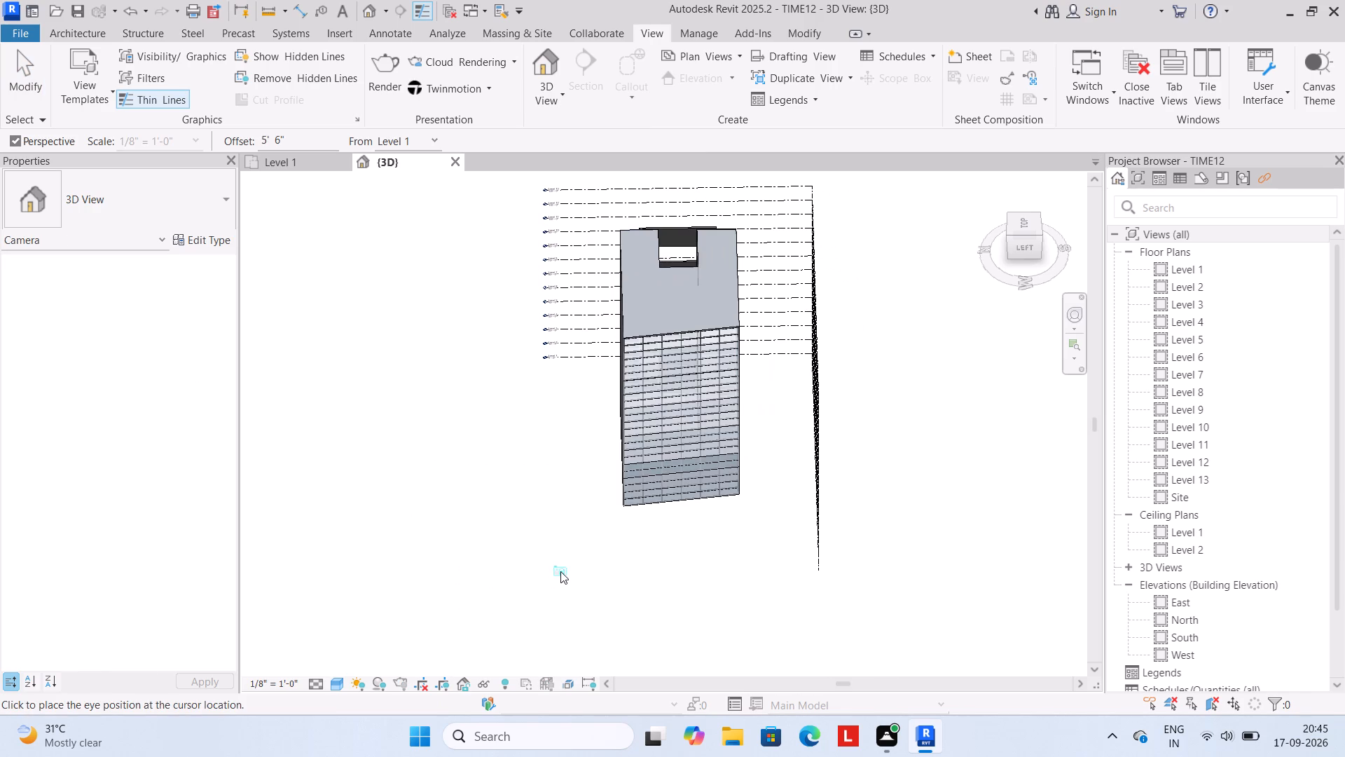
shift+scroll(551, 574, up, 1)
shift+middle_drag(549, 574, 846, 562)
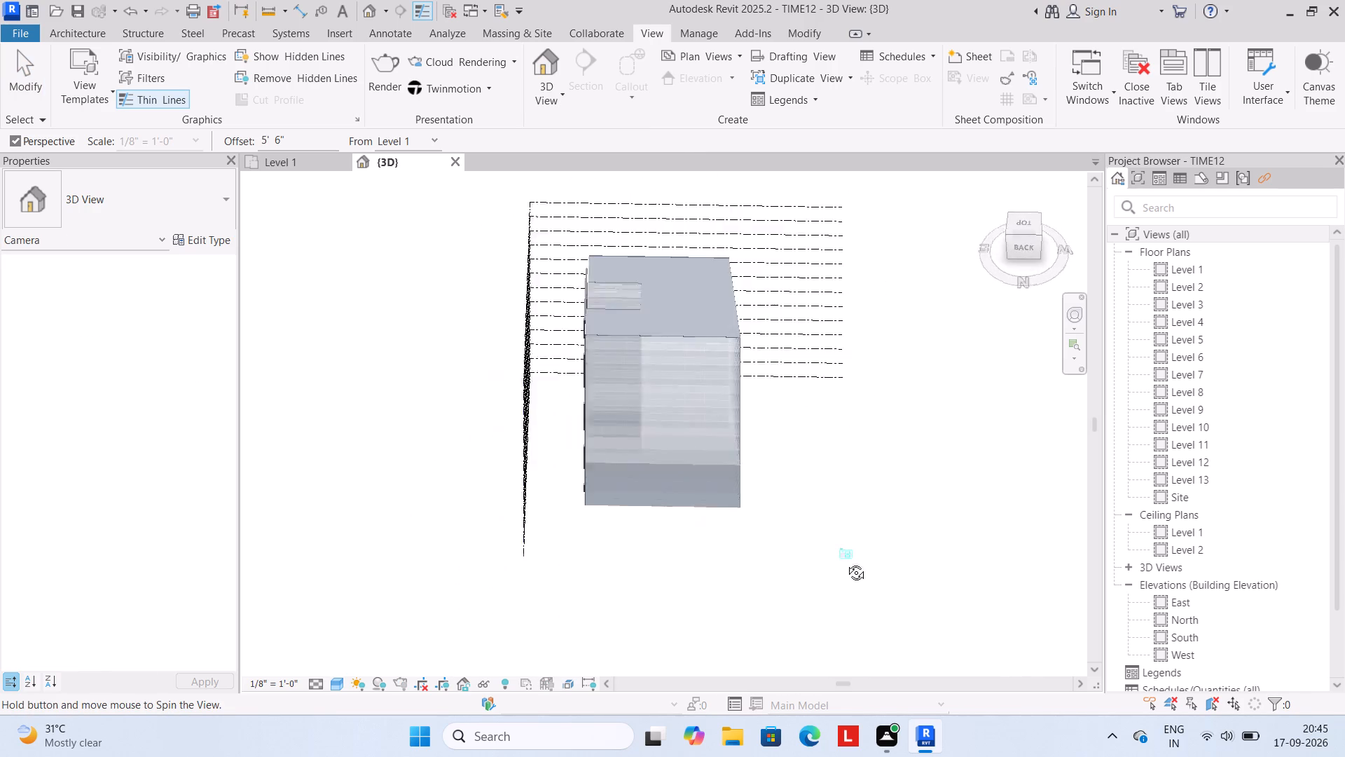
shift+middle_drag(846, 562, 990, 496)
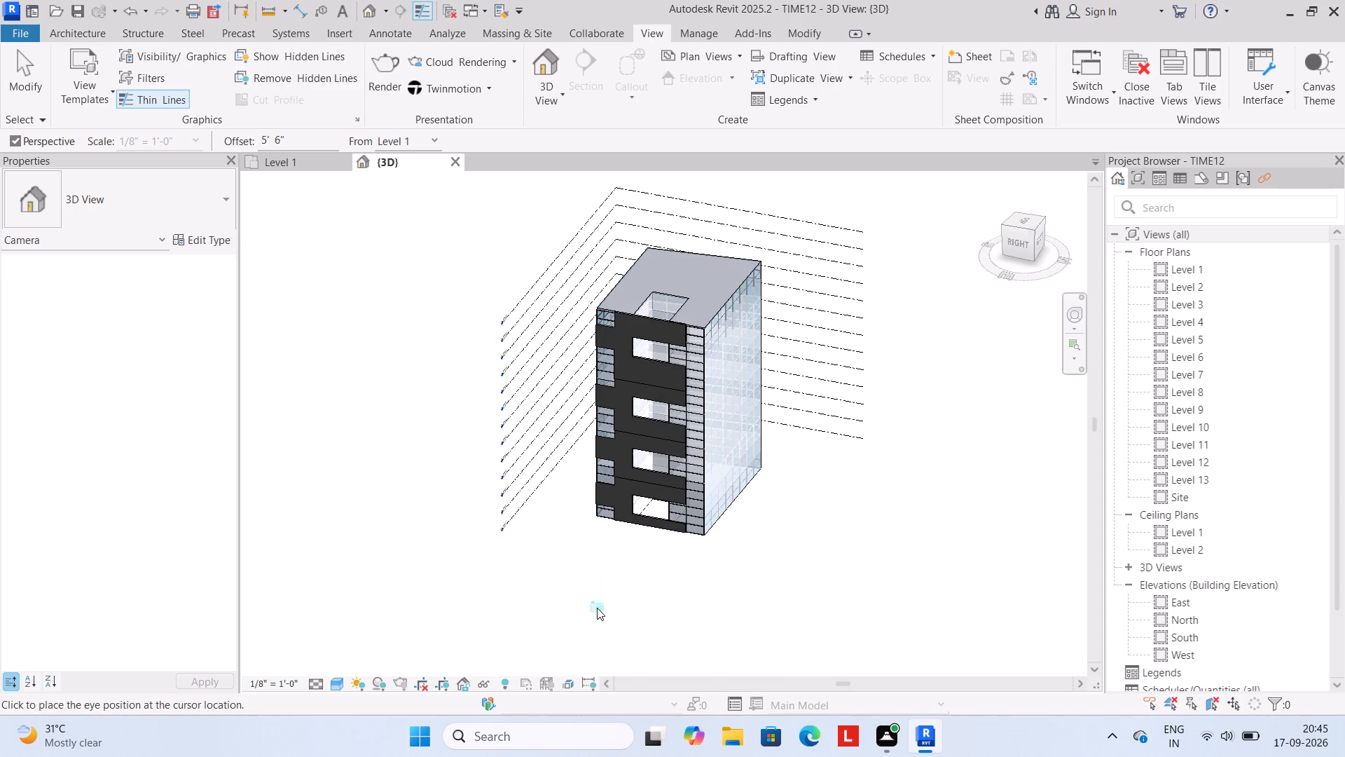
drag(597, 608, 688, 456)
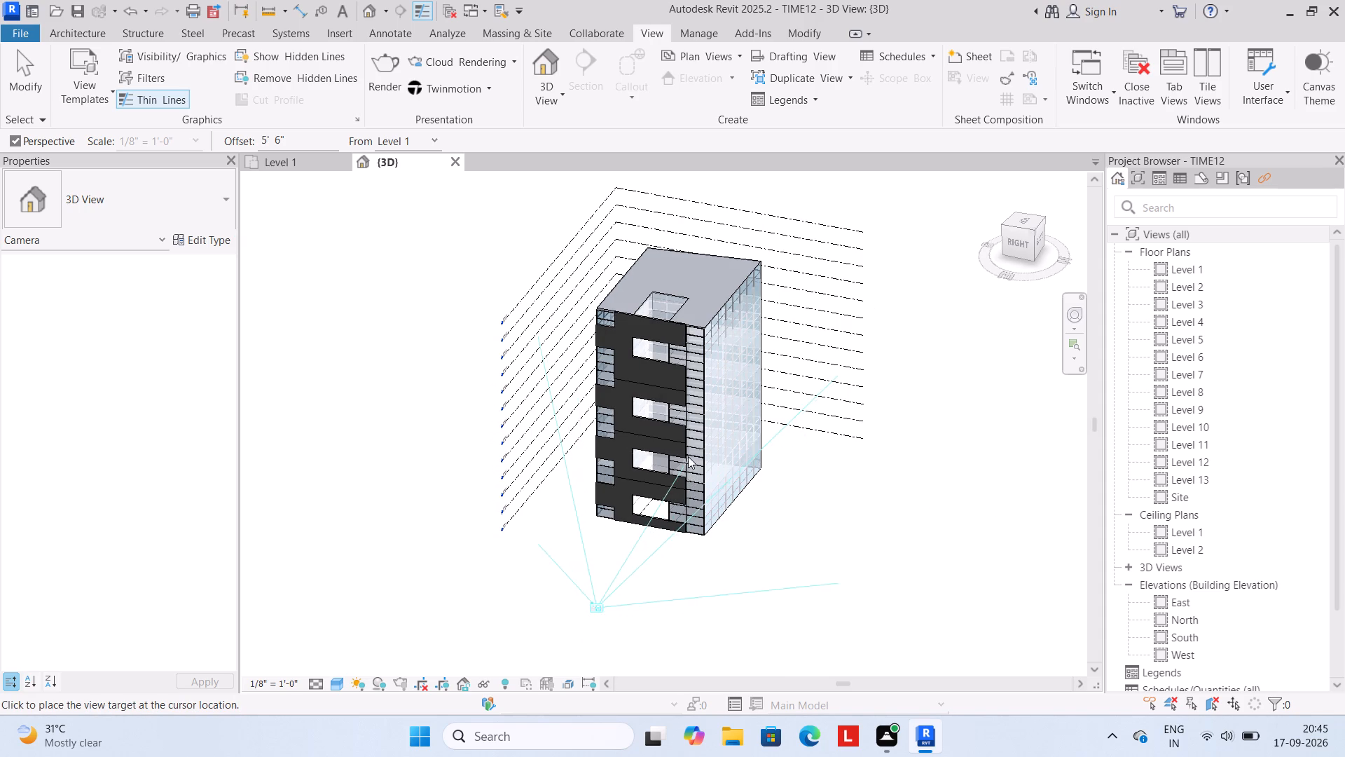
drag(688, 456, 649, 402)
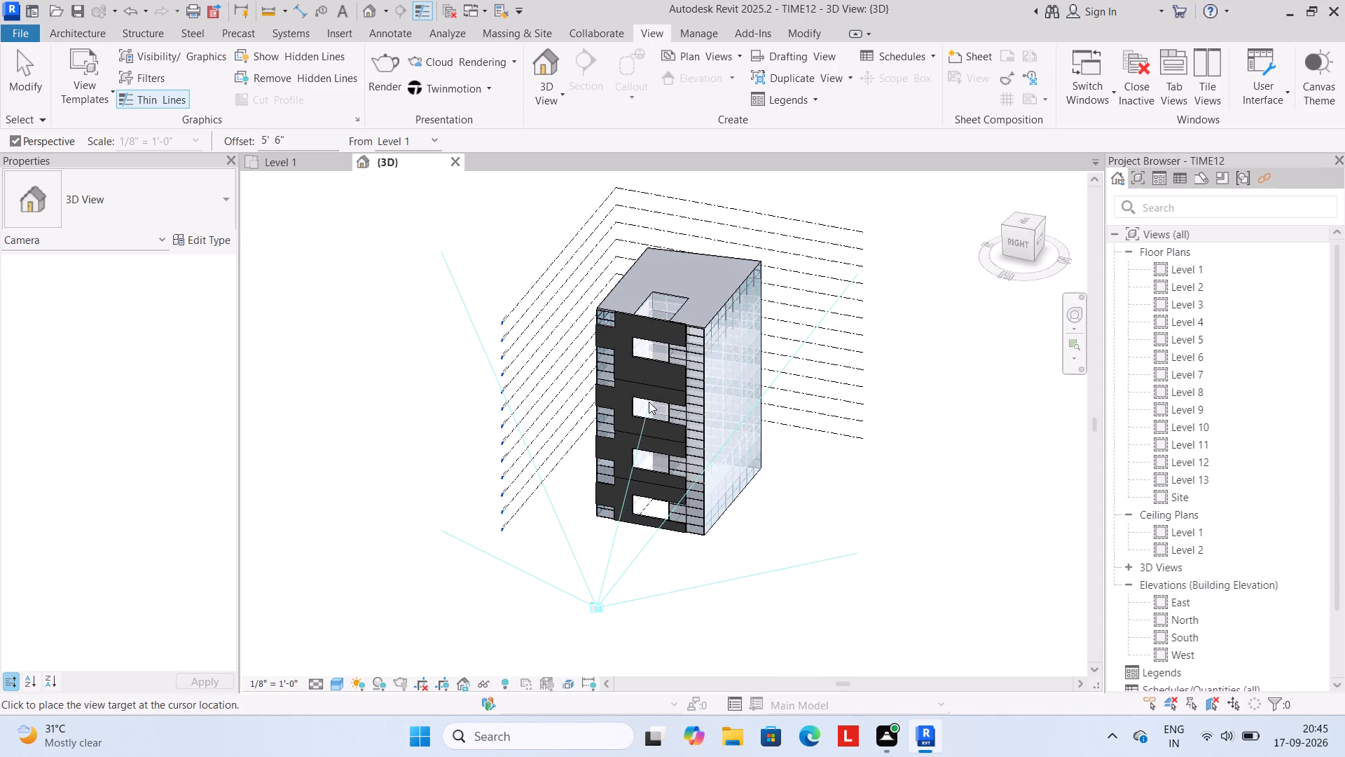
drag(649, 402, 673, 404)
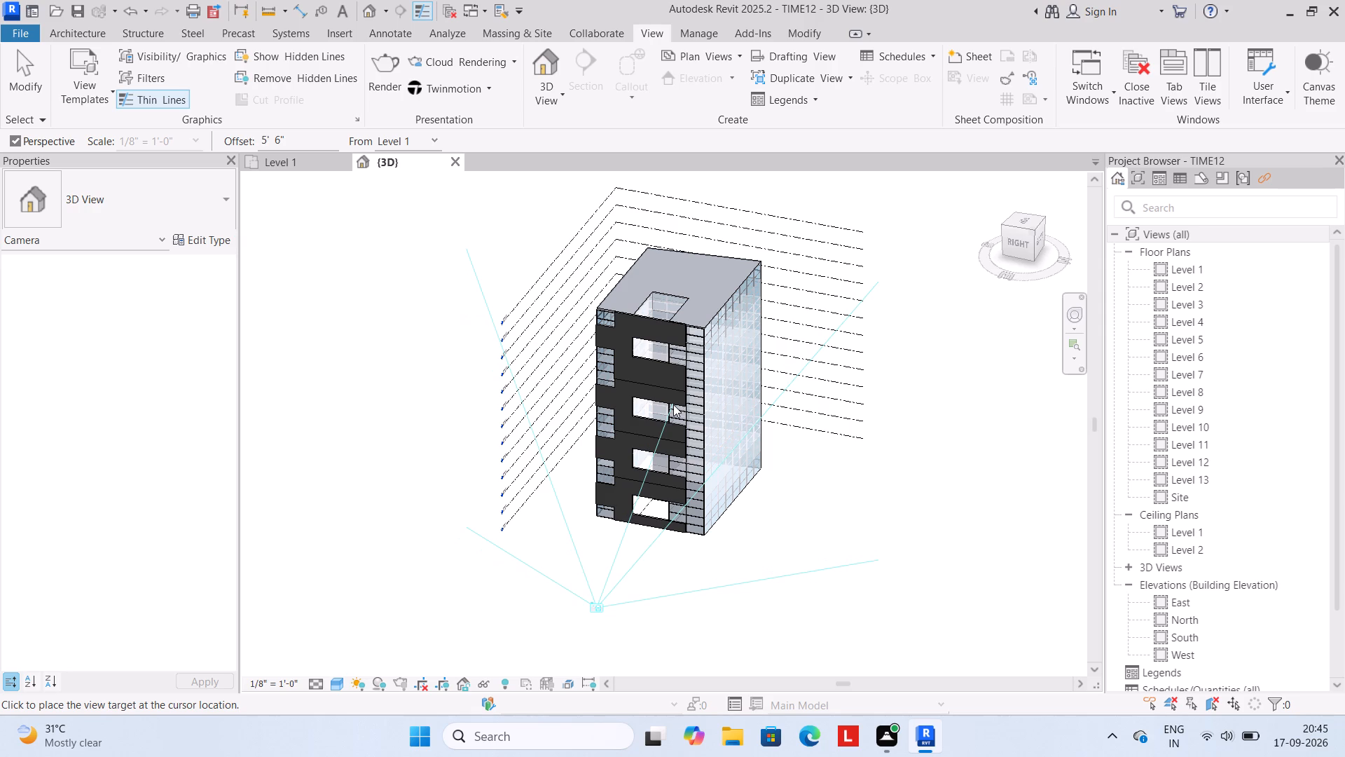
click(673, 404)
scroll(577, 482, down, 2)
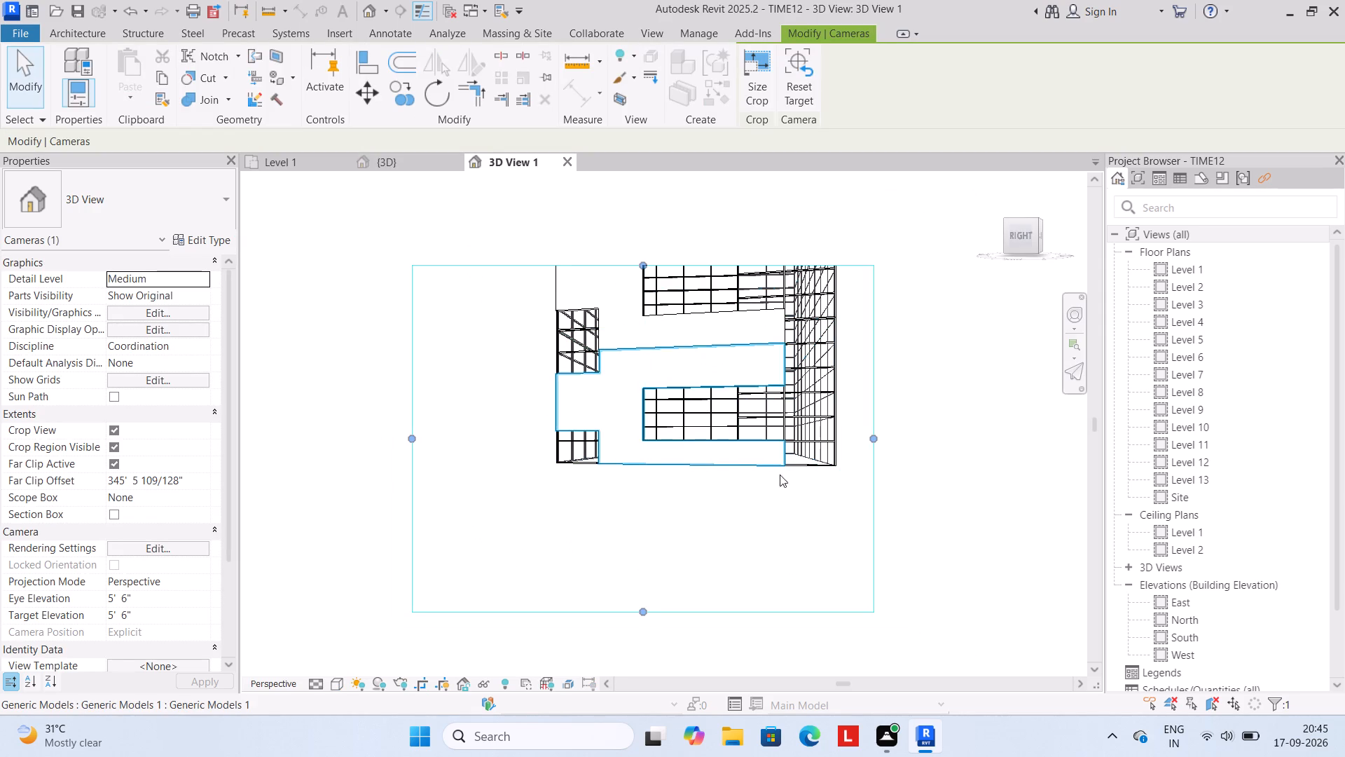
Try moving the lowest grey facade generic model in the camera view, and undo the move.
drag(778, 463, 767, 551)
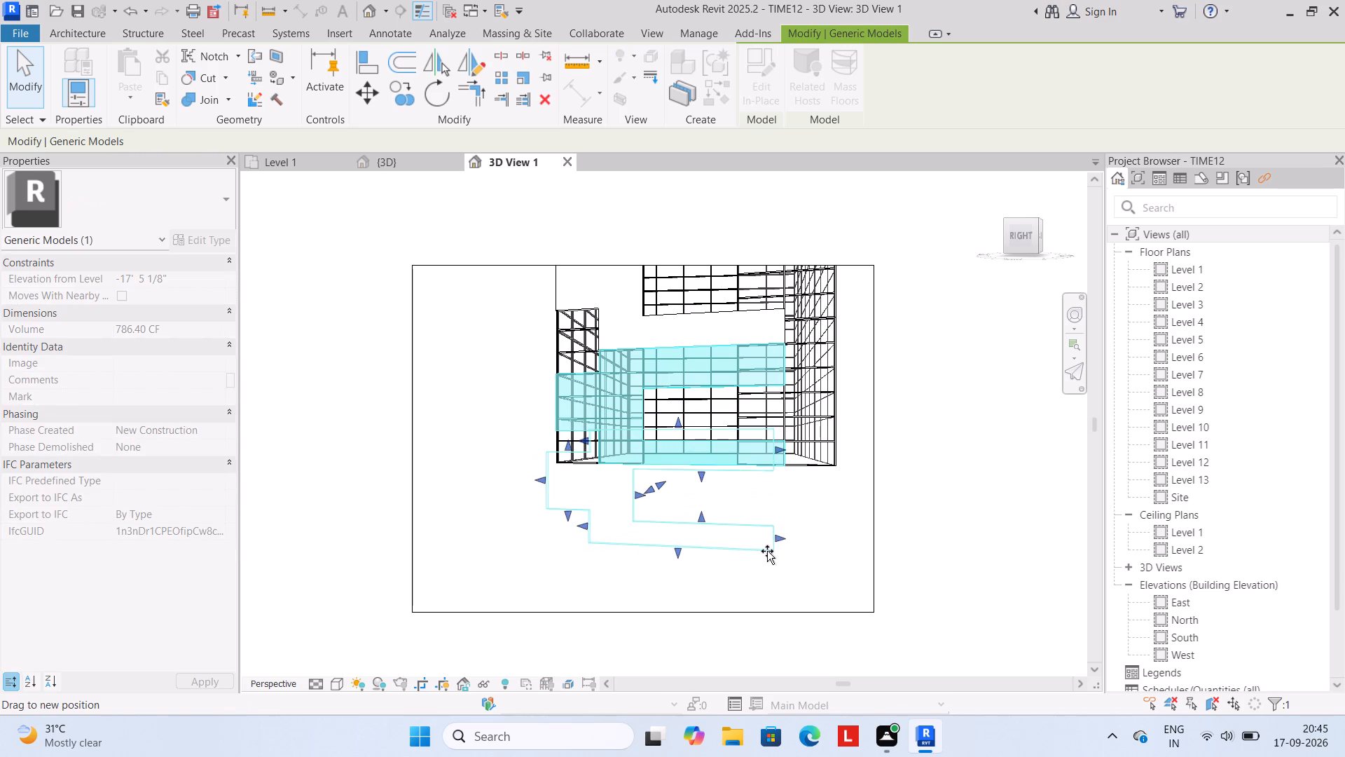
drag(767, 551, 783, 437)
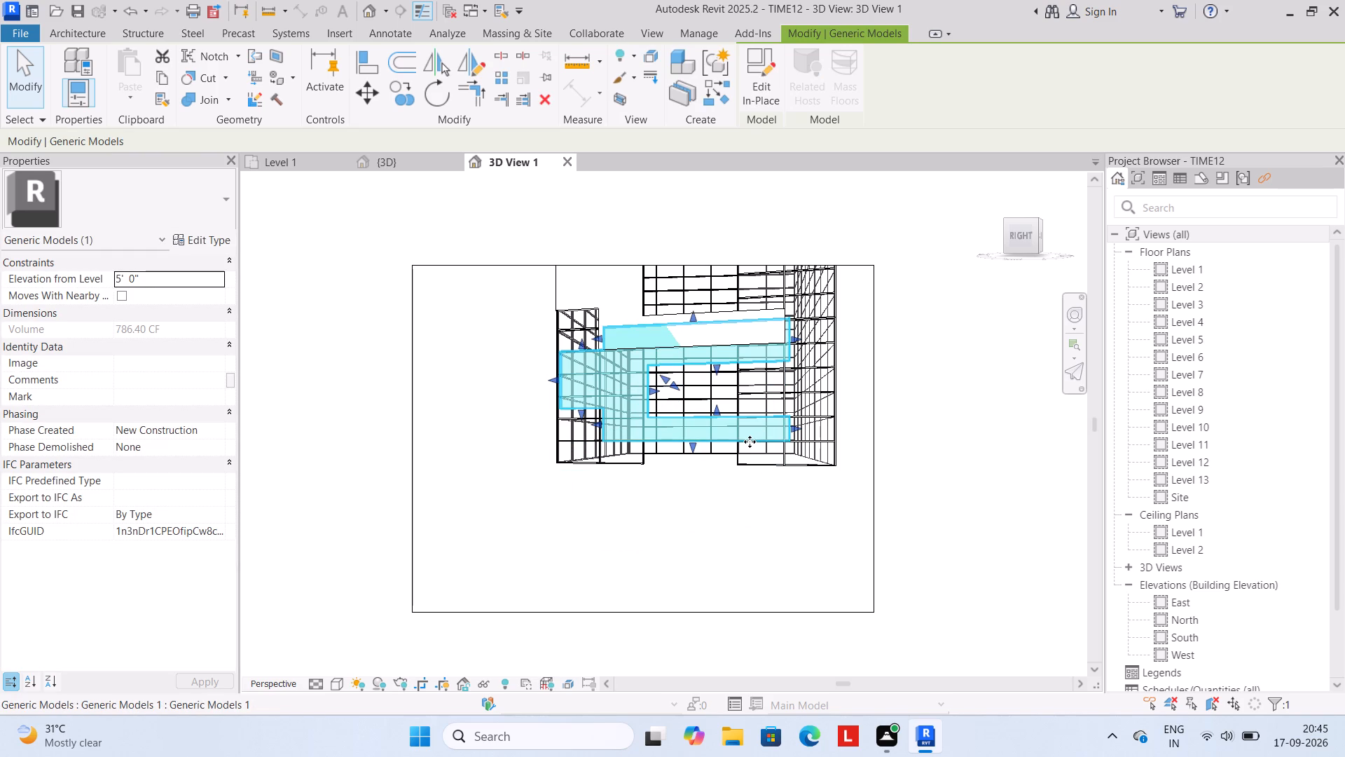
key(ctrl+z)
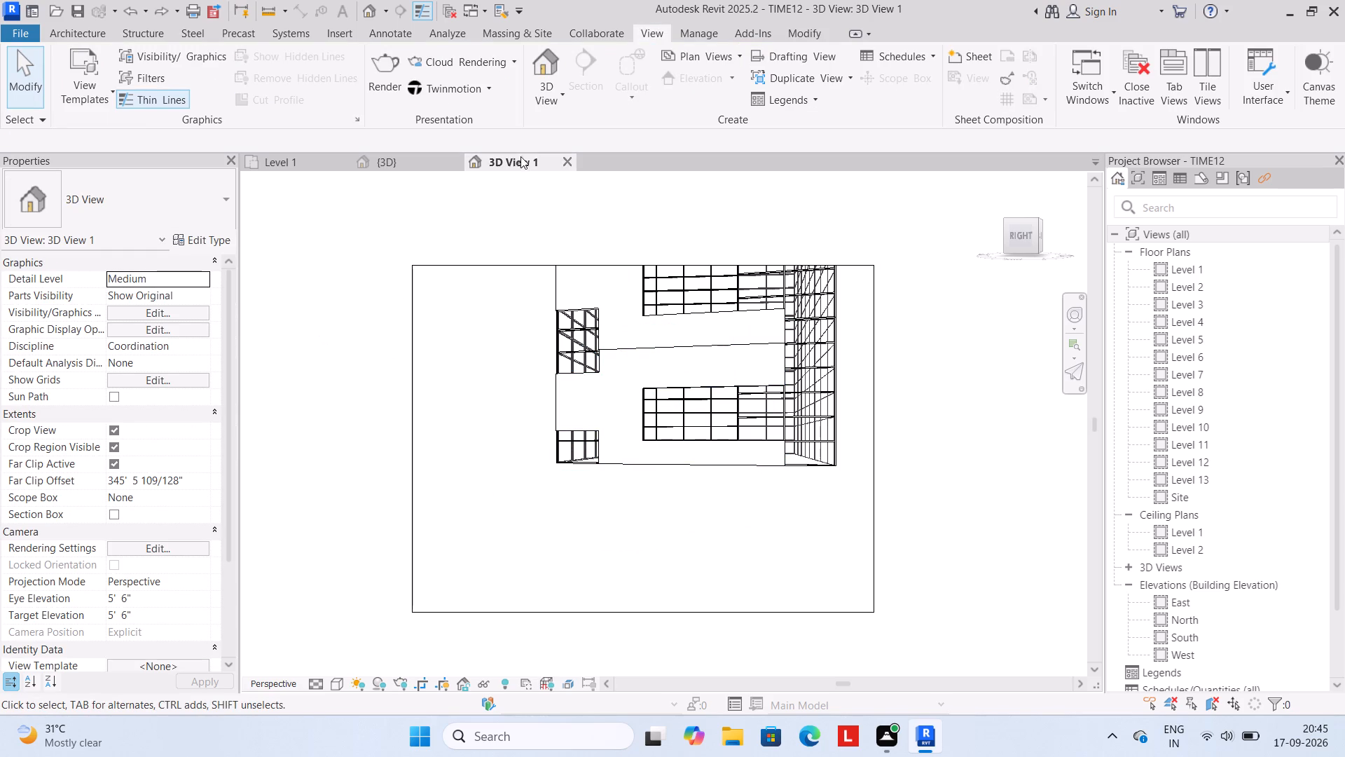
From the {3D} view, create a perspective camera view with a 5' 6" offset from Level 1, aimed at the grey facade's upper openings.
click(566, 159)
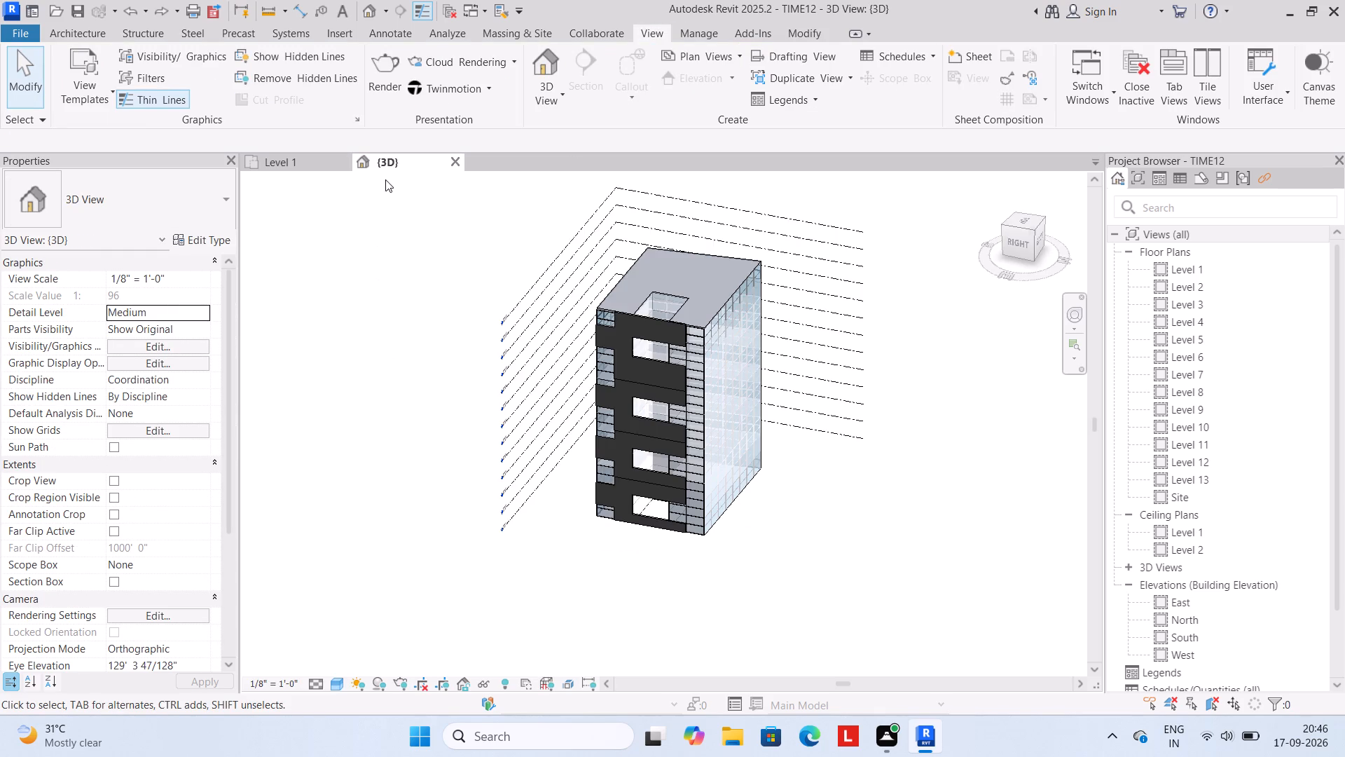
click(557, 93)
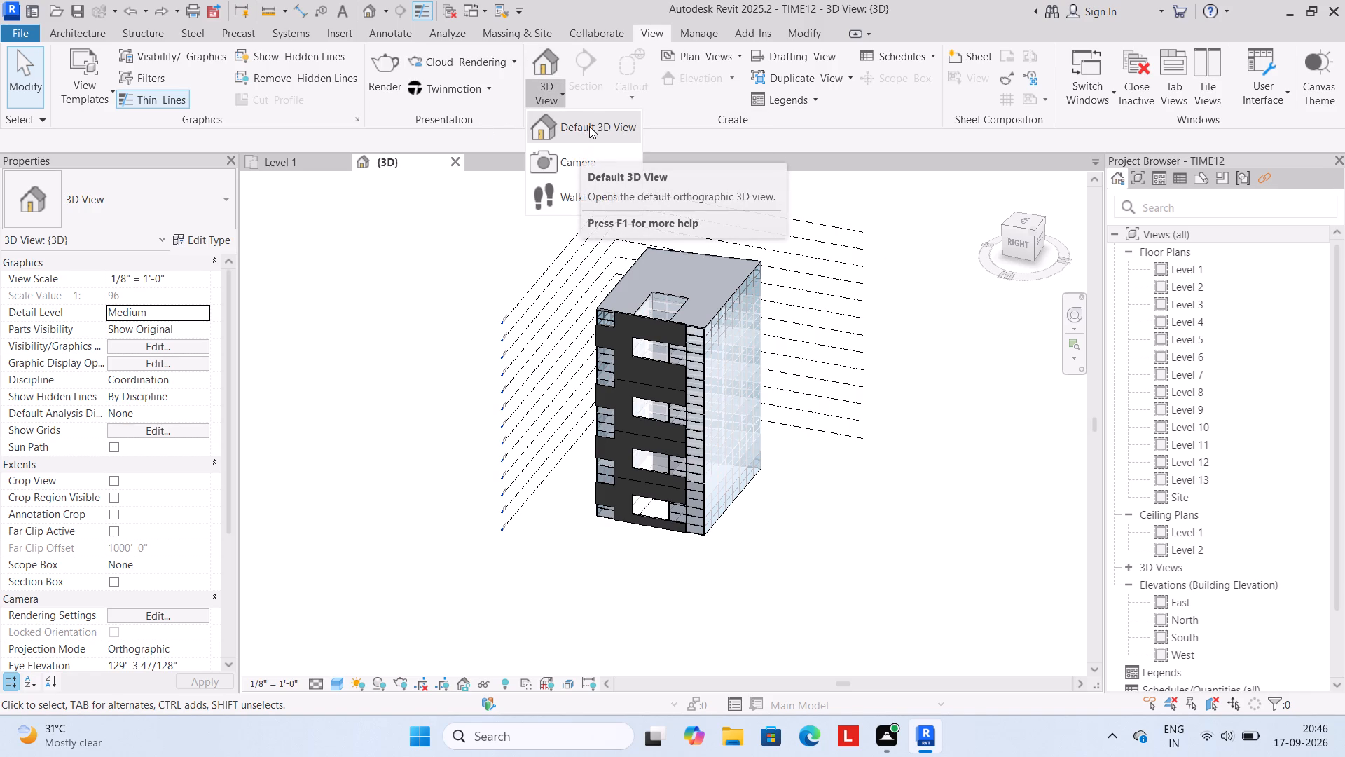
click(570, 158)
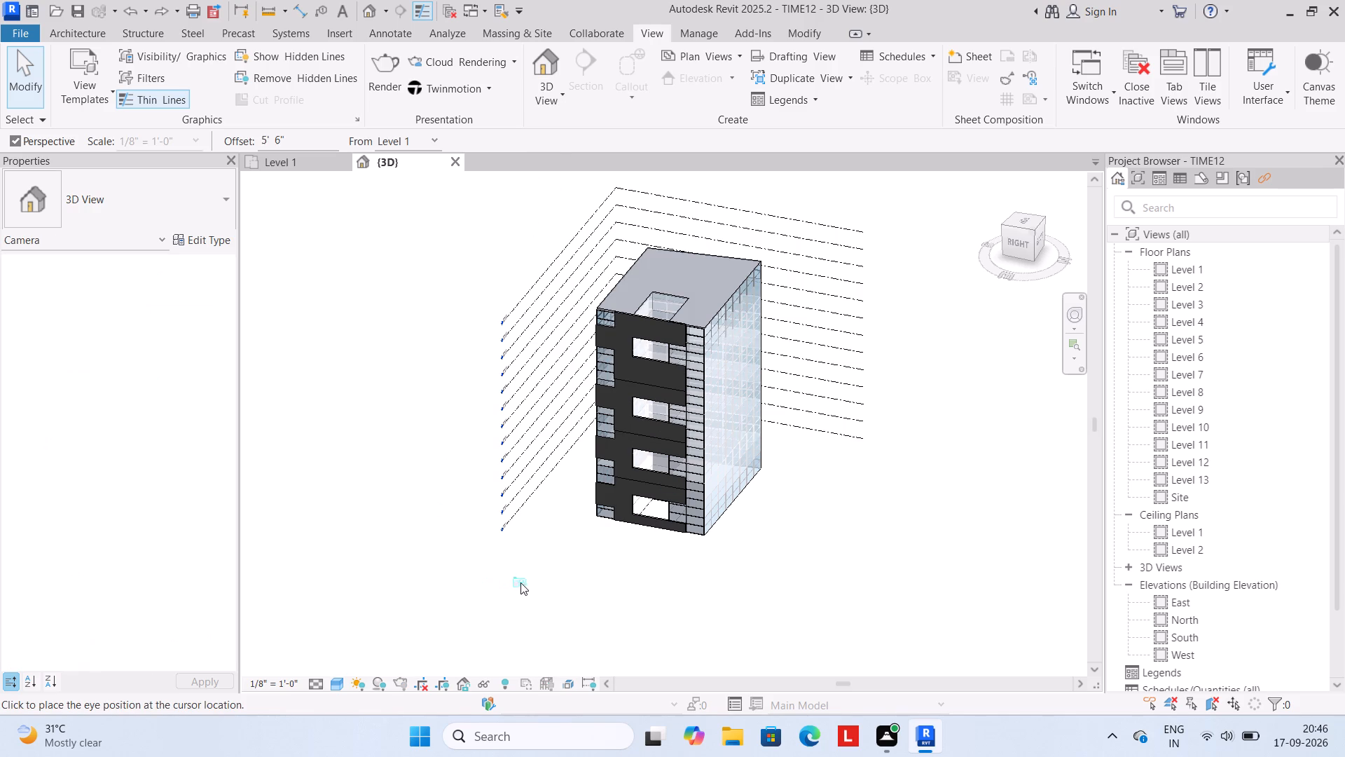
drag(525, 594, 559, 586)
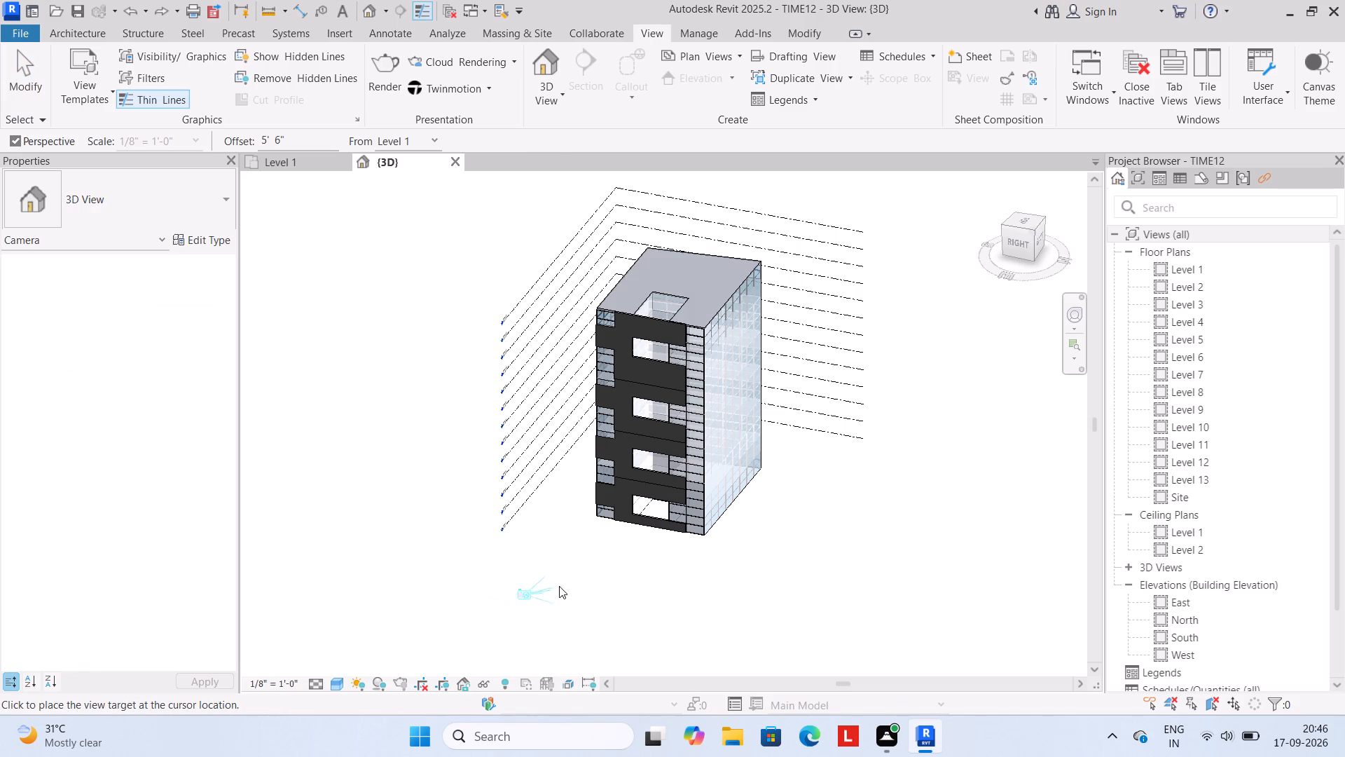
drag(559, 586, 654, 354)
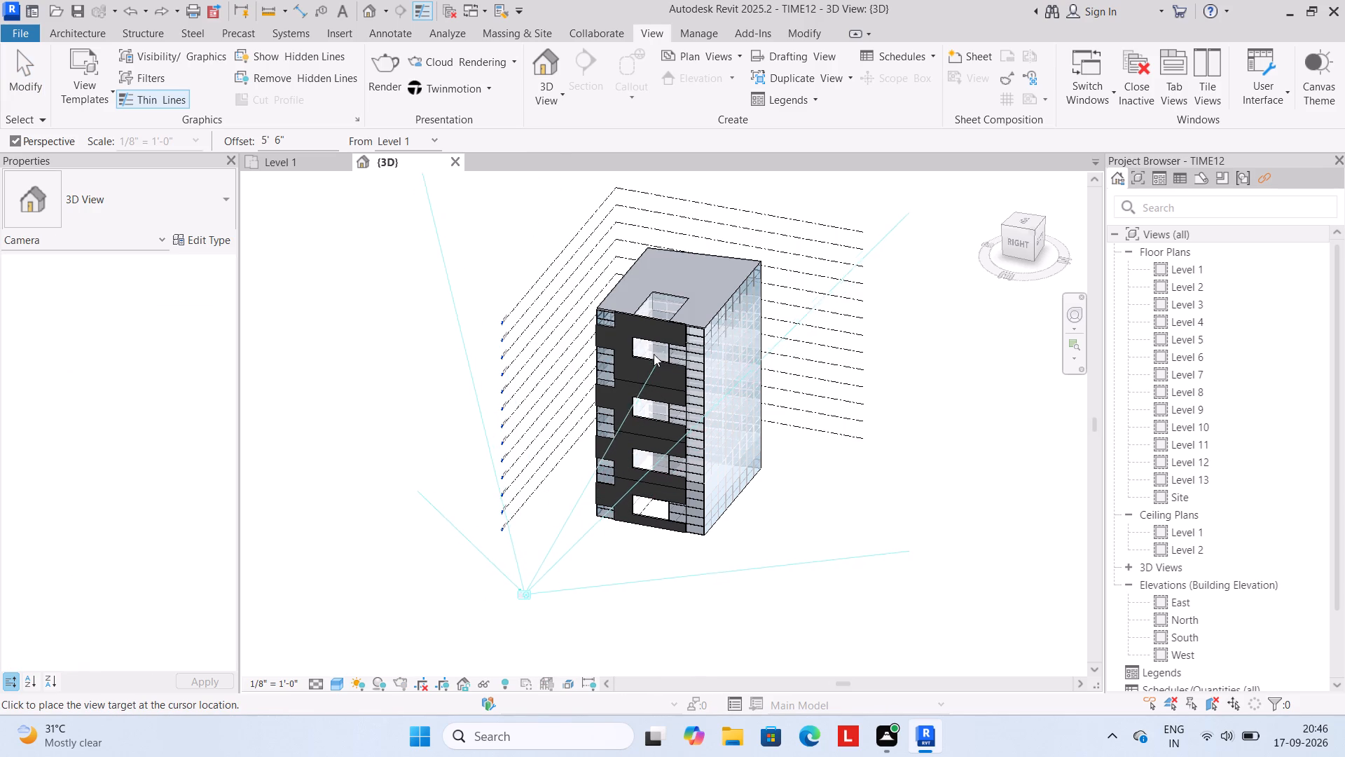
drag(654, 354, 659, 336)
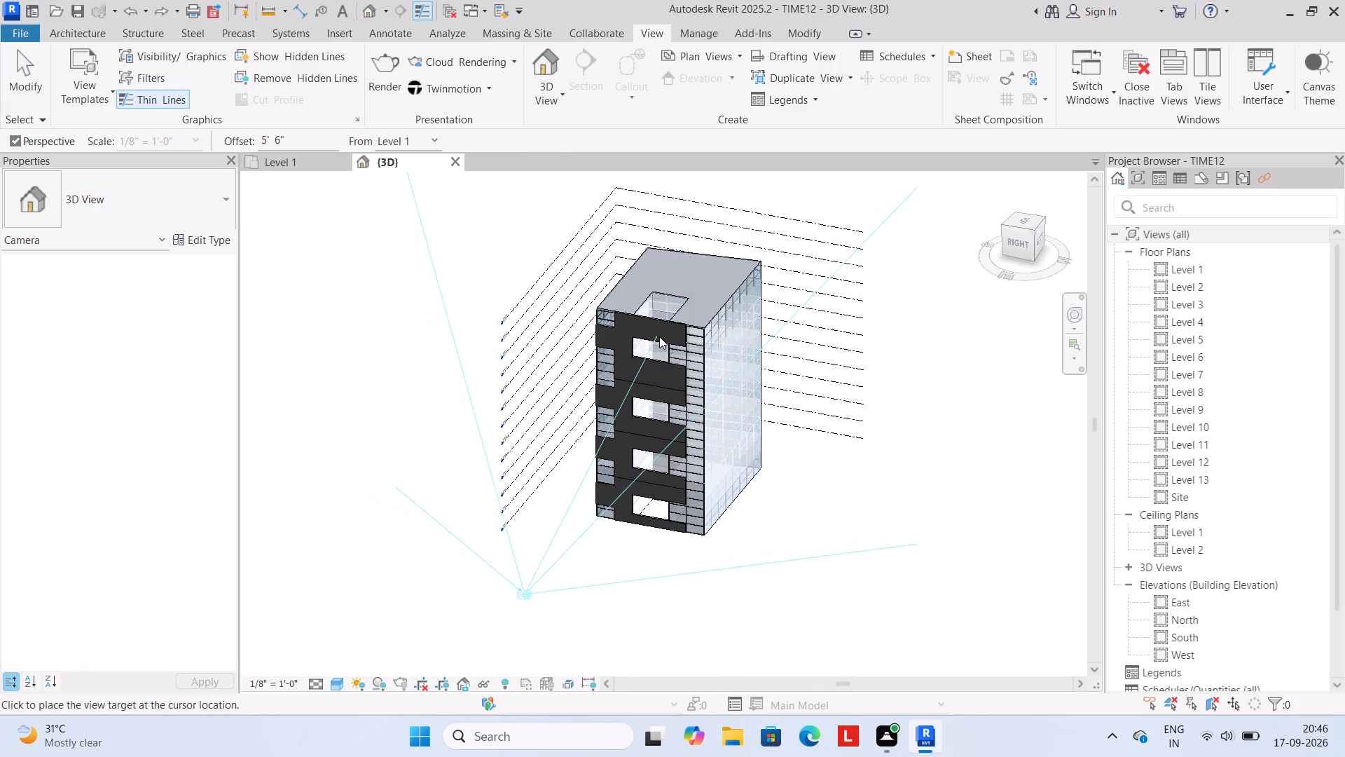
drag(659, 336, 612, 315)
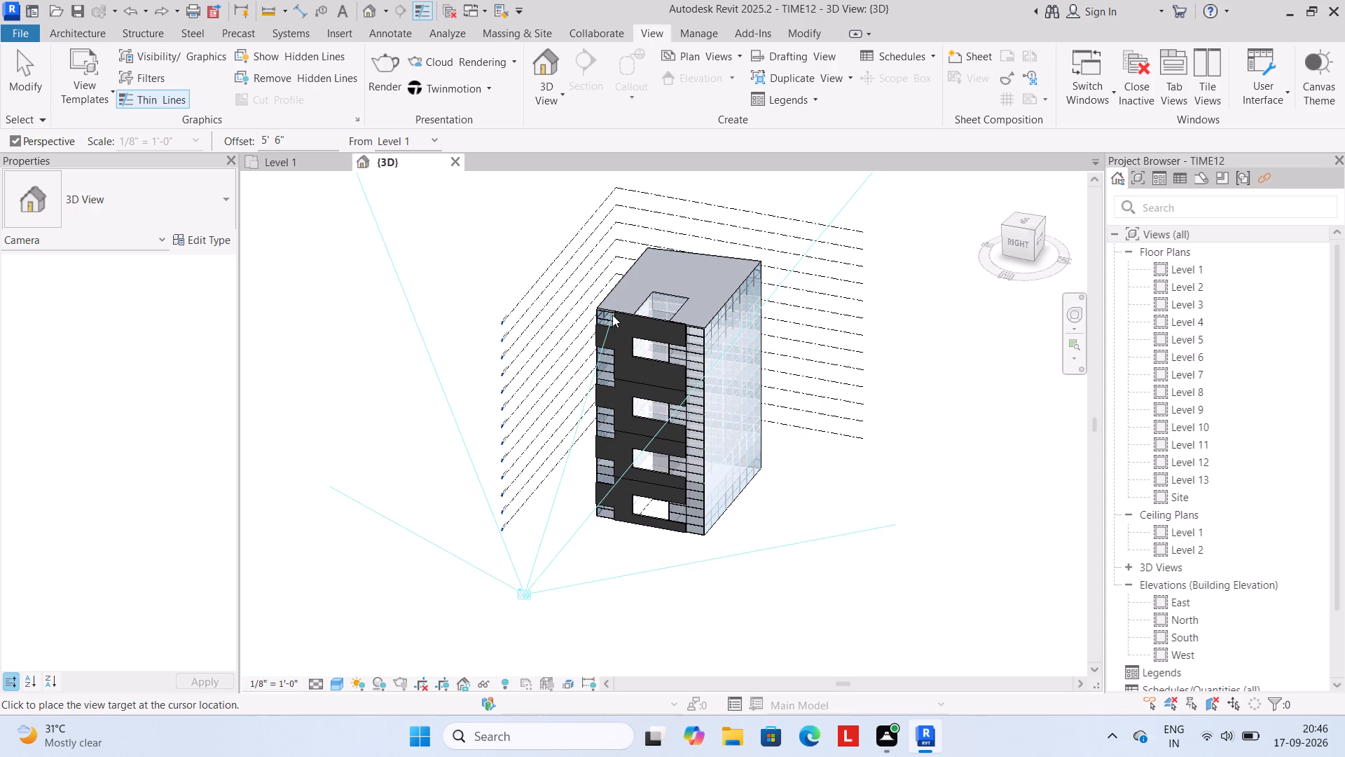
drag(612, 315, 825, 358)
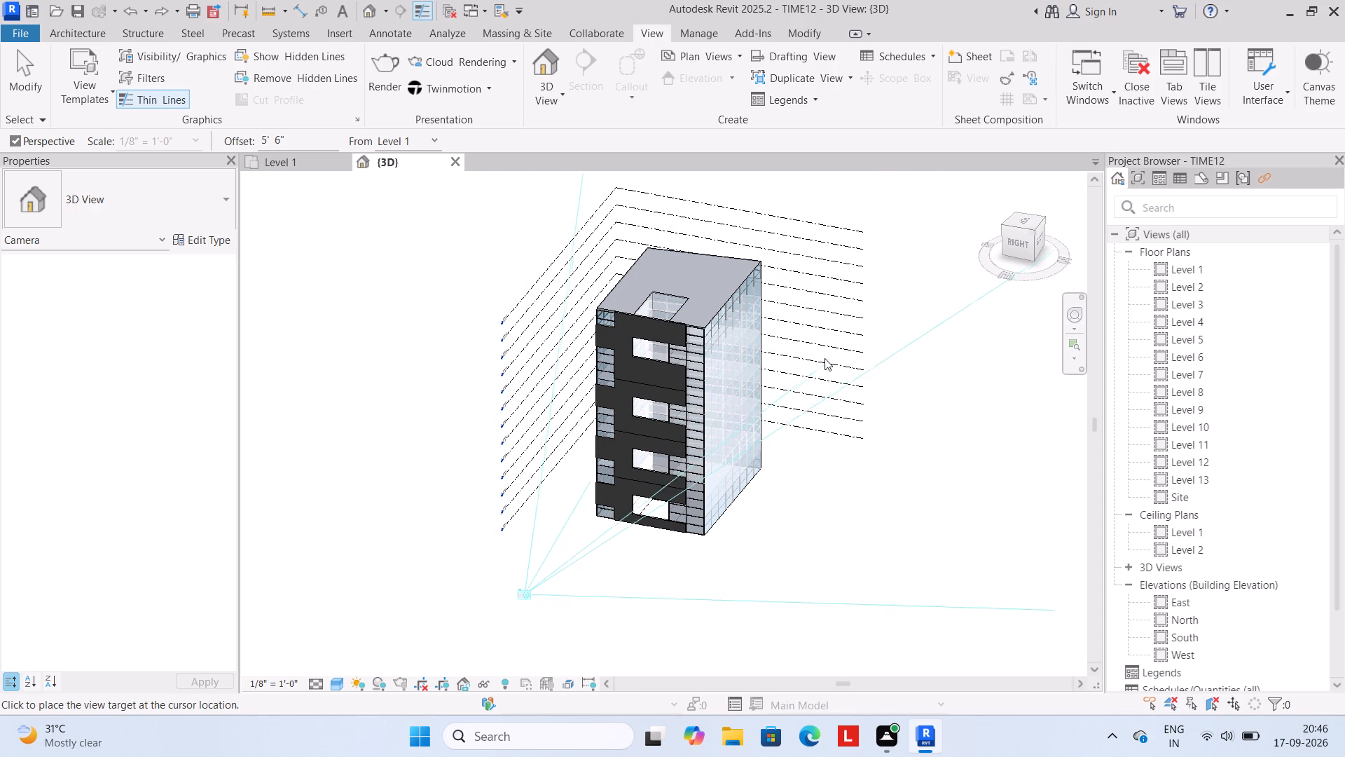
drag(825, 358, 631, 509)
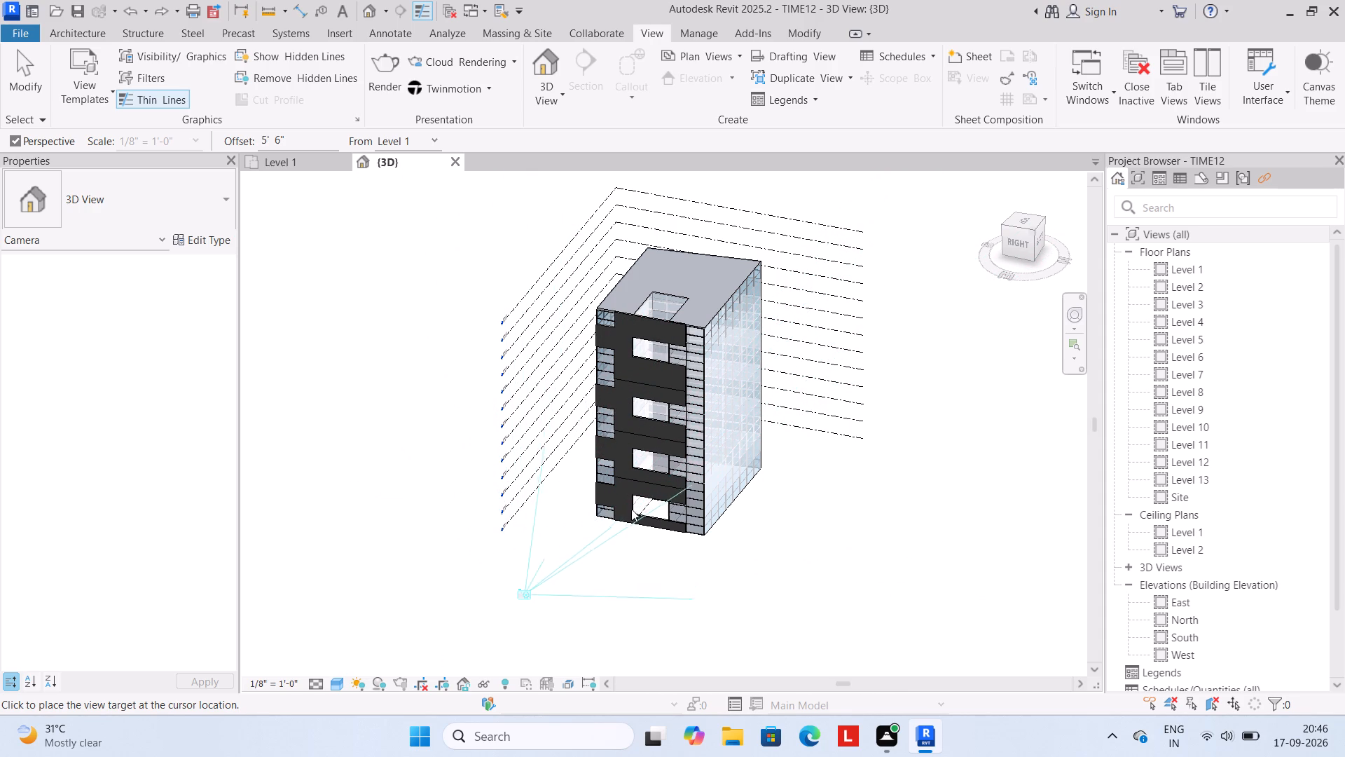
drag(631, 509, 663, 408)
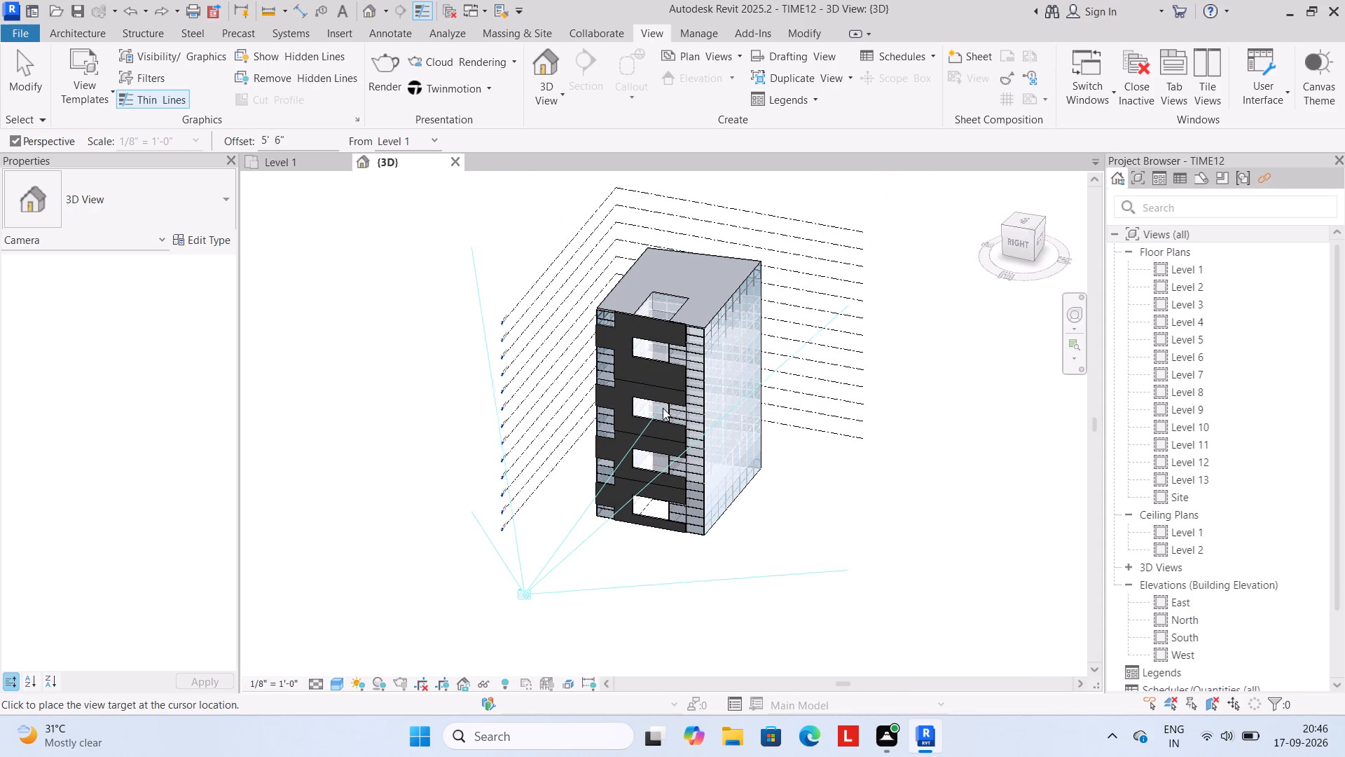
drag(663, 408, 664, 386)
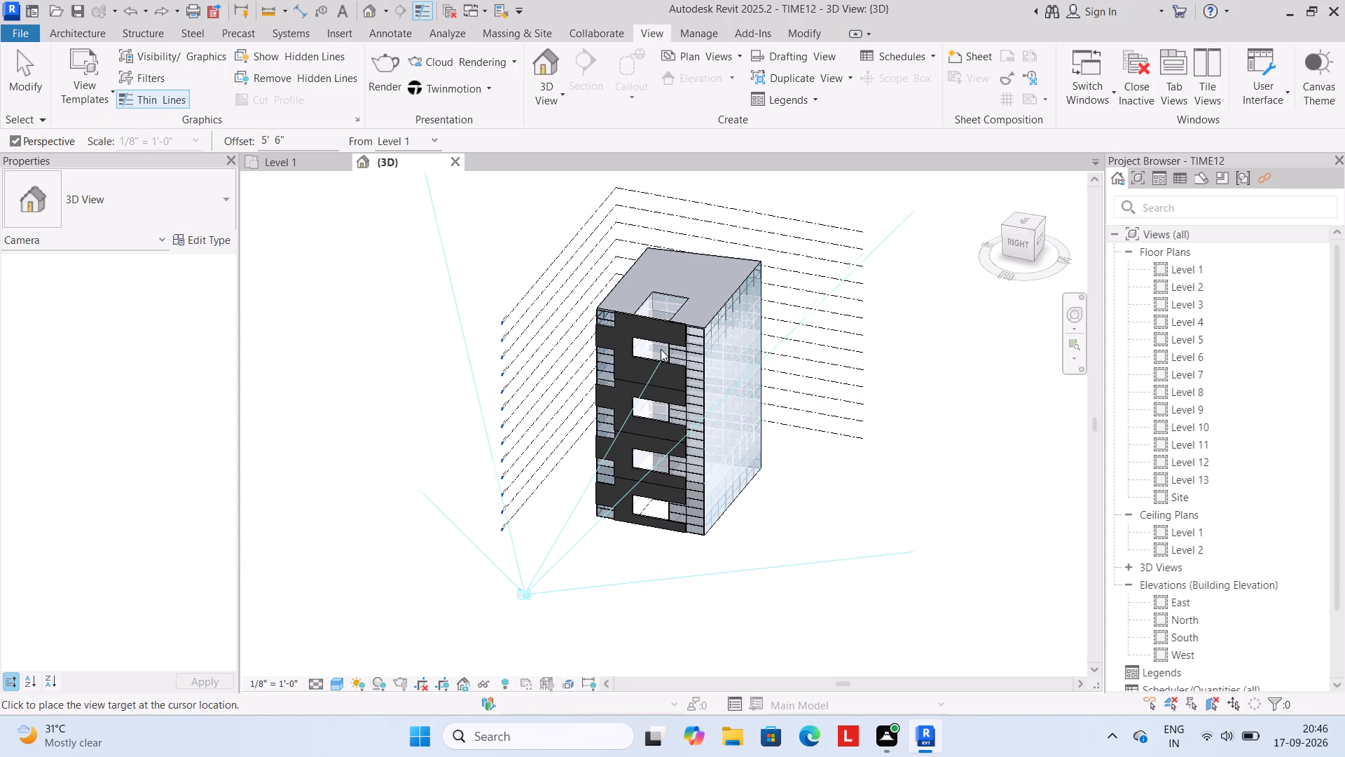
scroll(658, 371, down, 1)
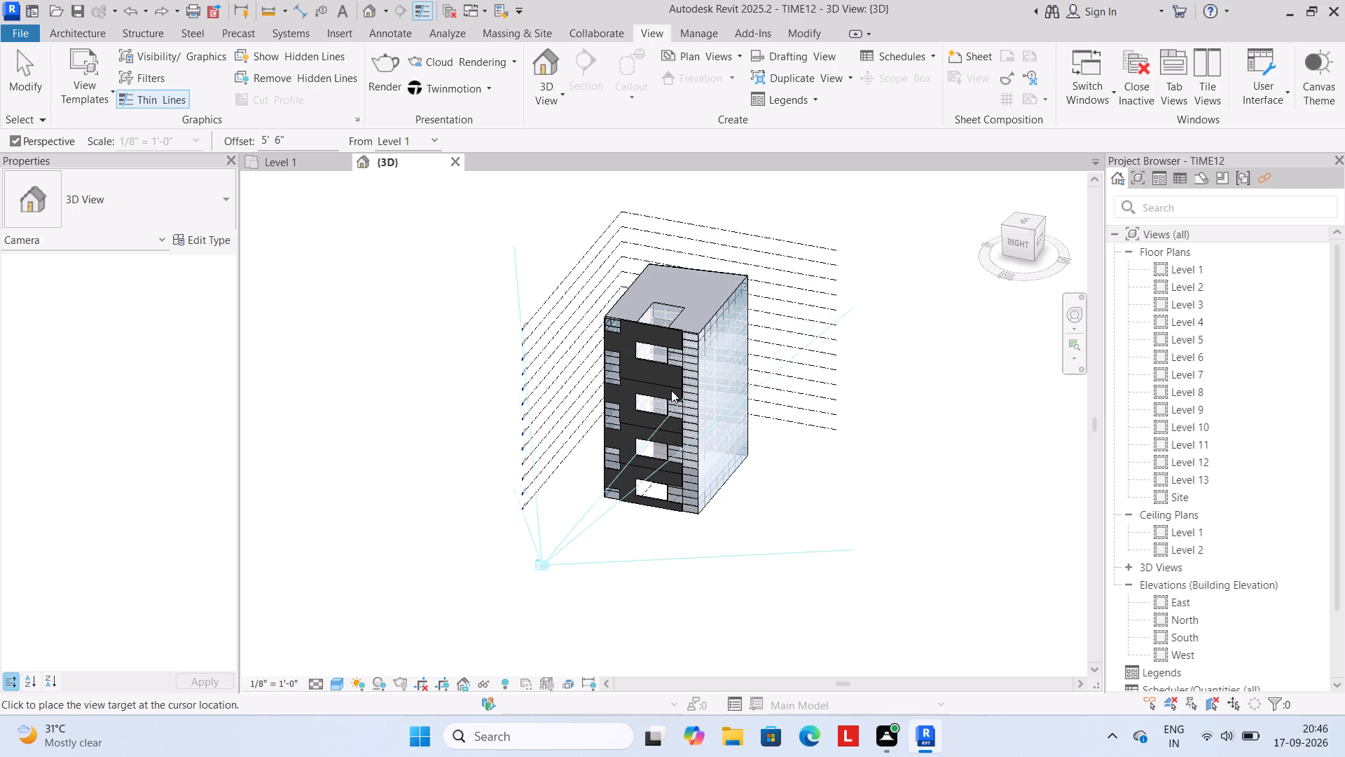
click(656, 385)
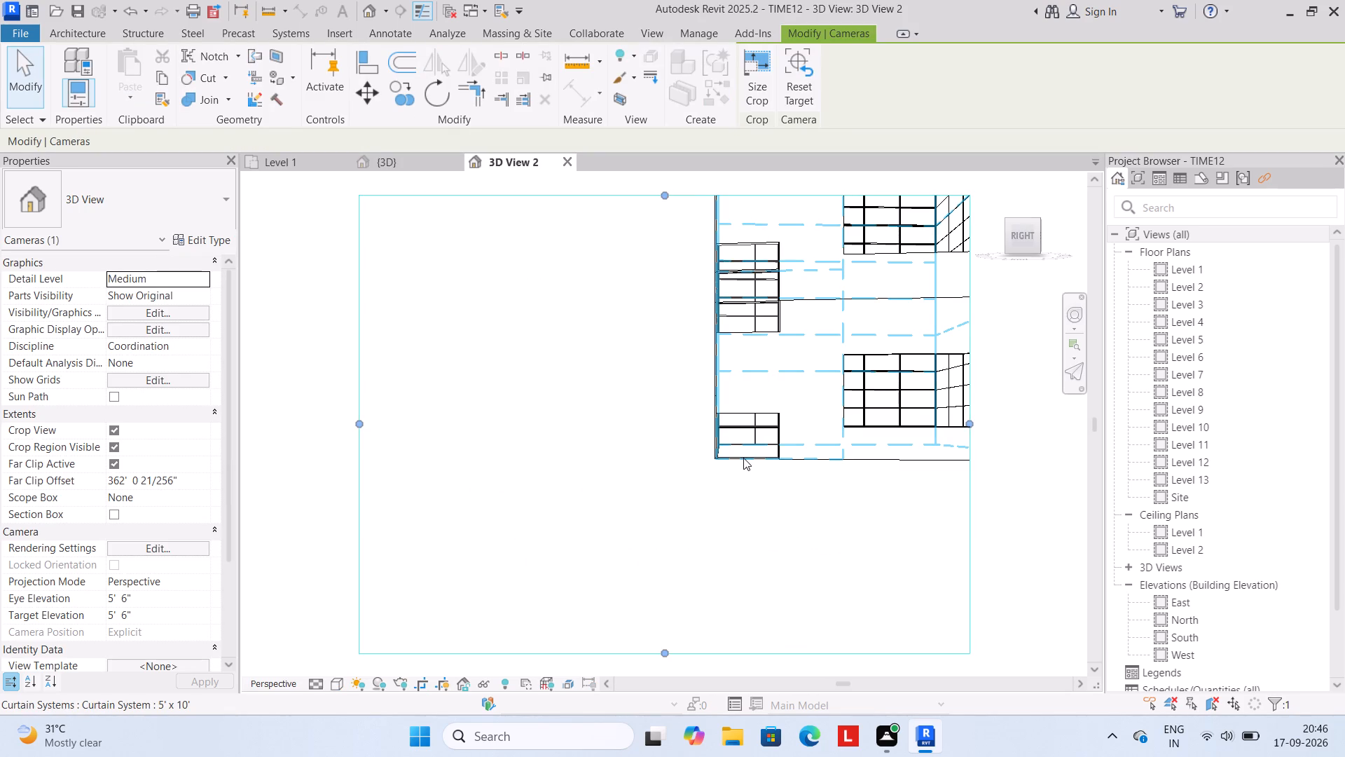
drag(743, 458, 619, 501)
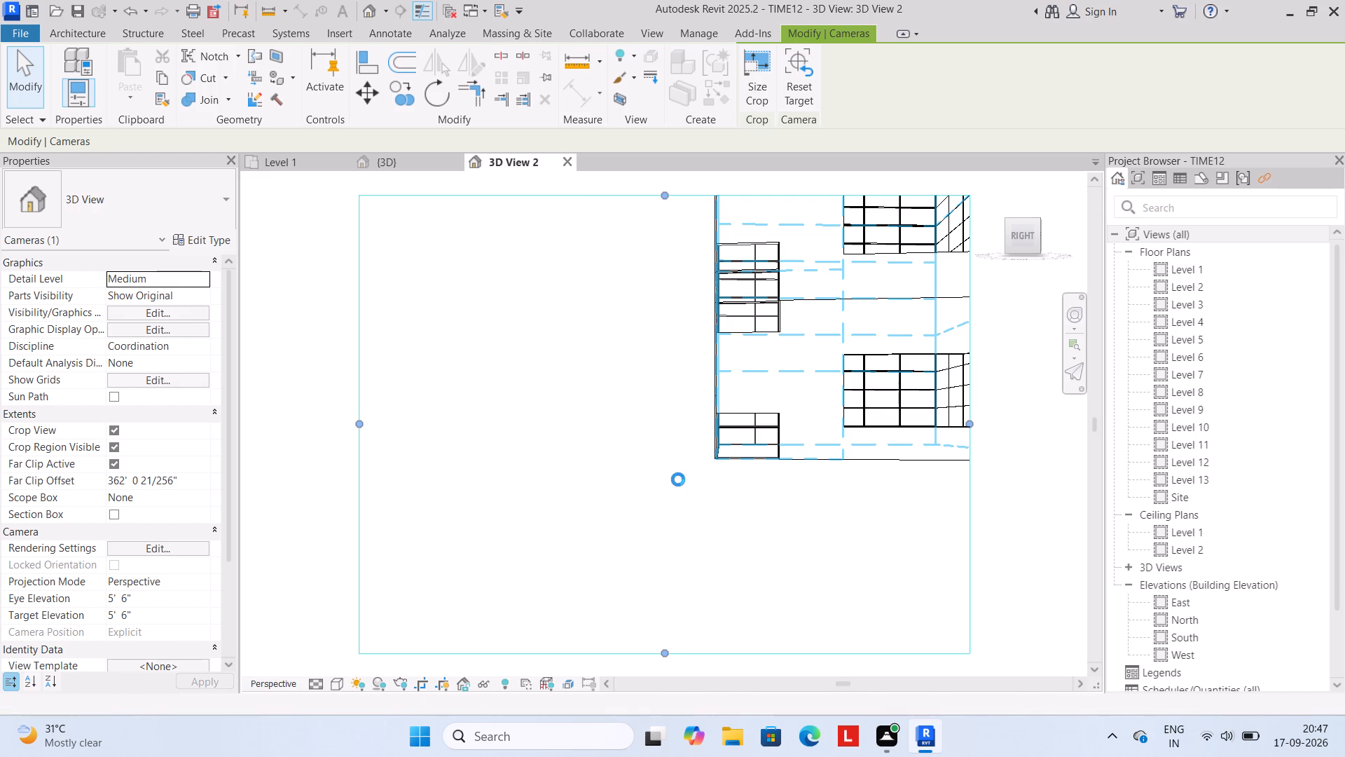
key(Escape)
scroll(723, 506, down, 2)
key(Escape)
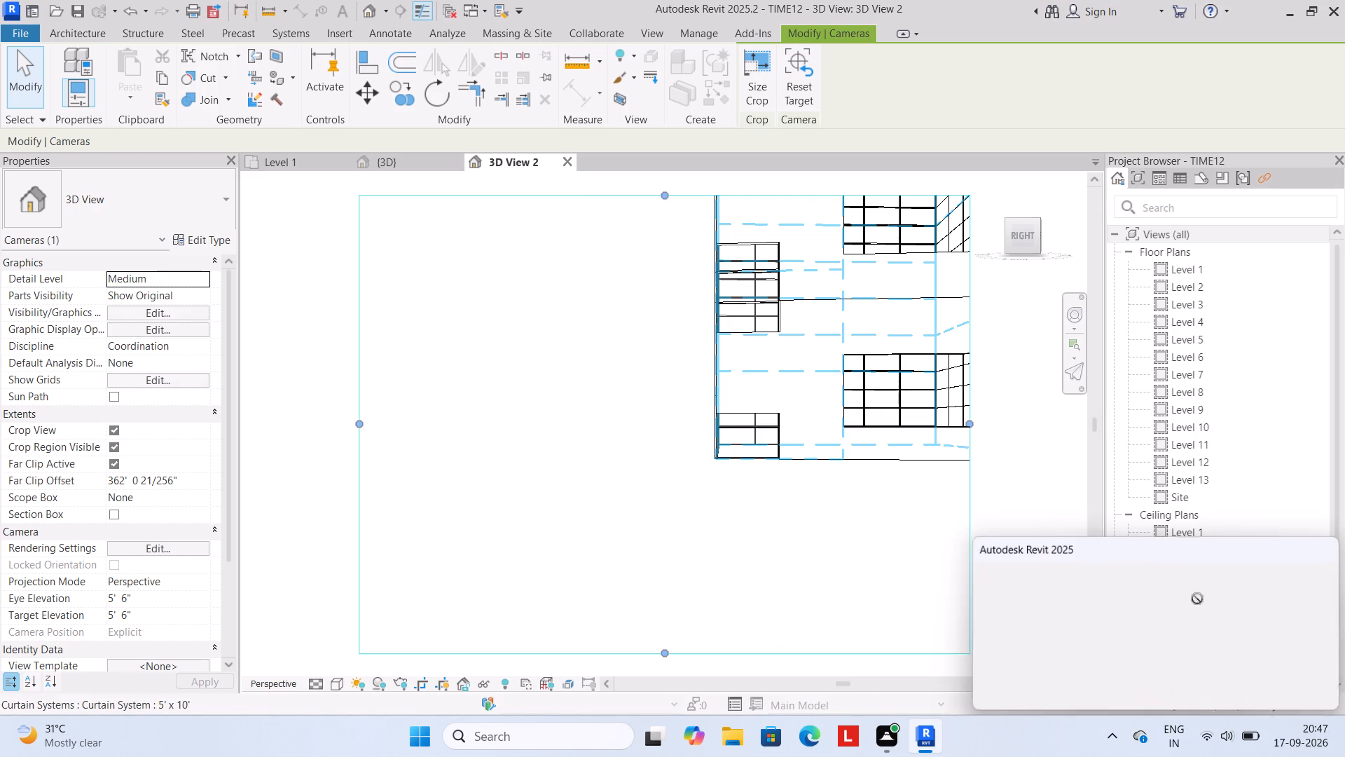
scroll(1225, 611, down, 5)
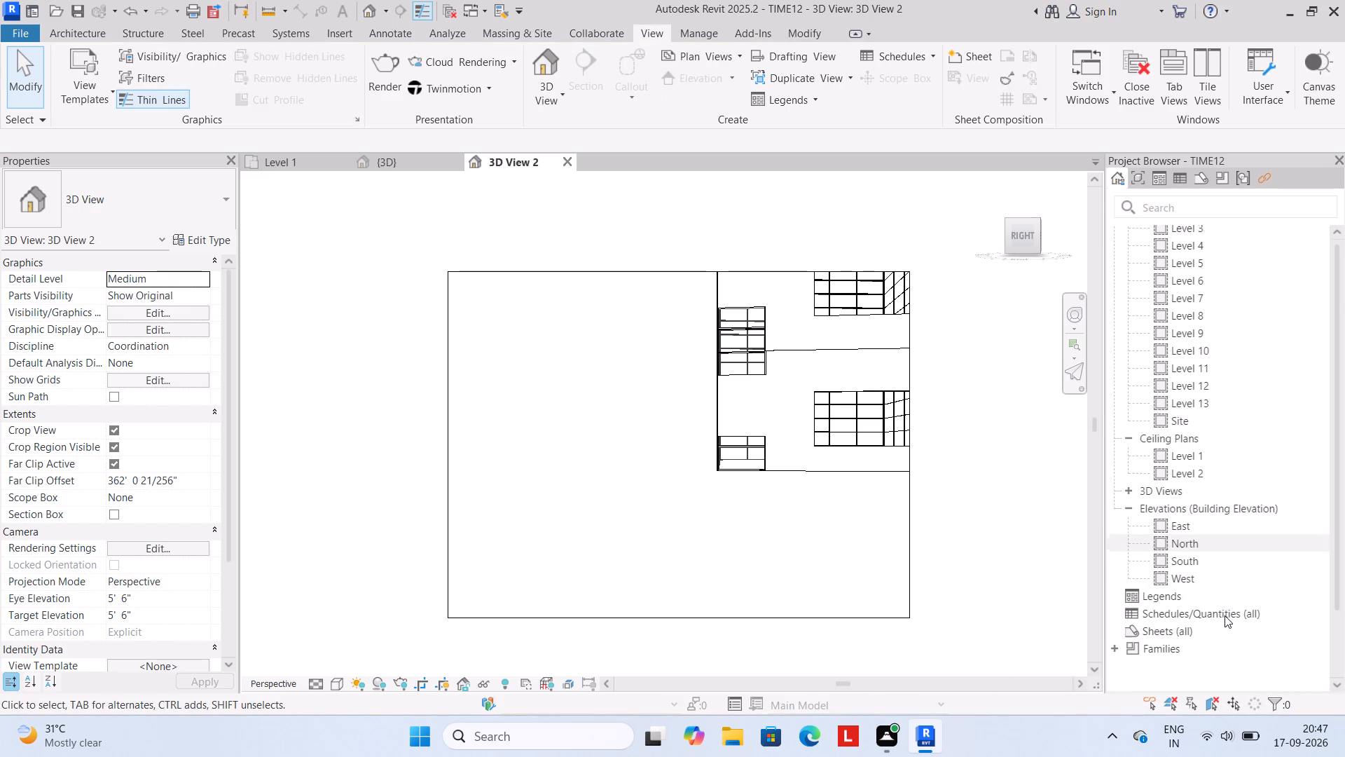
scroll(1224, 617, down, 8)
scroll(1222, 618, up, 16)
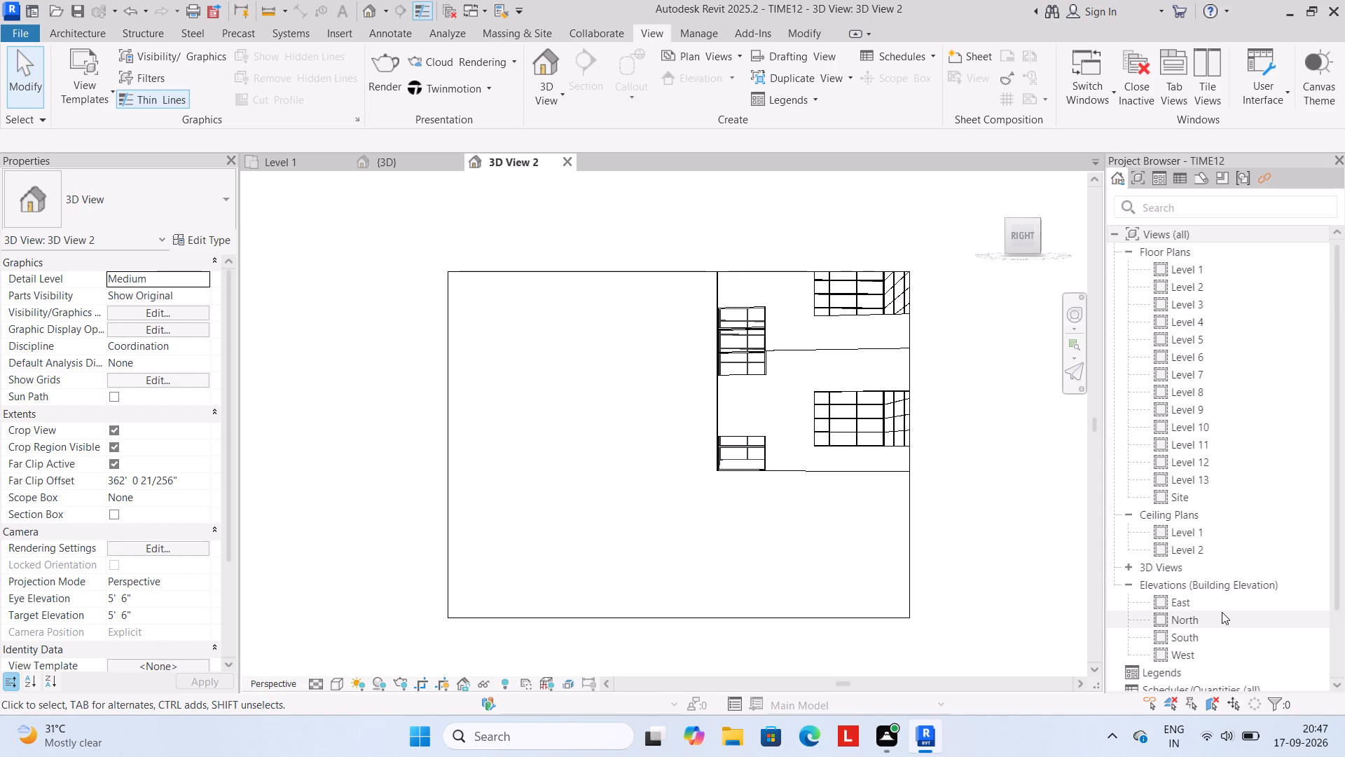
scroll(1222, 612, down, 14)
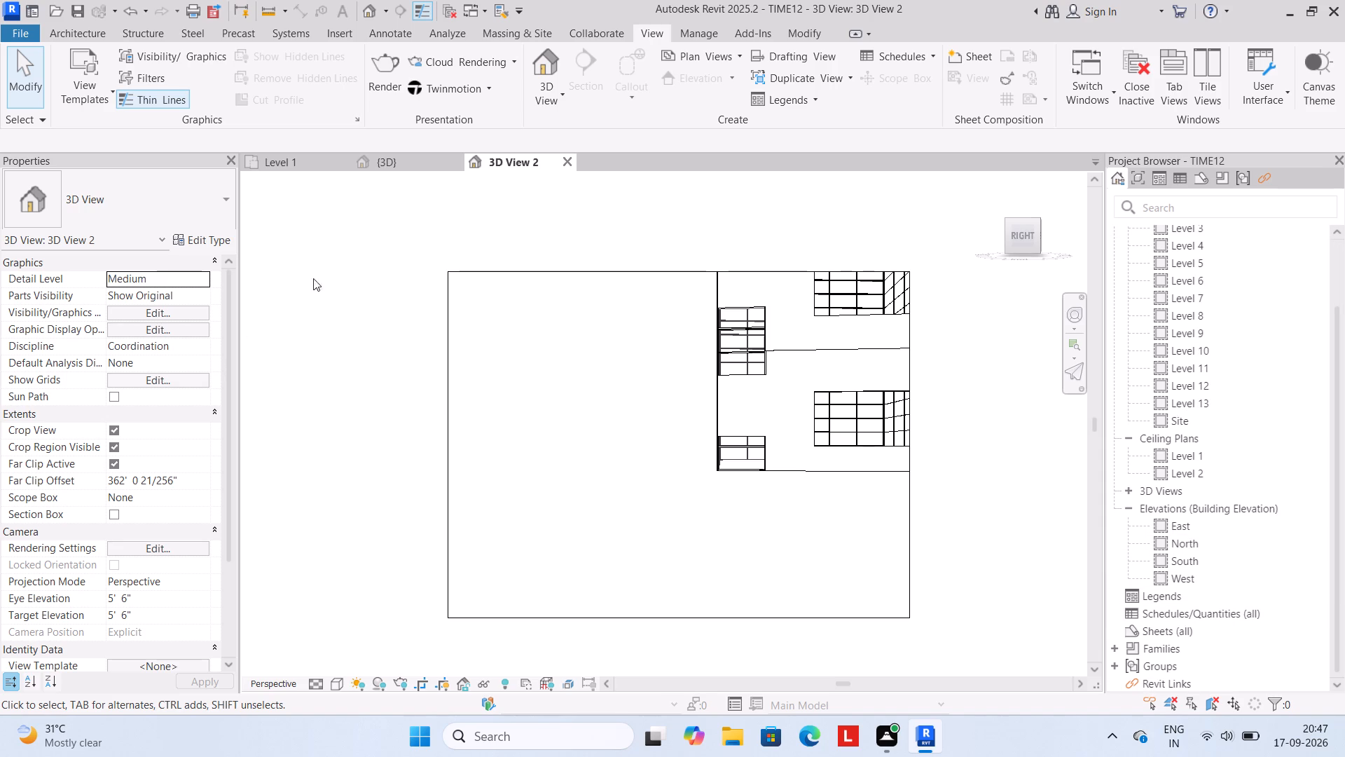
Return to {3D} and create another perspective camera view, 5' 6" above Level 1, with the eye close to the grey facade's base.
click(569, 165)
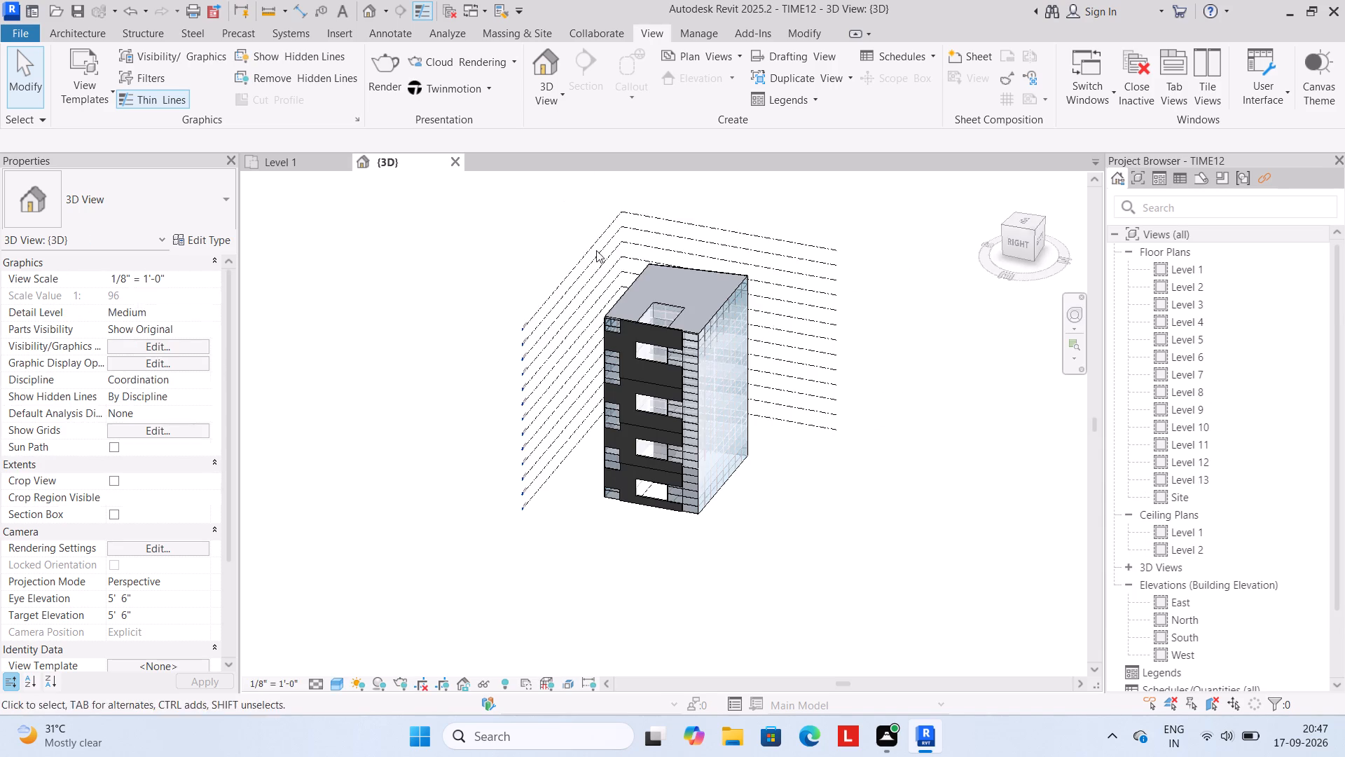
scroll(1118, 426, up, 4)
scroll(1116, 430, down, 4)
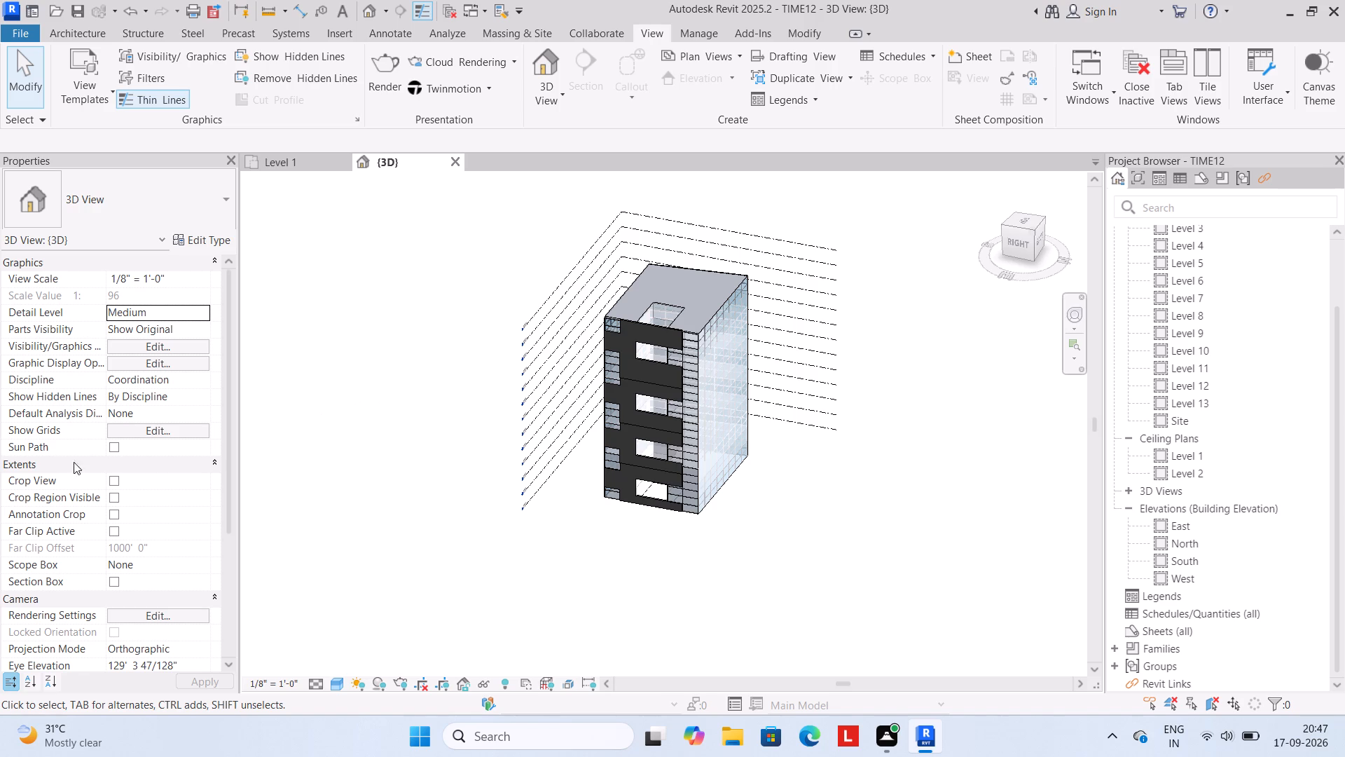
scroll(144, 531, up, 1)
scroll(874, 681, down, 1)
click(562, 90)
click(576, 159)
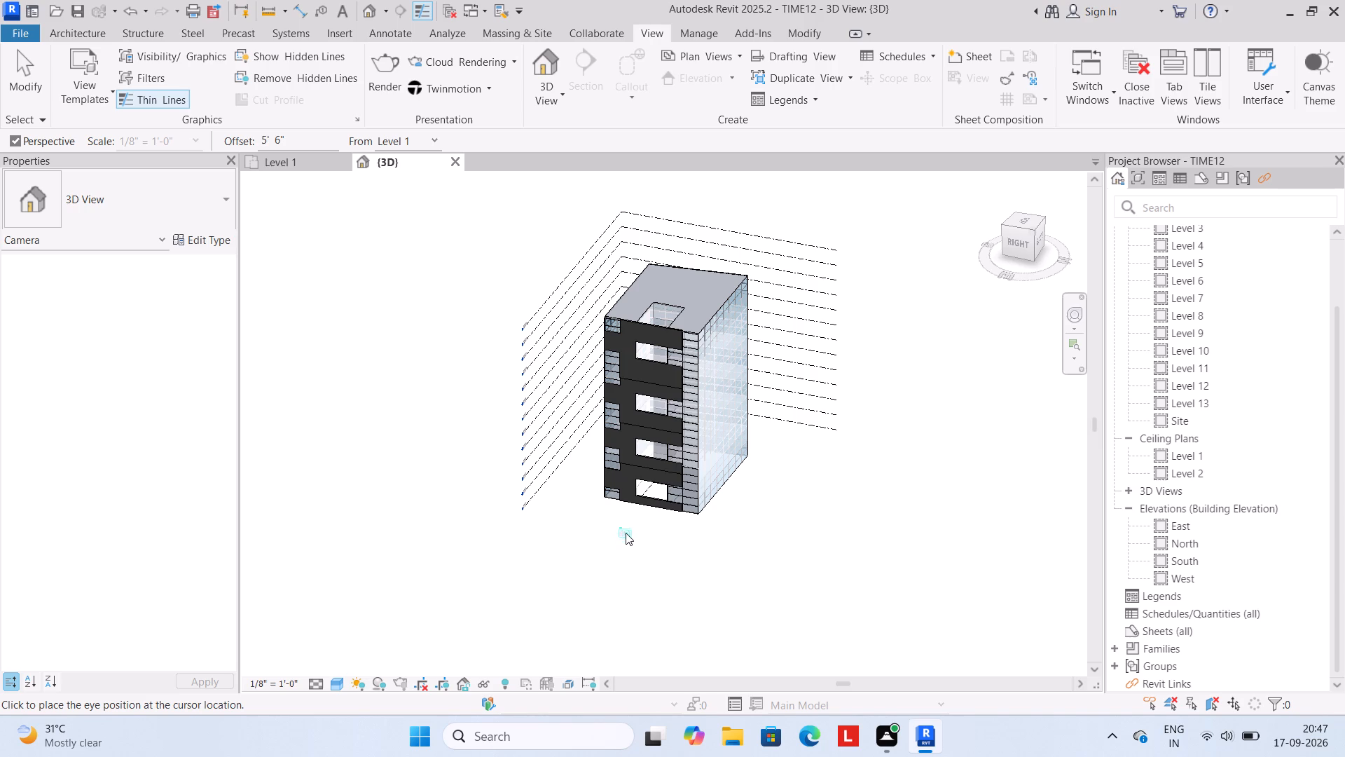
drag(627, 535, 689, 422)
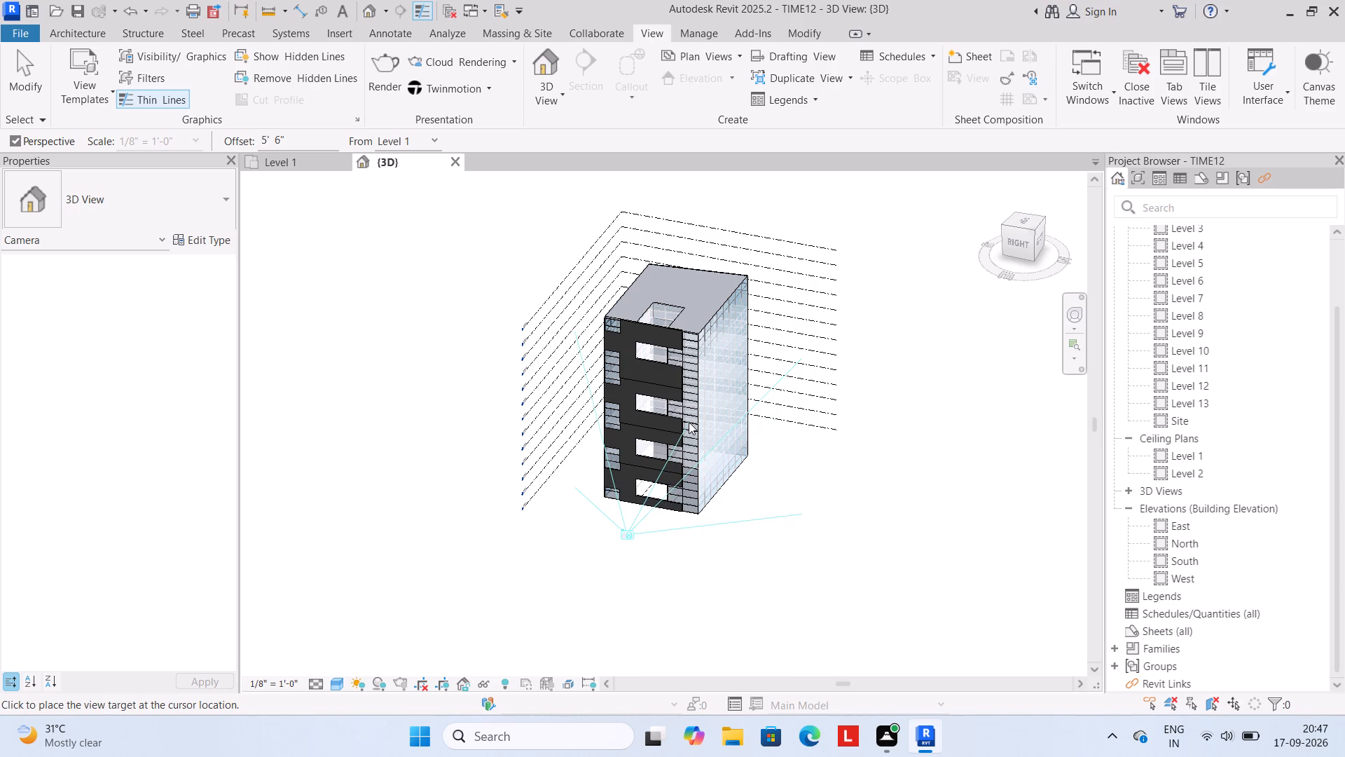
drag(689, 422, 678, 415)
click(678, 417)
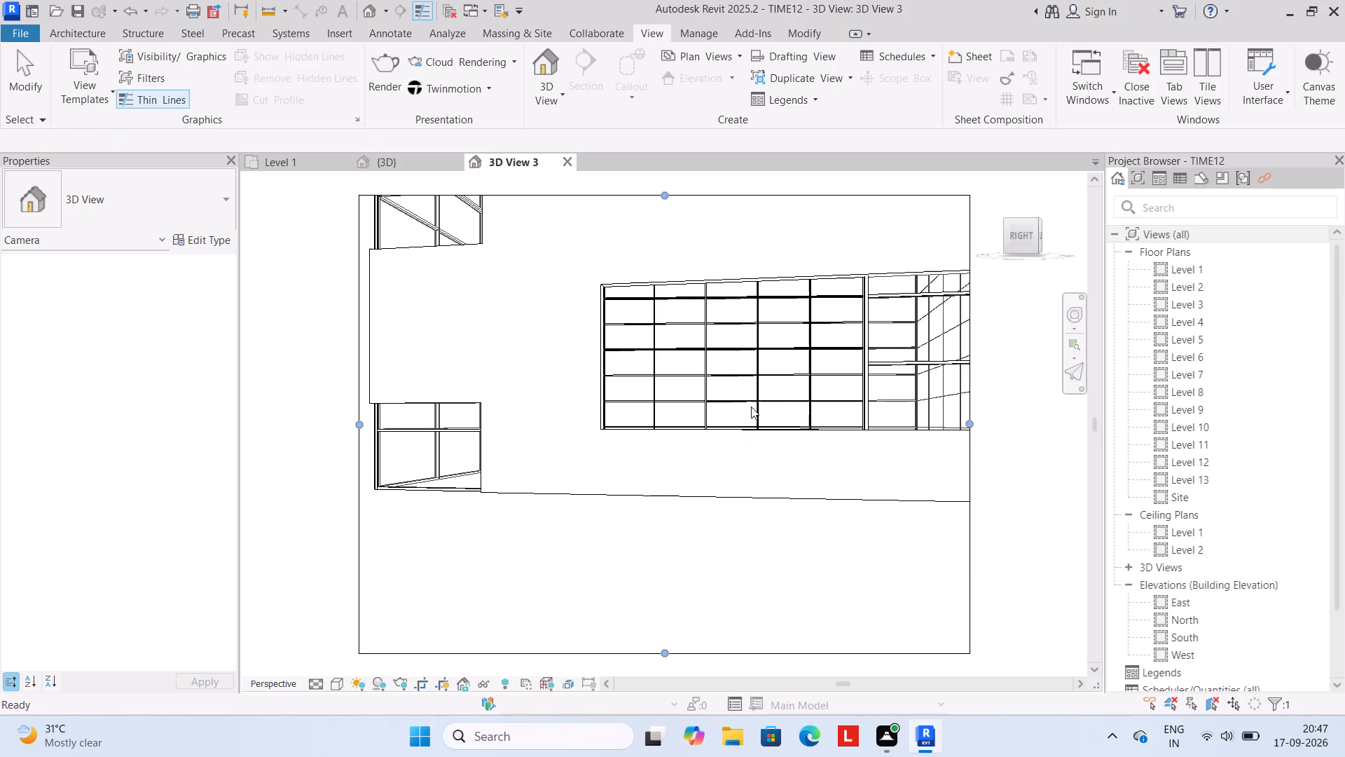
scroll(694, 483, down, 3)
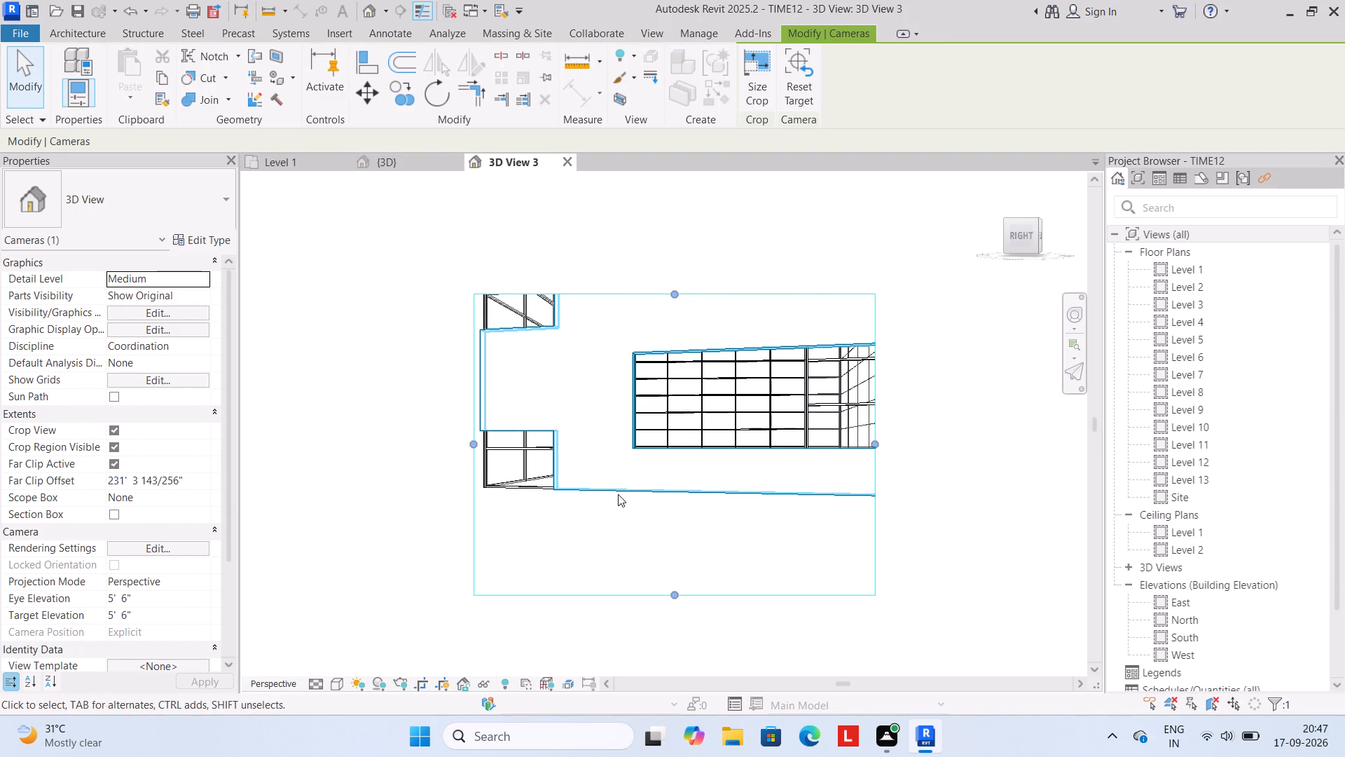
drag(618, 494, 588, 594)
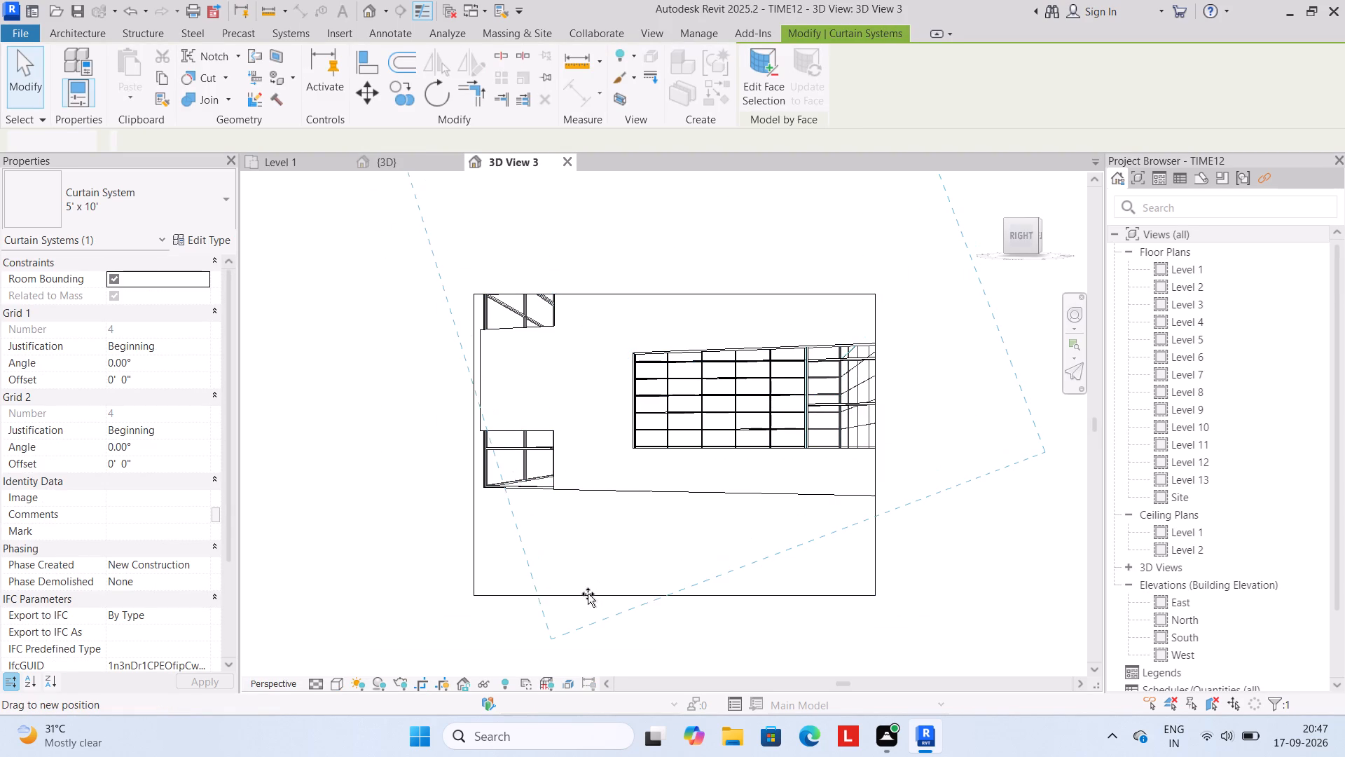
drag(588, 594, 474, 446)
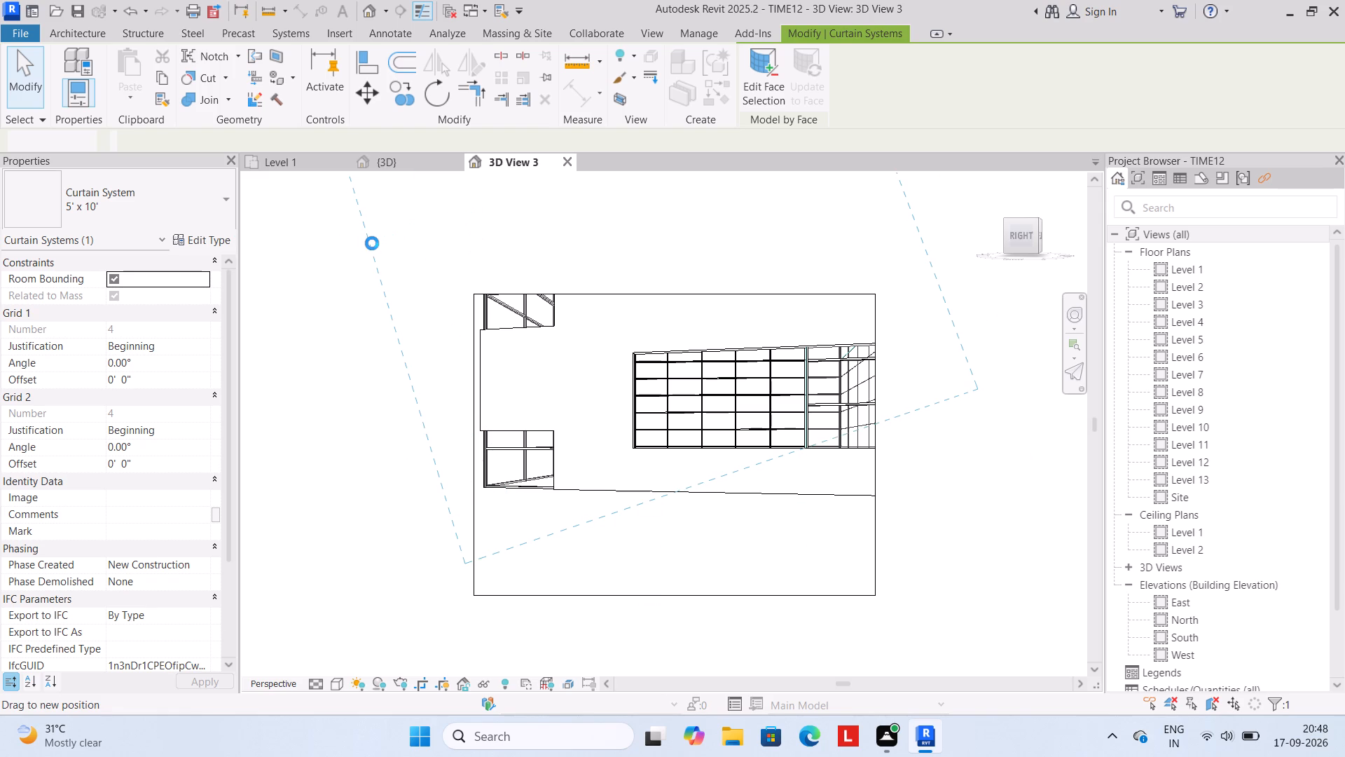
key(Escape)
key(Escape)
Open the rendering settings for the {3D} view, set the quality to Medium, and open the lighting scheme choices.
click(568, 160)
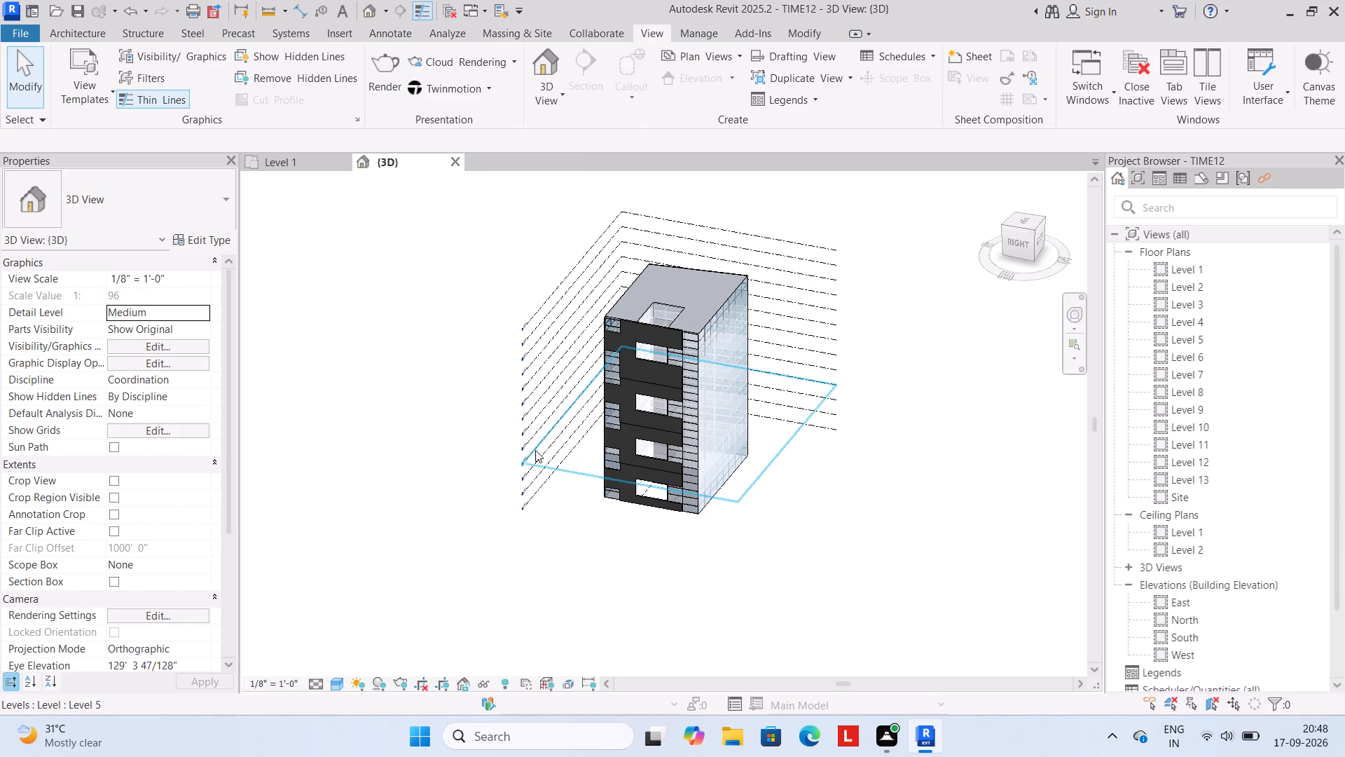
click(560, 93)
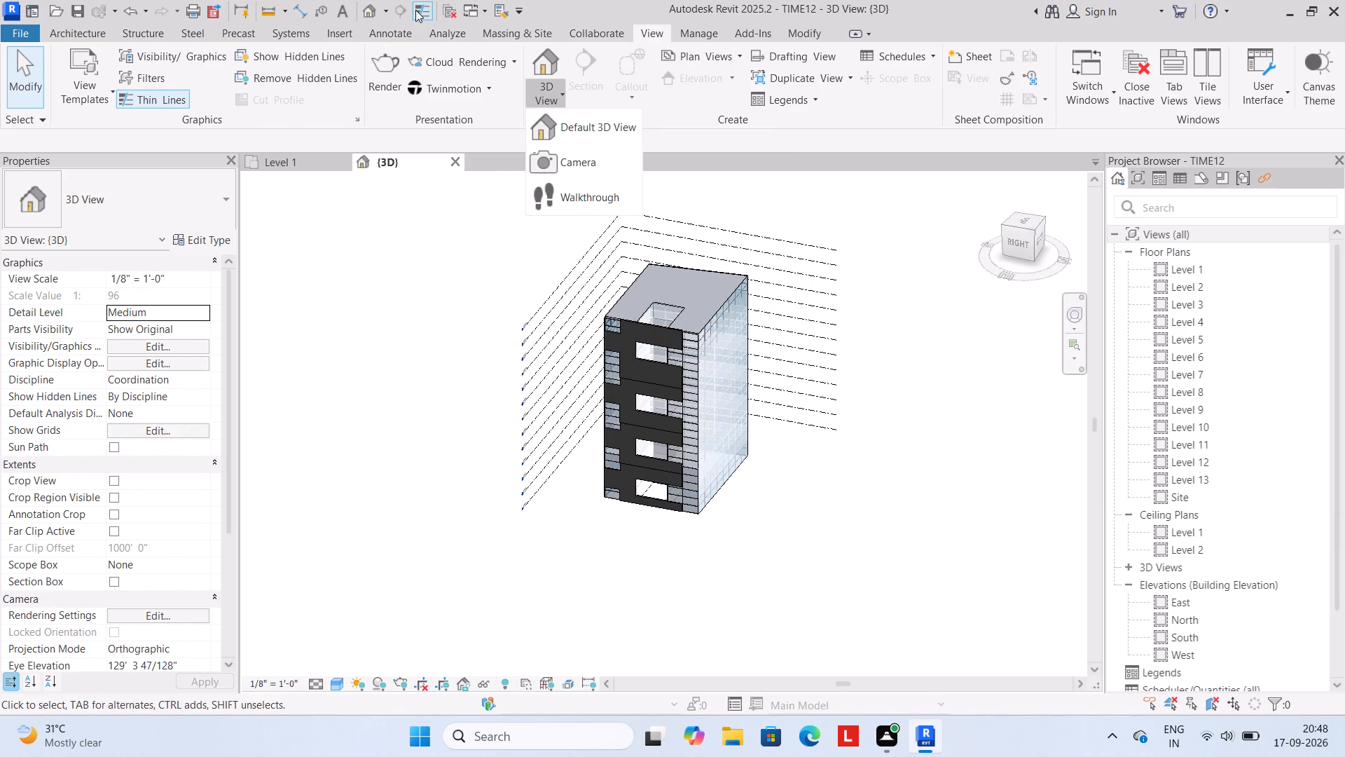
click(392, 82)
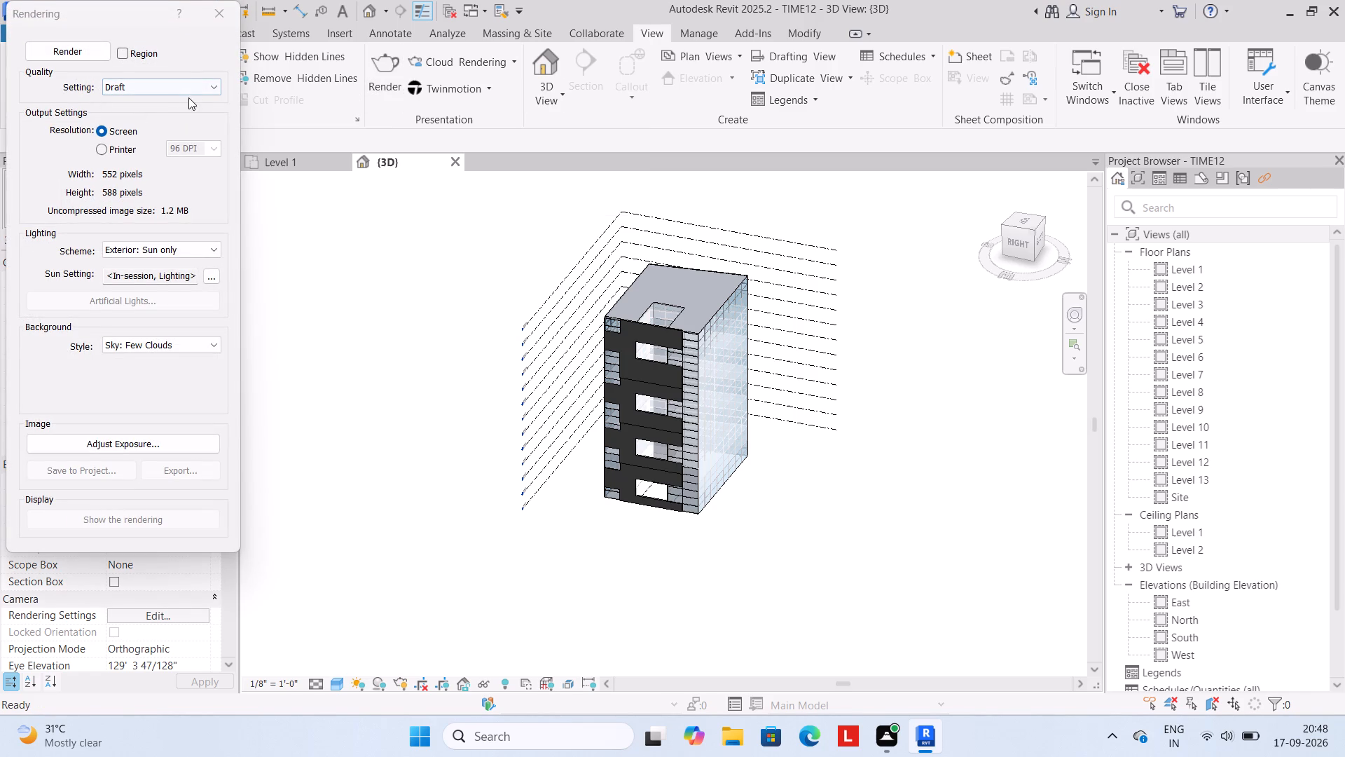
click(209, 84)
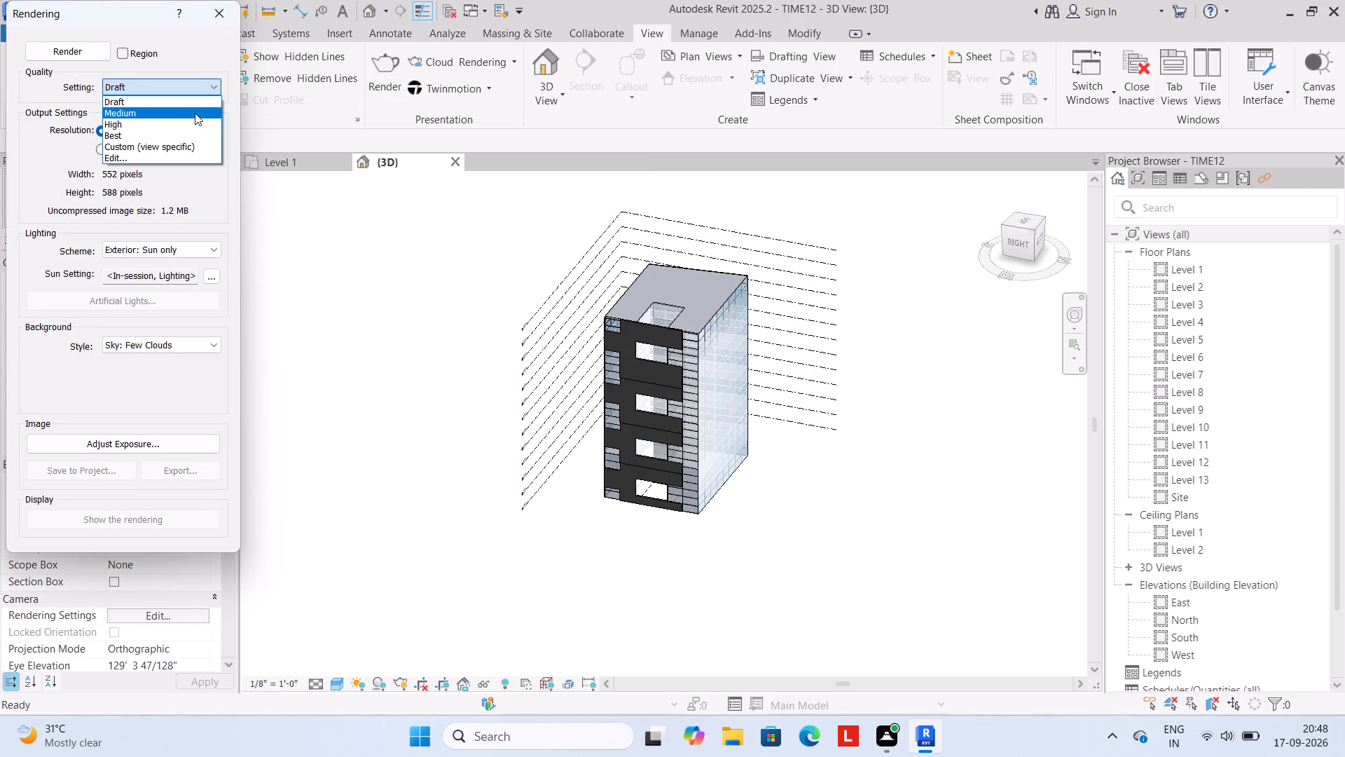
click(195, 113)
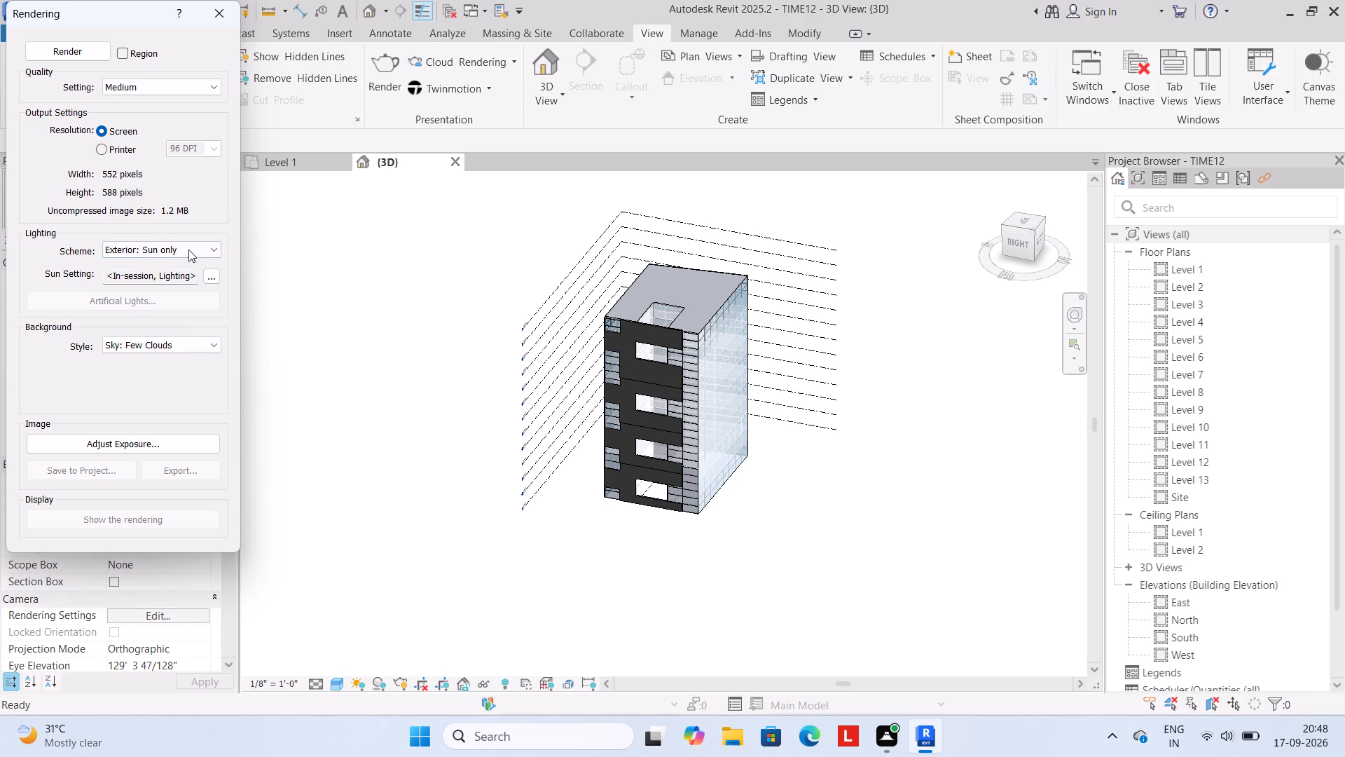
click(212, 252)
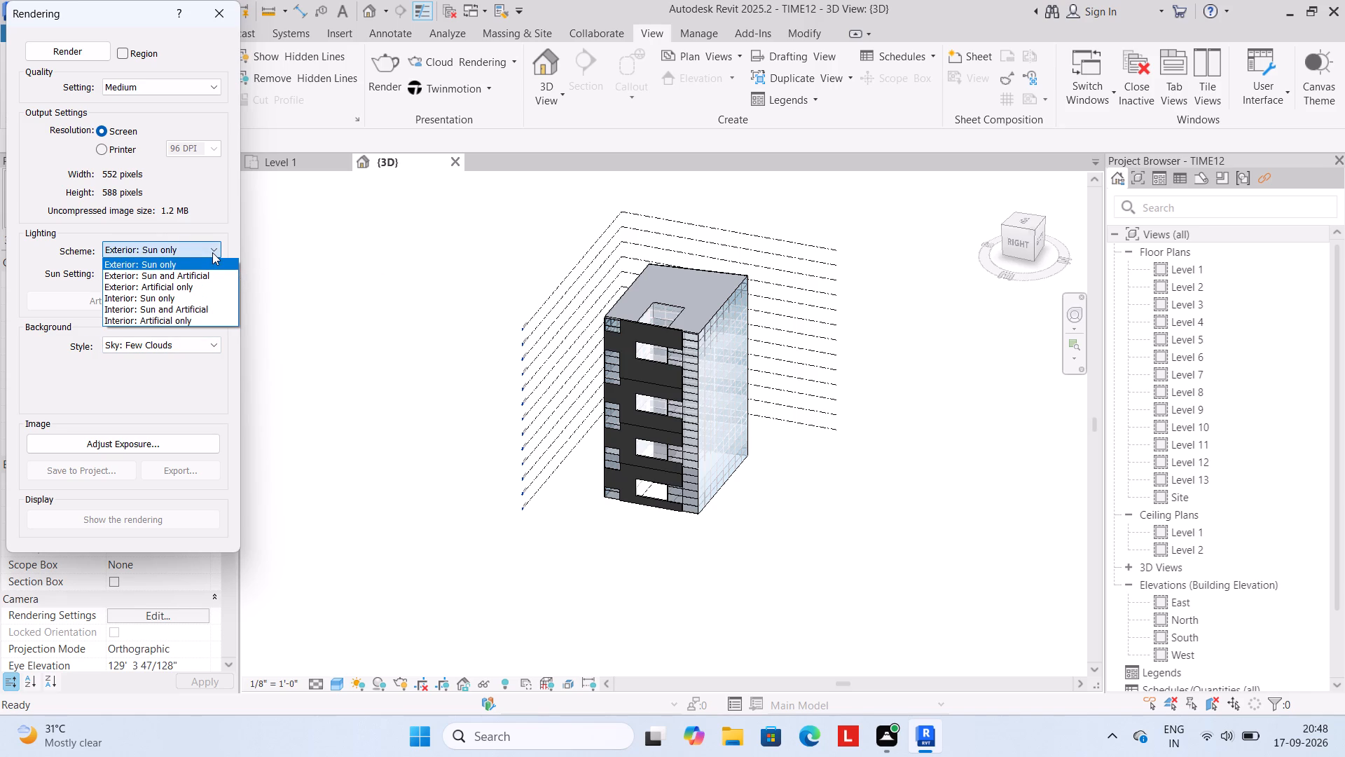
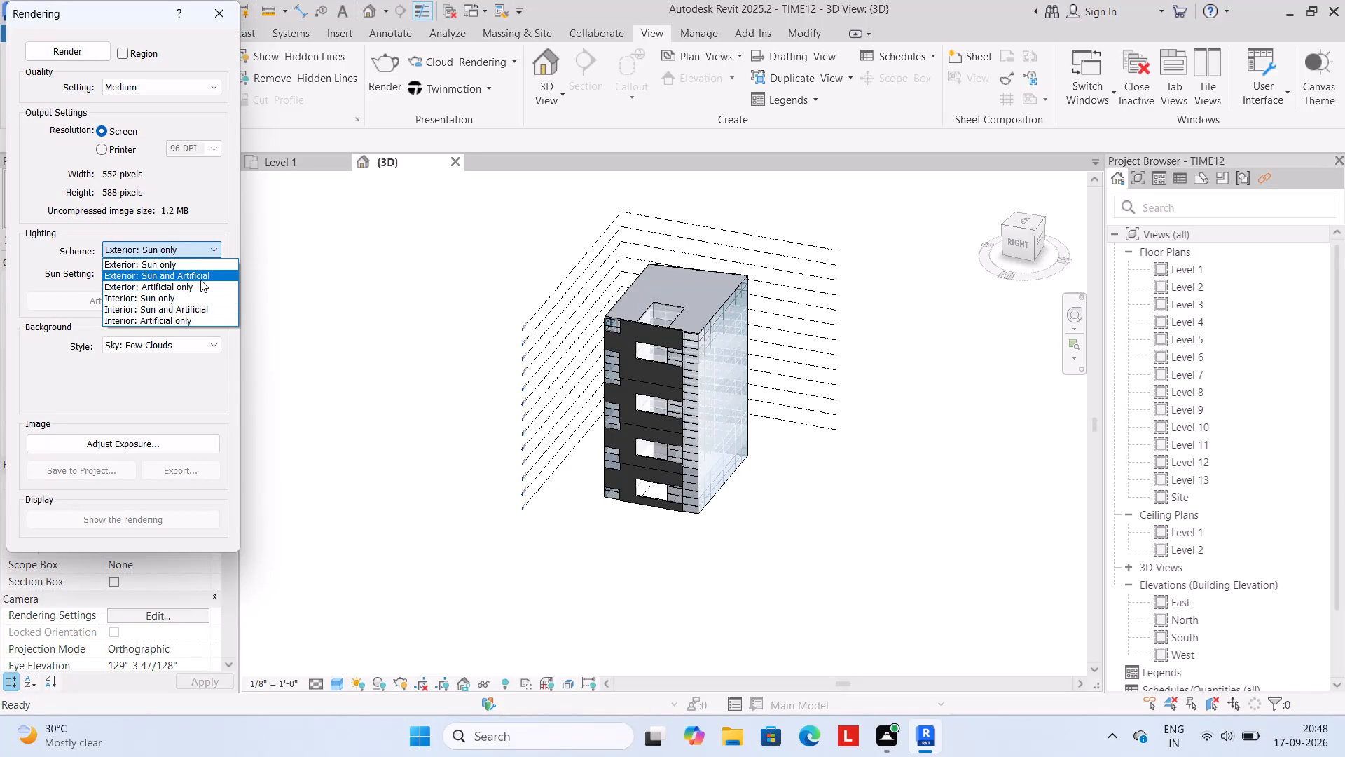
Set the lighting scheme to Exterior: Sun and Artificial and render the {3D} view.
click(200, 277)
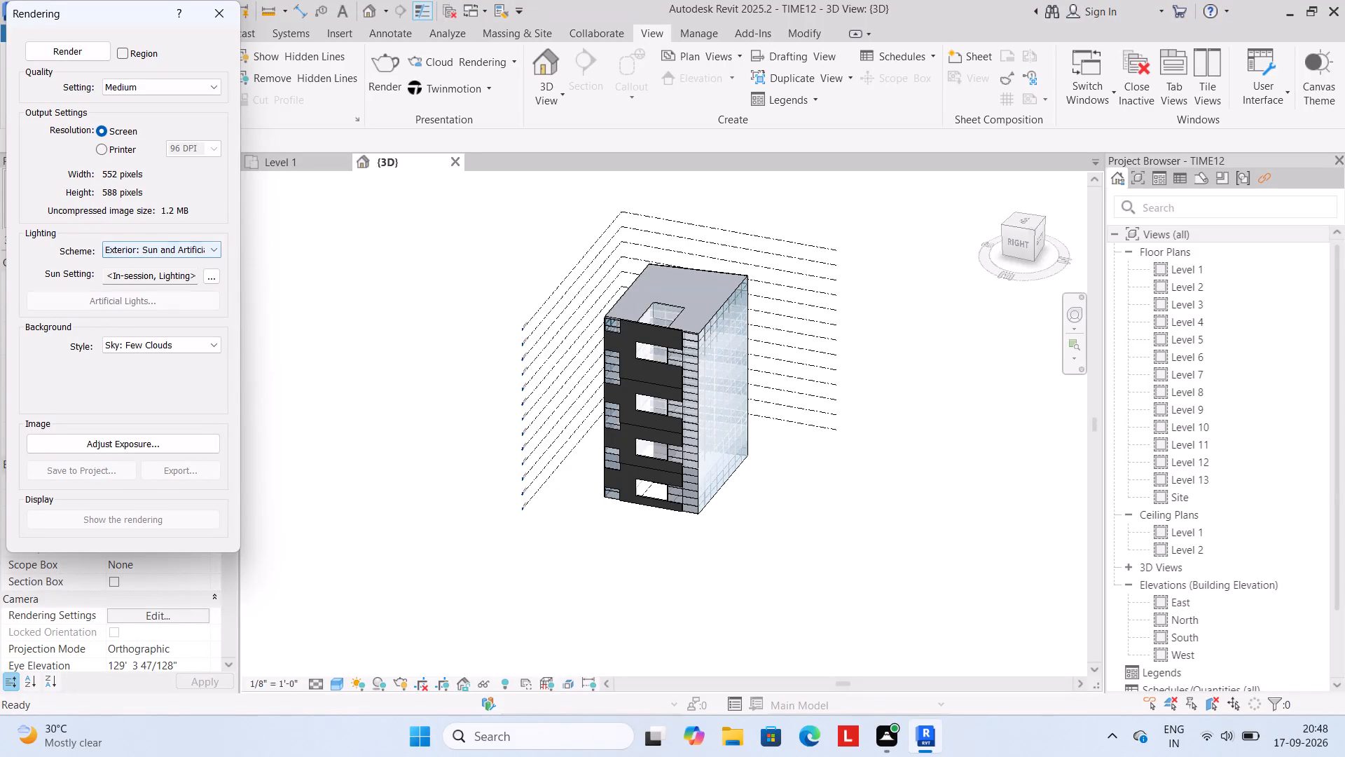
click(53, 50)
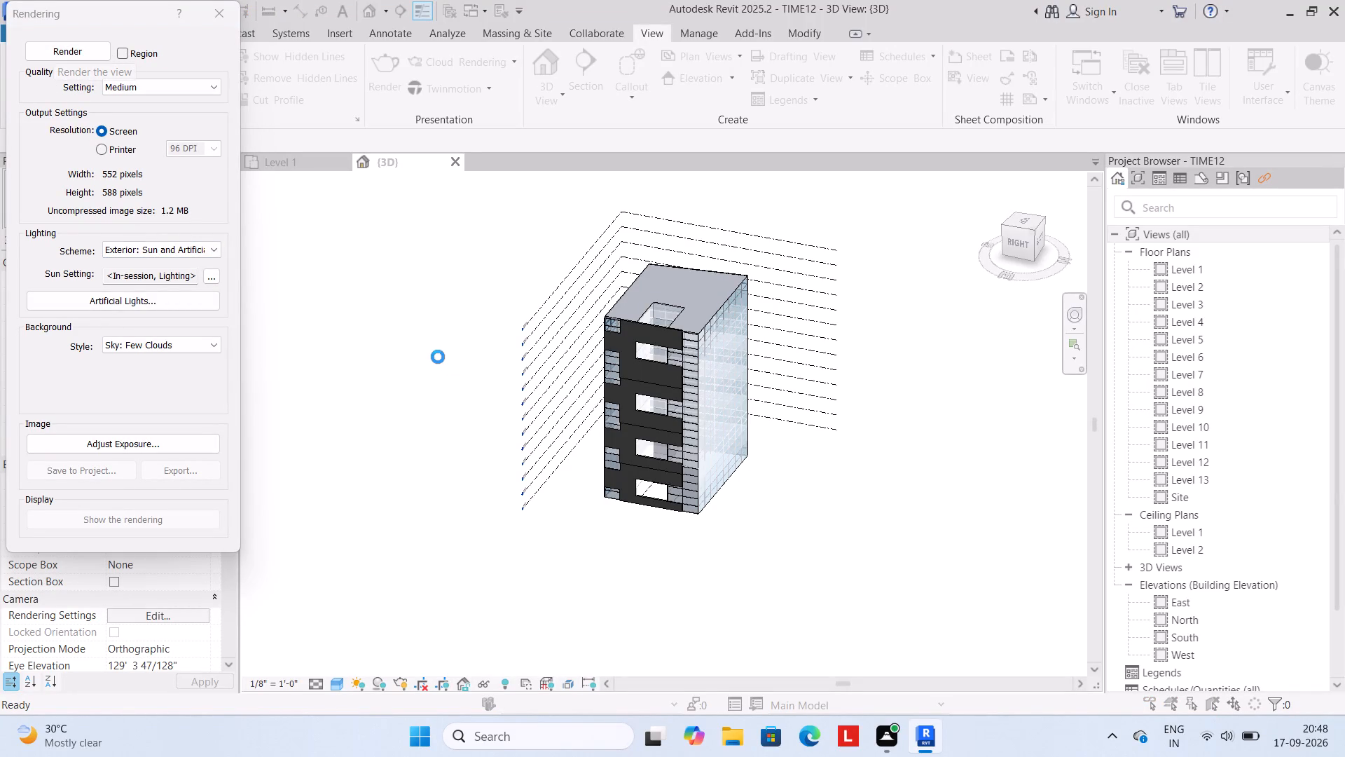
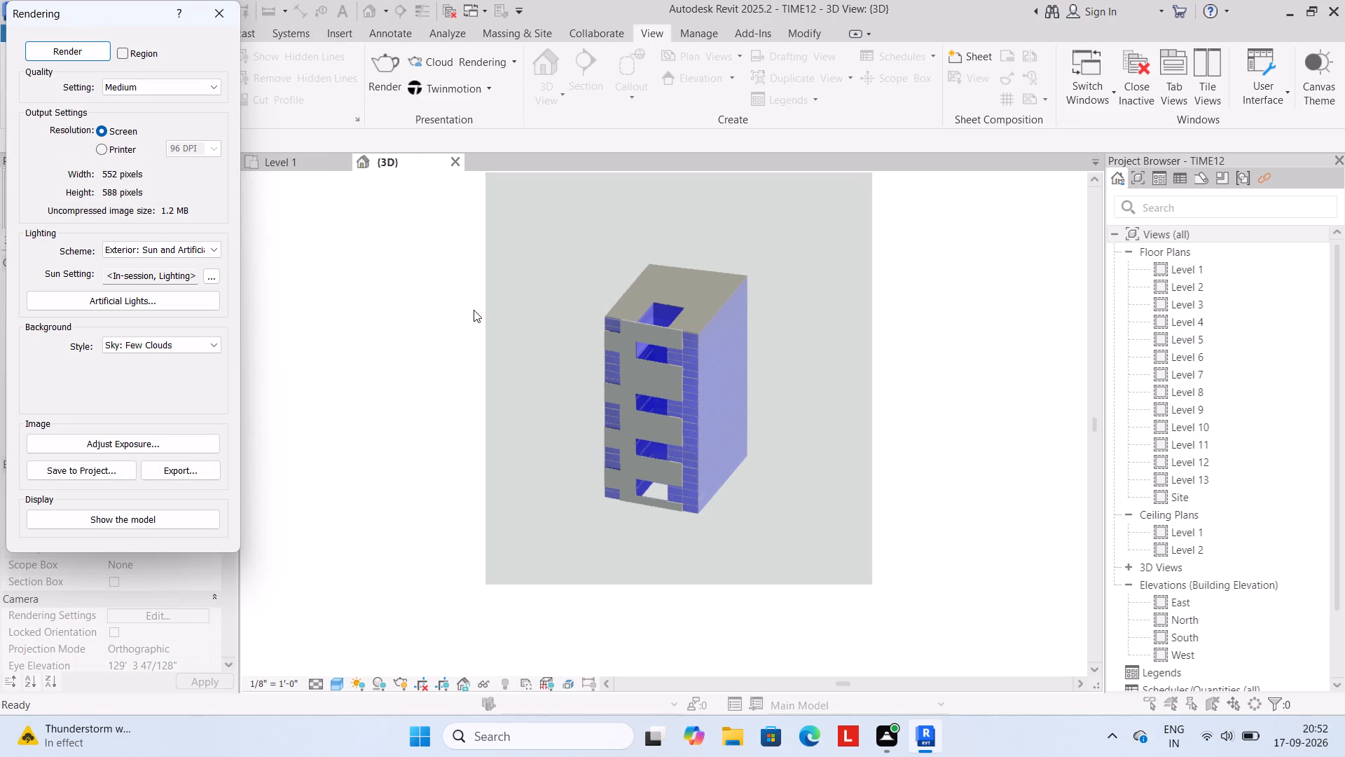
Examine the rendered image of the tower at different magnifications and close the rendering settings.
scroll(490, 400, down, 2)
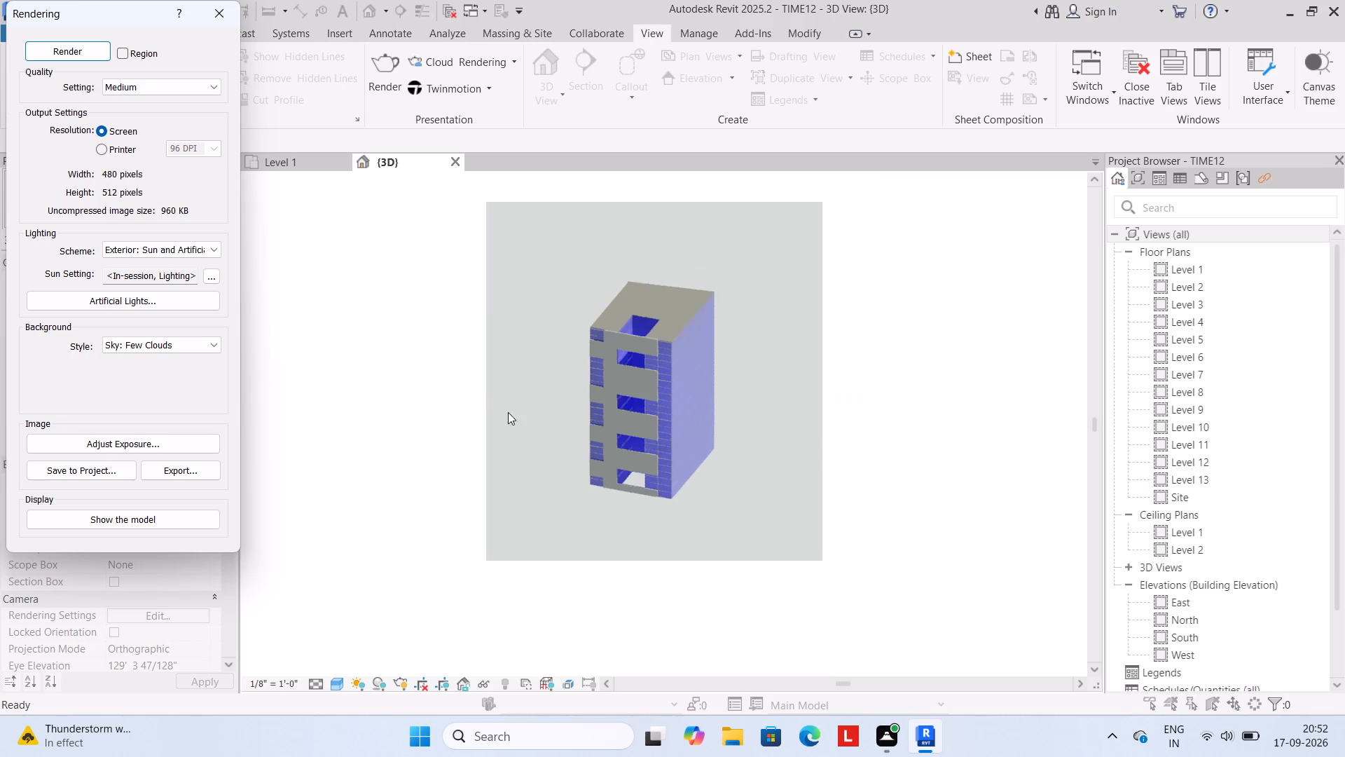
scroll(508, 412, down, 1)
scroll(586, 413, up, 5)
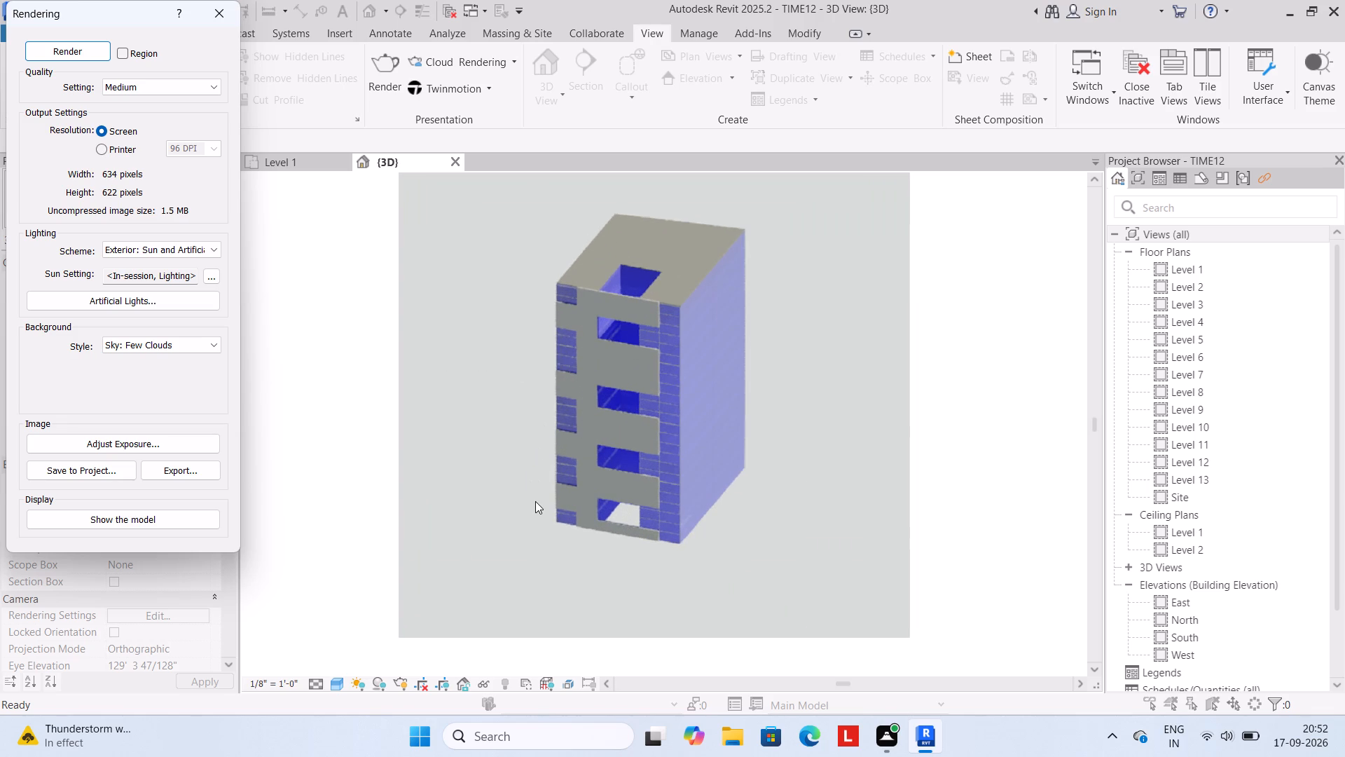
shift+scroll(547, 509, up, 1)
shift+middle_drag(549, 514, 630, 549)
shift+middle_drag(573, 526, 729, 561)
scroll(581, 451, down, 3)
scroll(647, 428, up, 5)
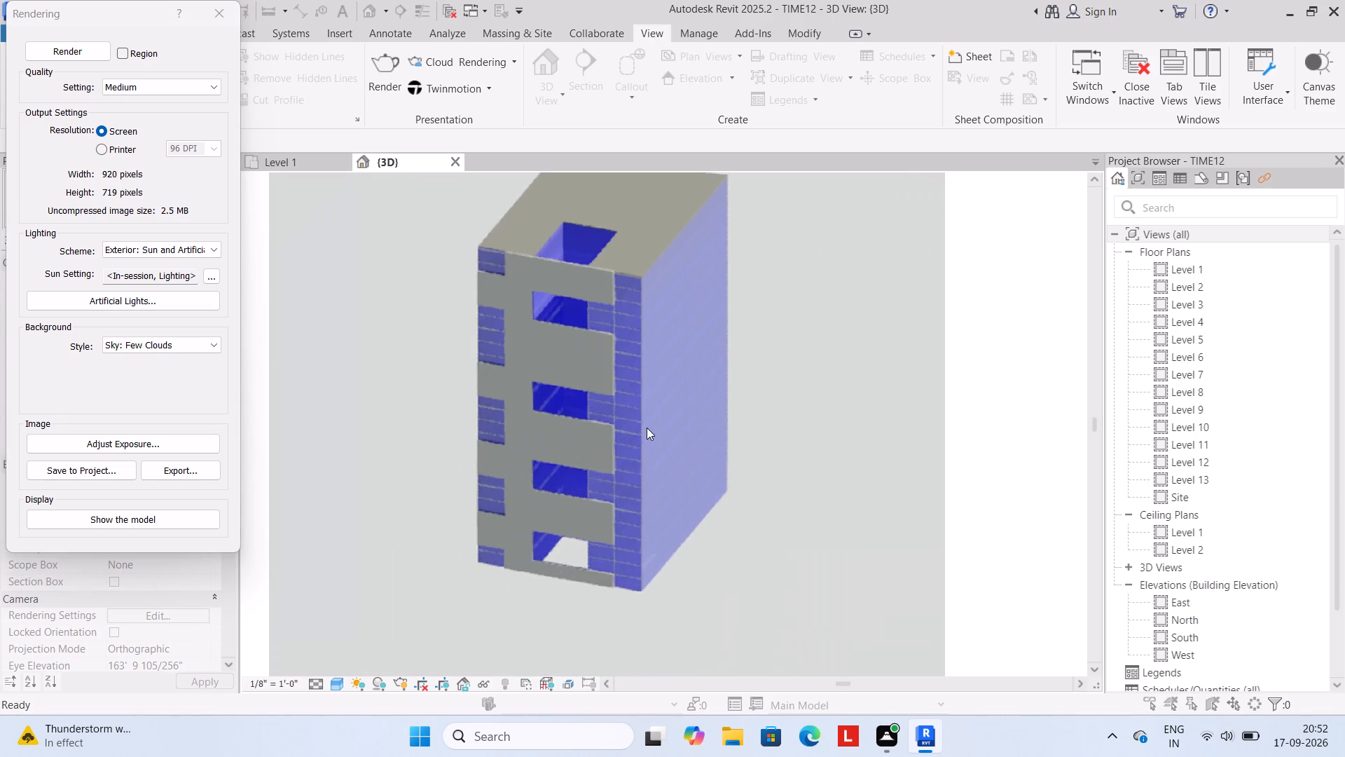
scroll(662, 426, up, 5)
scroll(661, 431, down, 5)
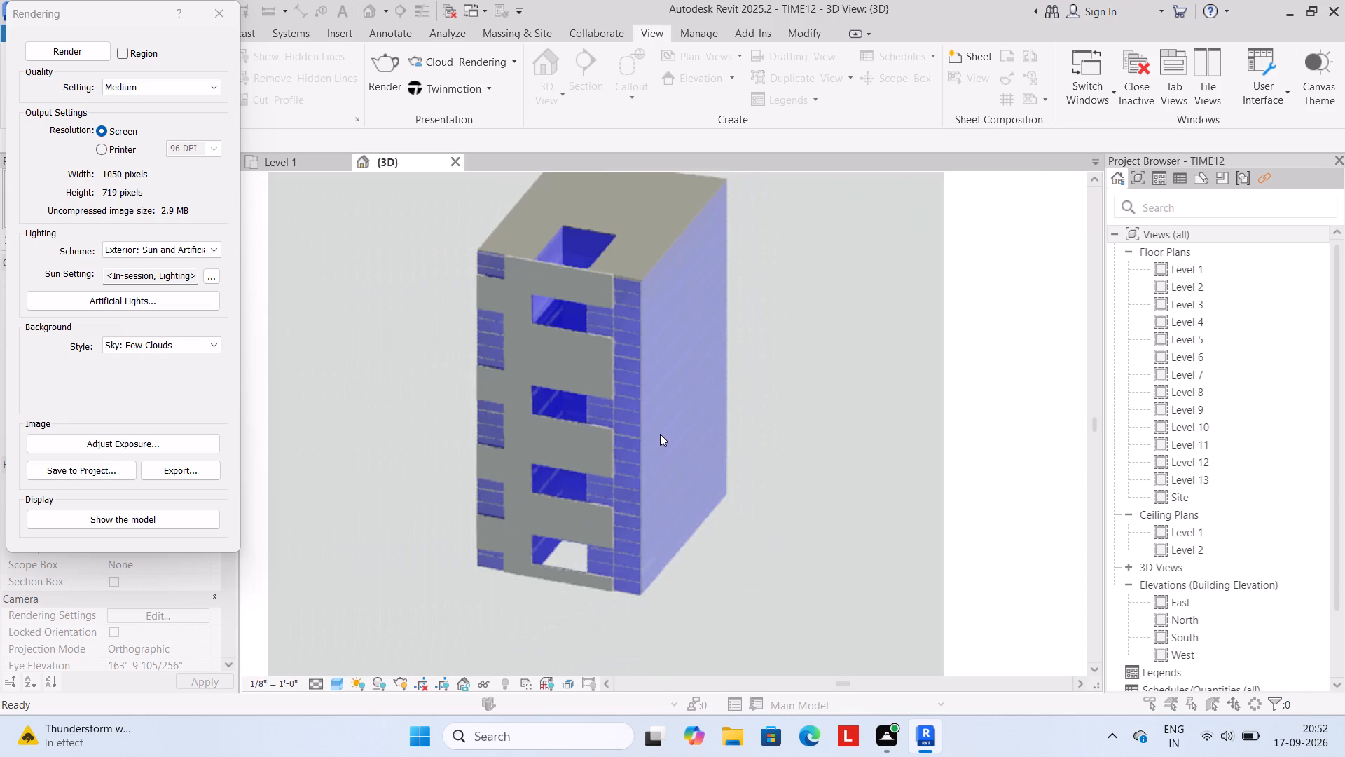
scroll(660, 434, up, 2)
scroll(661, 433, down, 2)
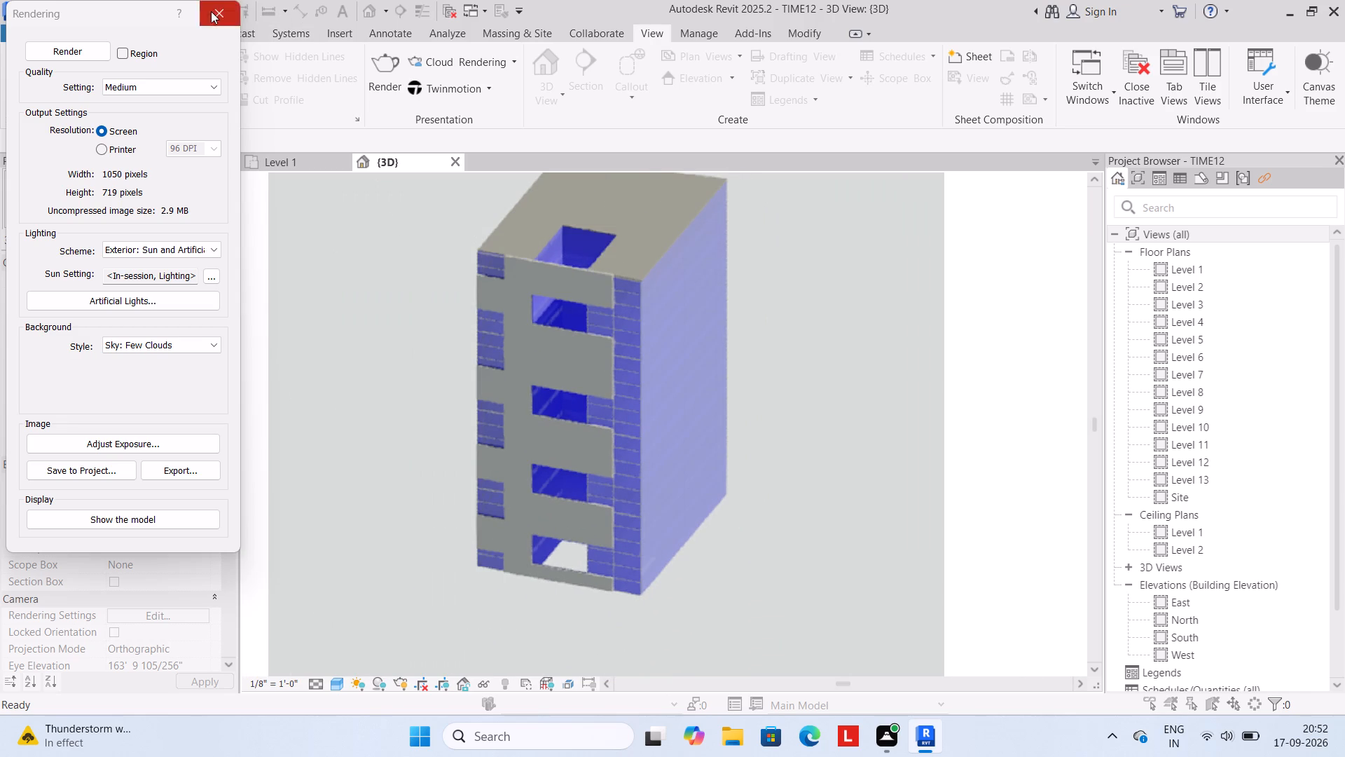
click(211, 11)
Examine the tower's glazed curtain facades and the solid facade with stacked openings from several angles.
scroll(711, 486, down, 3)
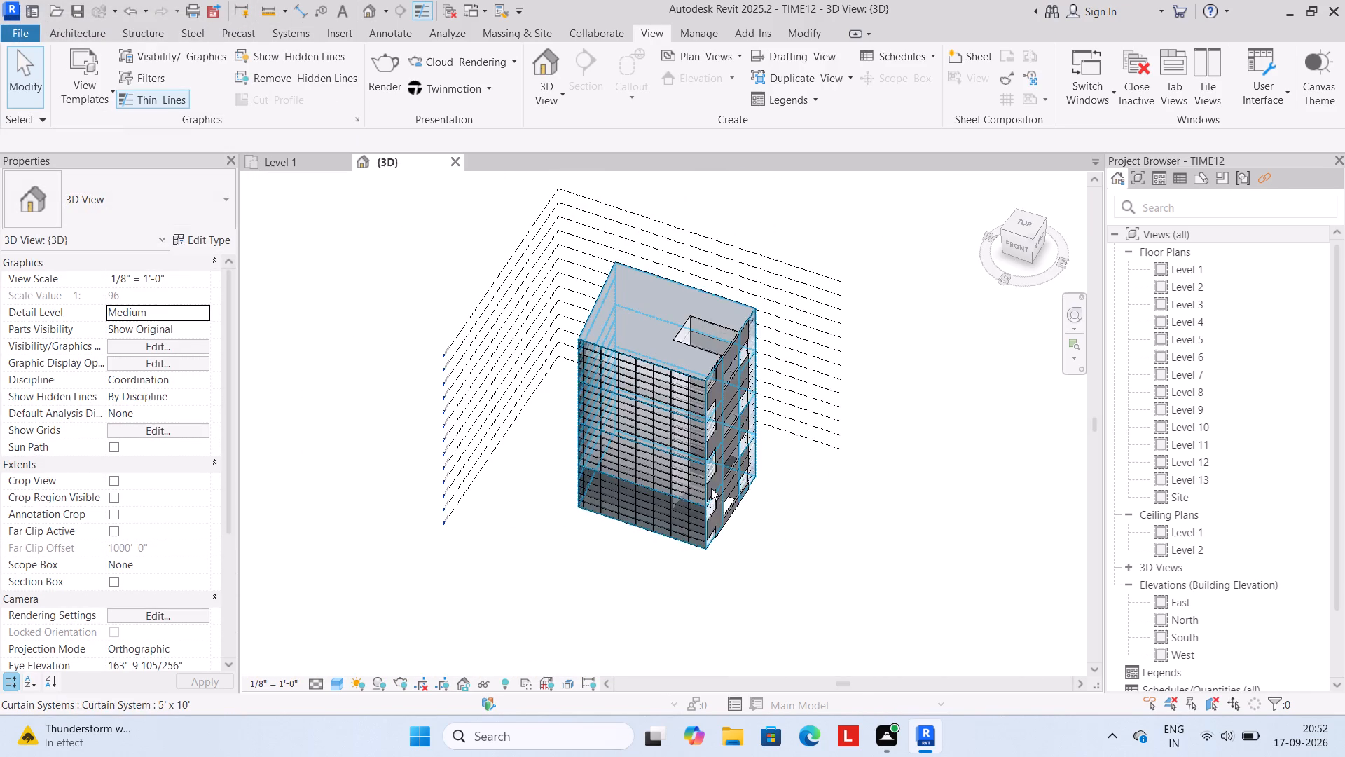
middle_drag(711, 488, 565, 488)
scroll(639, 465, up, 4)
scroll(640, 456, down, 3)
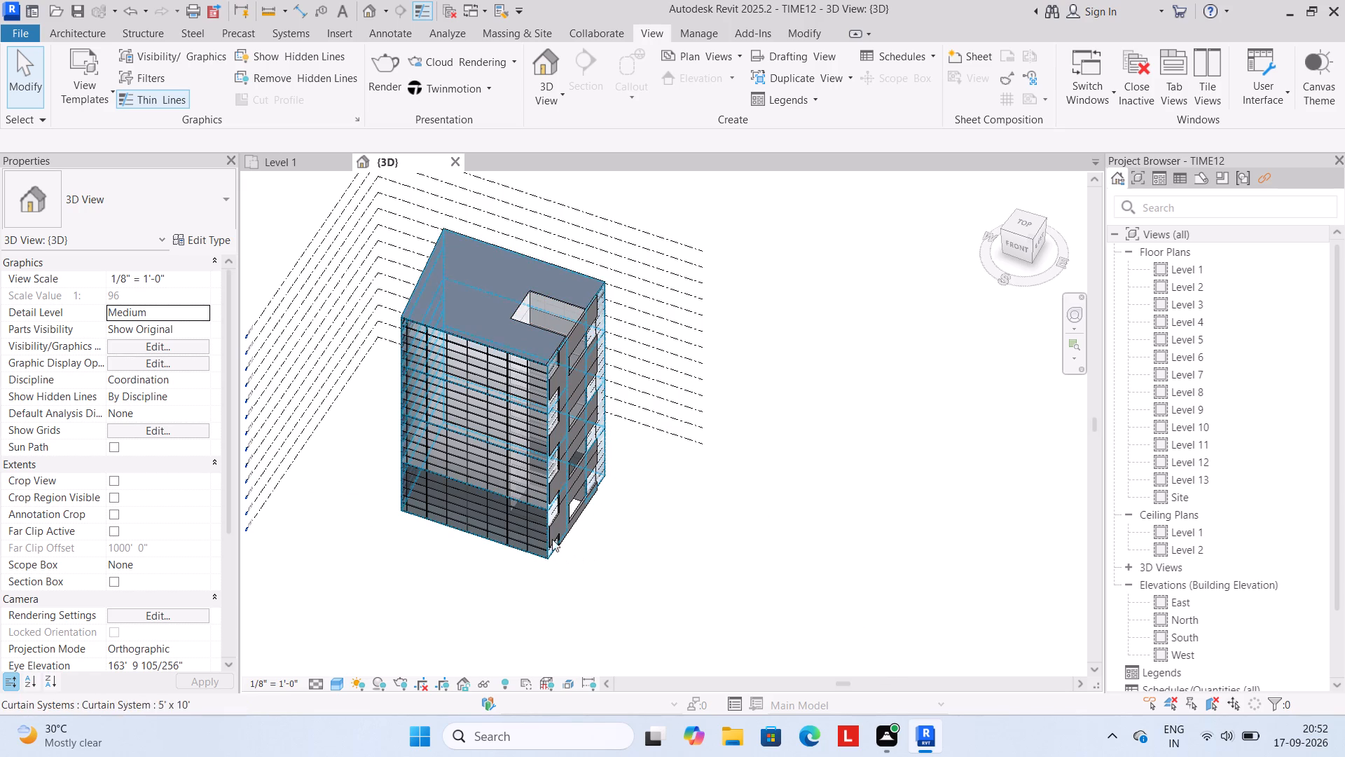
middle_drag(586, 543, 551, 544)
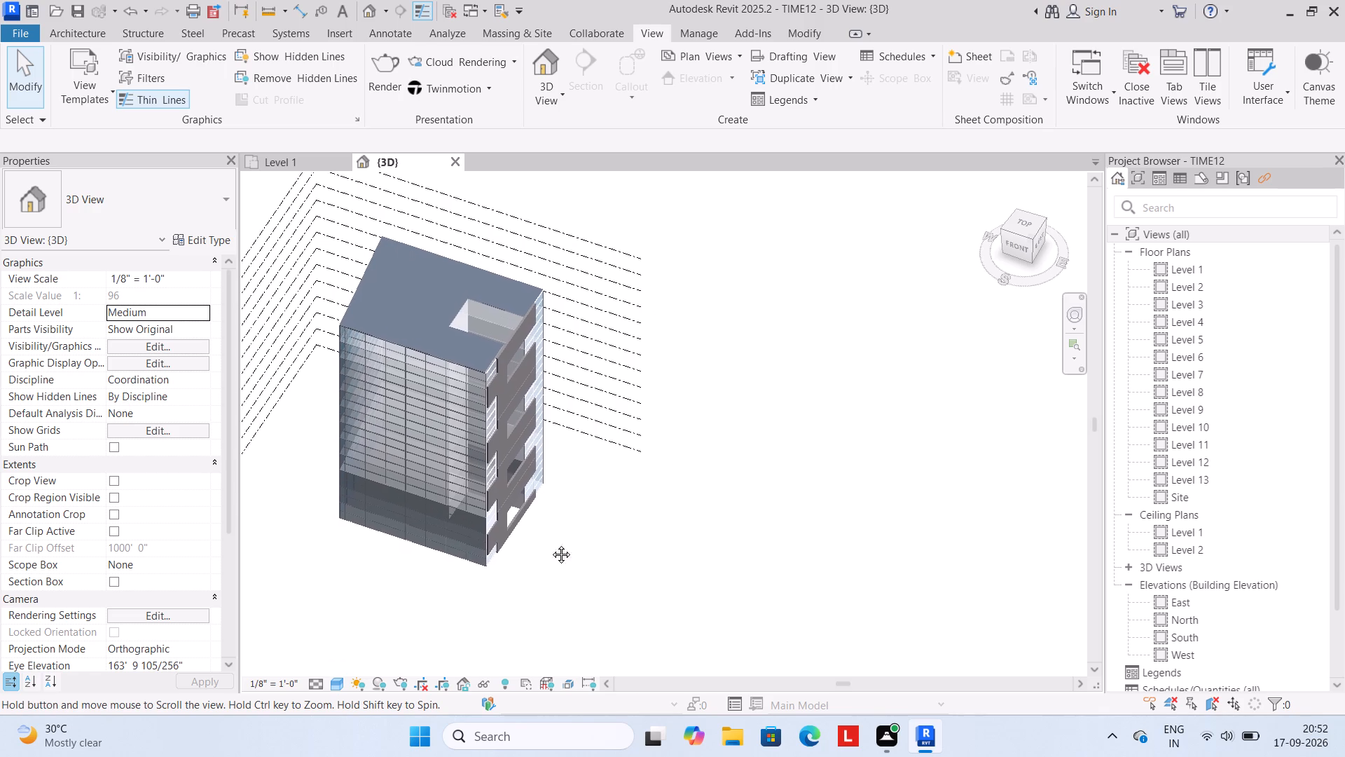
middle_drag(551, 544, 637, 536)
shift+middle_drag(627, 560, 543, 563)
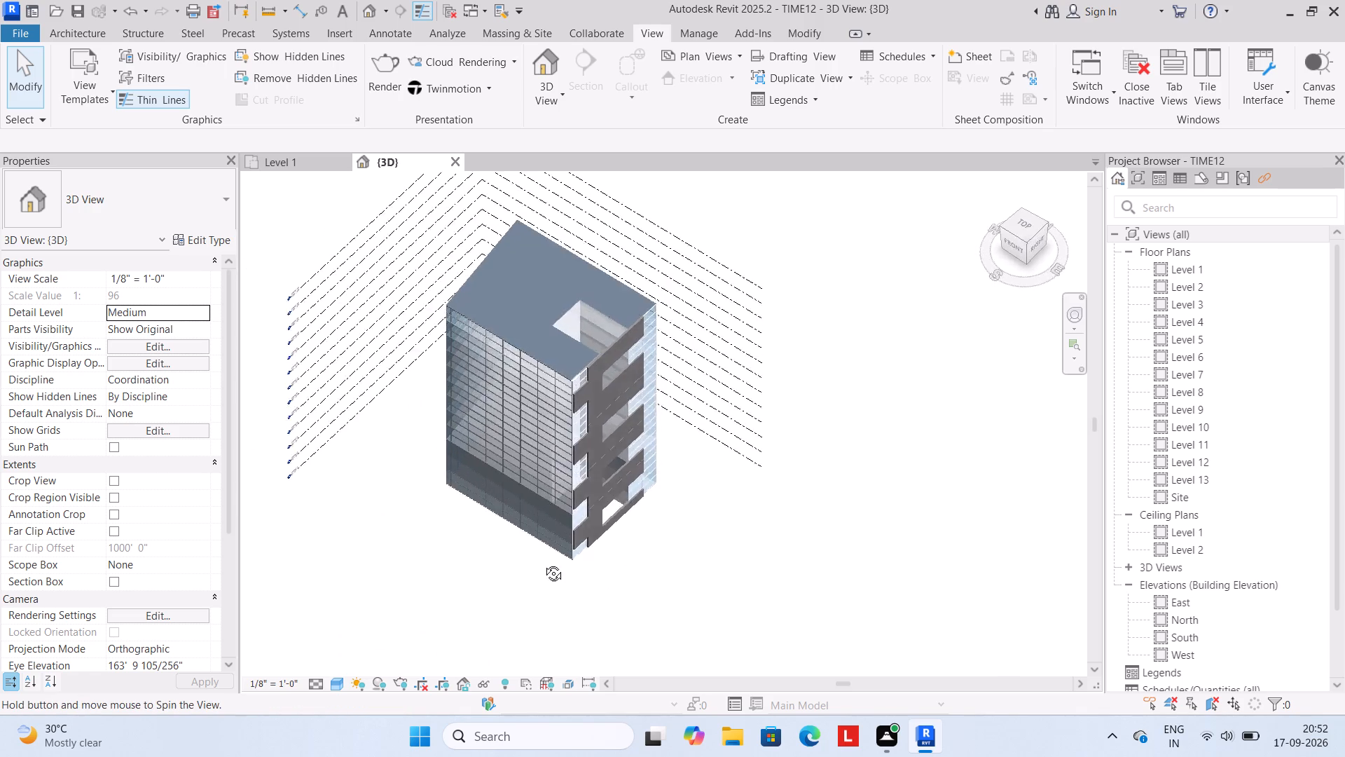
shift+middle_drag(543, 563, 465, 344)
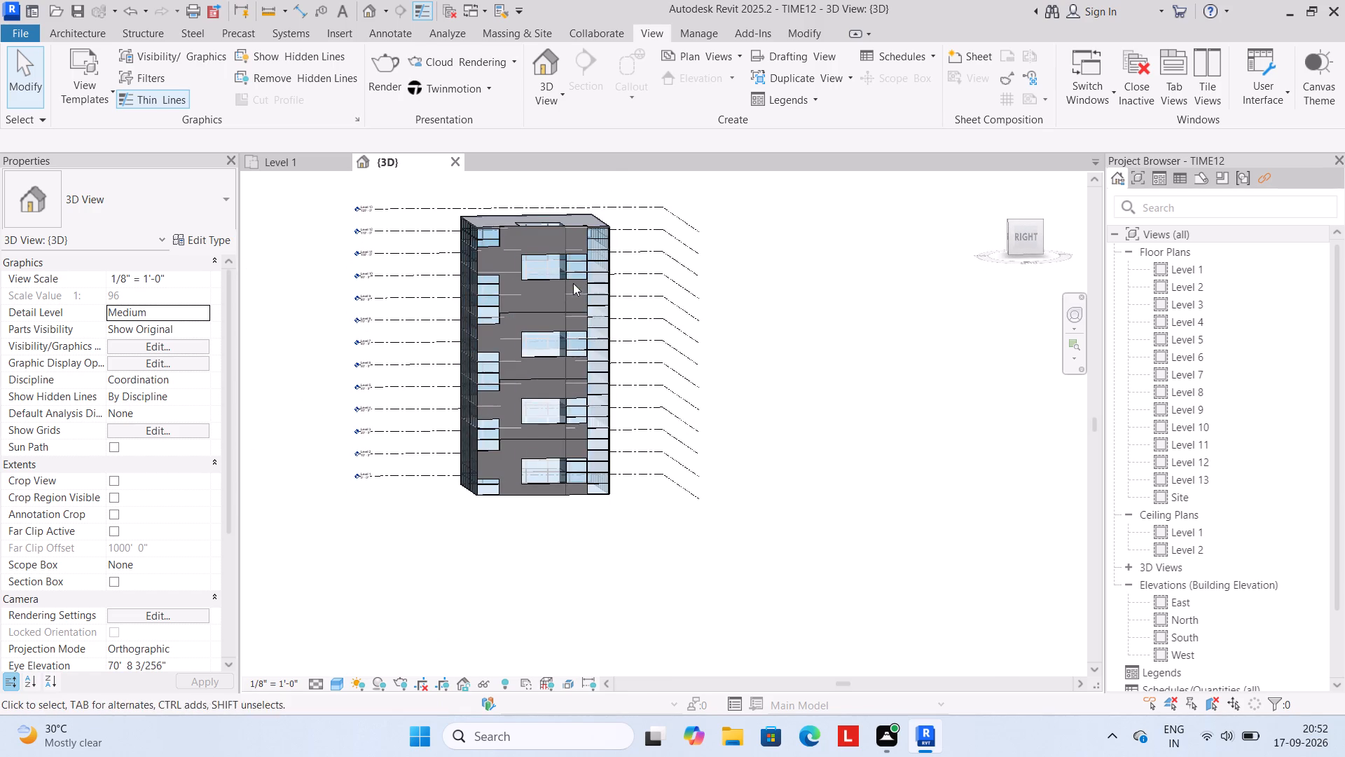
scroll(577, 269, up, 9)
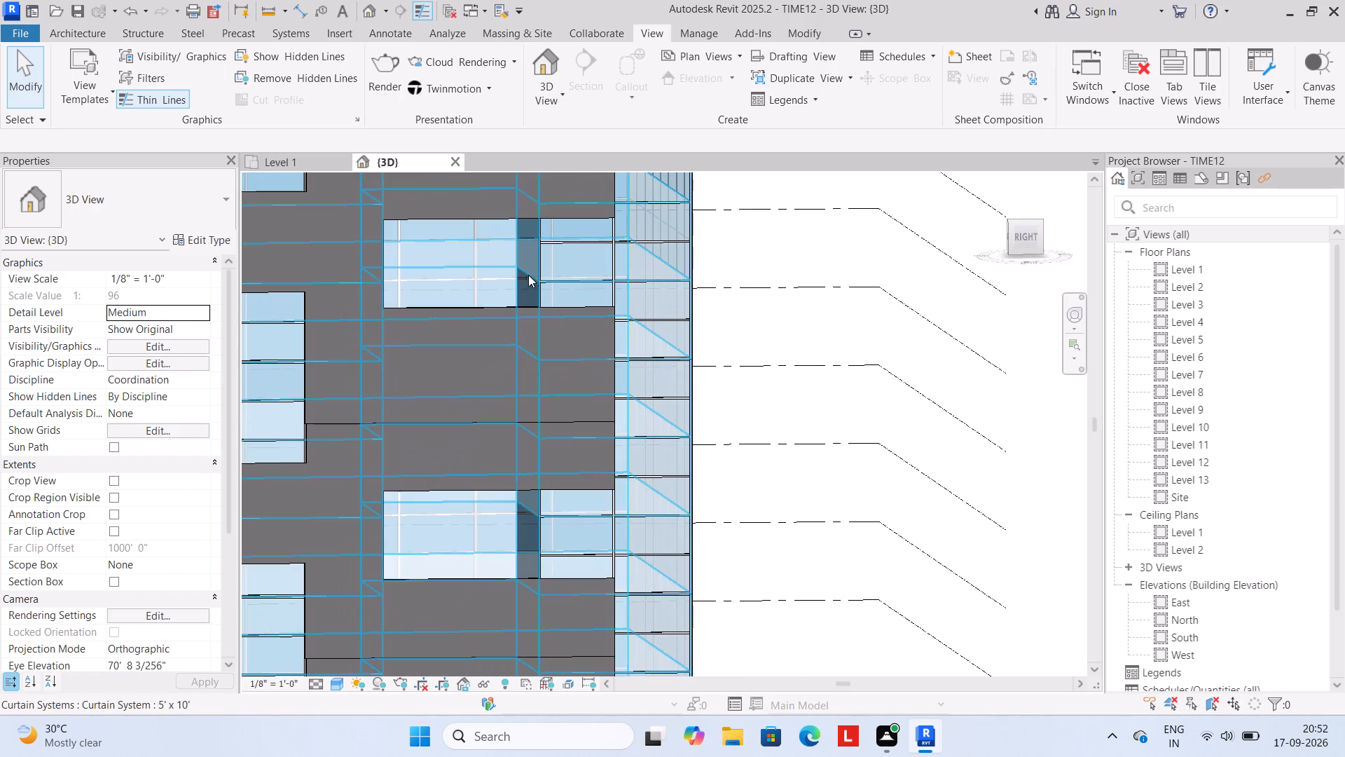
shift+middle_drag(565, 510, 687, 525)
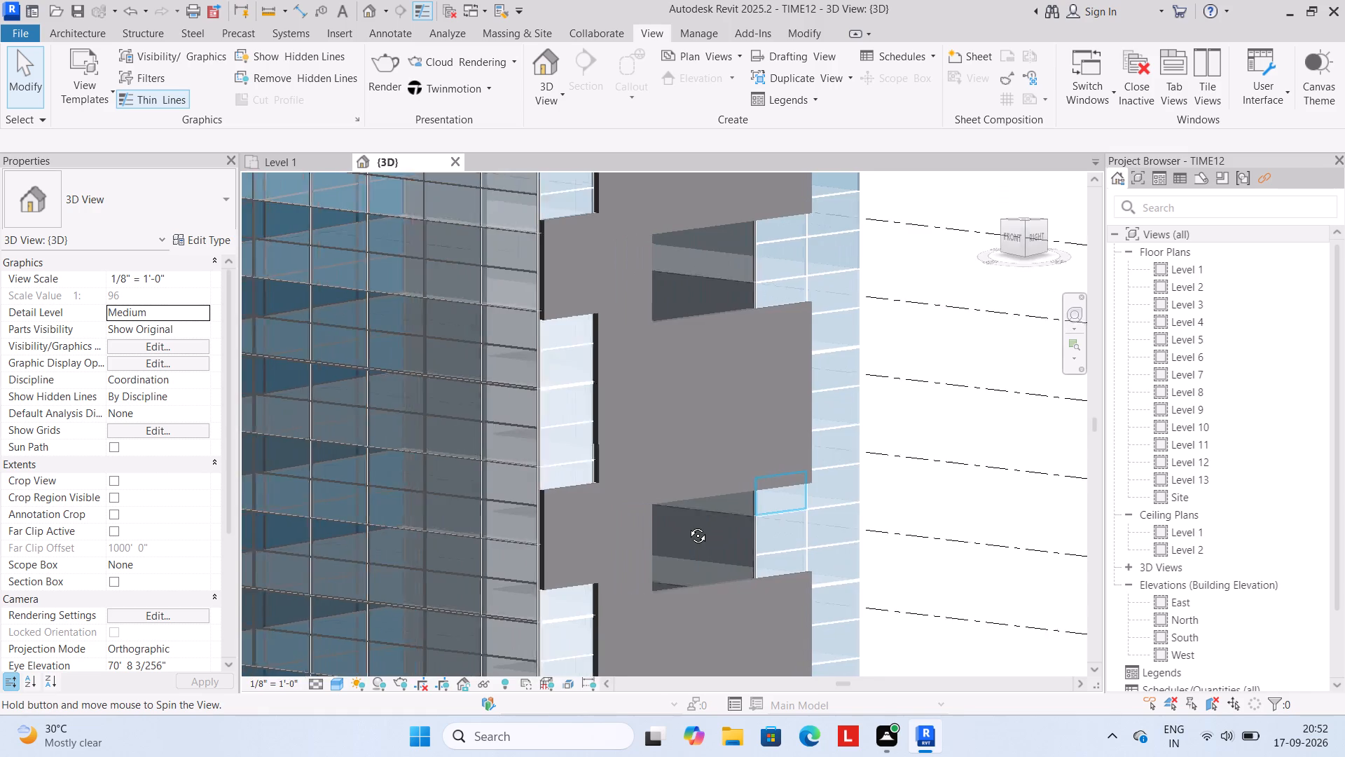
shift+middle_drag(687, 525, 573, 573)
scroll(580, 525, down, 4)
middle_drag(571, 528, 570, 411)
scroll(570, 465, up, 1)
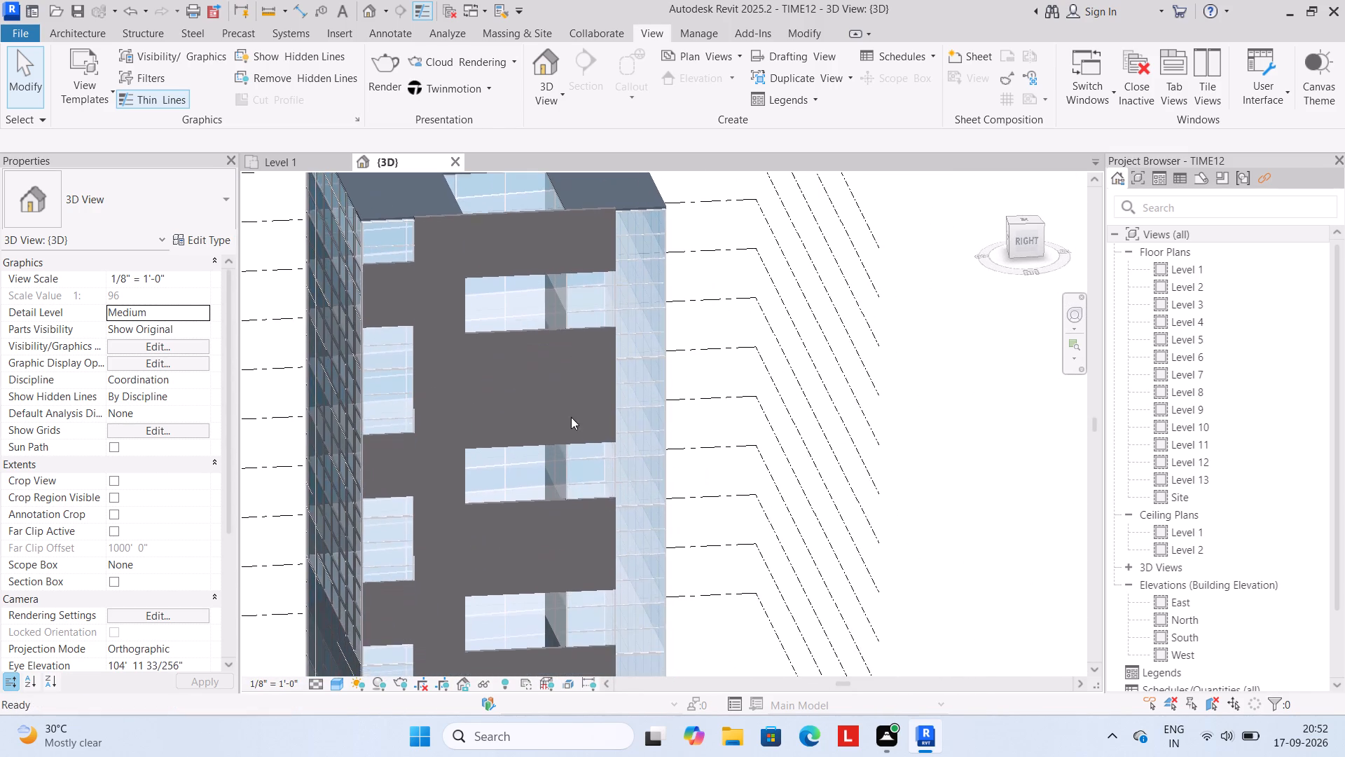
scroll(616, 526, down, 3)
shift+middle_drag(620, 572, 563, 582)
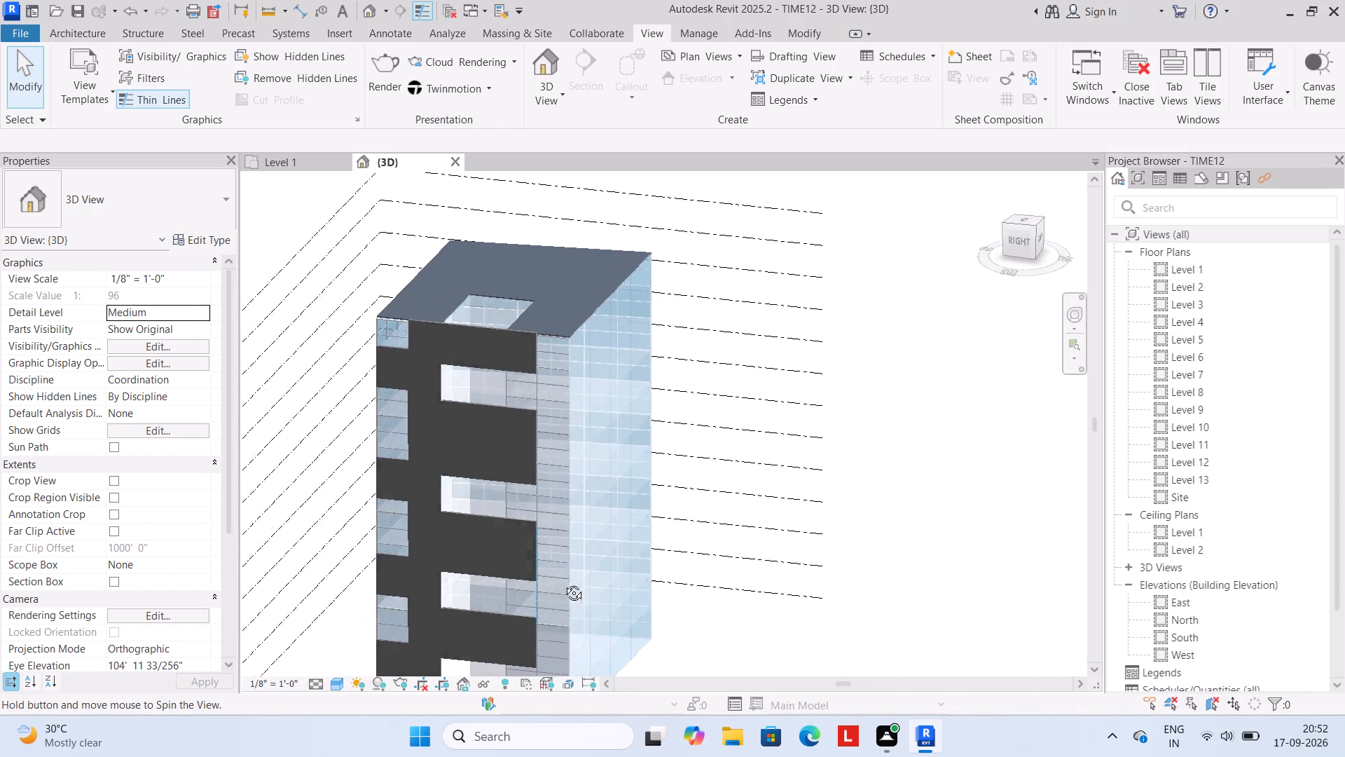
shift+middle_drag(563, 582, 566, 581)
scroll(588, 543, down, 2)
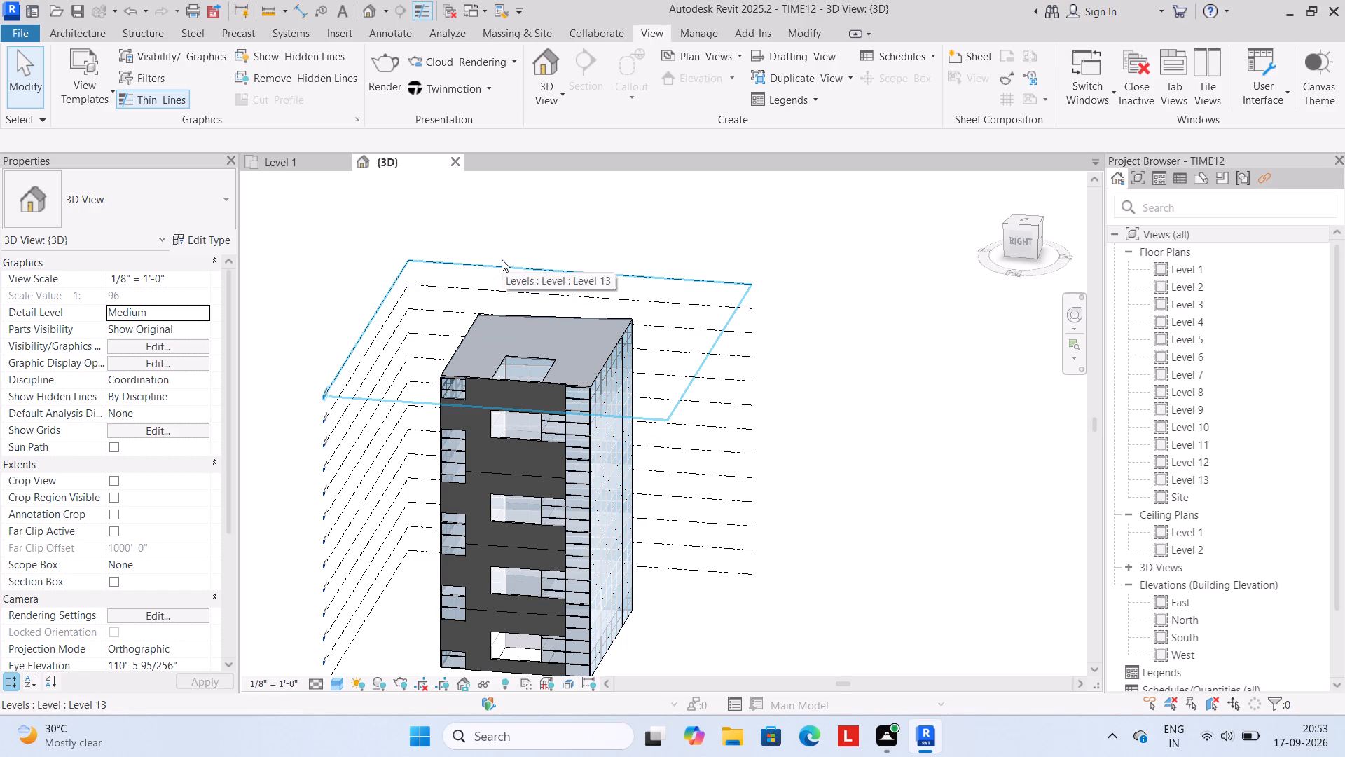
middle_drag(658, 625, 655, 626)
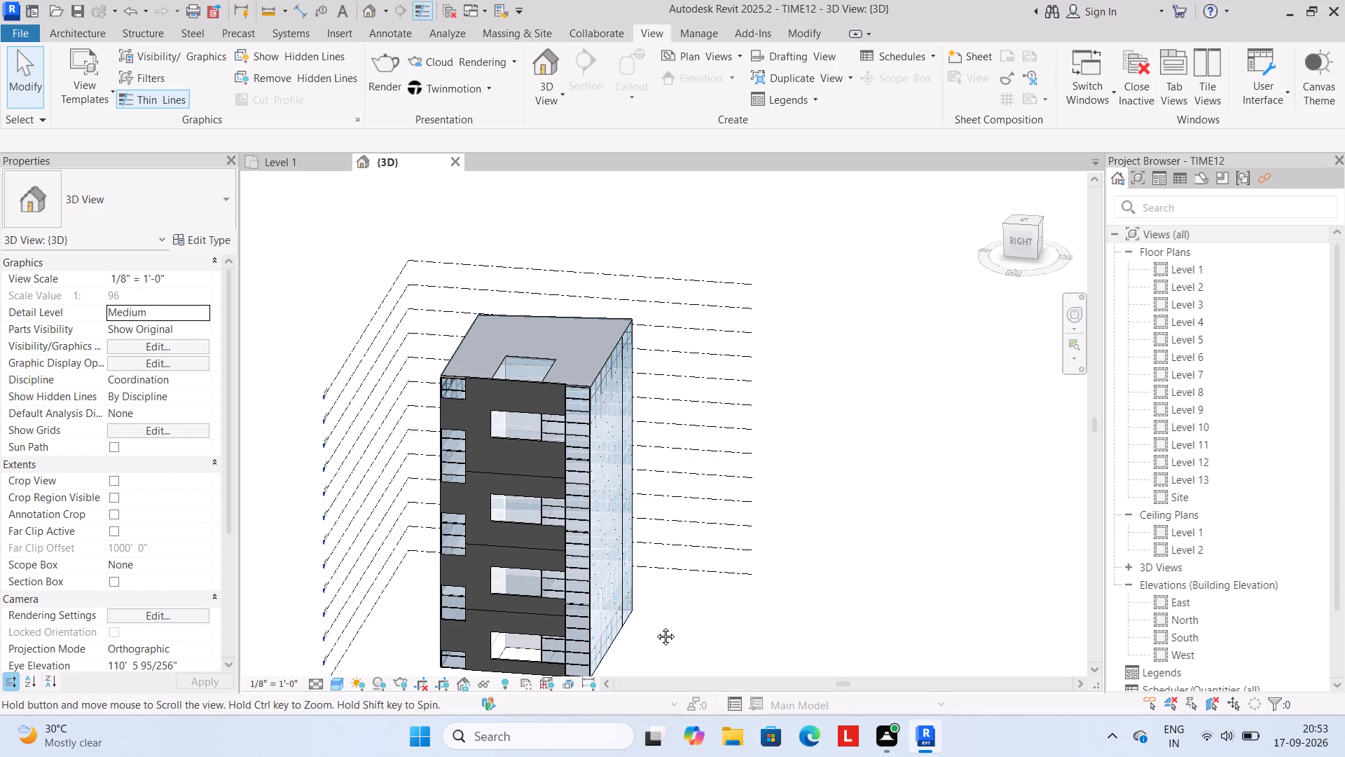
middle_drag(655, 626, 668, 555)
middle_drag(623, 639, 602, 649)
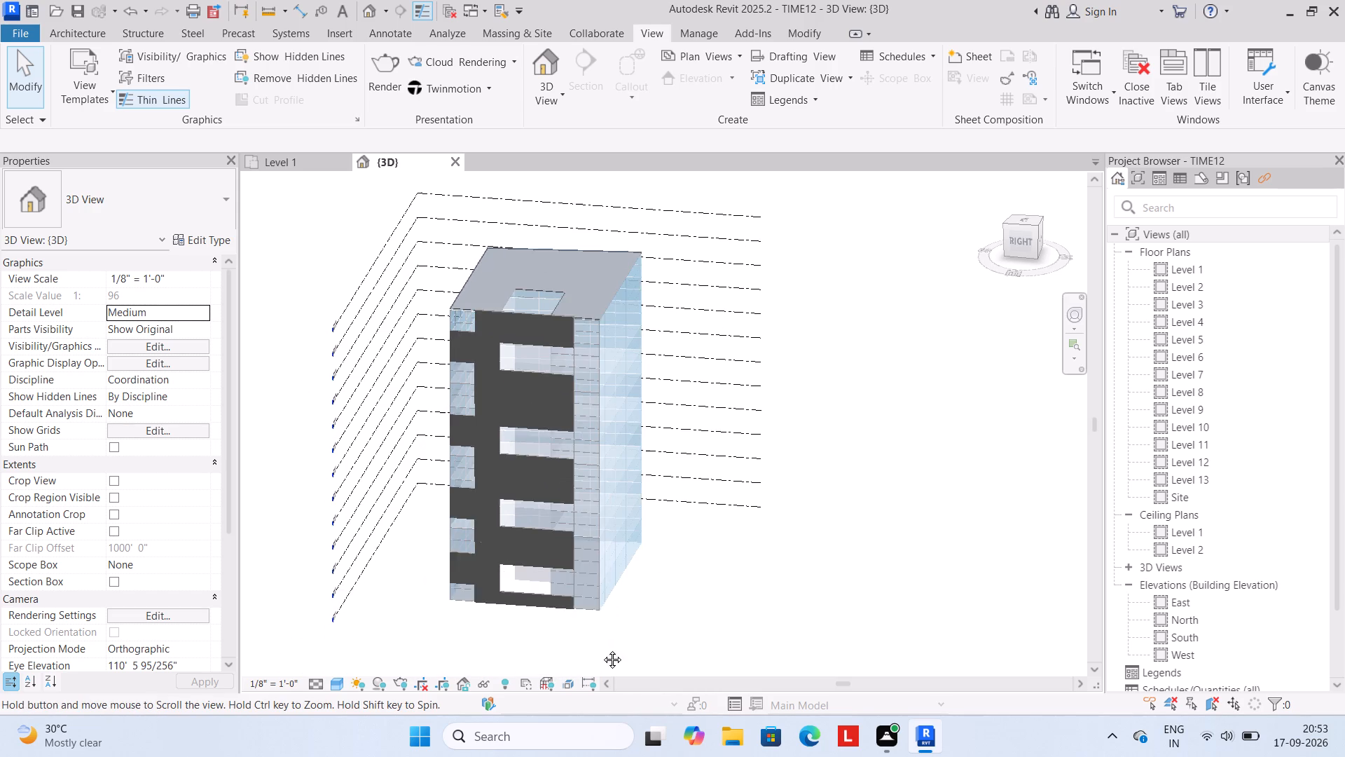
middle_drag(602, 649, 623, 621)
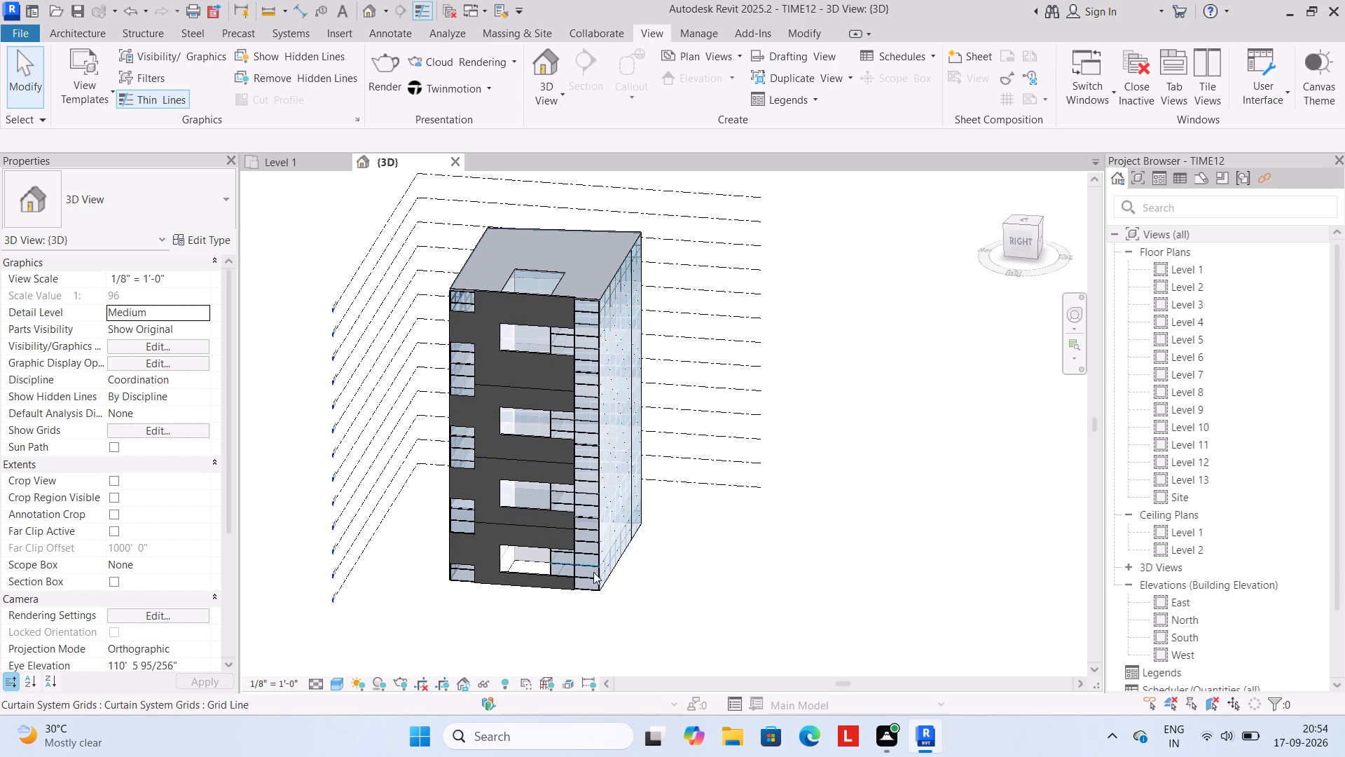
Examine the tower's roof opening and the upper part of the solid facade.
middle_drag(602, 566, 647, 589)
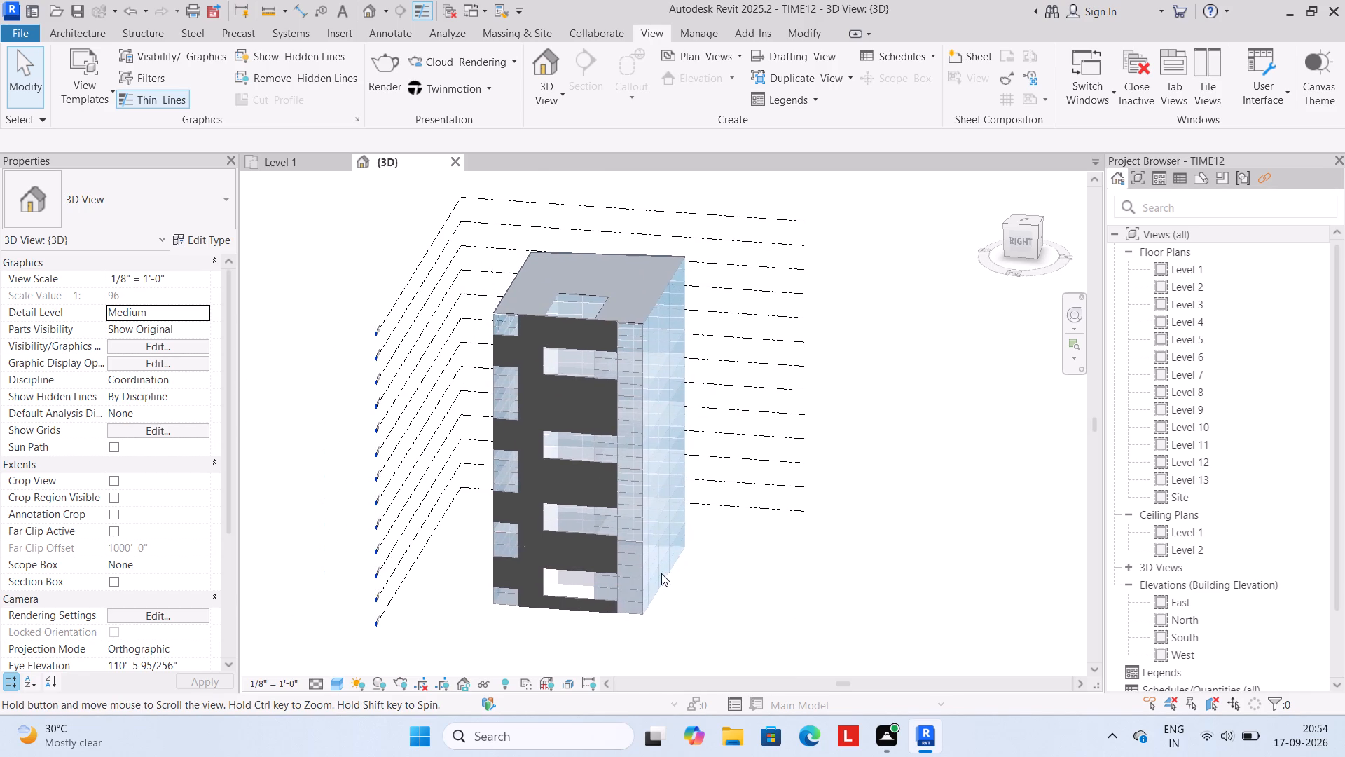
scroll(640, 285, up, 4)
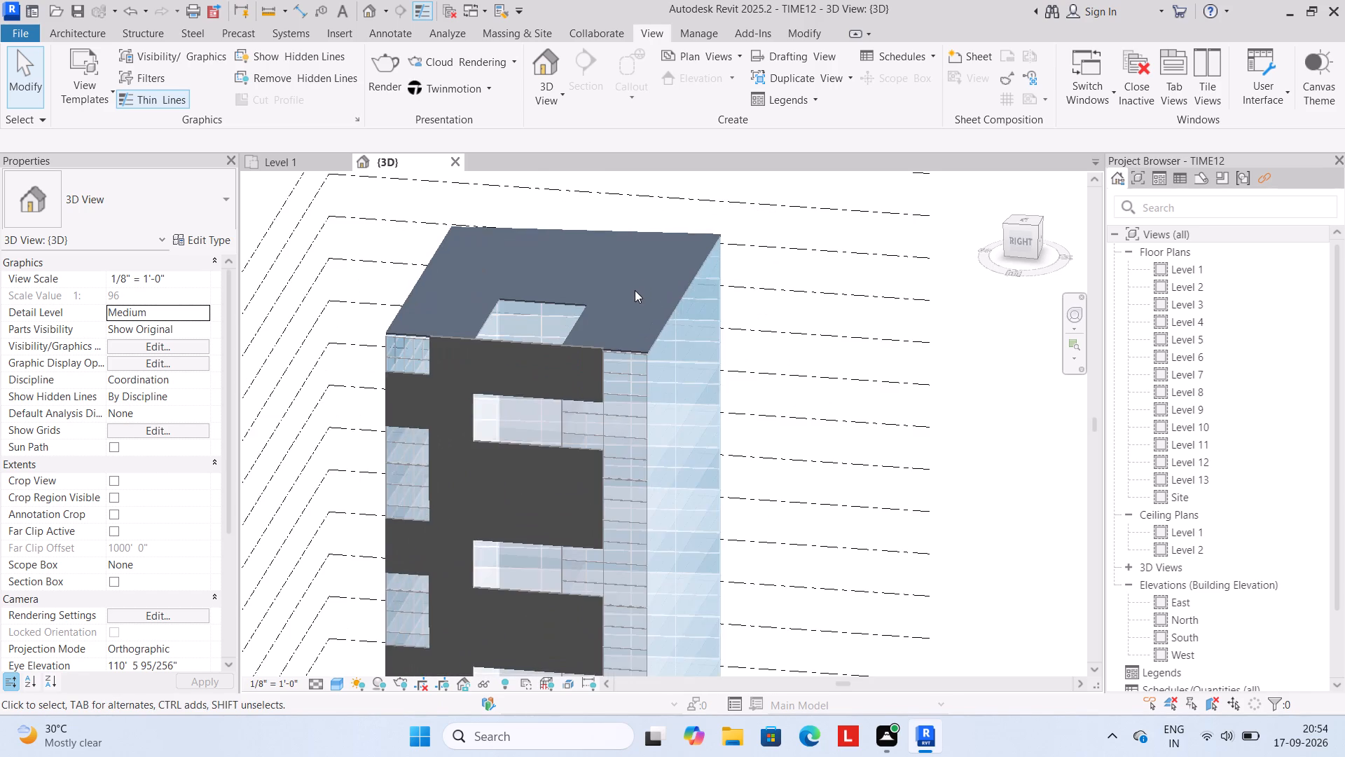
scroll(631, 306, down, 5)
scroll(595, 318, up, 5)
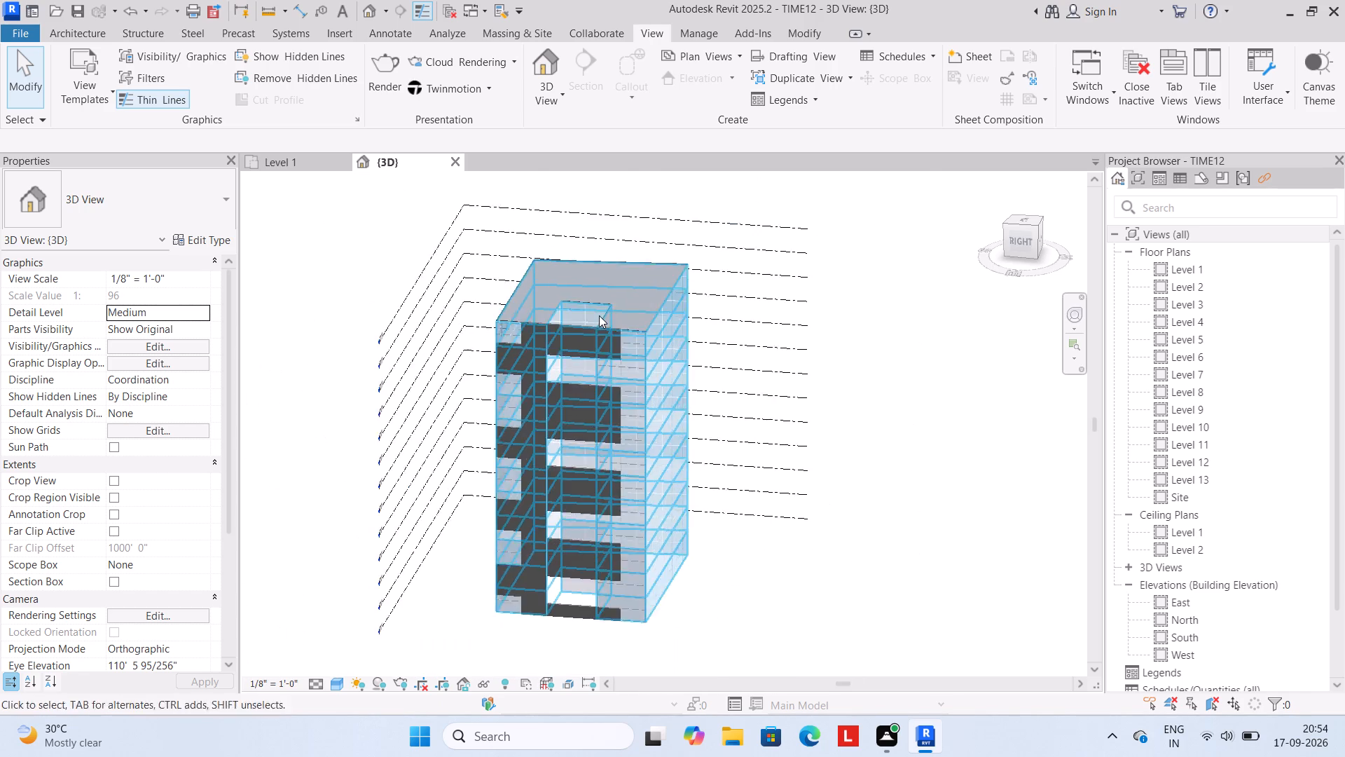
scroll(608, 264, down, 2)
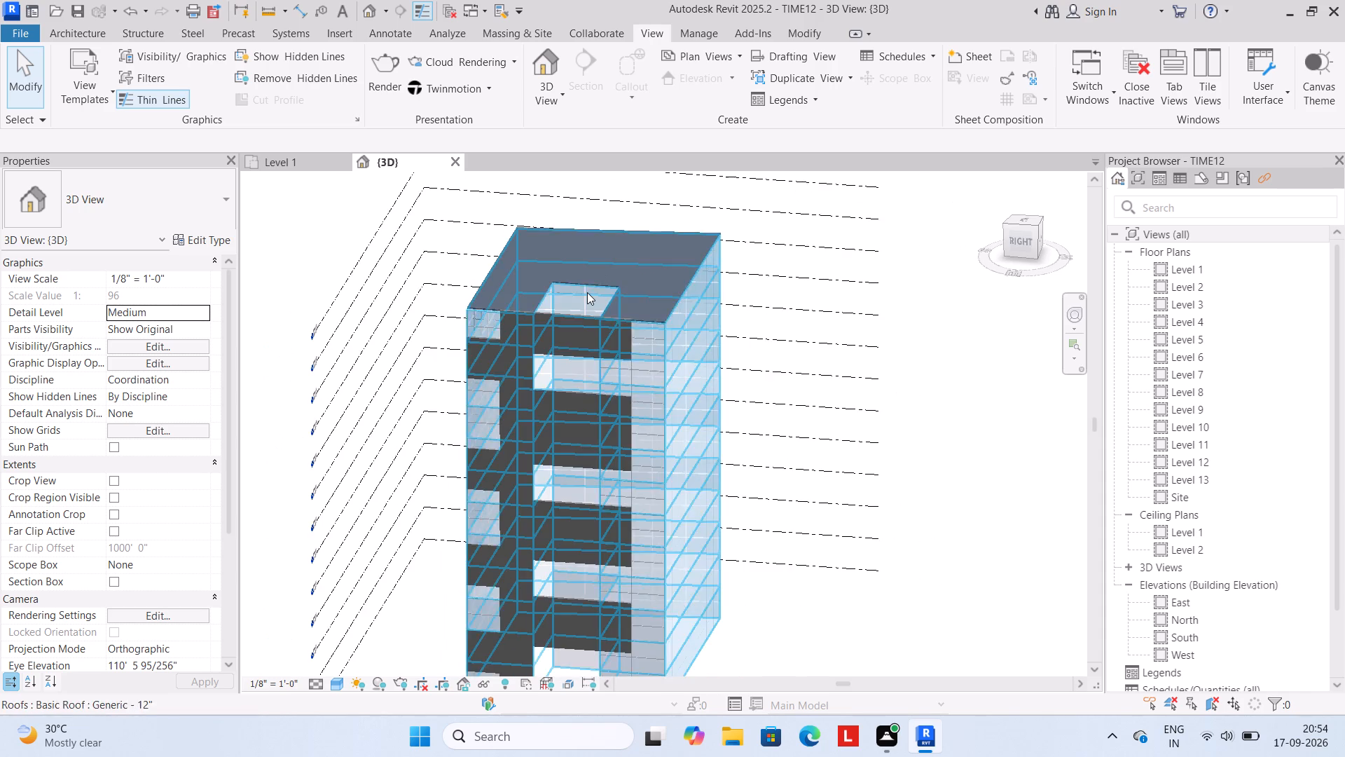
scroll(587, 292, up, 3)
scroll(683, 246, down, 3)
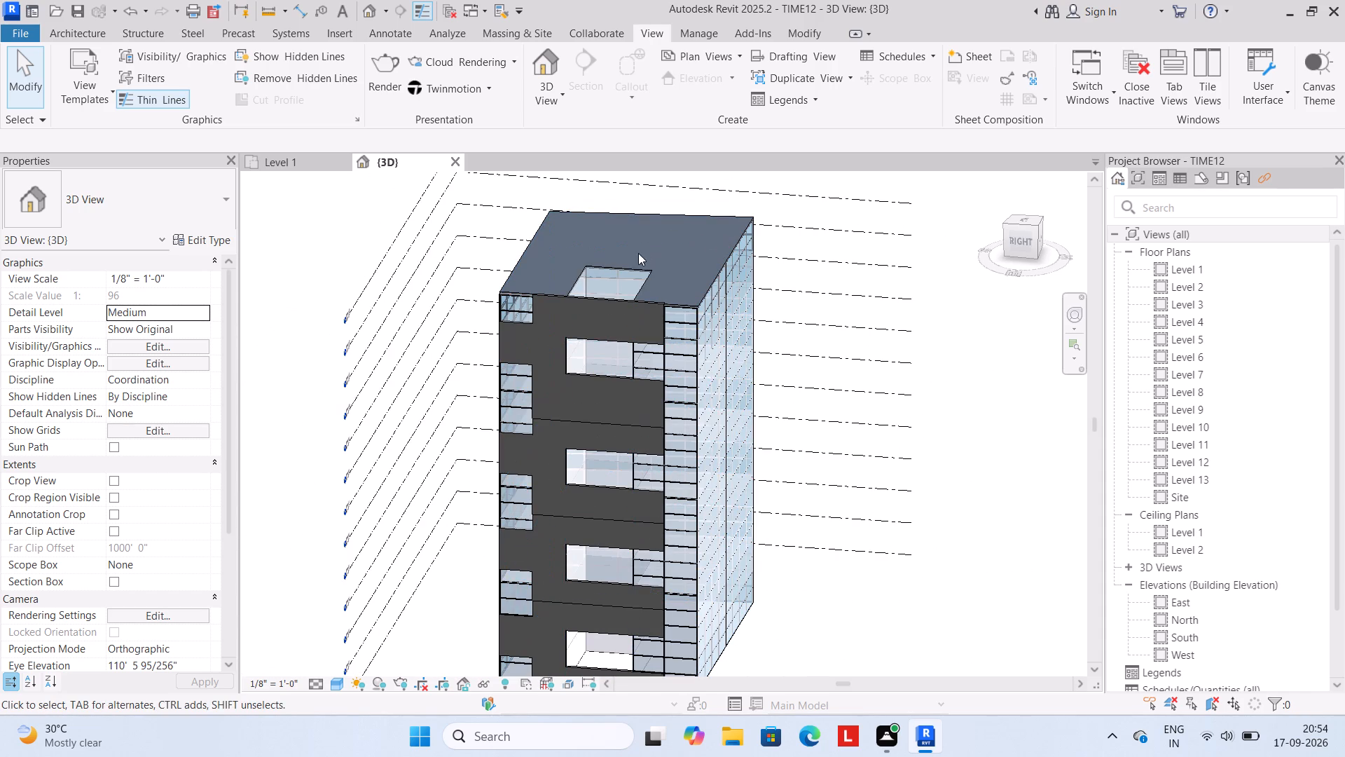
middle_drag(619, 385, 621, 381)
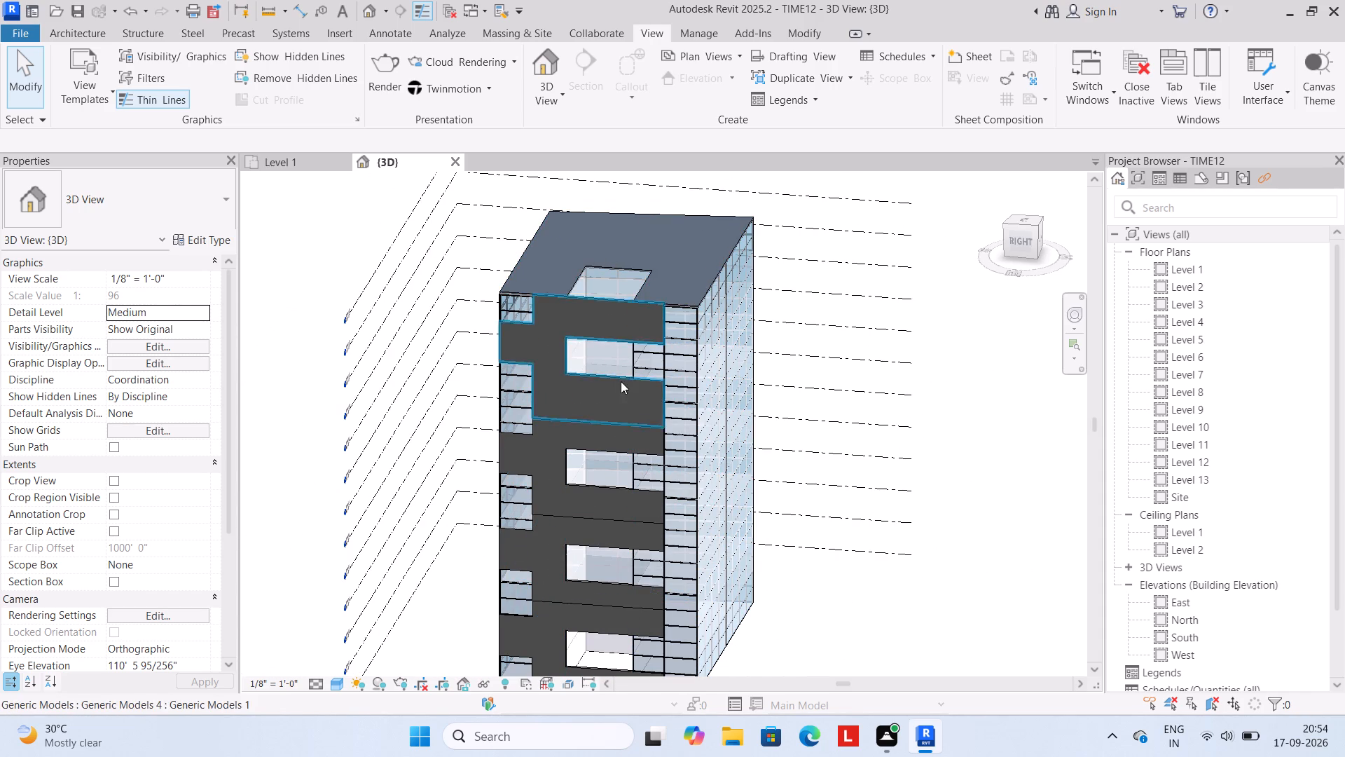
middle_drag(621, 381, 658, 385)
scroll(651, 284, down, 2)
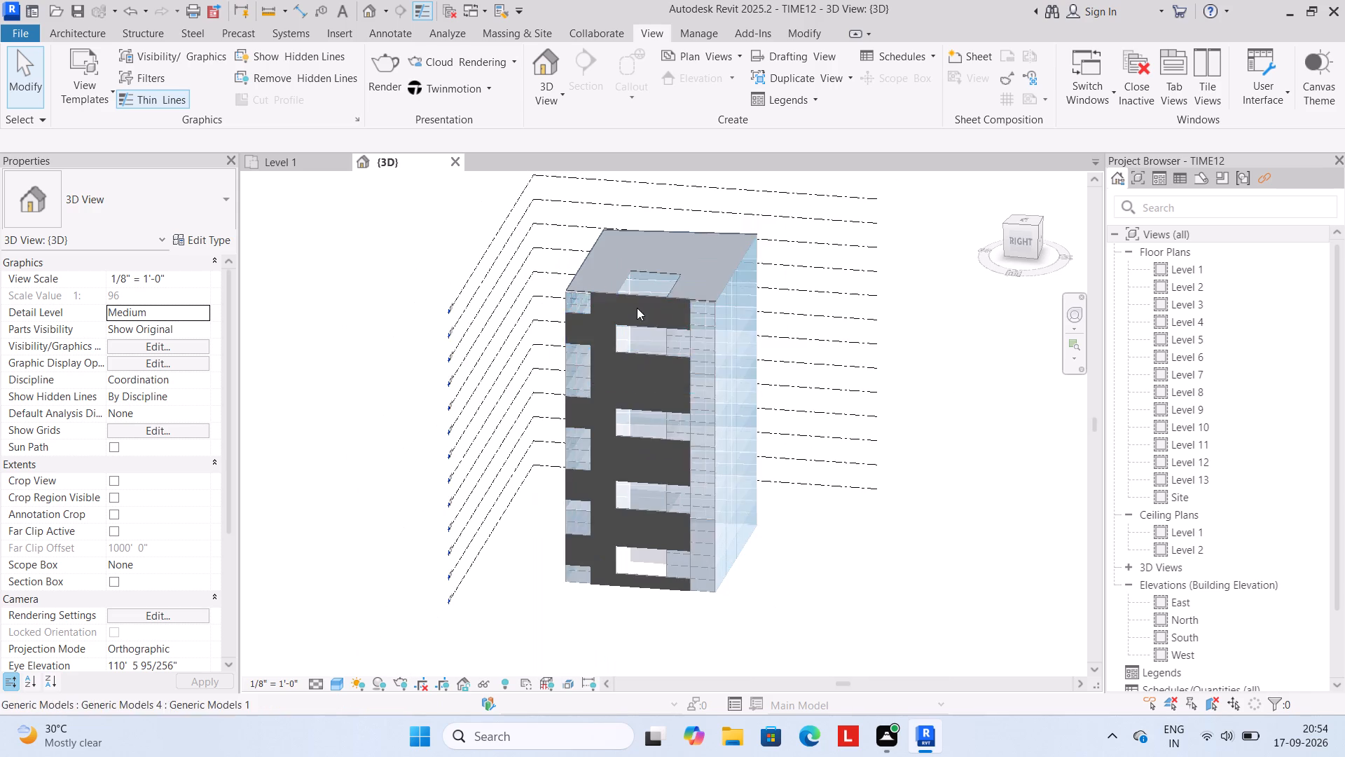
middle_drag(637, 315, 644, 266)
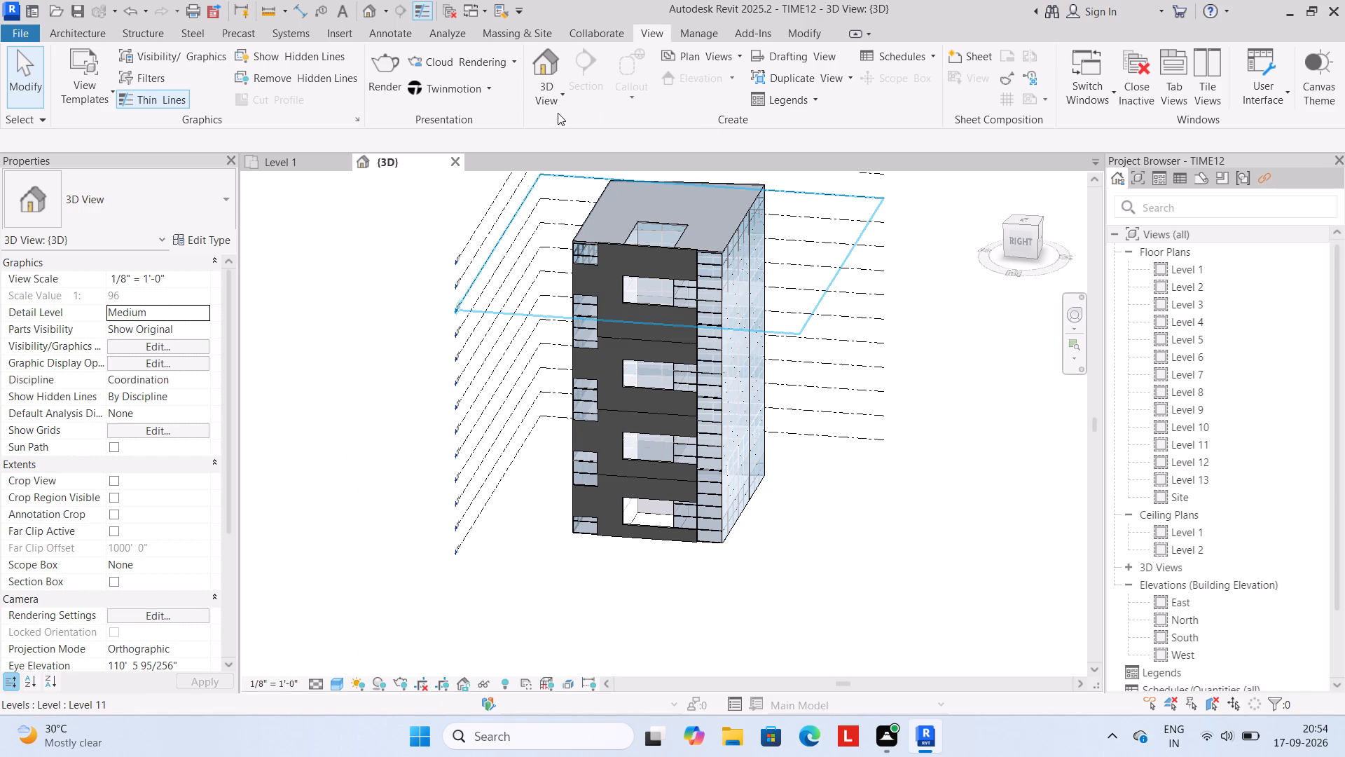
Create a perspective camera view at a 5' 6" offset from Level 1, aimed at the tower's solid facade with openings, and close it after checking.
click(558, 90)
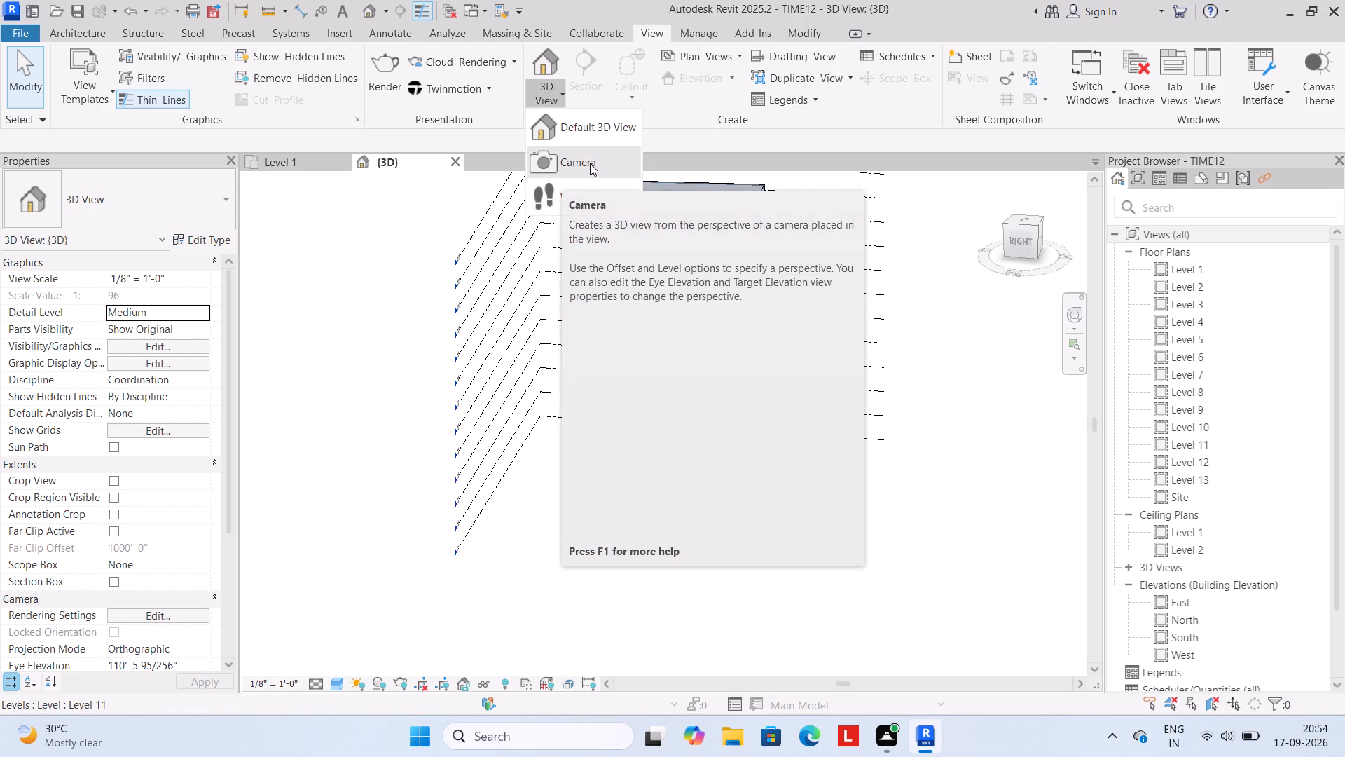
click(590, 163)
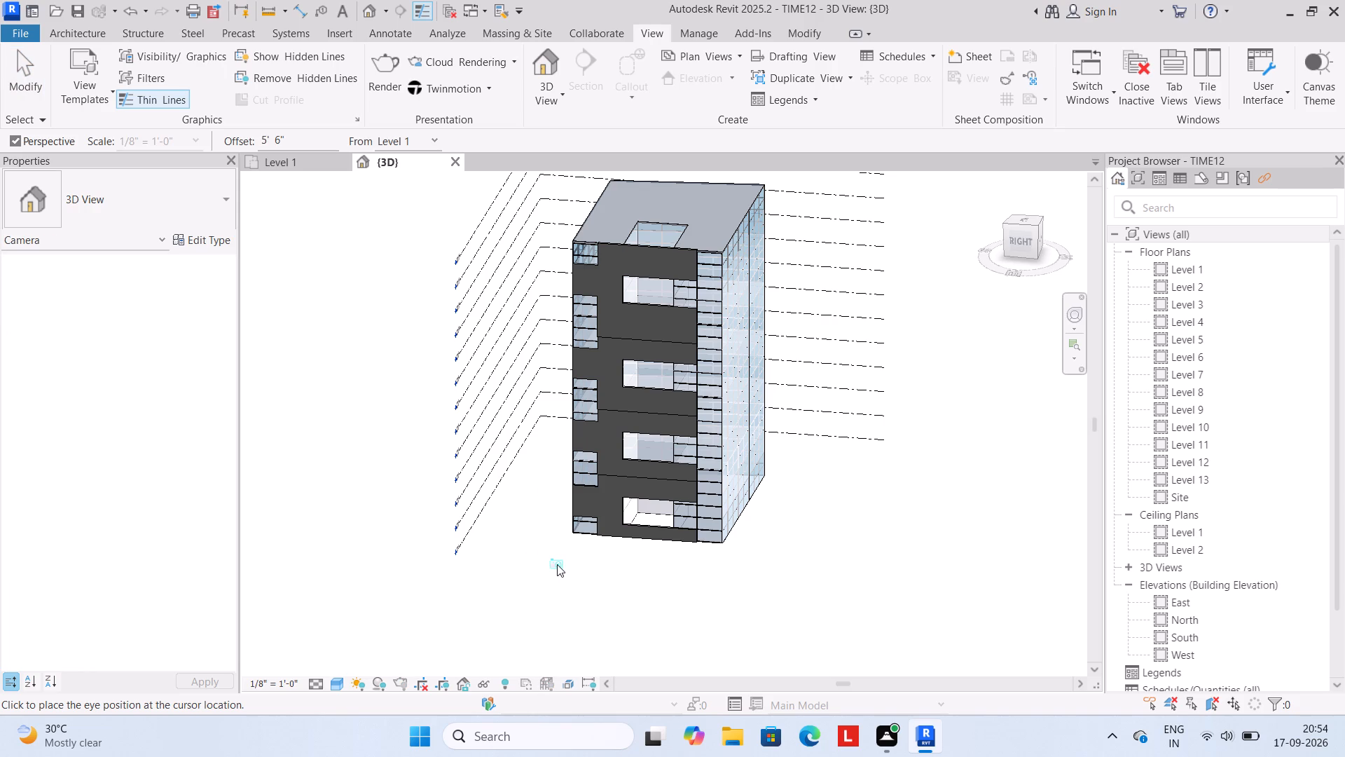
drag(560, 573, 558, 596)
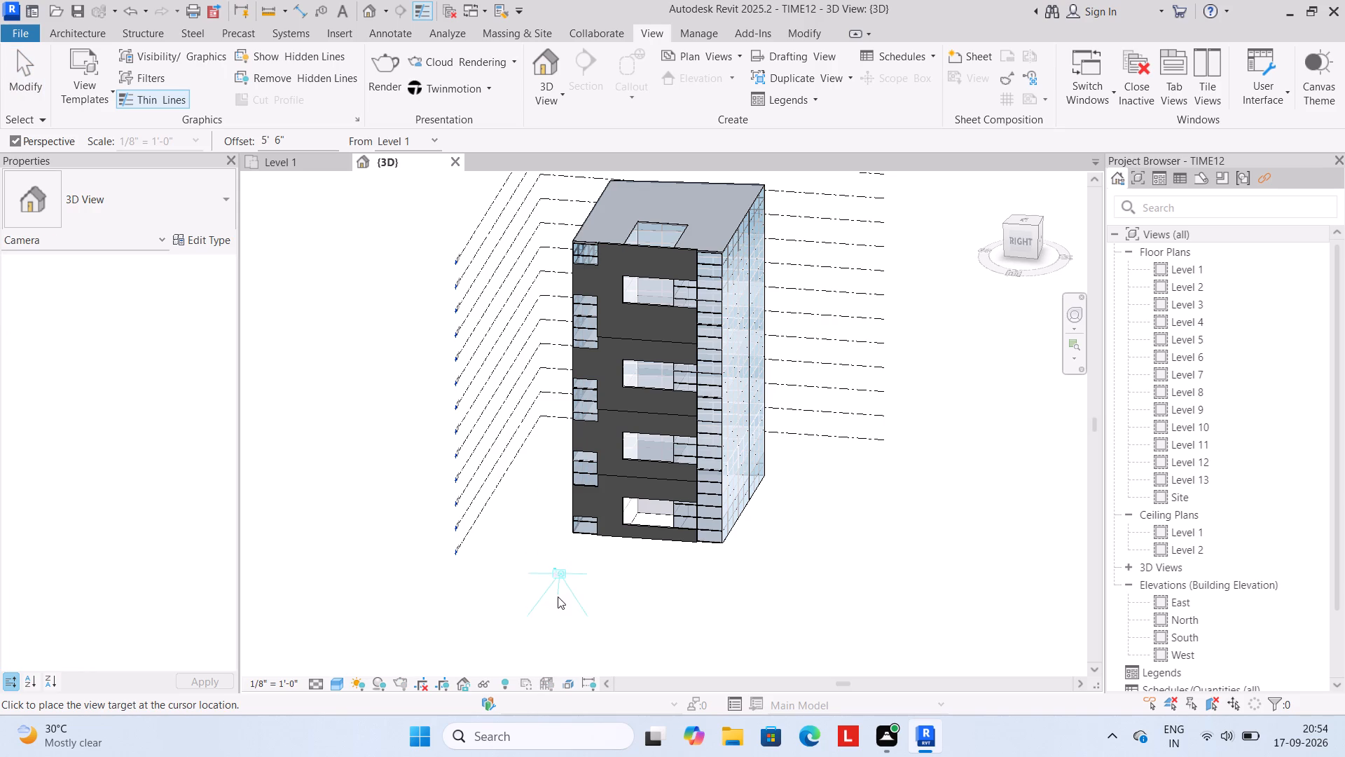
drag(558, 596, 593, 551)
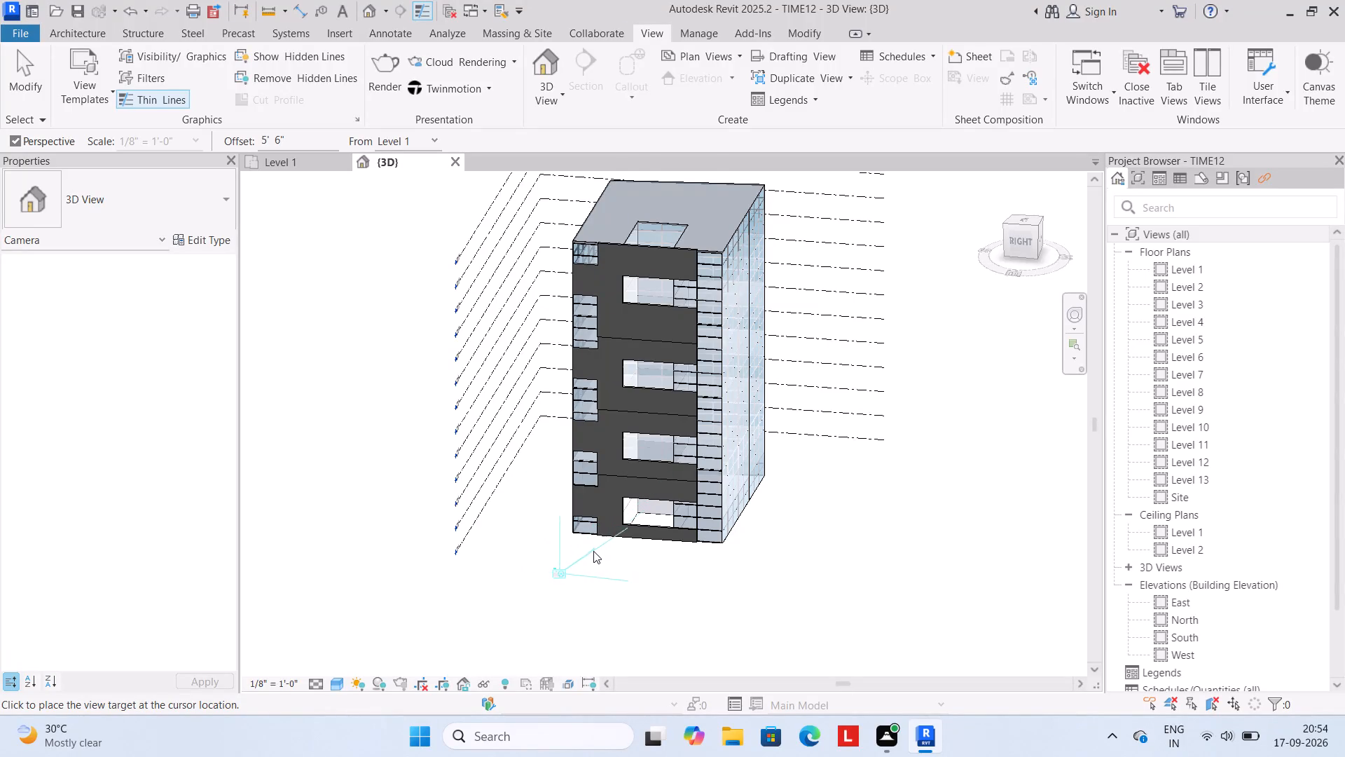
drag(593, 551, 591, 498)
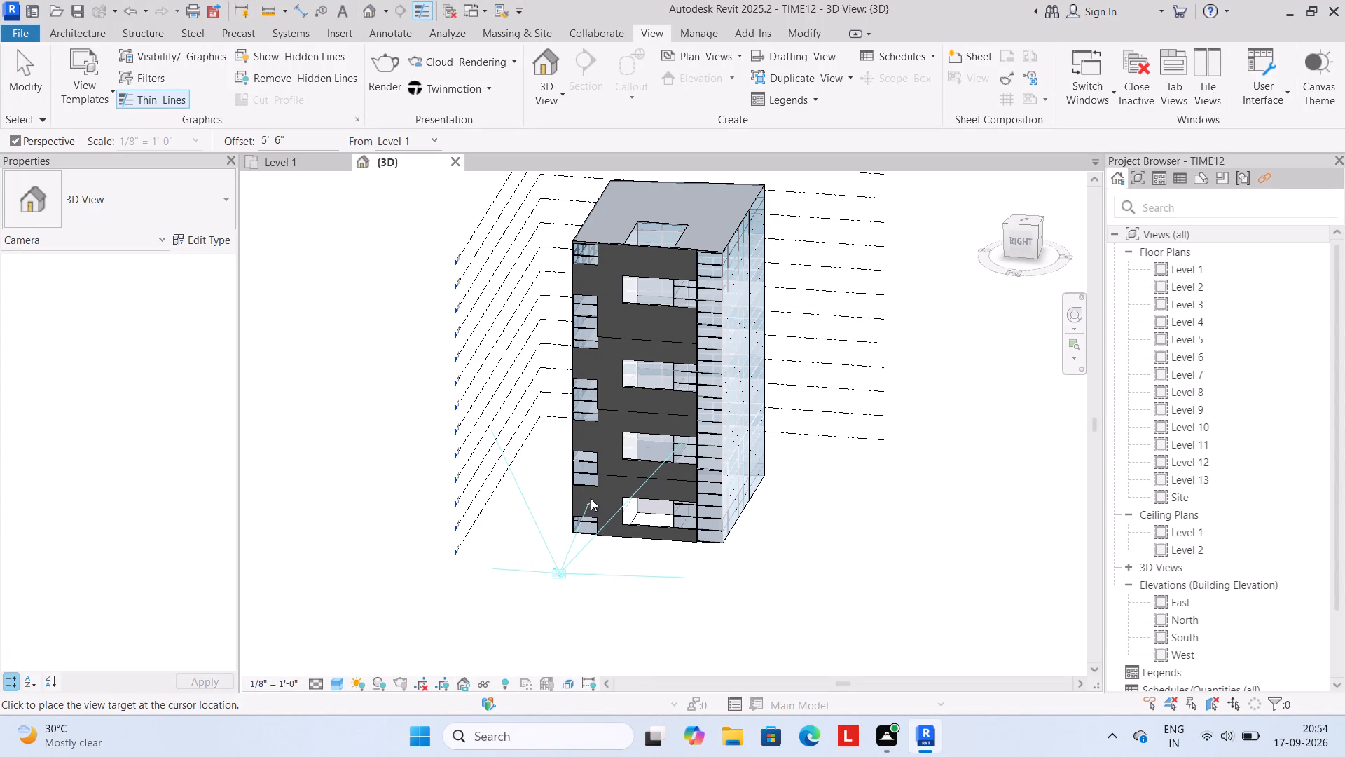
drag(591, 498, 675, 340)
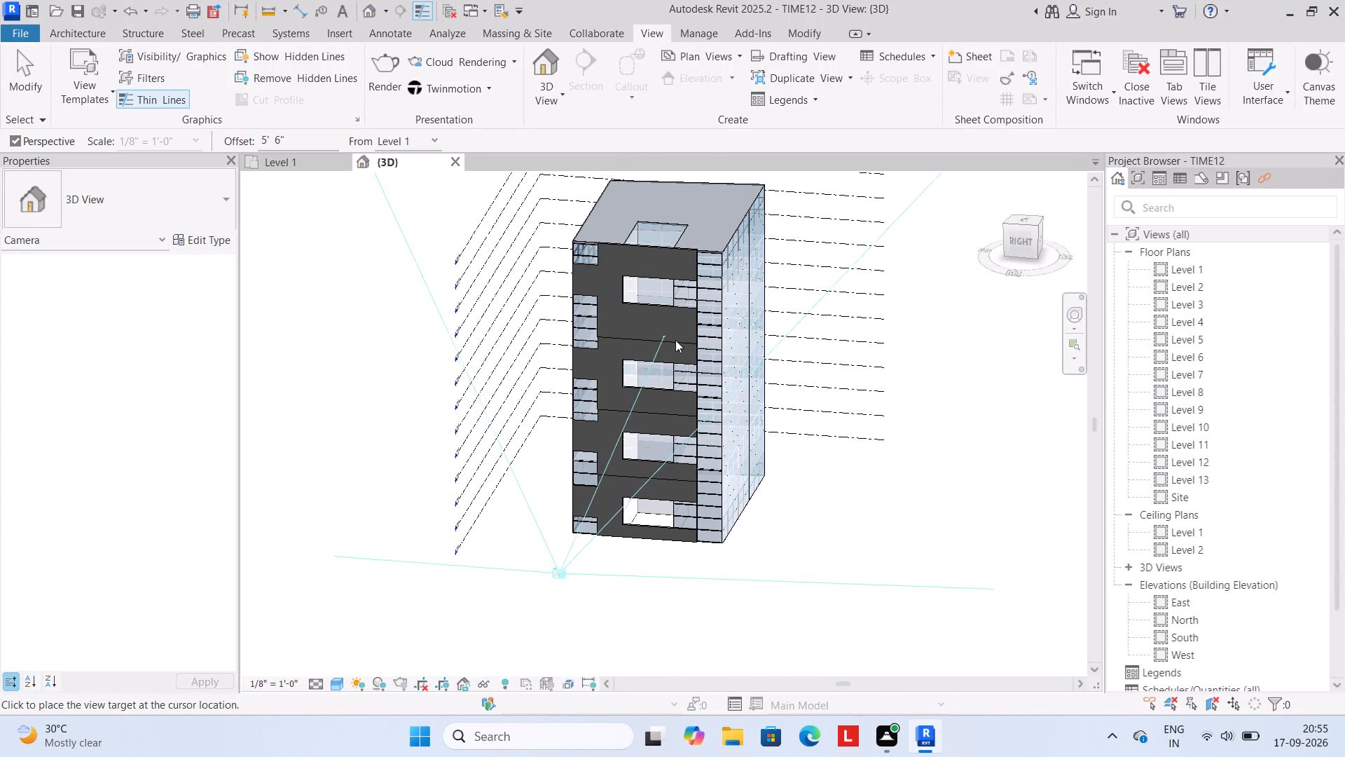
drag(675, 340, 723, 370)
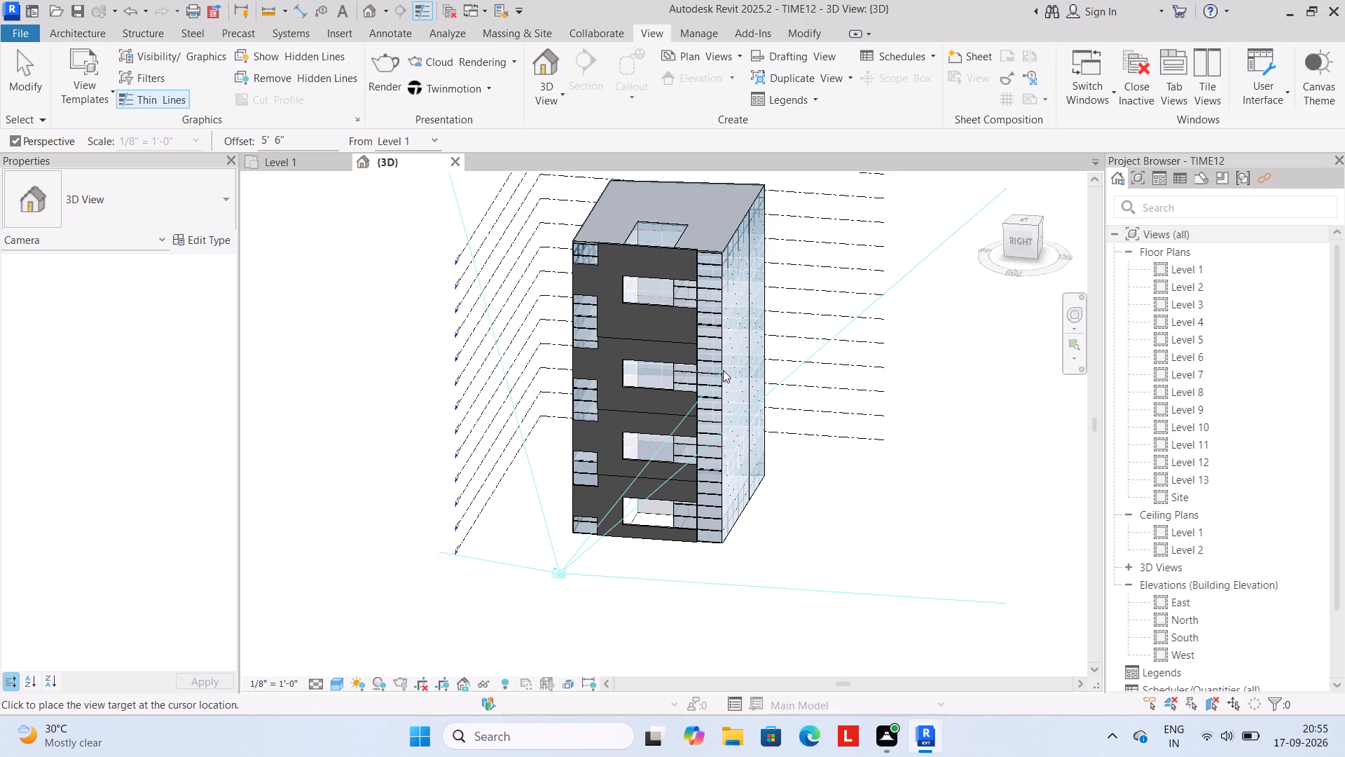
click(723, 370)
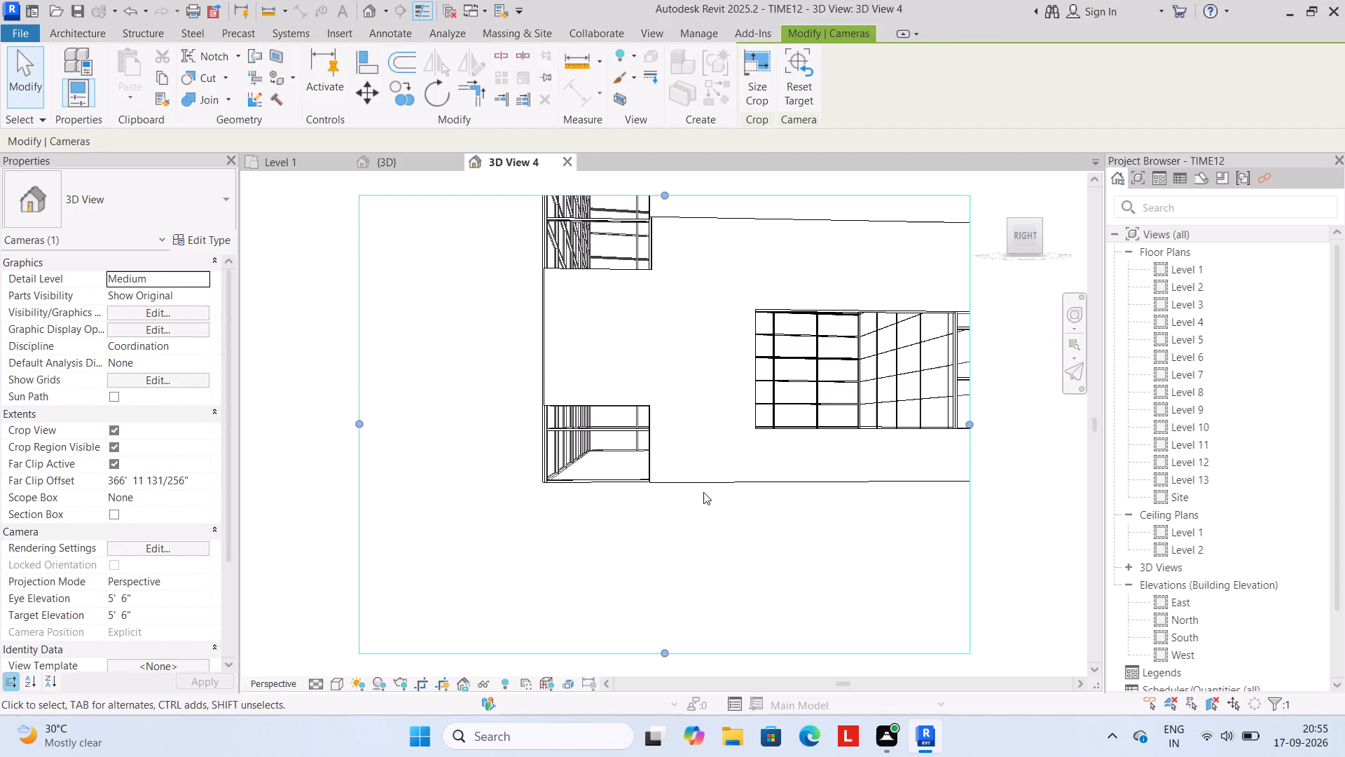
scroll(703, 492, down, 5)
scroll(704, 491, up, 3)
scroll(636, 404, down, 2)
click(570, 159)
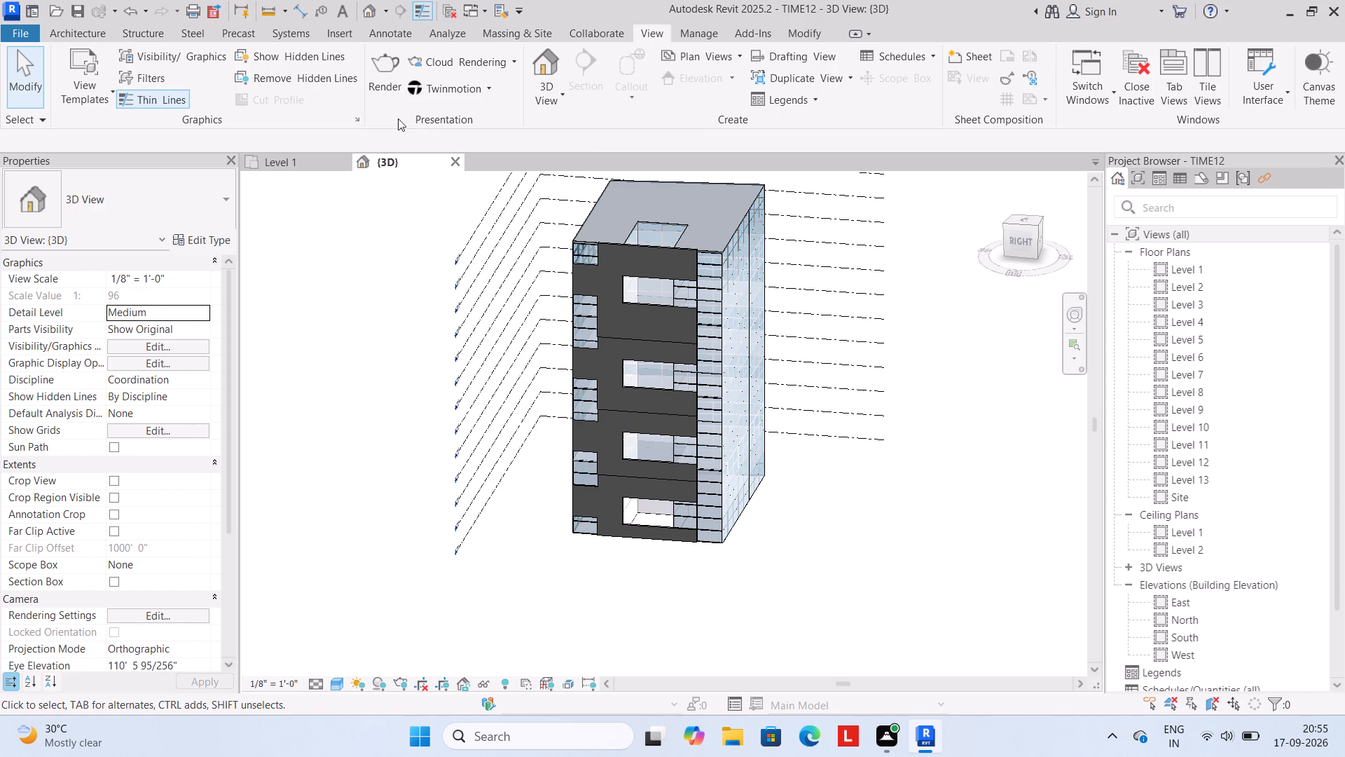
Bring up the architectural building tools for work in the {3D} view.
click(91, 32)
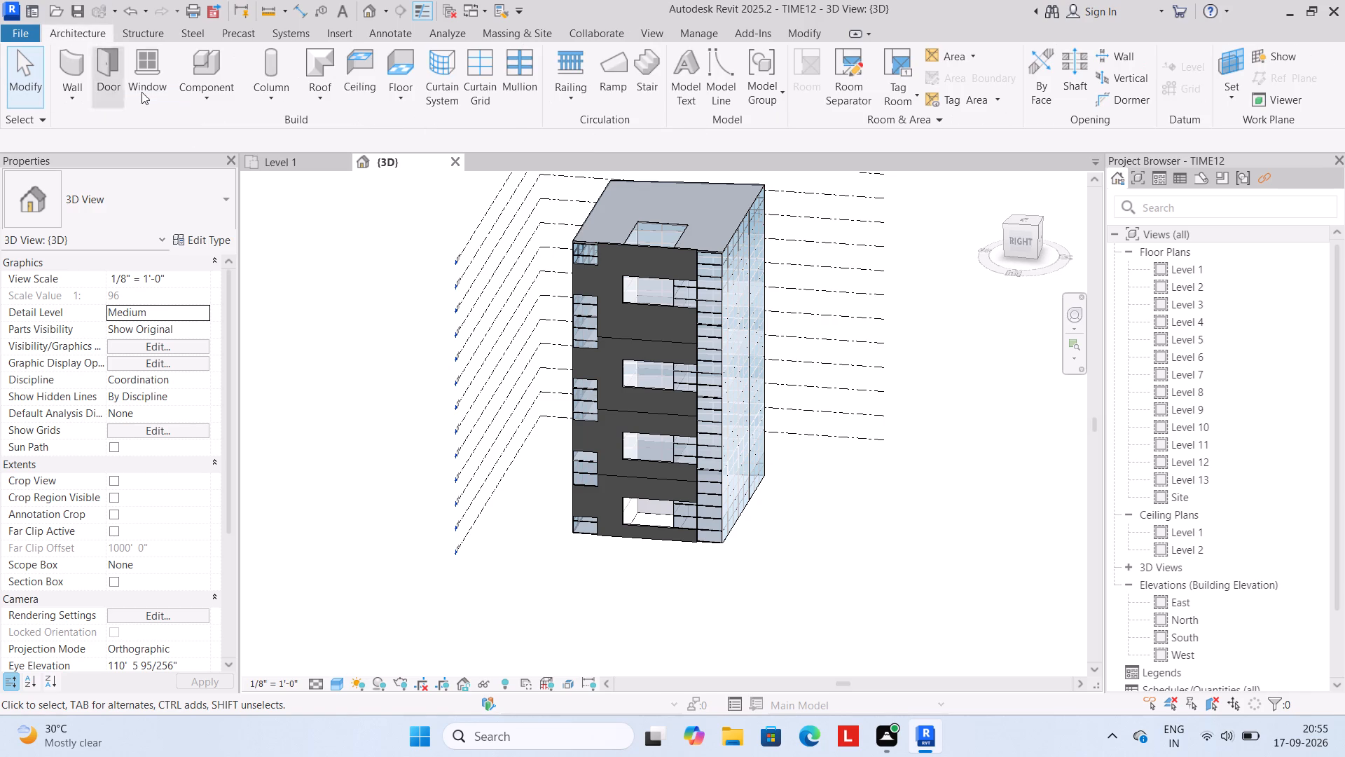
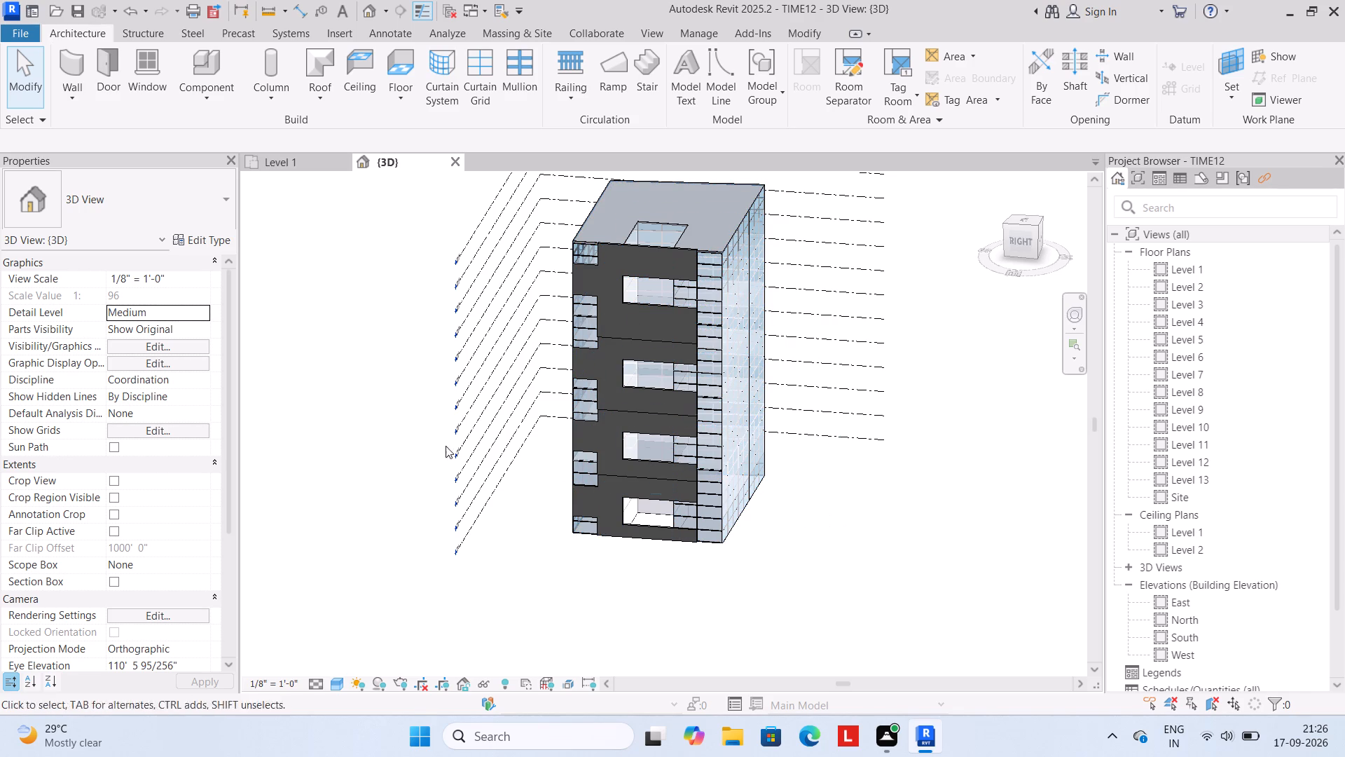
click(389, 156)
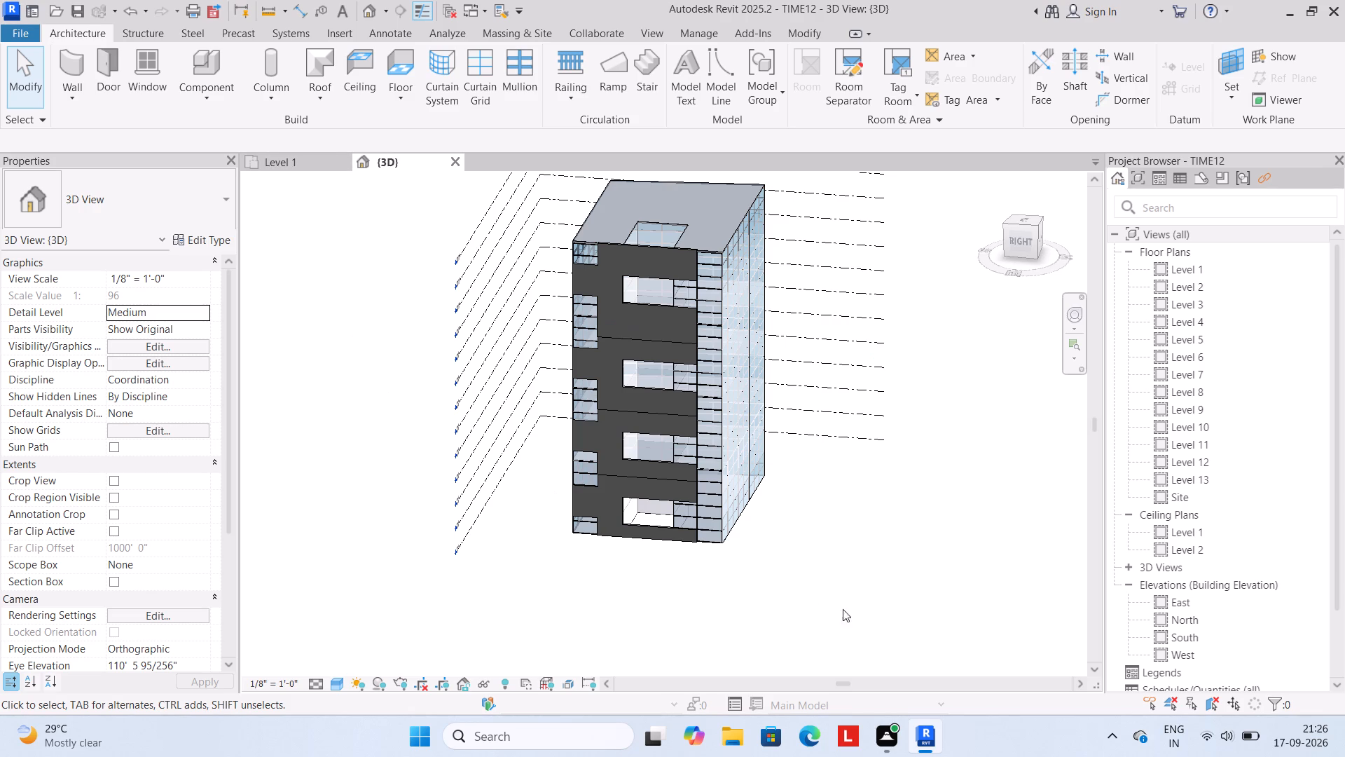